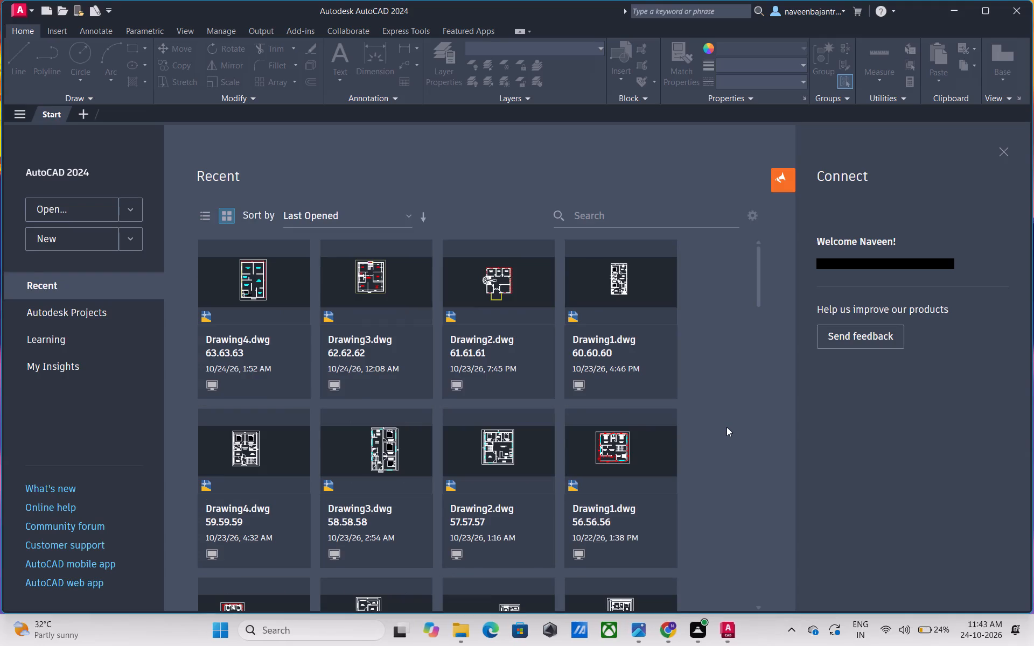
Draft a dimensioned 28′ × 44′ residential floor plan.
Create a new blank drawing.
left_click(88, 234)
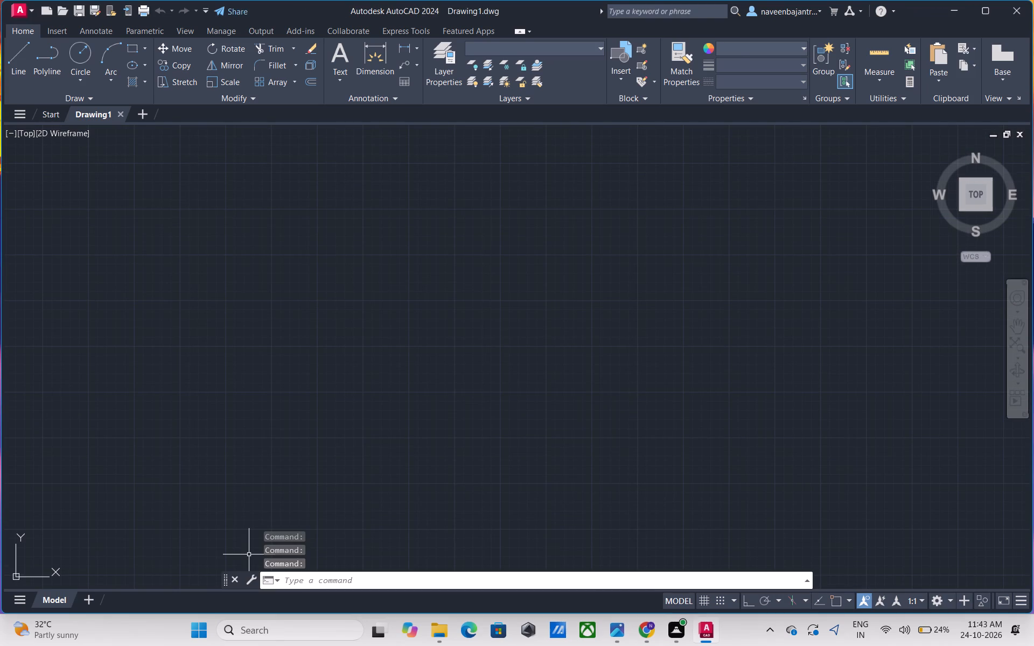
Turn on log file recording for the new drawing with LOGFILEON.
left_click(339, 581)
type("log")
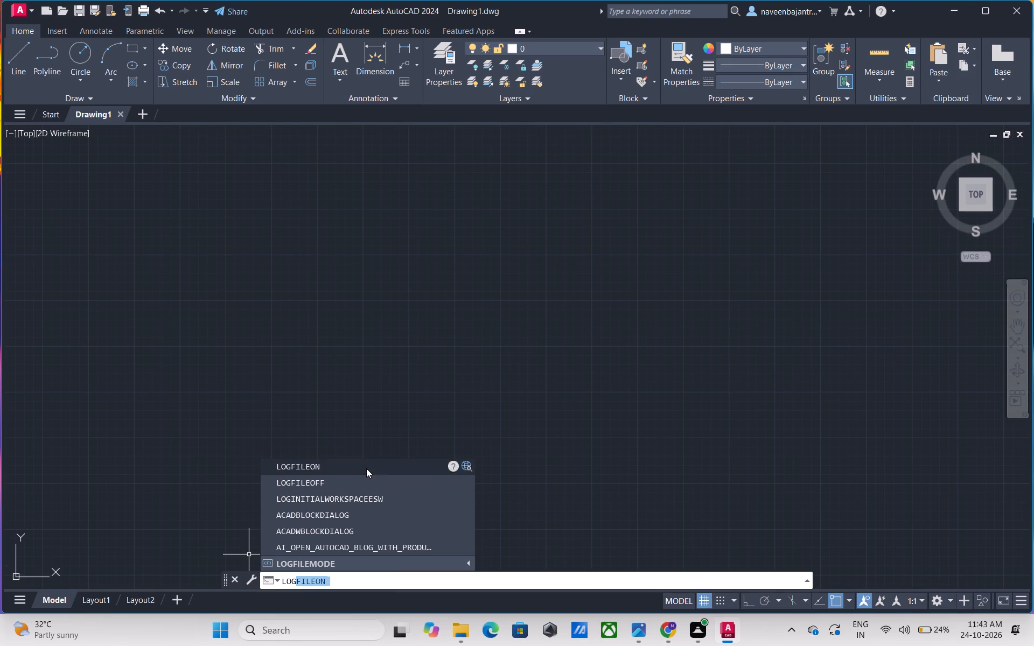
left_click(366, 468)
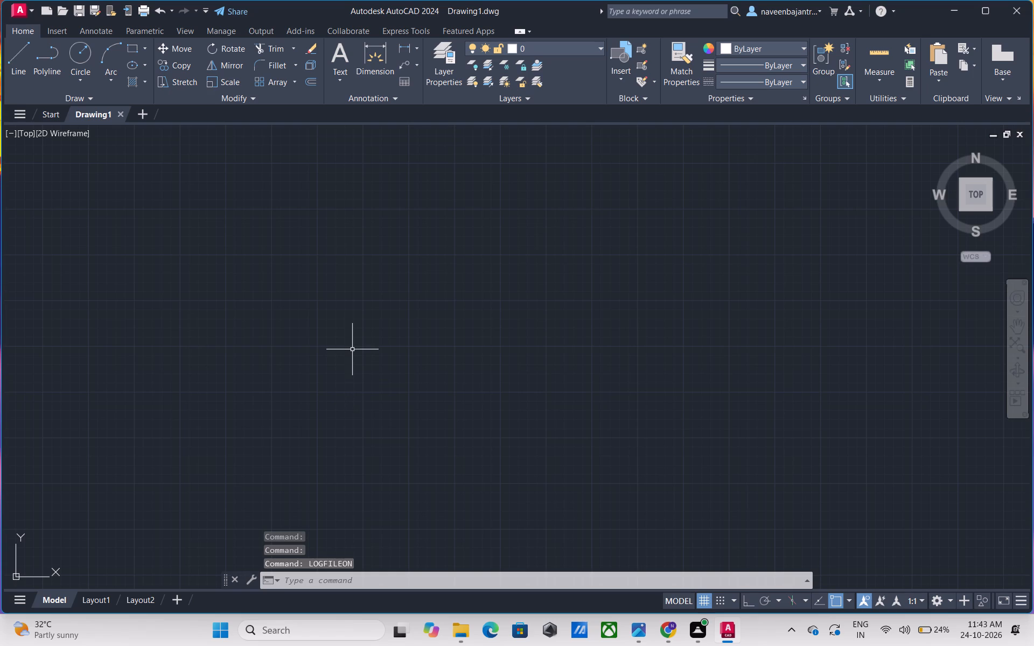
Configure the drawing units to Architectural length with 0'-0 1/2" precision and Inches as the insertion scale.
type("un")
key("space")
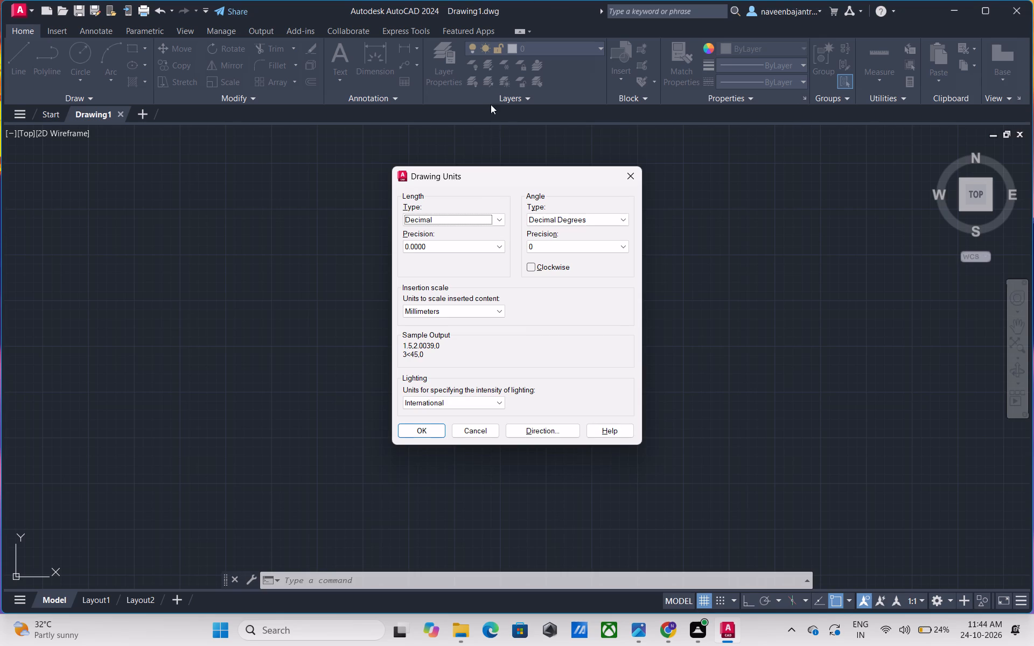
left_click(492, 224)
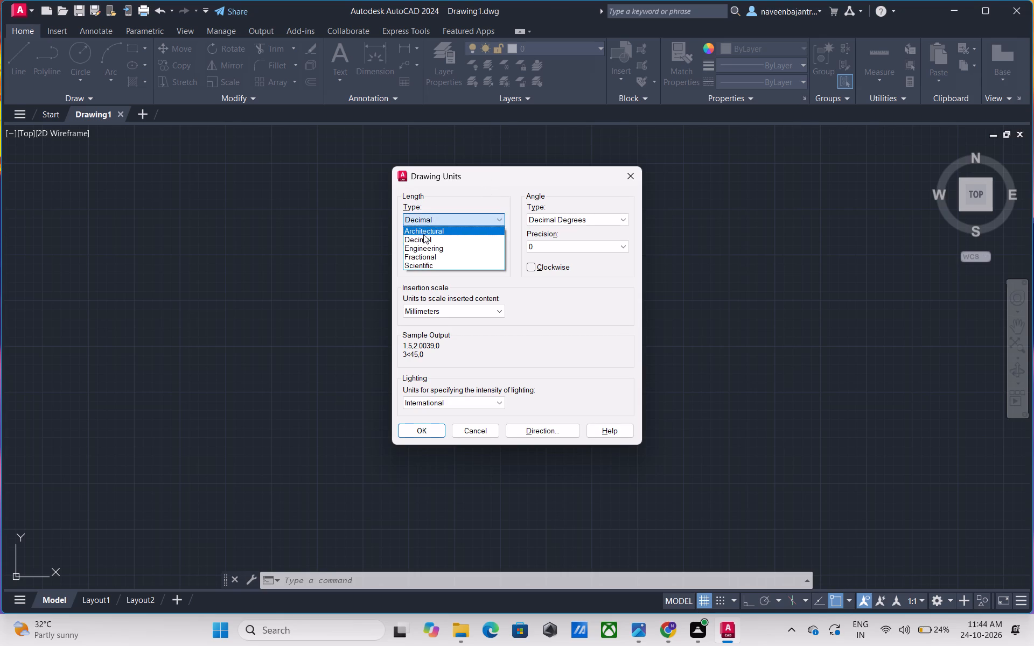
left_click(423, 230)
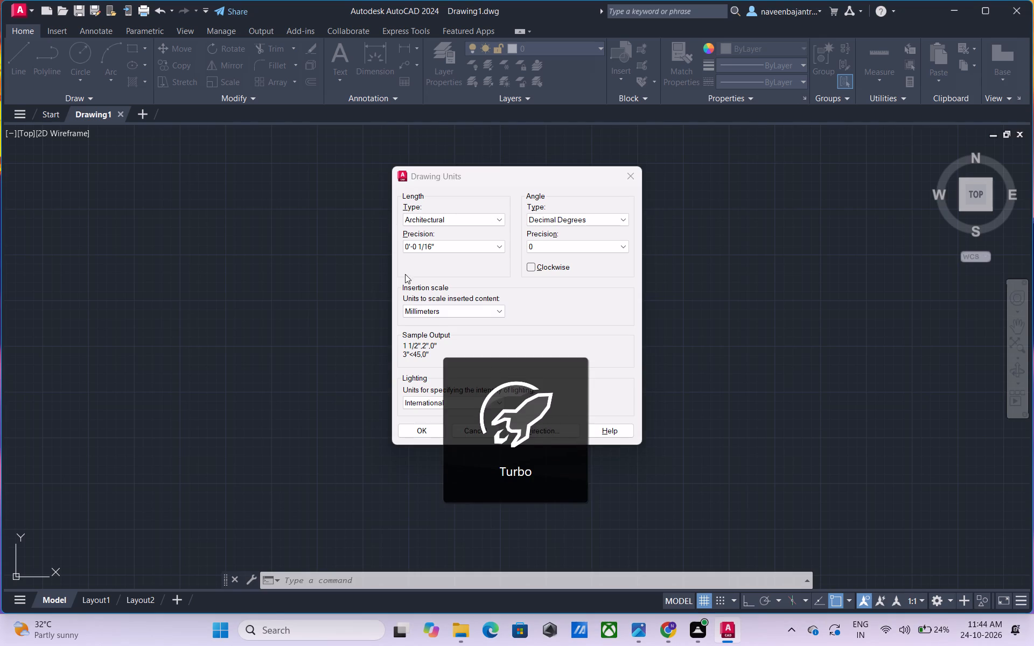
left_click(498, 247)
left_click(470, 264)
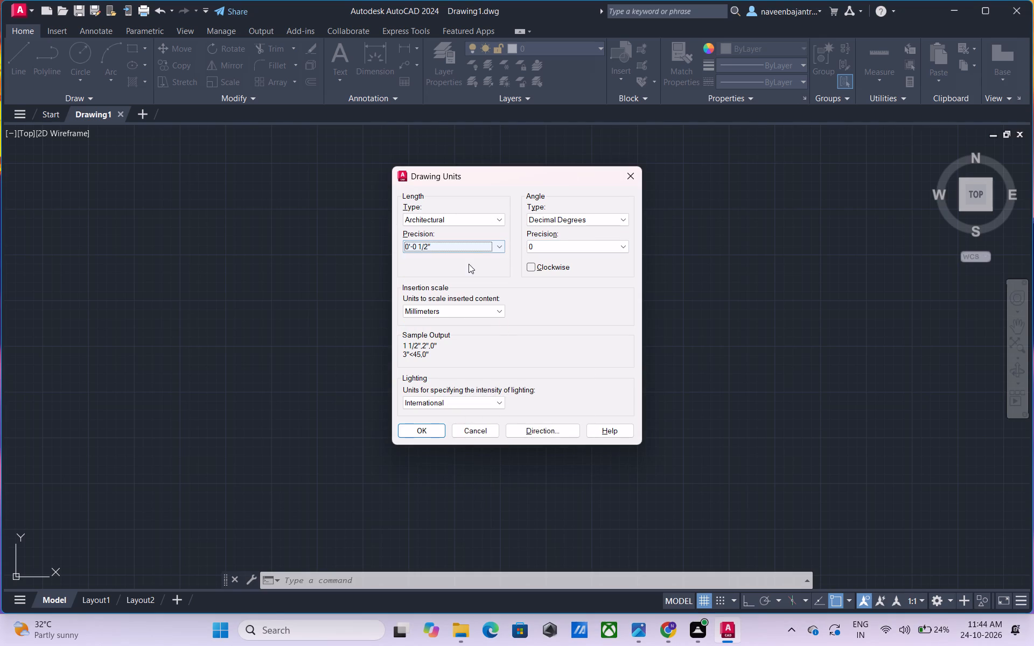
left_click(458, 307)
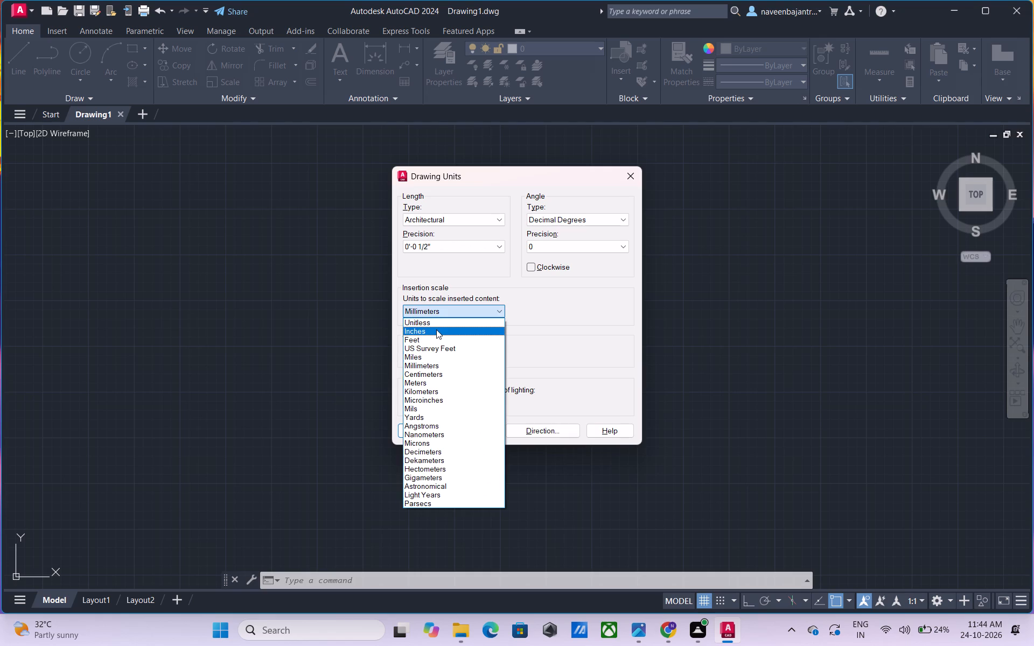
left_click(436, 329)
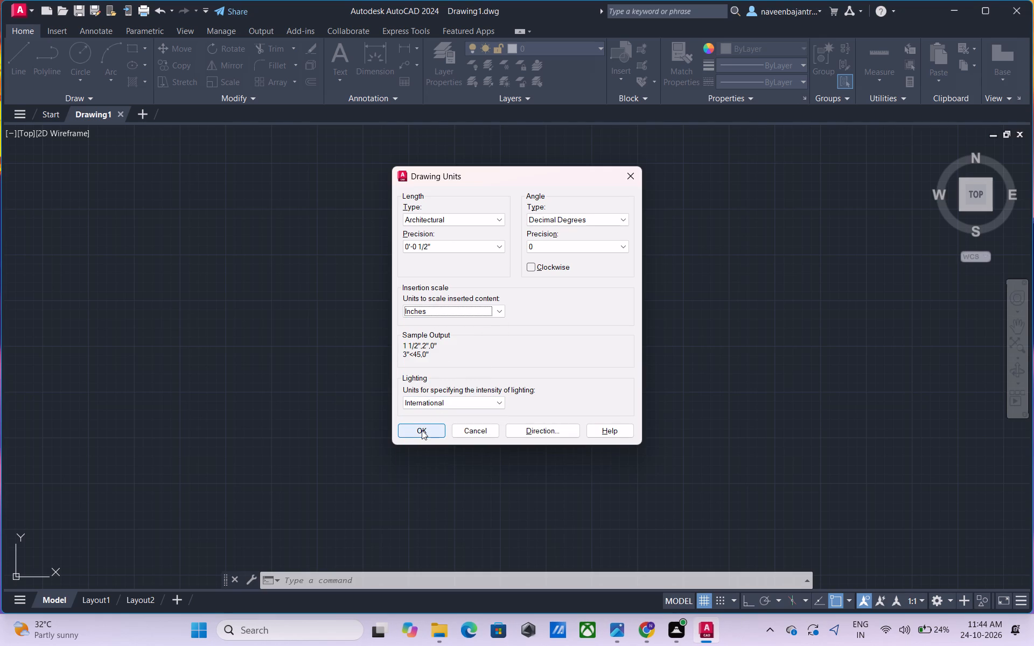
left_click(422, 430)
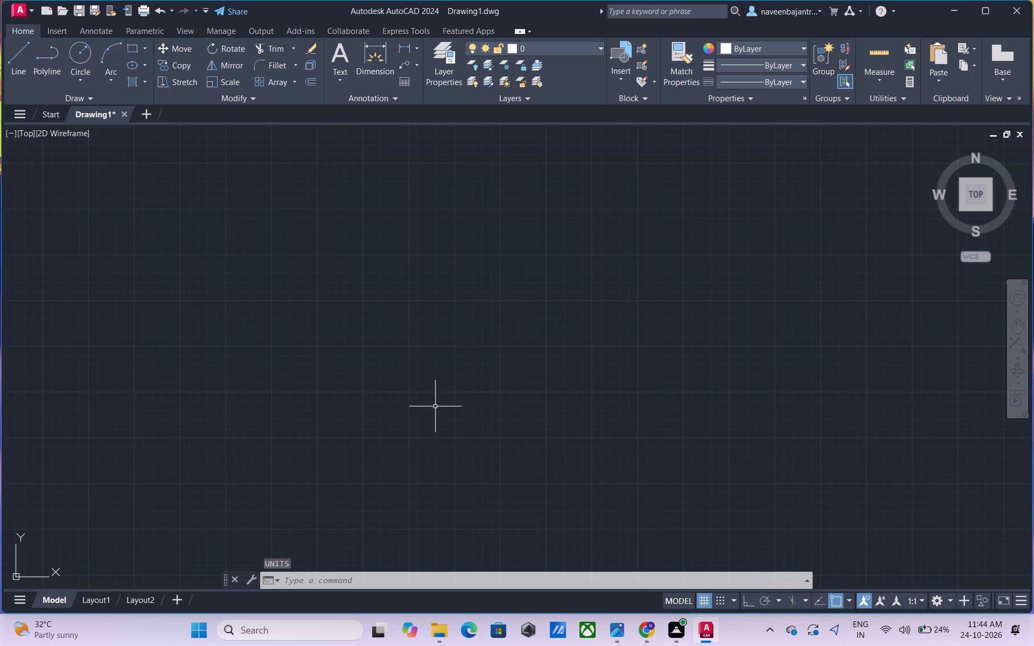
Modify the ISO-25 dimension style's text to 9" height, Centered vertical placement, 2" offset from the dimension line and Horizontal alignment.
type("d")
key("space")
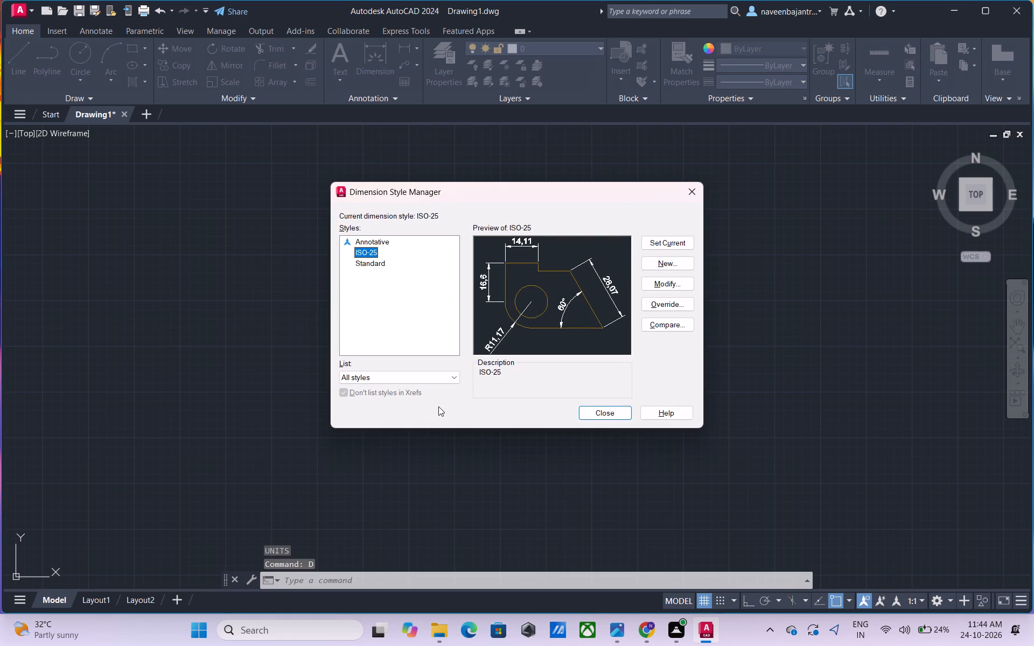
left_click(653, 287)
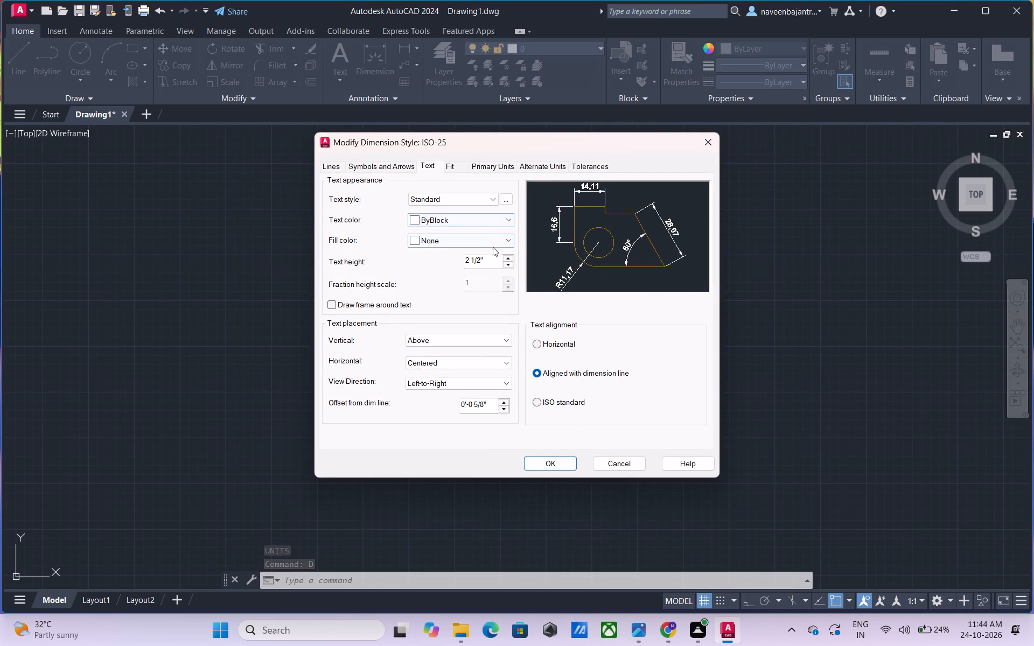
left_click_drag(490, 259, 417, 266)
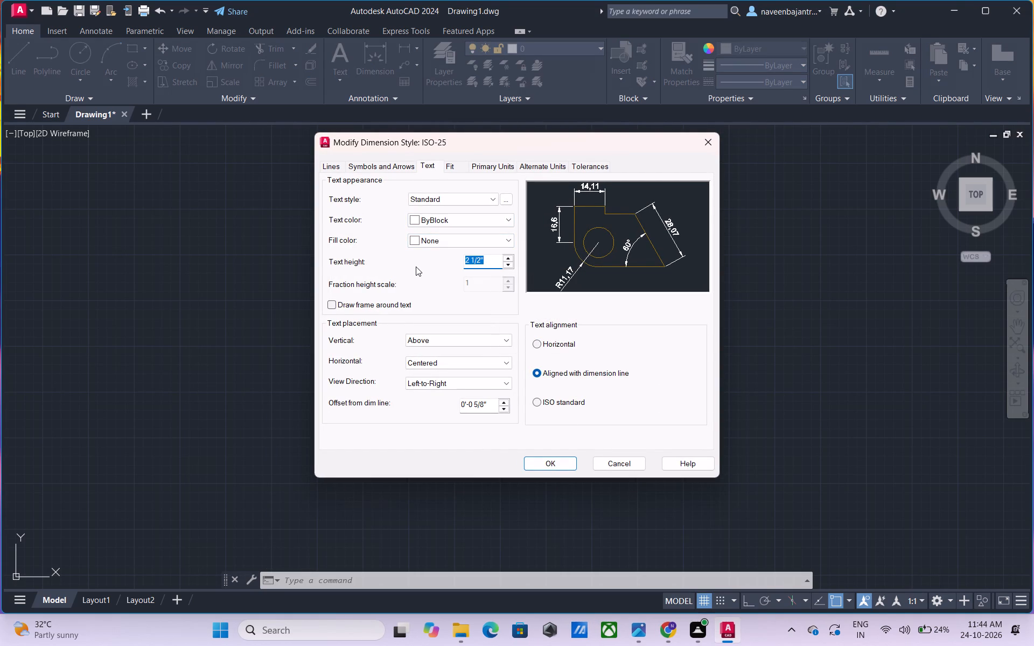
key("9")
key("shift+quotedbl")
key("Return")
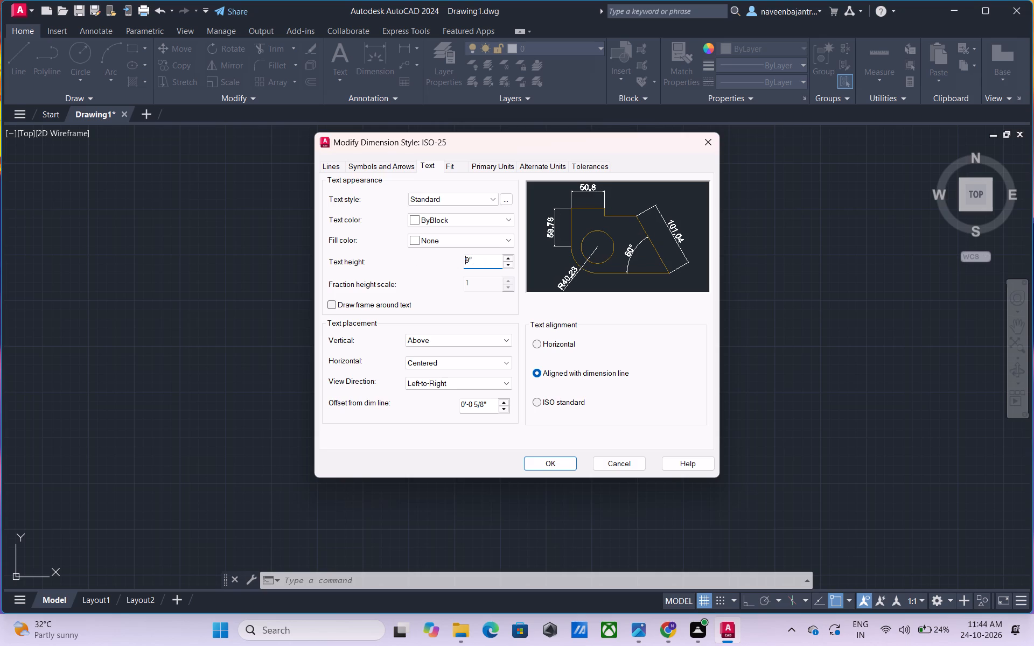
left_click(463, 344)
left_click(461, 353)
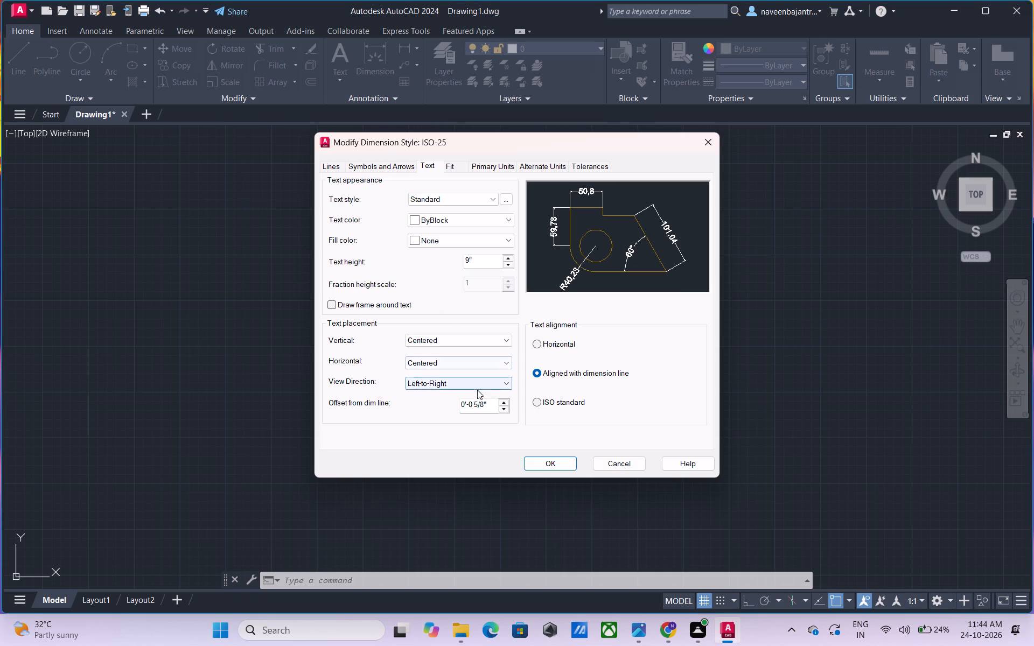
left_click_drag(487, 408, 427, 415)
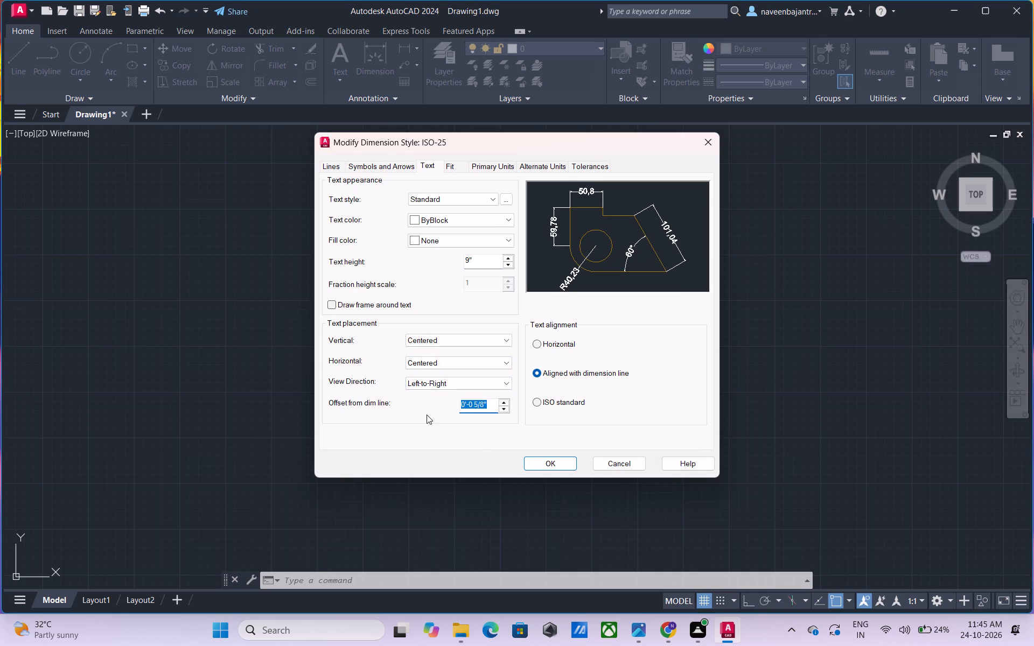
key("2")
key("shift+quotedbl")
key("Return")
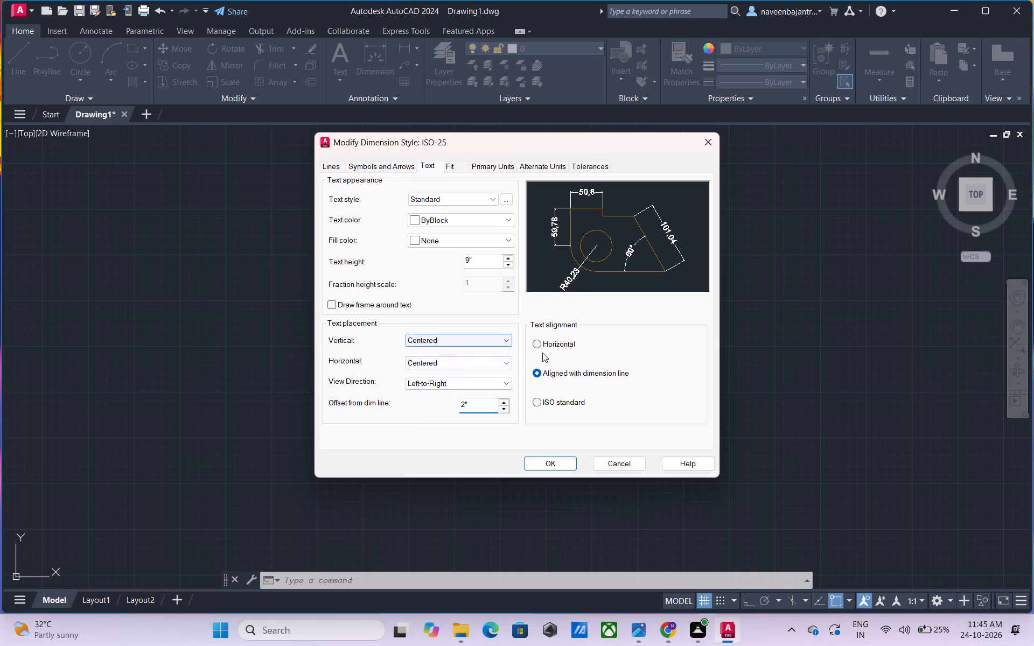
left_click(540, 345)
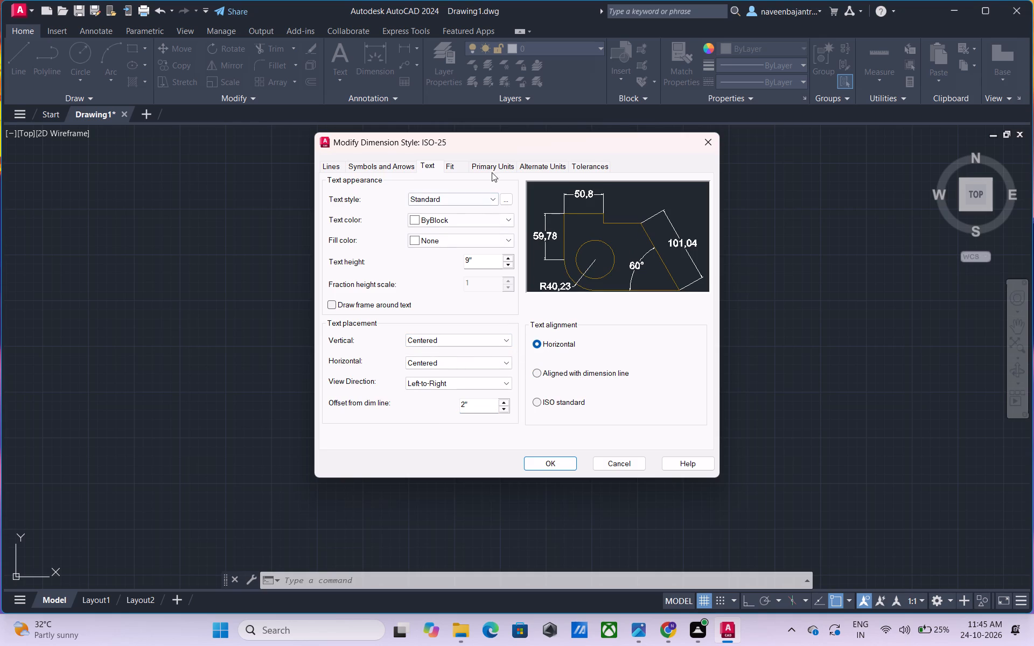
Set the ISO-25 primary units to Architectural with 0'-0 1/2" precision, and enable 0 feet and 0 inches zero suppression.
left_click(493, 167)
left_click(421, 166)
left_click(489, 168)
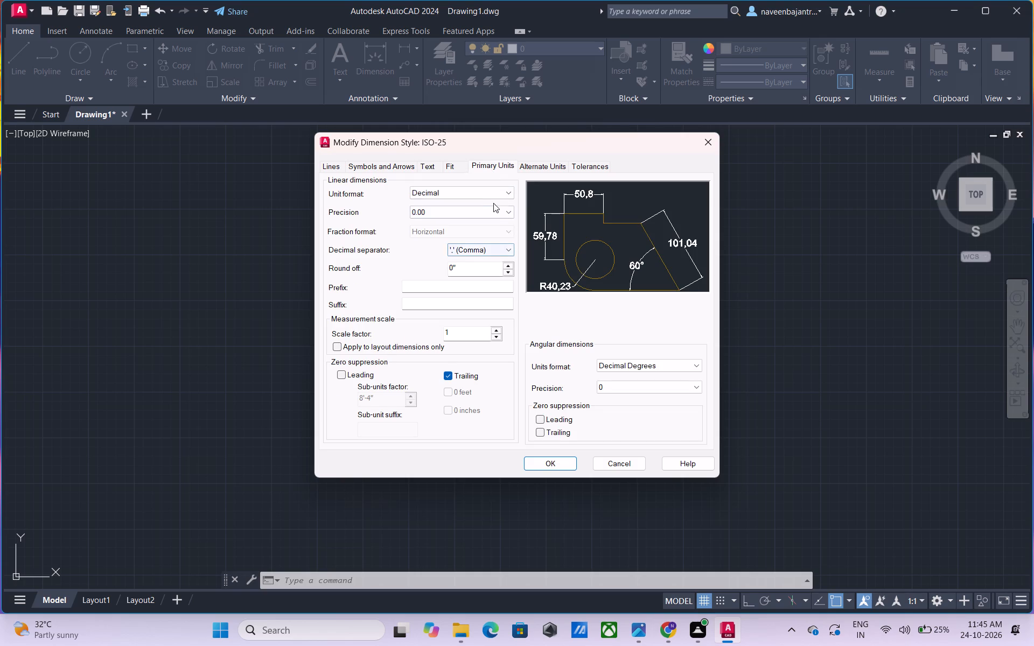
left_click(490, 194)
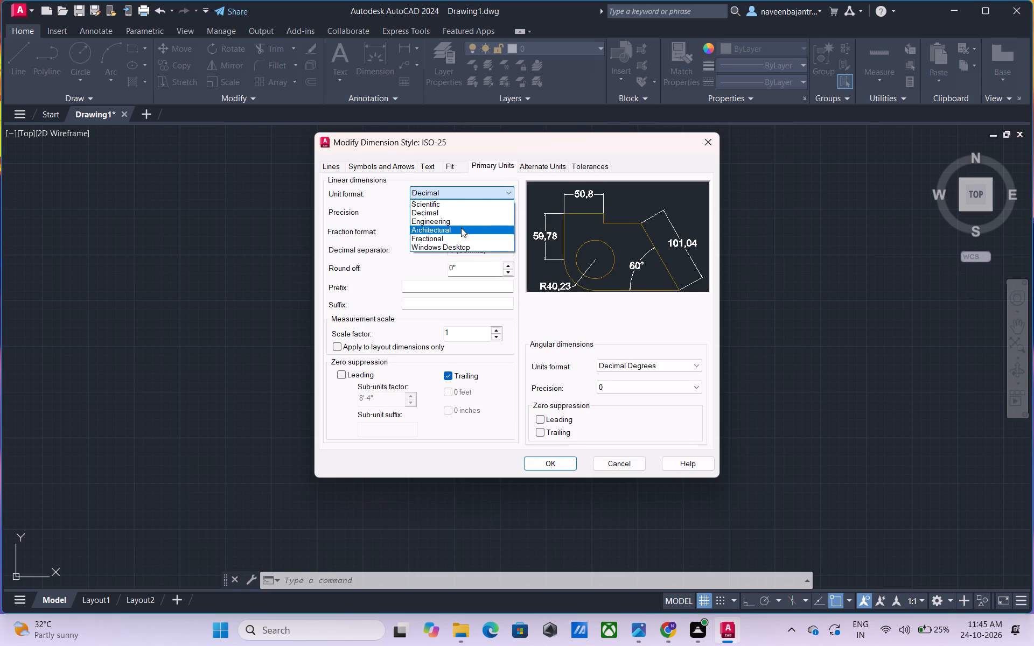
left_click(461, 228)
left_click(464, 211)
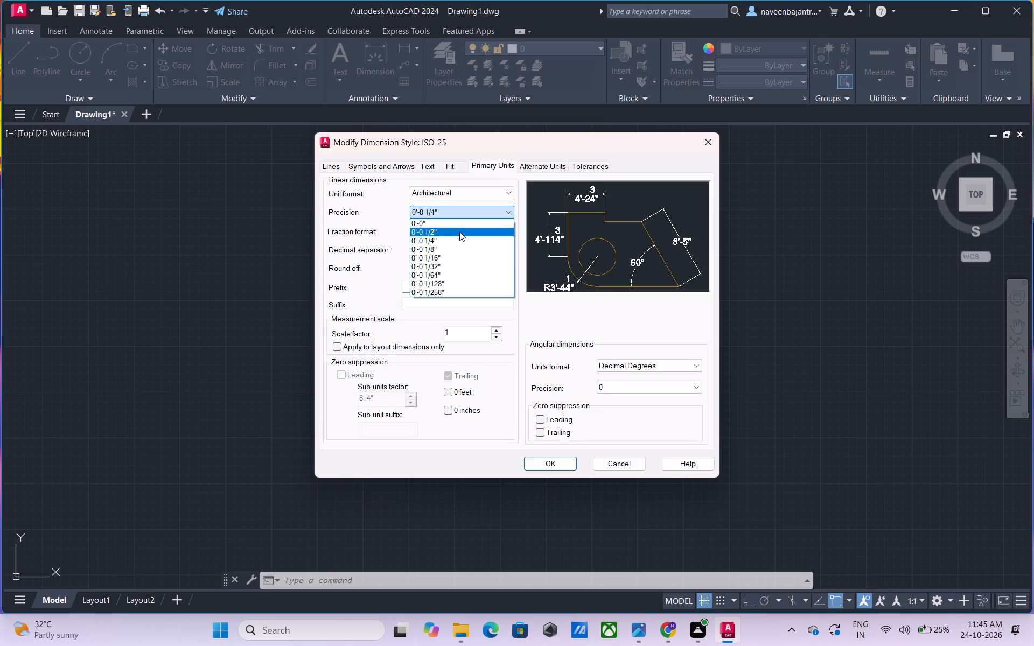
left_click(459, 231)
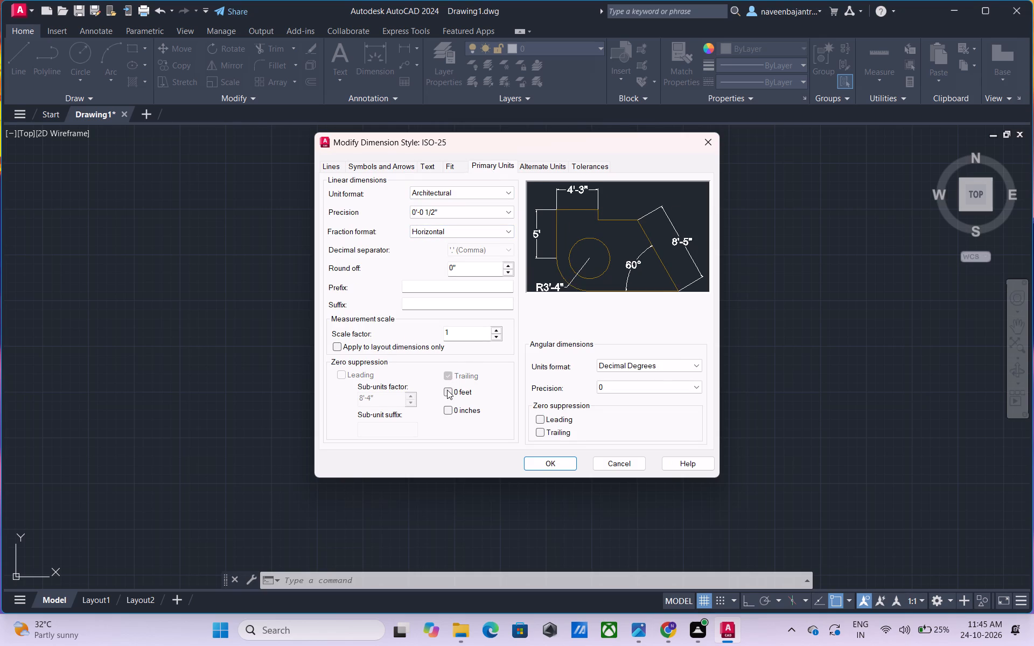
left_click(447, 390)
left_click(450, 411)
Set the ISO-25 fraction height scale to 0.5, apply the style changes and make the style current.
left_click(430, 167)
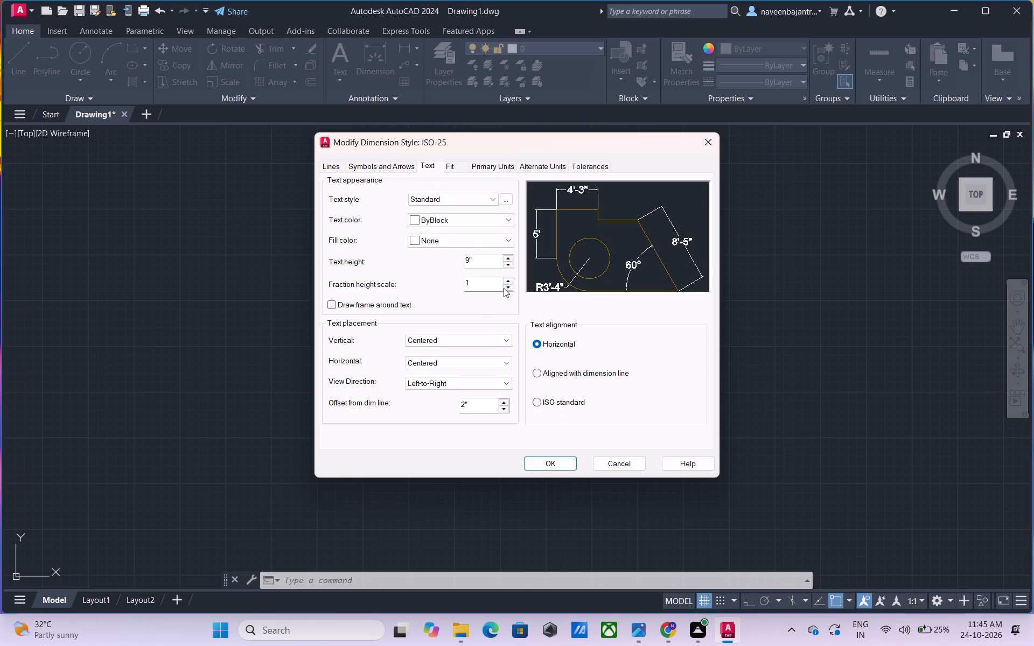
left_click(507, 289)
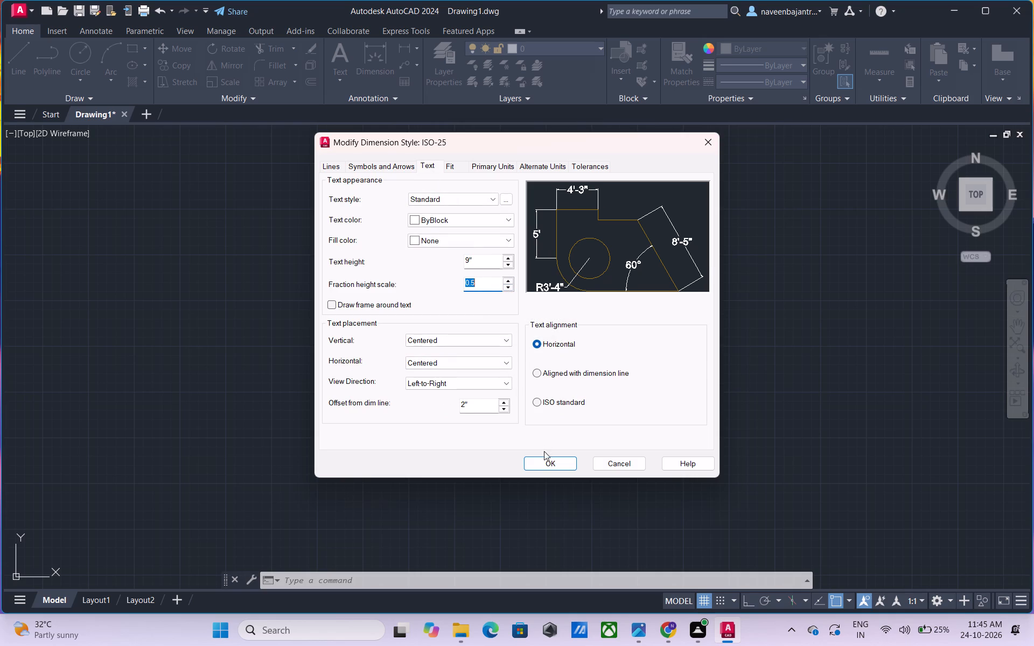
left_click(547, 458)
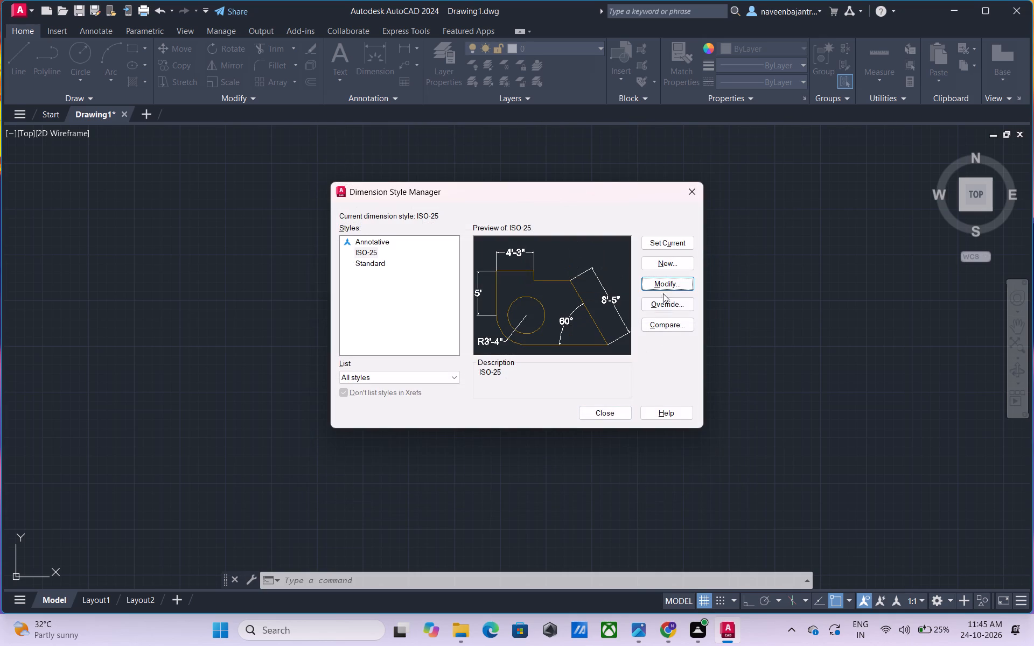
left_click(668, 244)
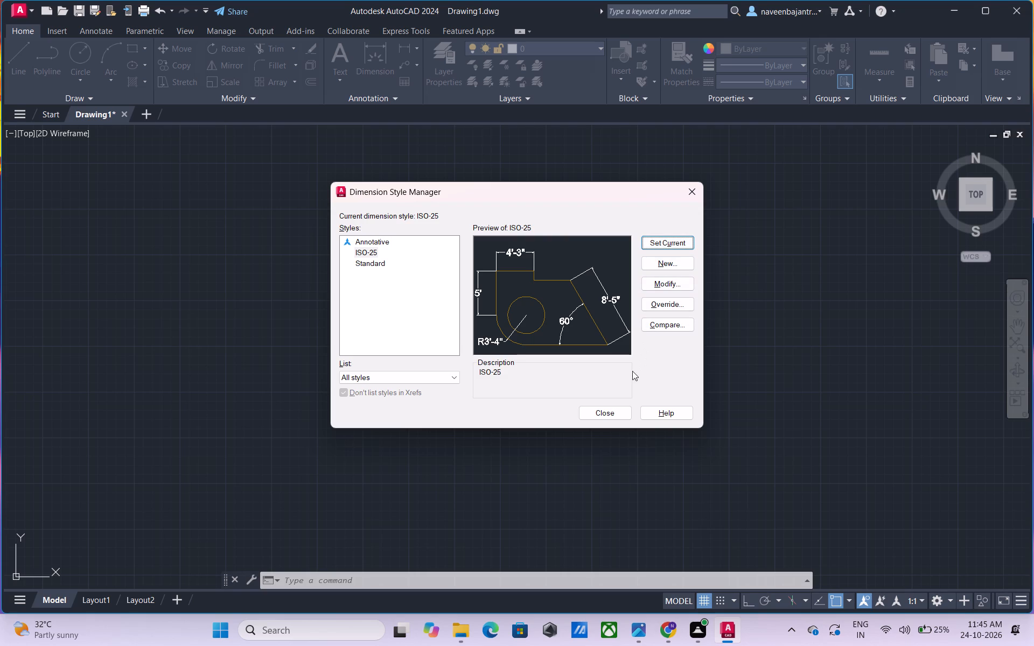
left_click(616, 407)
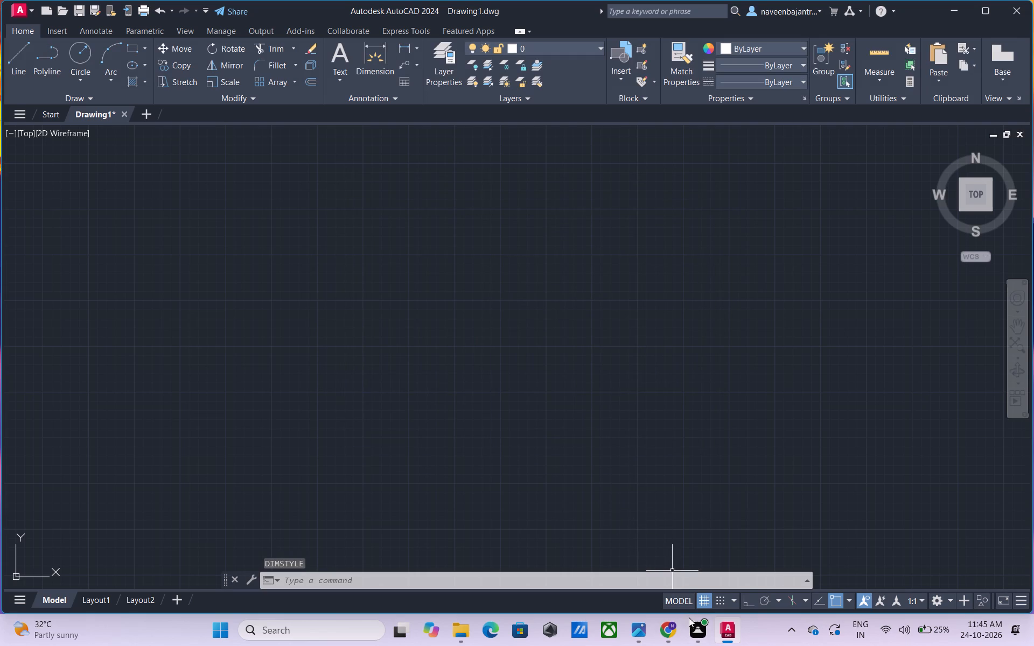
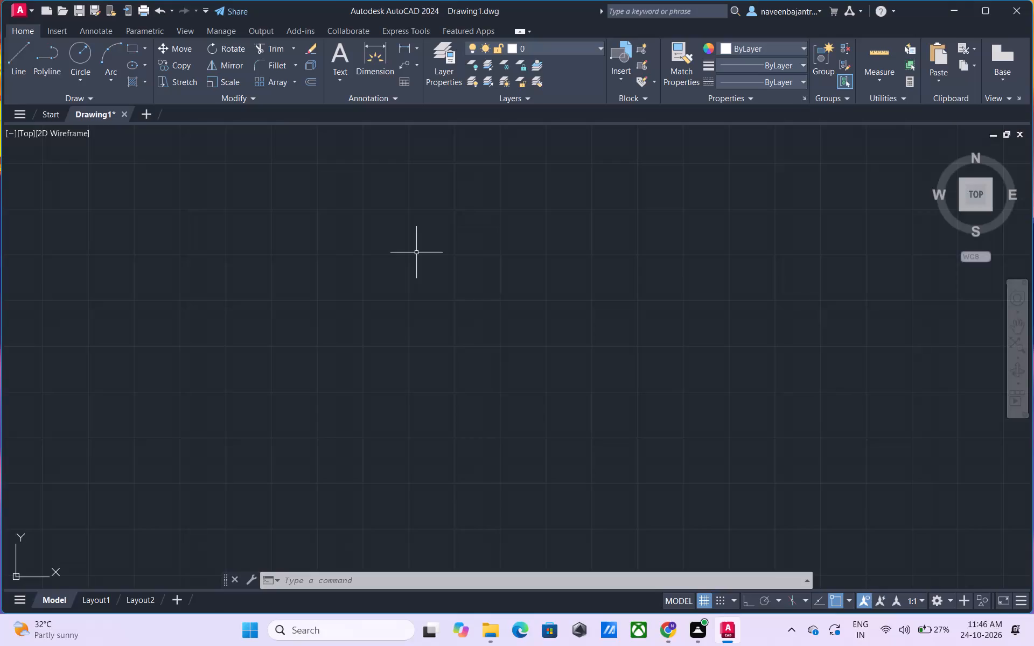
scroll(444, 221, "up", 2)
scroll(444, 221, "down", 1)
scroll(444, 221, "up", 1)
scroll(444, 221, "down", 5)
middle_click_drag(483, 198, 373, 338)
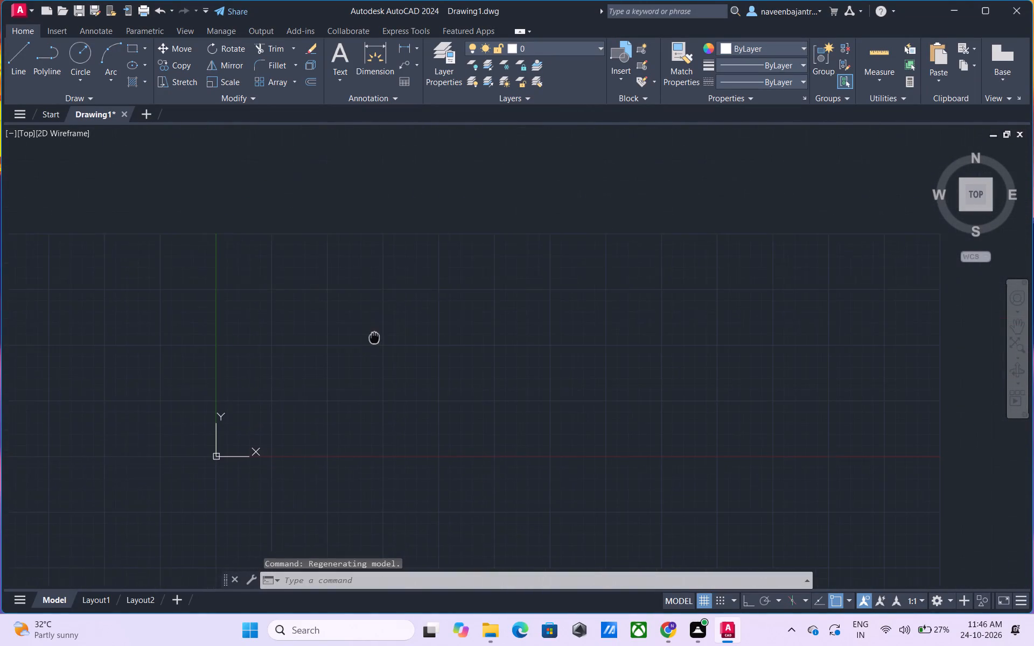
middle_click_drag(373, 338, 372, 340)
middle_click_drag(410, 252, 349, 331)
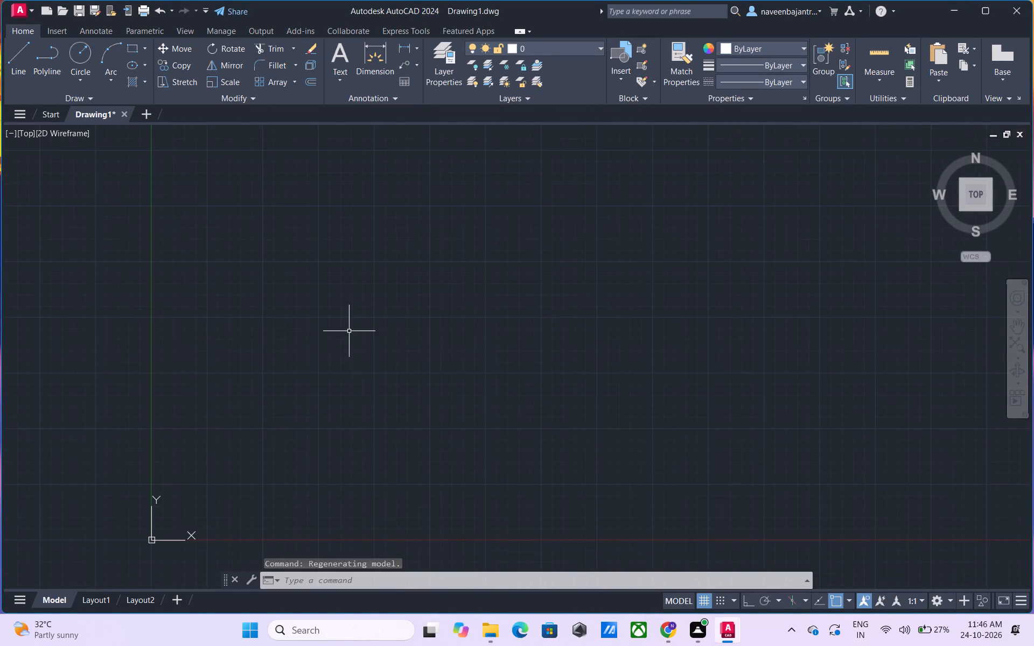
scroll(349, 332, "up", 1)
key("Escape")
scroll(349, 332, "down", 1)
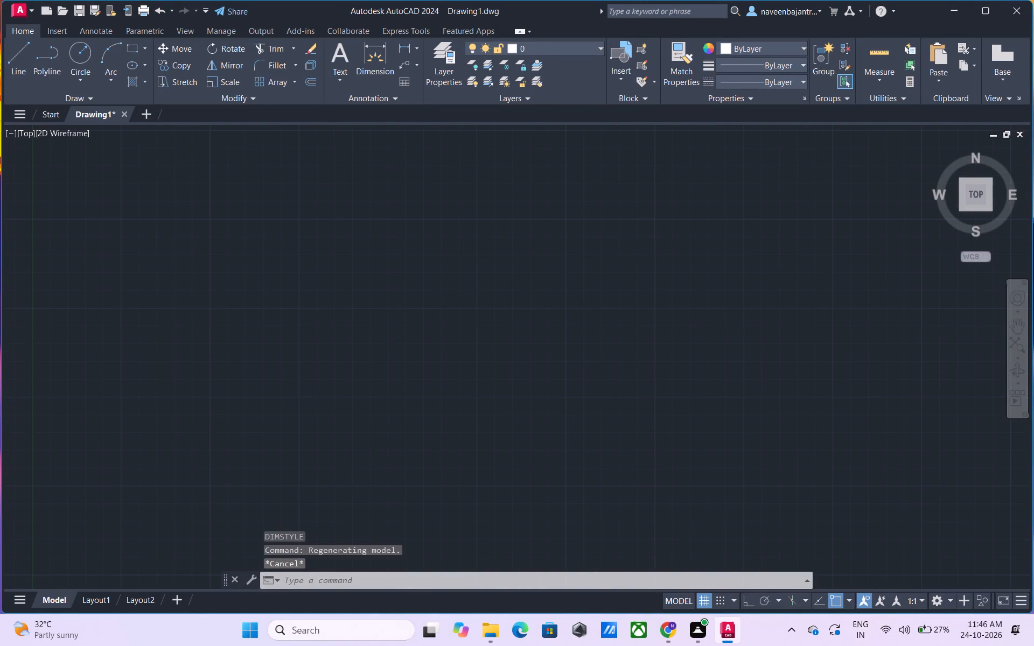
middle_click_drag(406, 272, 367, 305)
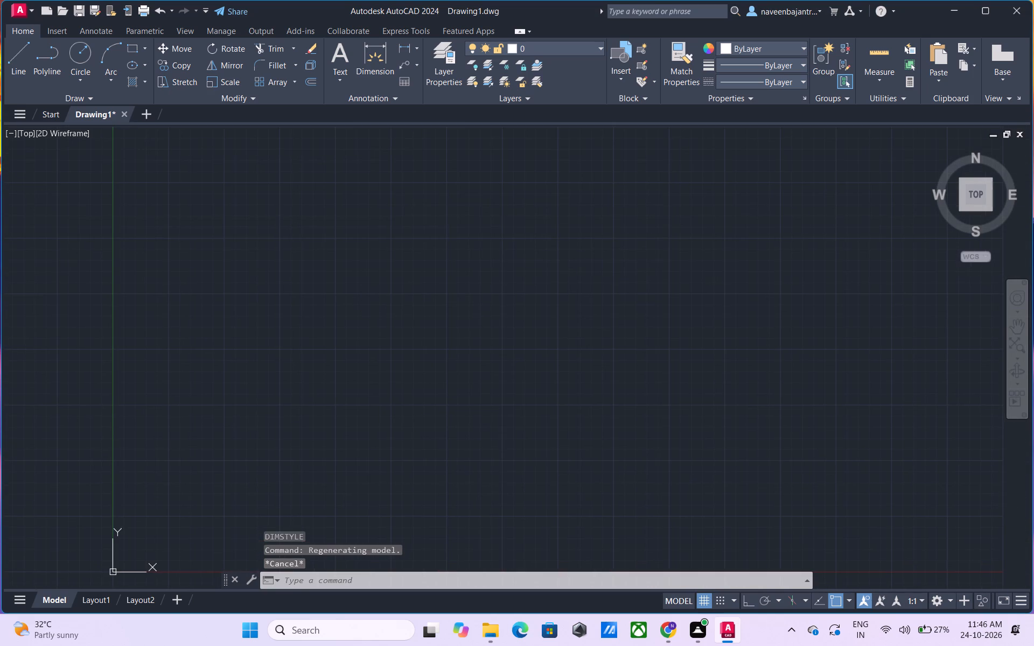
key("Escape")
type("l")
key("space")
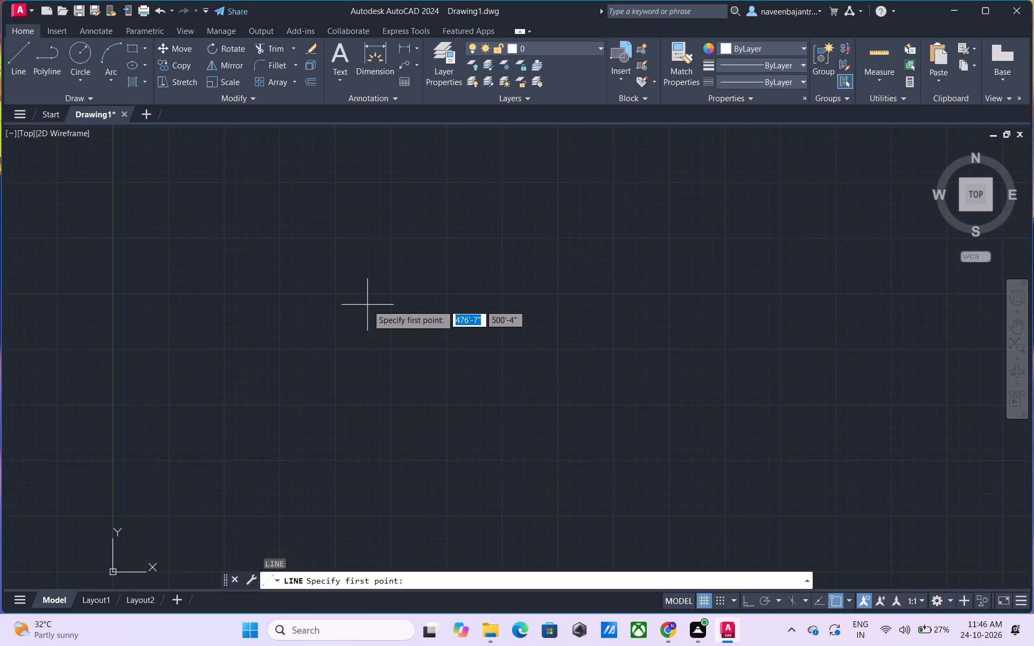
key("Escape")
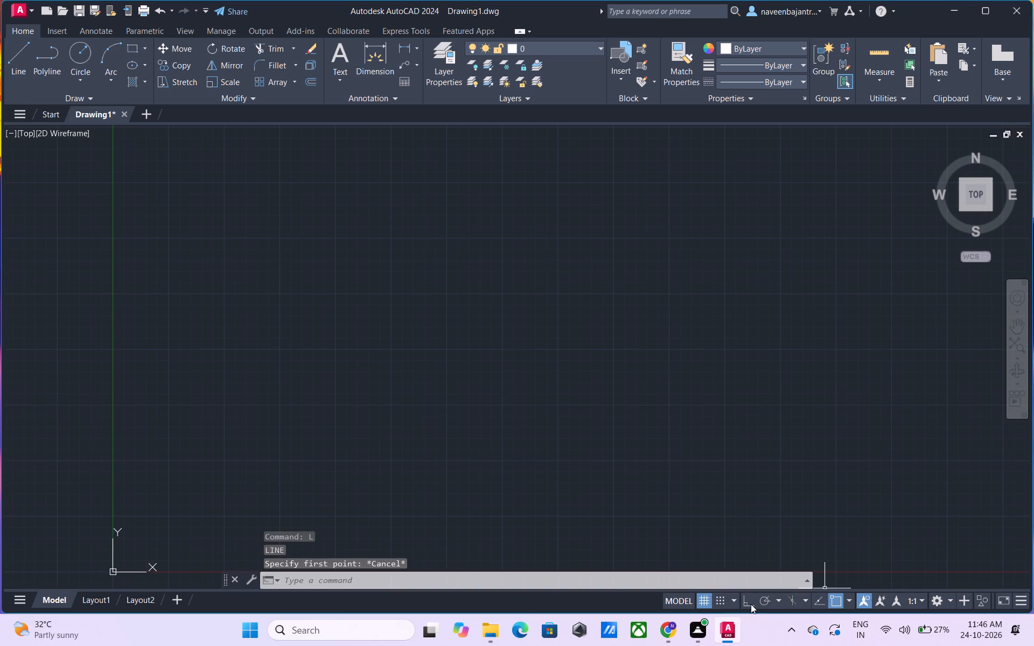
Turn on Ortho mode.
left_click(751, 604)
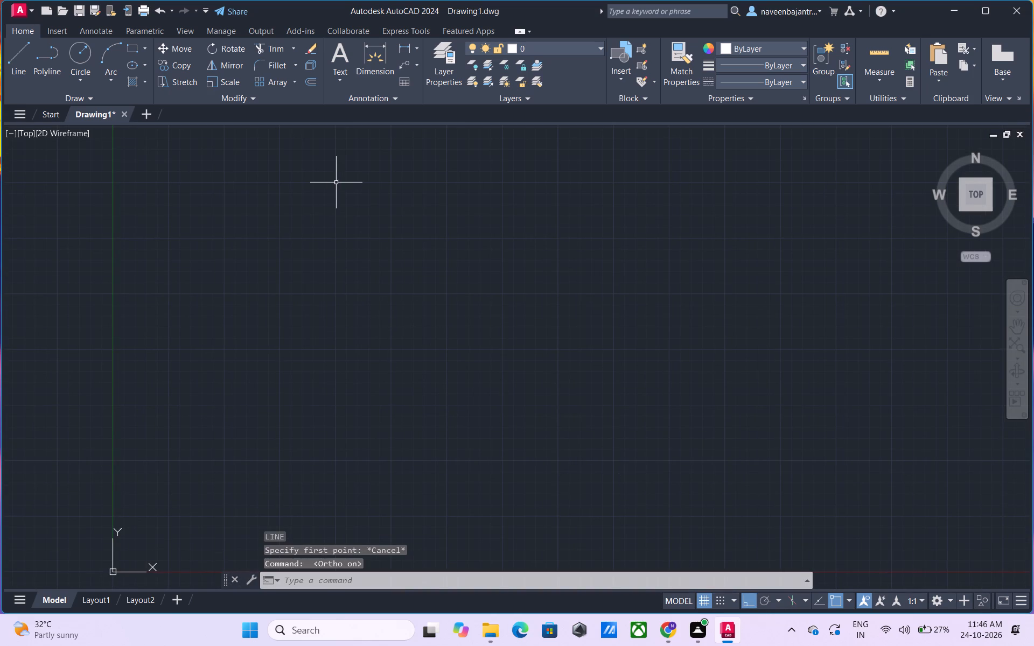
Start a line chain in the empty drawing area with a horizontal segment 28' long running to the right.
type("l")
key("space")
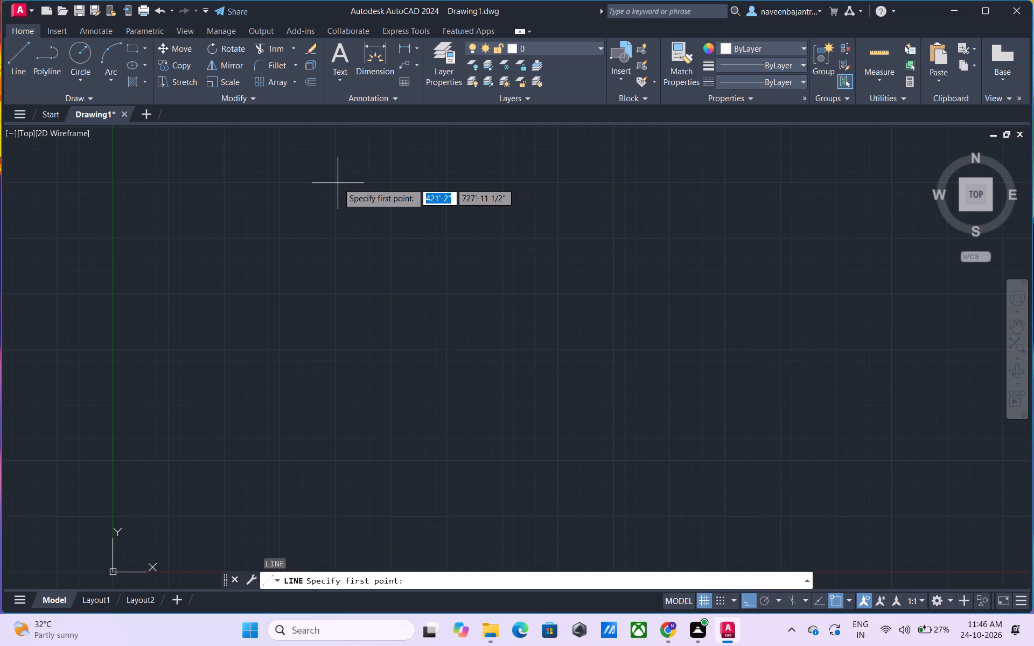
left_click(338, 183)
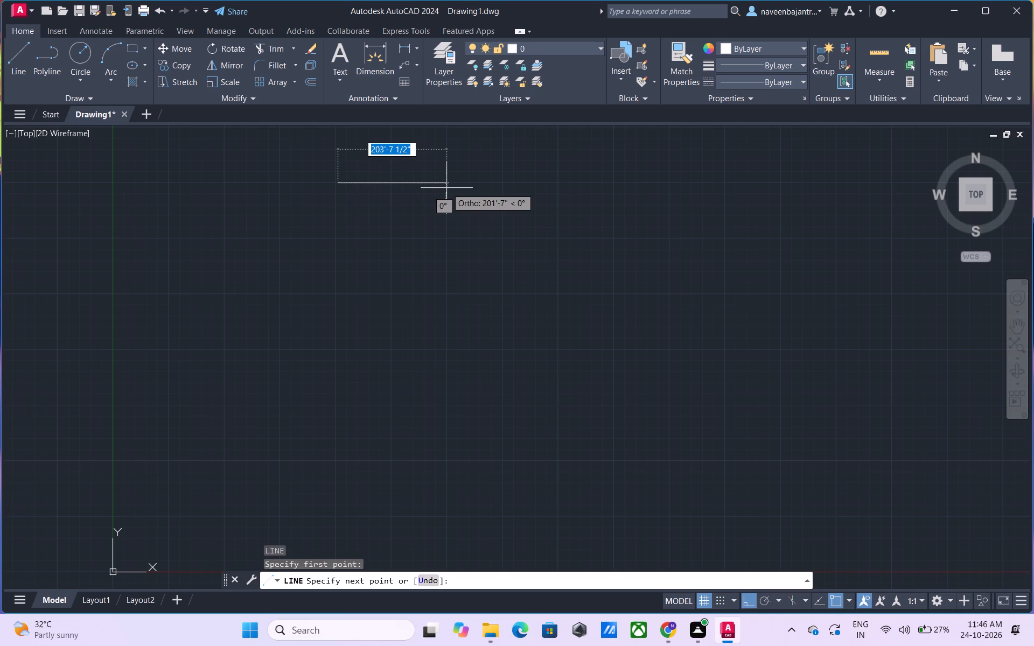
type("22")
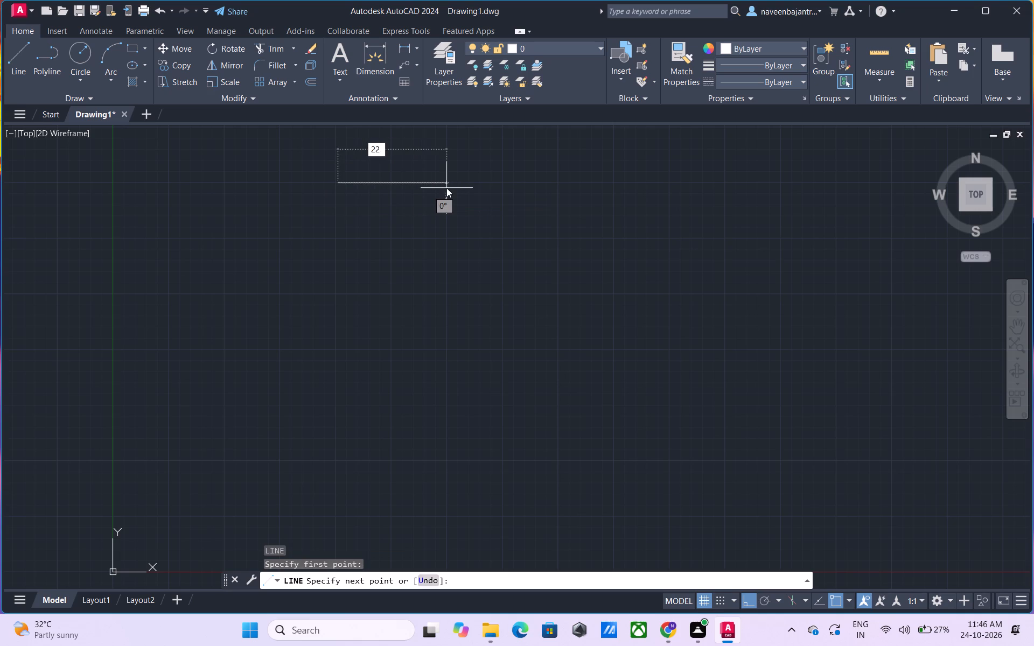
key("apostrophe")
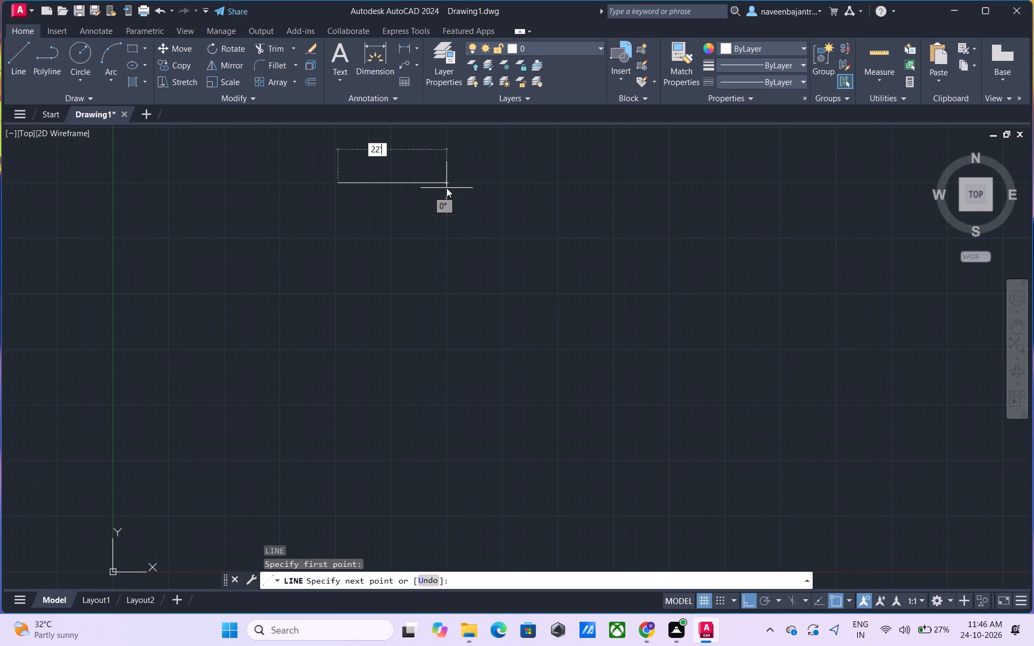
key("BackSpace")
key("BackSpace")
type("8'")
key("Return")
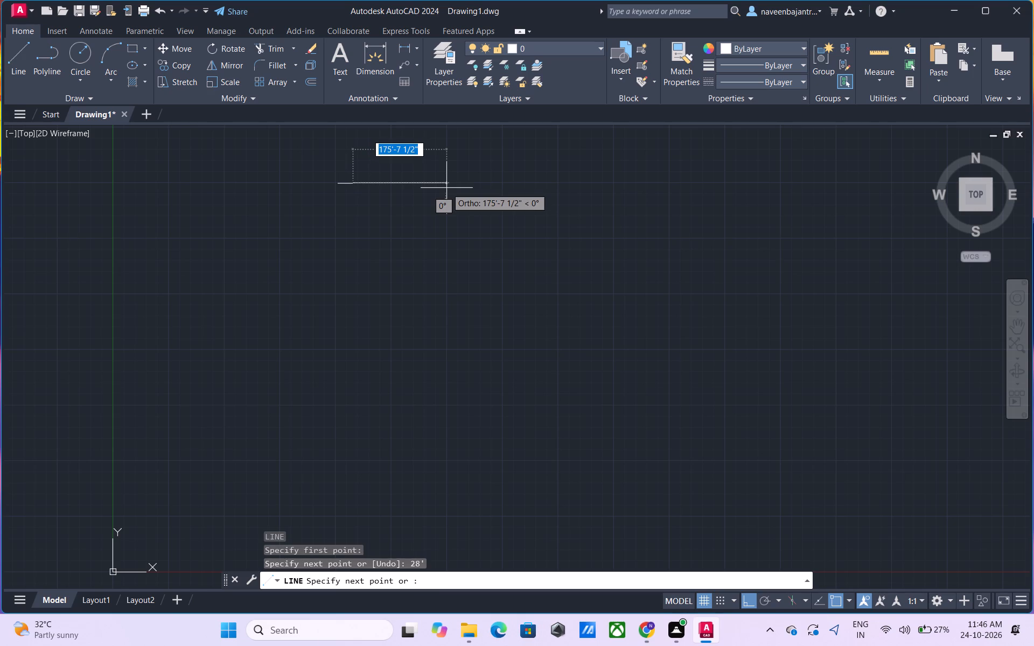
Continue the line chain 44' down, 28' left and 44' up to close the rectangular outline.
scroll(373, 293, "up", 1)
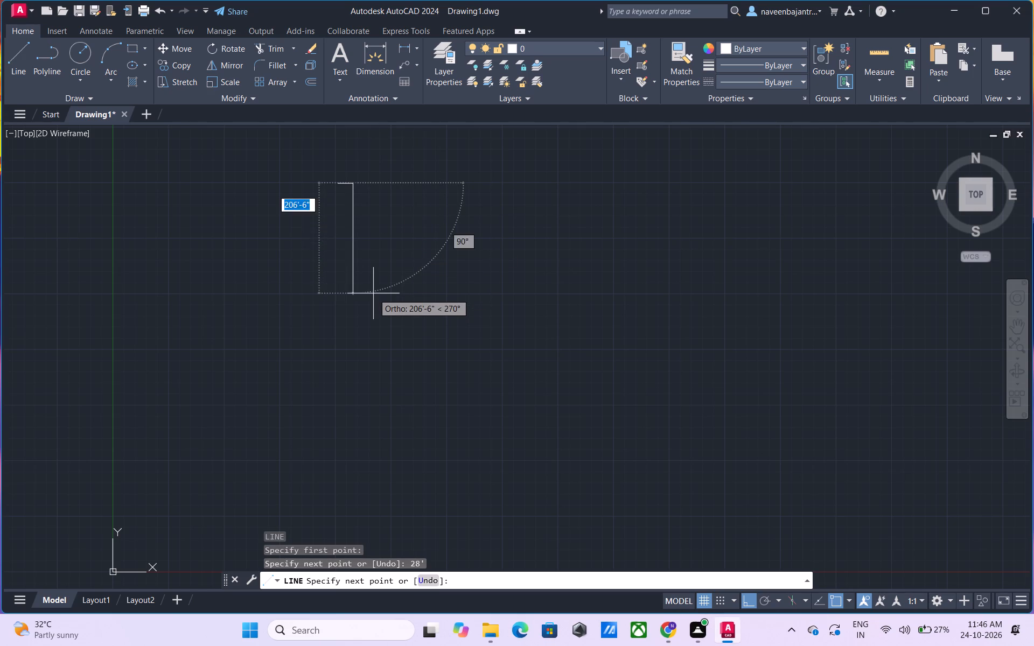
middle_click_drag(373, 293, 470, 446)
scroll(470, 446, "up", 1)
middle_click_drag(446, 244, 487, 279)
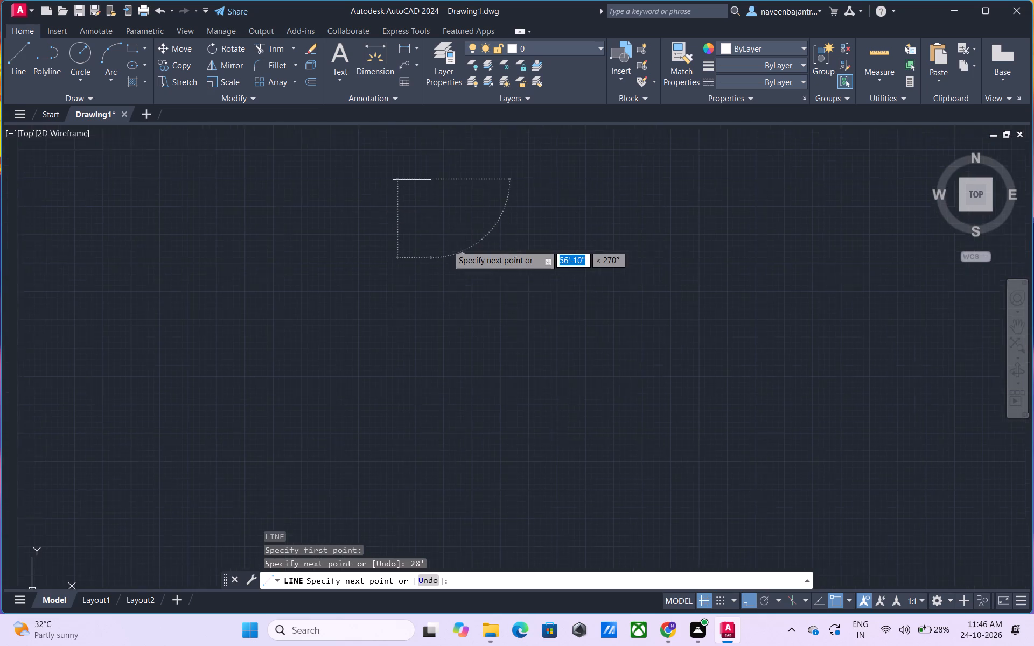
middle_click_drag(487, 279, 590, 369)
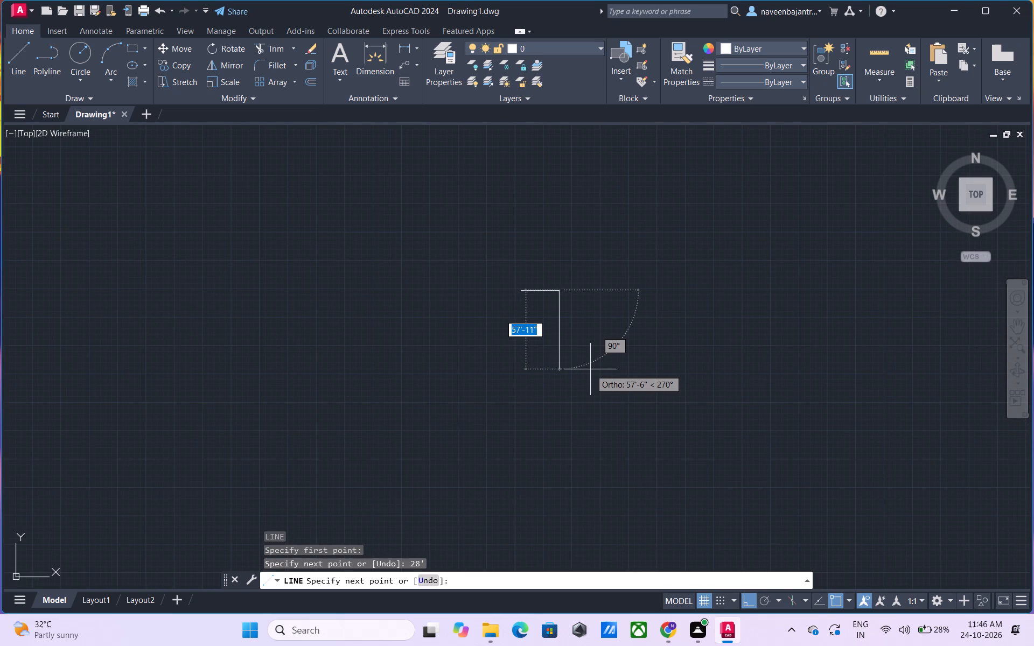
type("44'")
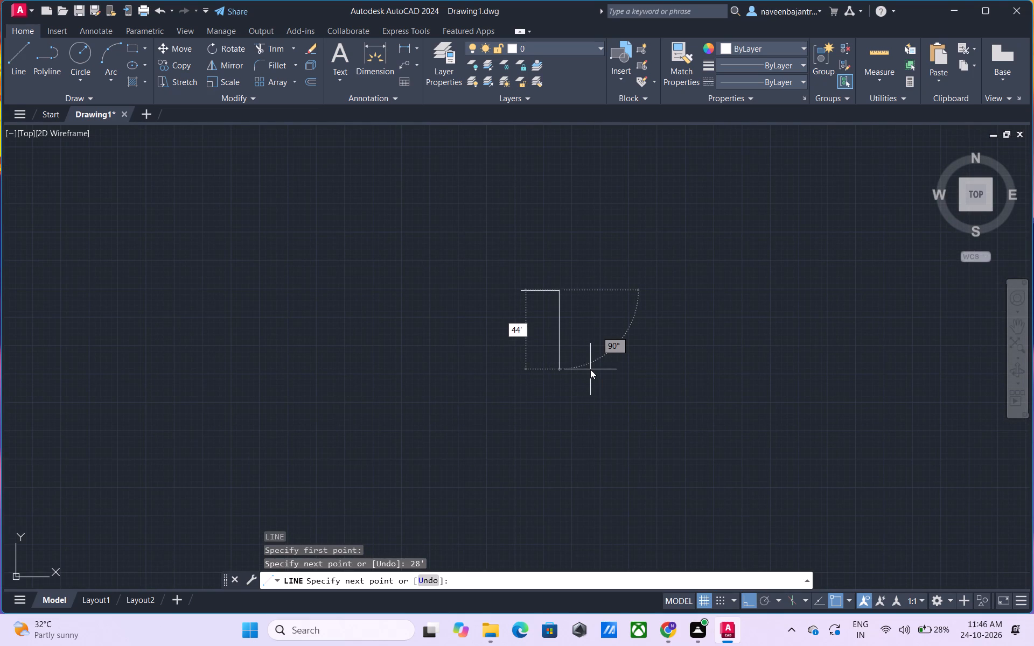
key("Return")
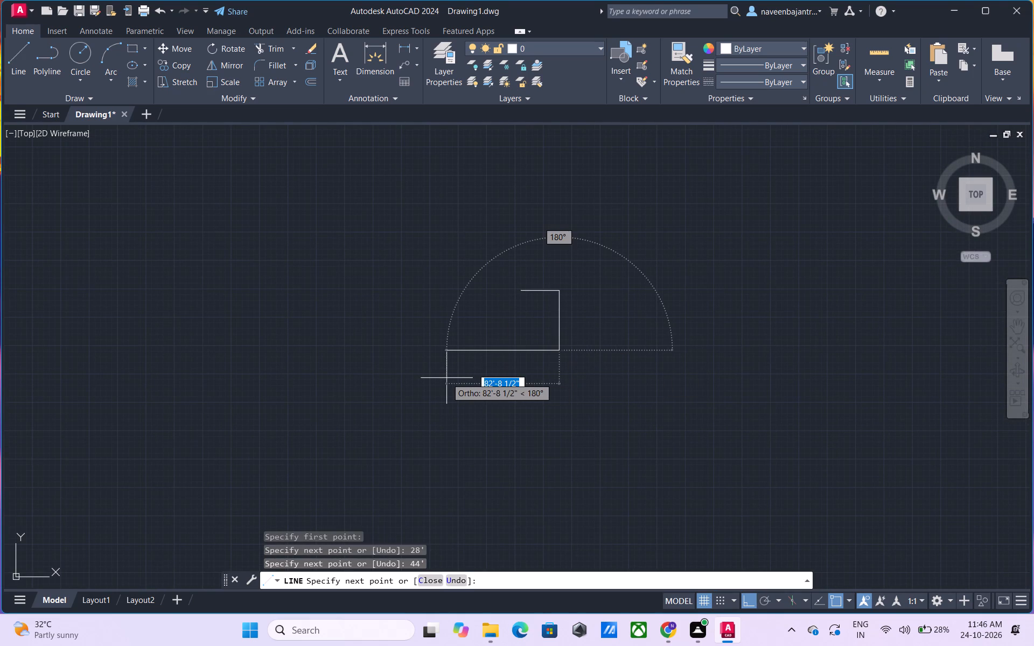
type("28'")
key("Return")
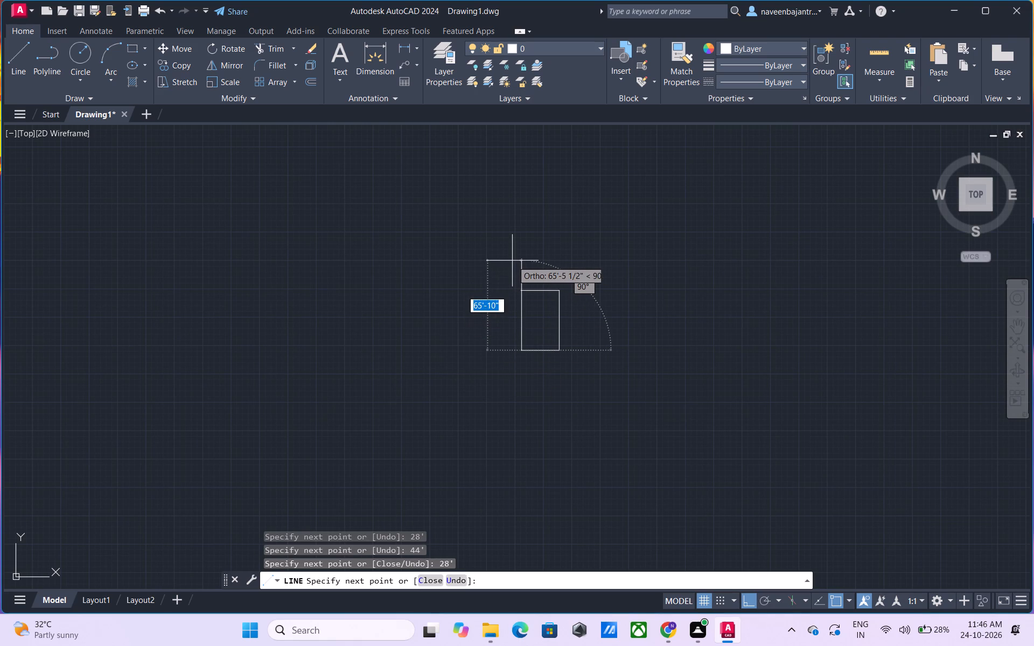
type("44'")
key("Return")
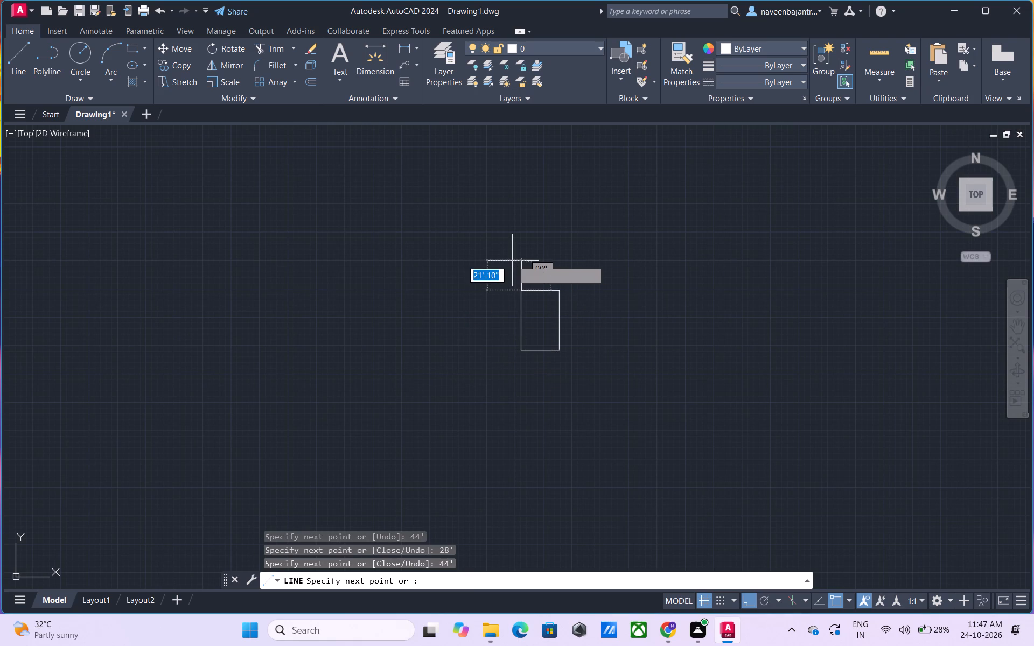
key("Escape")
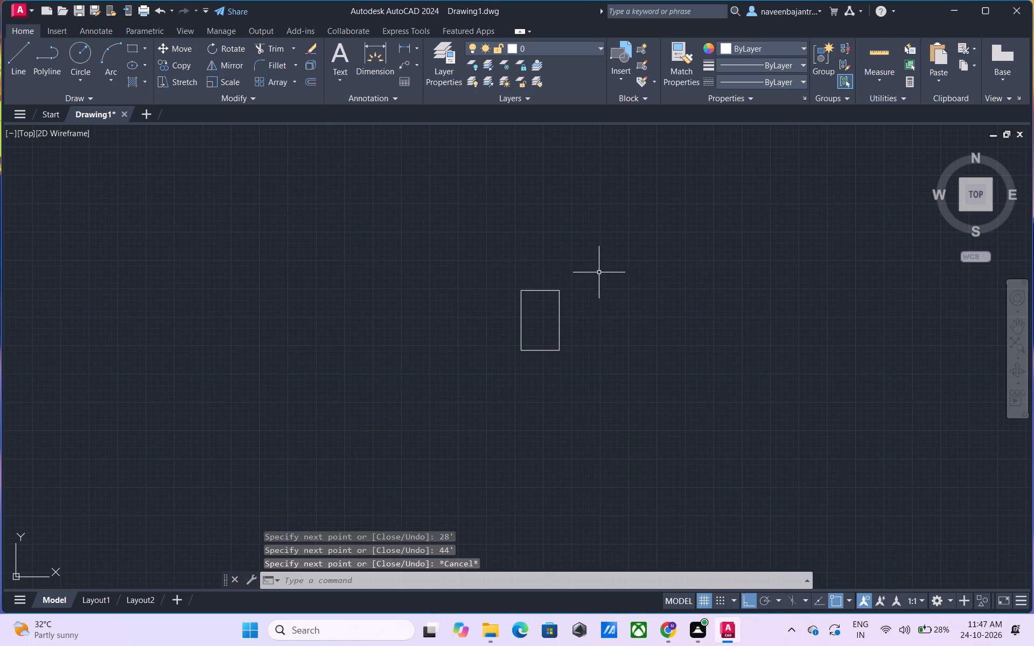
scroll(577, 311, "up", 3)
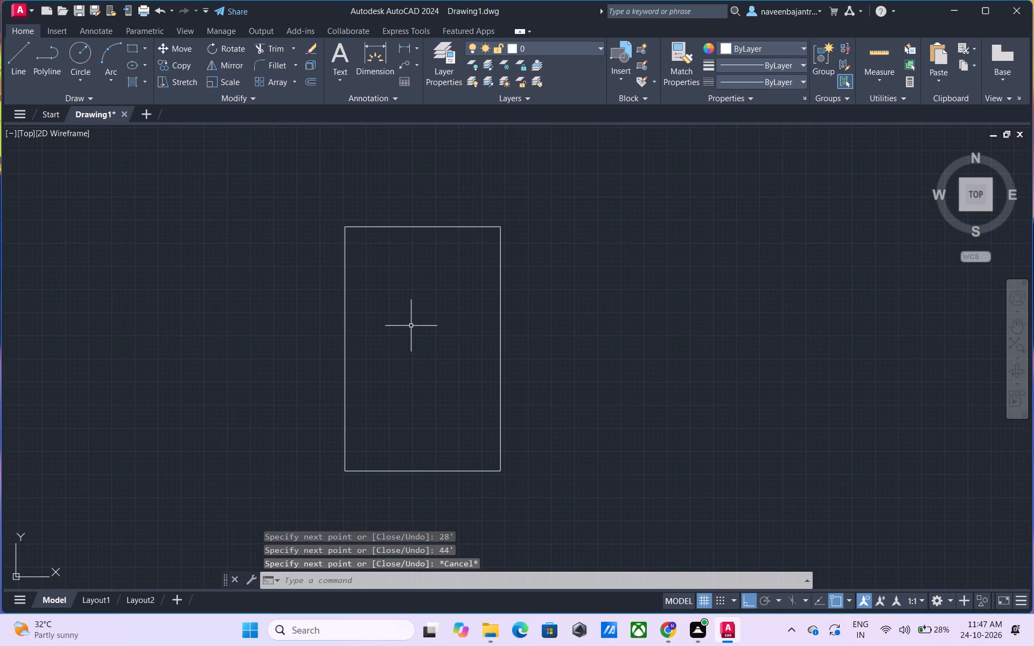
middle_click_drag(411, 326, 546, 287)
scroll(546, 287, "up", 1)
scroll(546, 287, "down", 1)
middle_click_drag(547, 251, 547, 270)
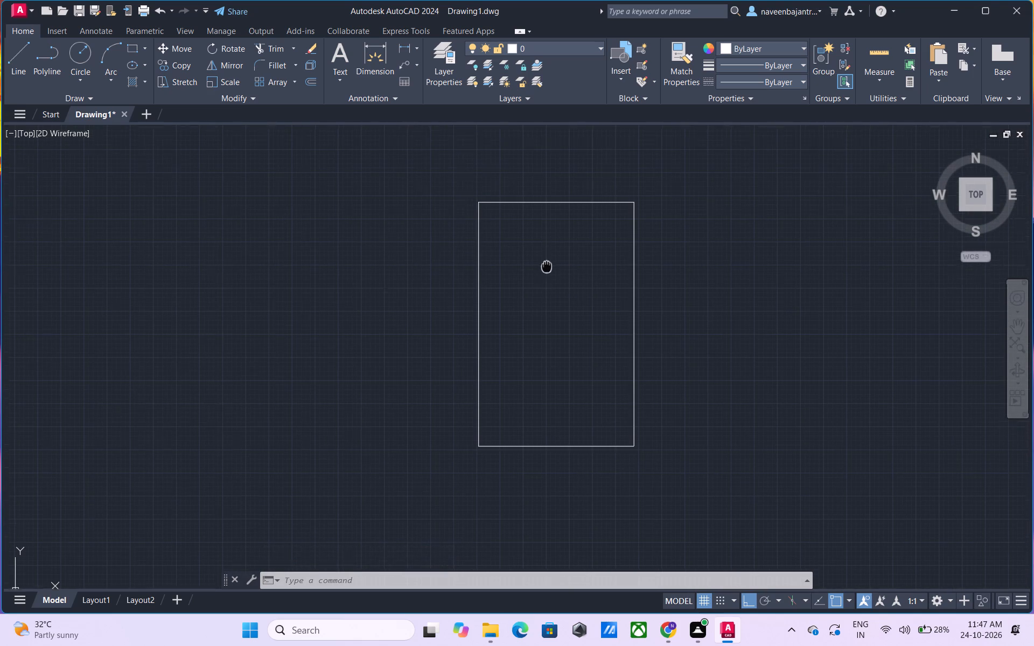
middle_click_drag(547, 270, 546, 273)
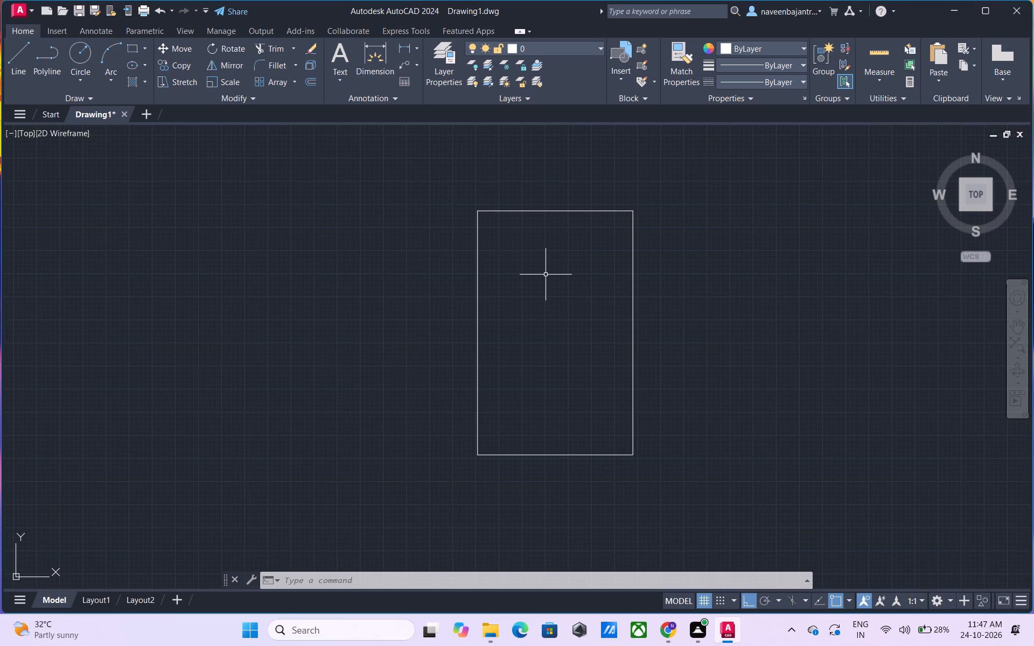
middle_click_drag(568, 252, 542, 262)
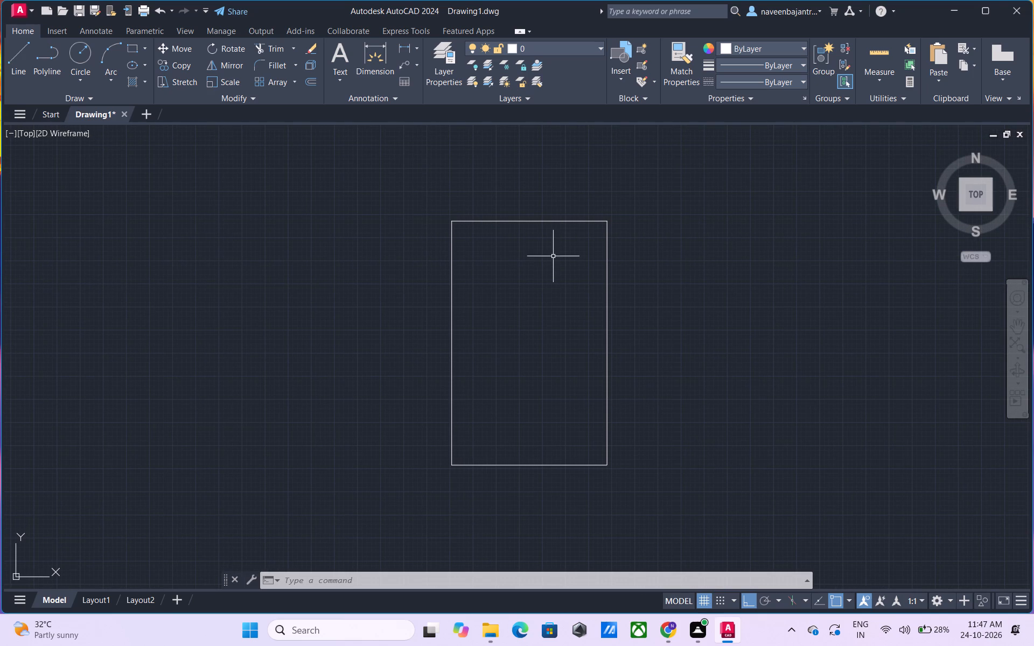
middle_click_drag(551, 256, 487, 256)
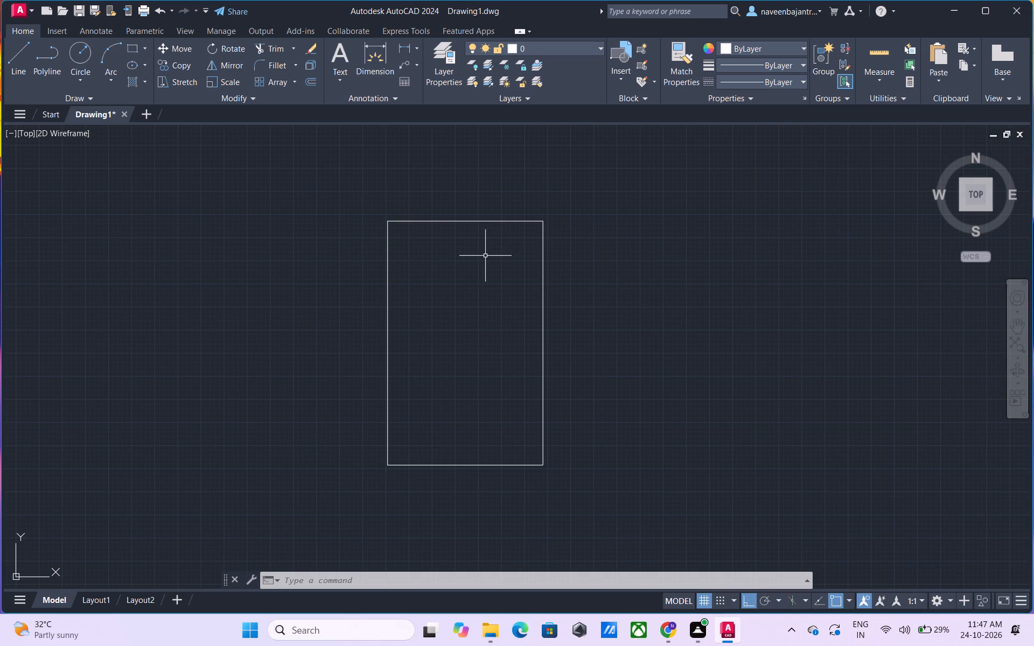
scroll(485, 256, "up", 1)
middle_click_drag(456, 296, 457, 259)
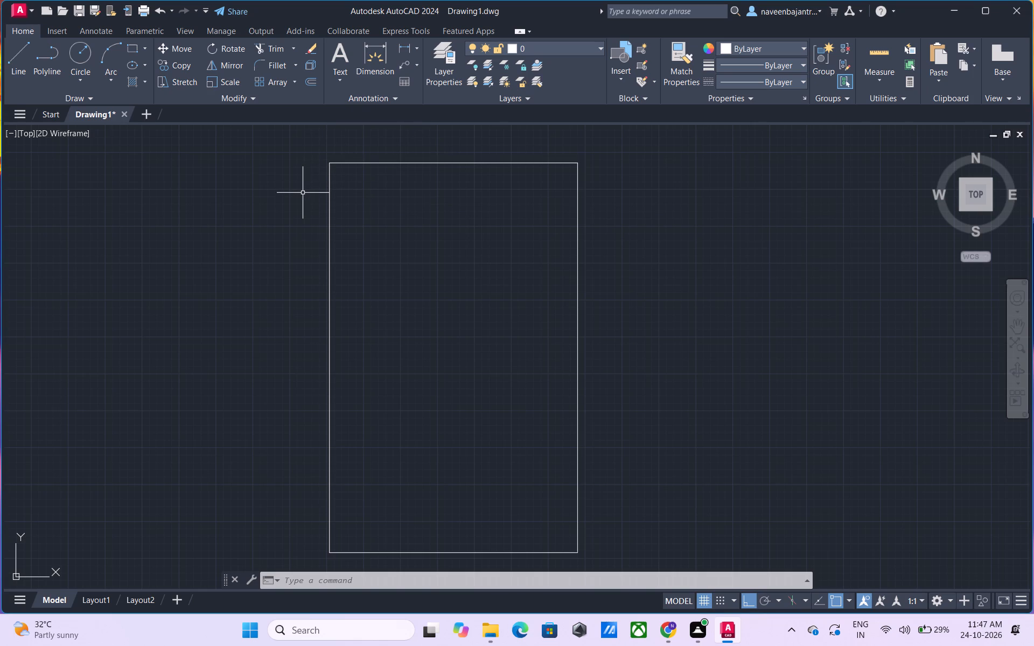
Offset the left, top and right outline lines 9" toward the inside of the rectangle.
key("Escape")
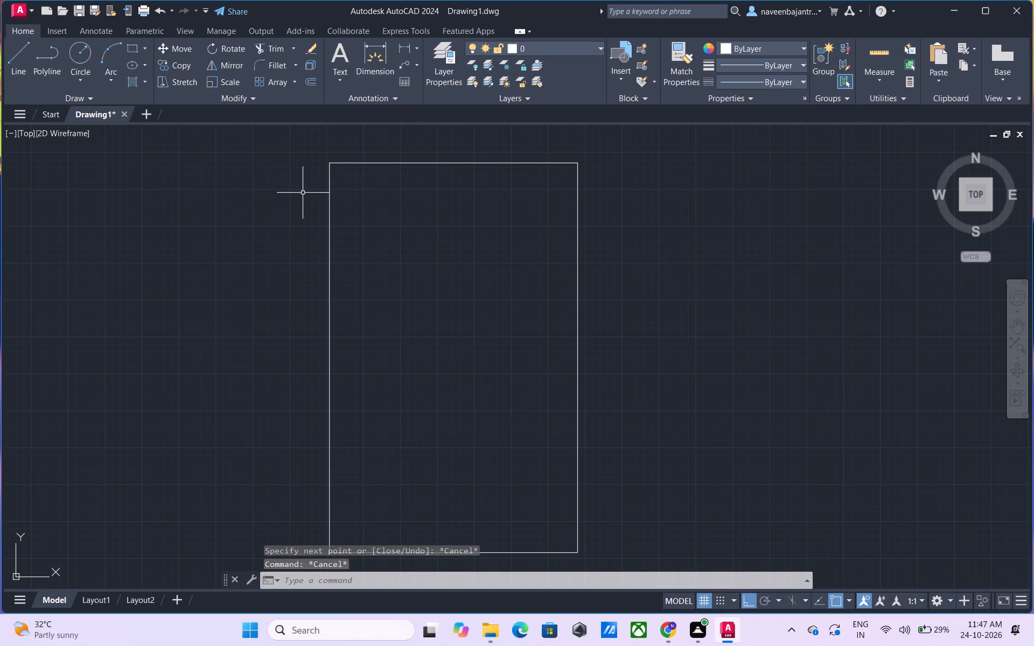
type("o")
key("space")
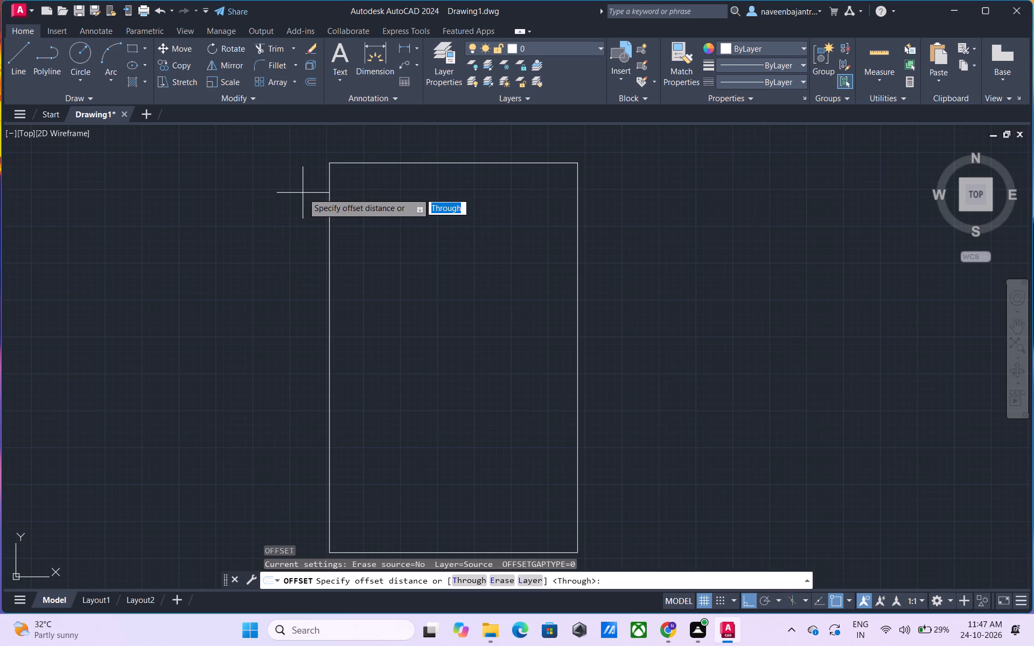
key("9")
key("shift+quotedbl")
key("Return")
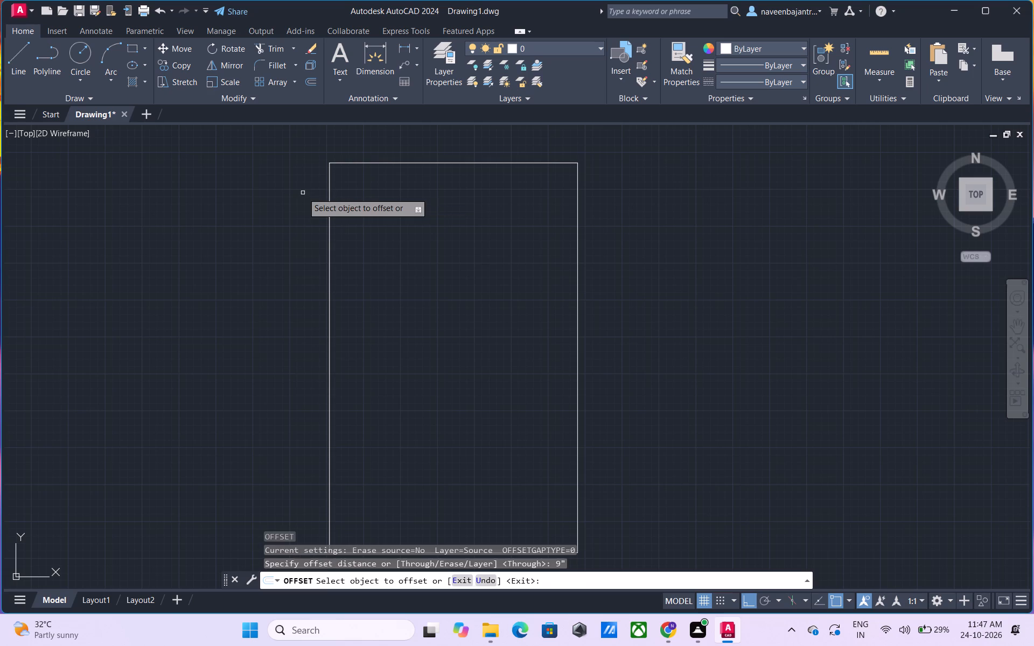
left_click(329, 244)
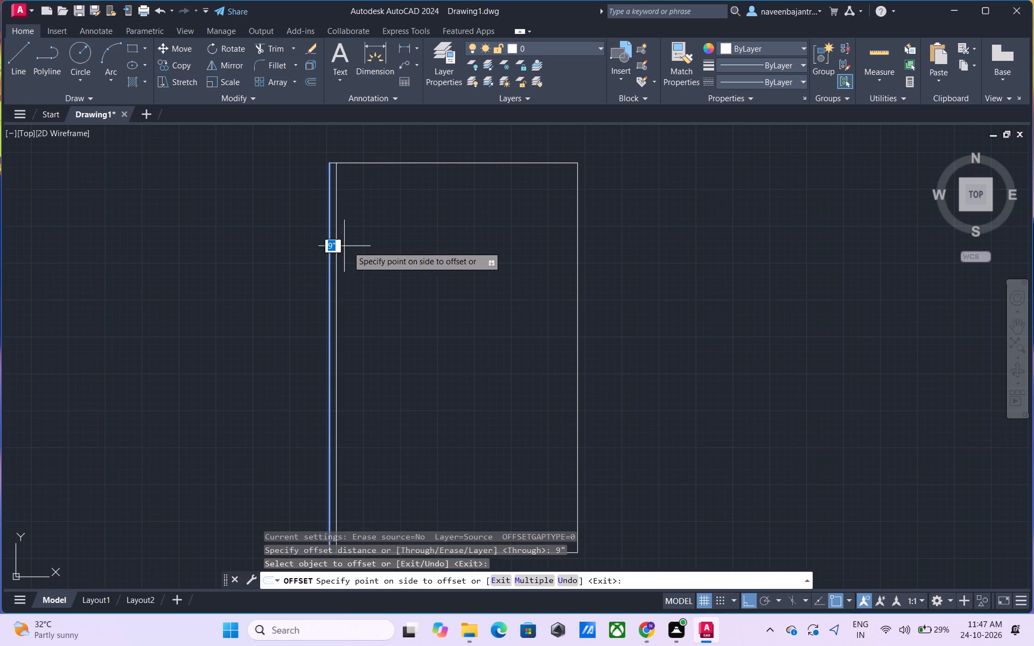
left_click(354, 246)
left_click(397, 163)
left_click(402, 187)
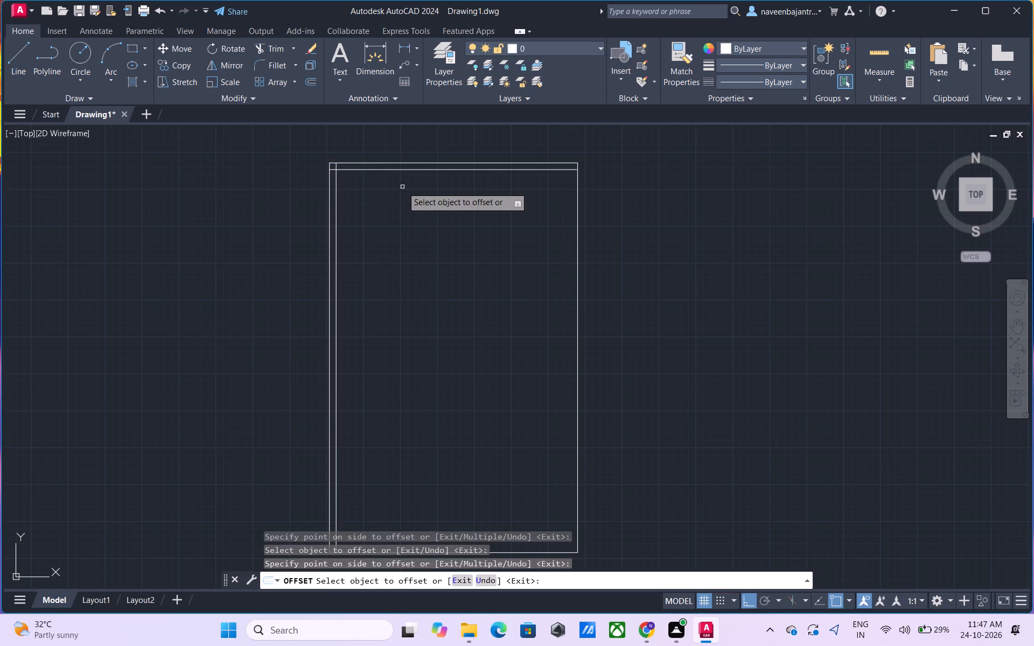
left_click(578, 272)
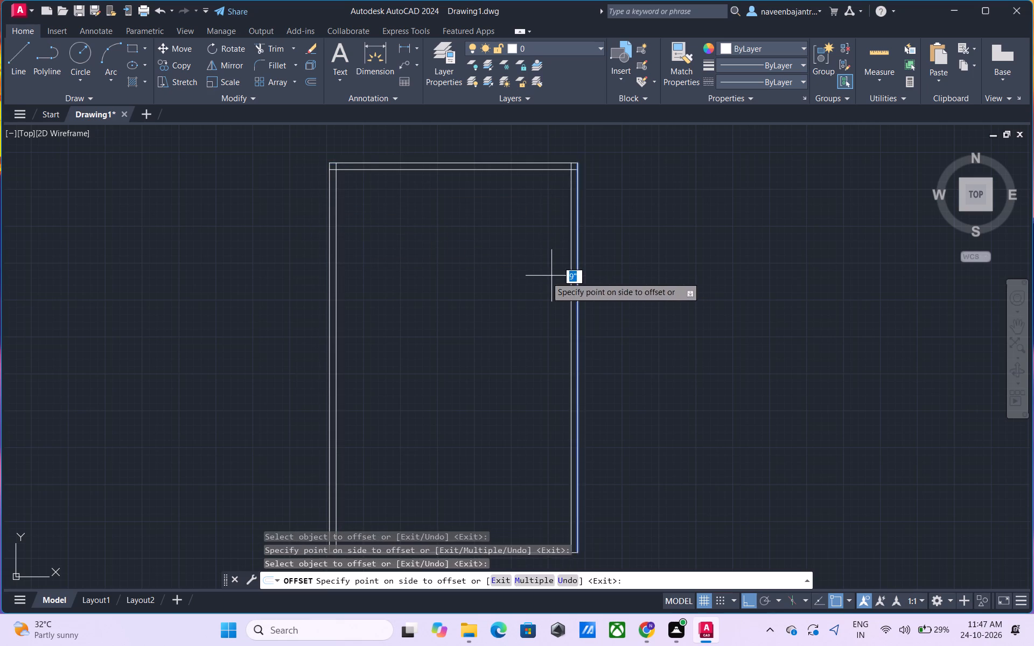
left_click(535, 277)
Offset the bottom outline line 9" inward to complete the inner wall lines.
scroll(538, 377, "down", 1)
scroll(538, 377, "up", 2)
middle_click_drag(535, 381, 521, 326)
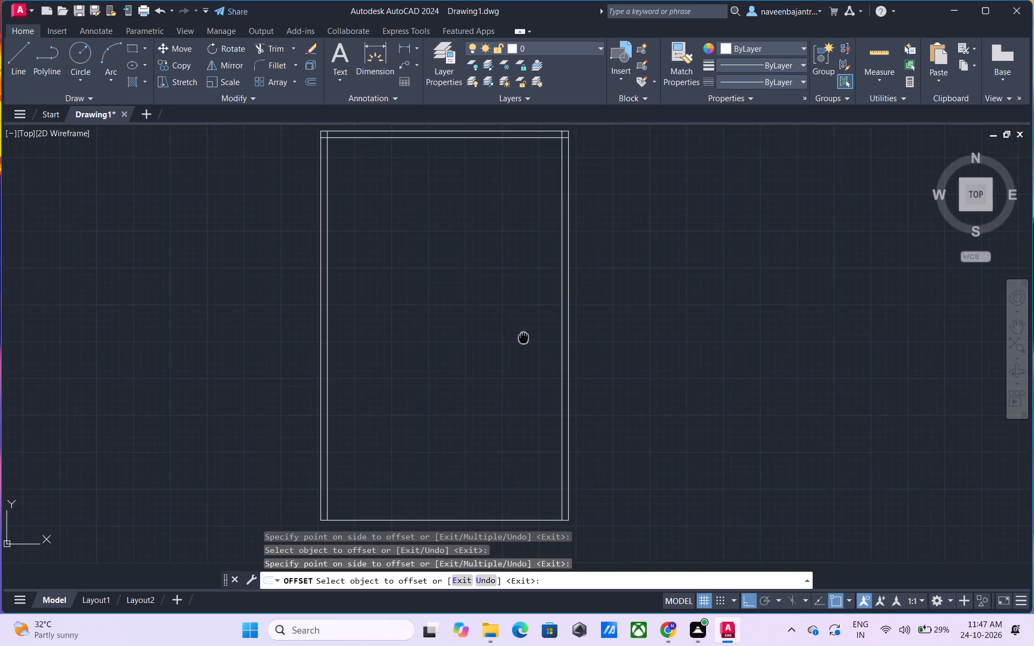
middle_click_drag(521, 326, 519, 314)
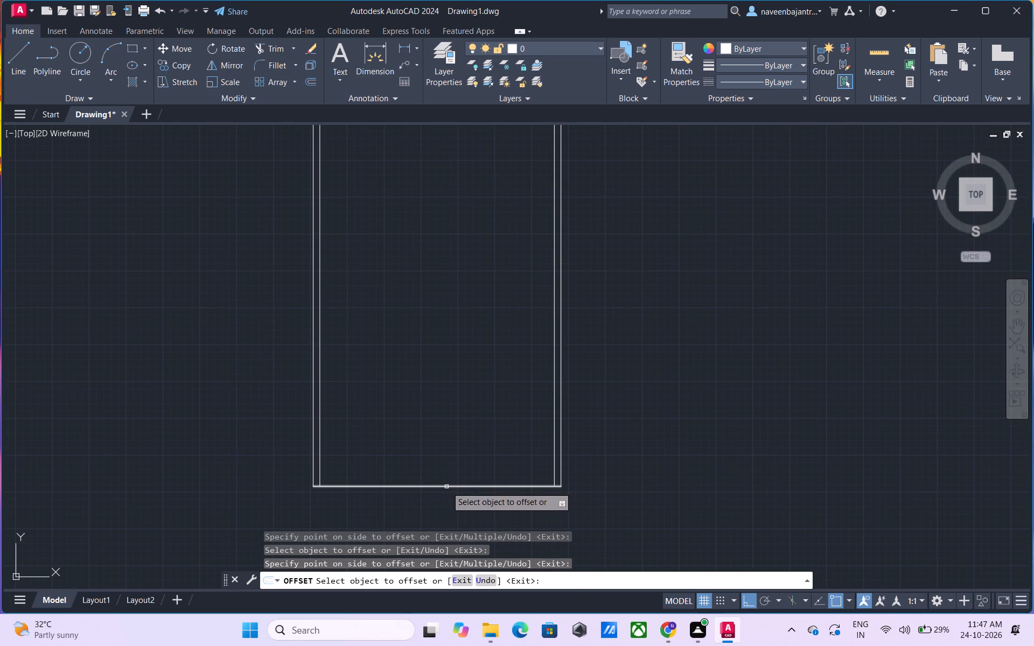
left_click(446, 487)
left_click(451, 463)
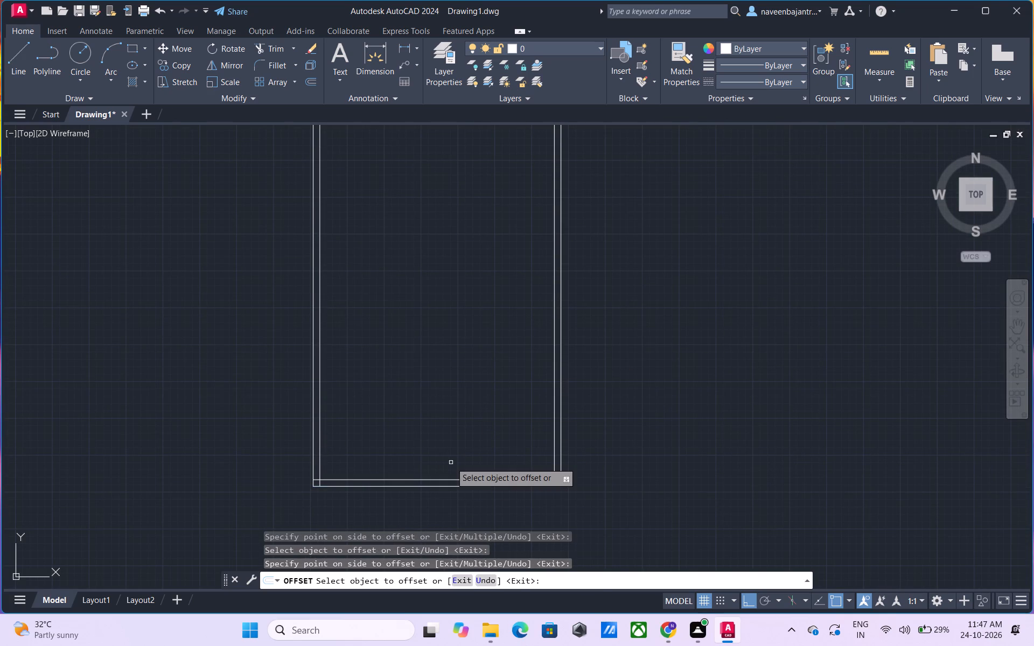
key("Escape")
Trim the overlapping ends of the inner wall lines at the upper right and upper left corners of the plan.
type("tr")
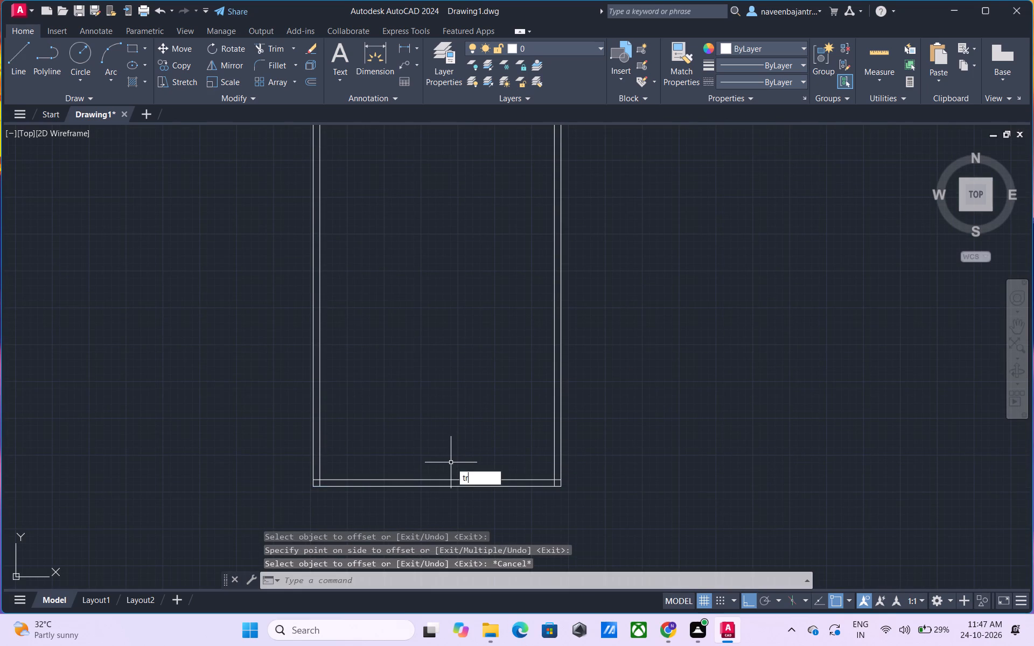
key("space")
scroll(451, 462, "down", 3)
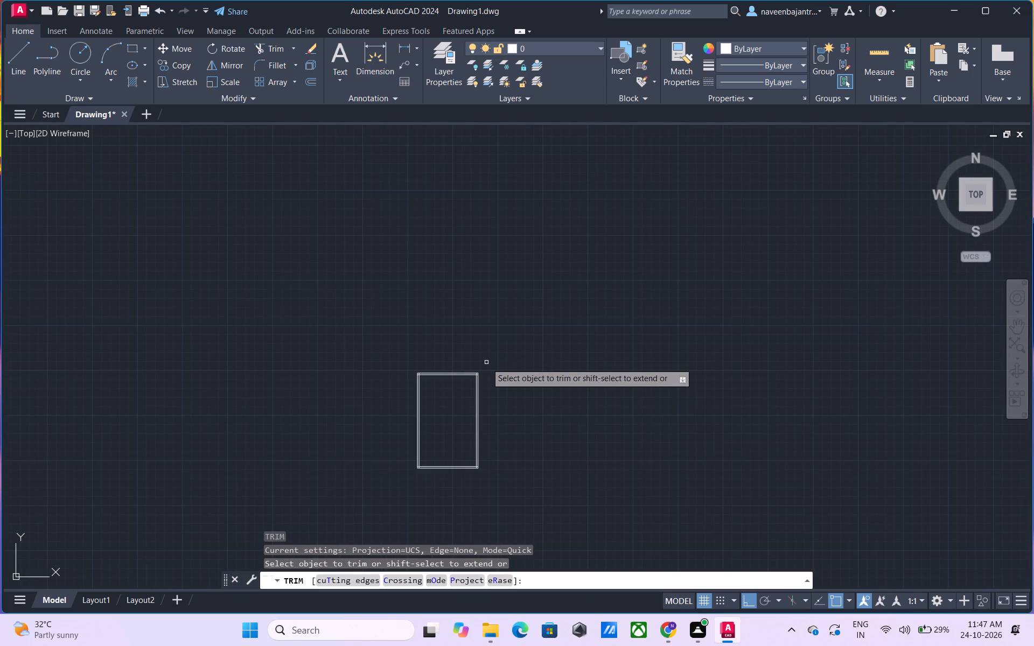
scroll(474, 373, "up", 3)
middle_click_drag(453, 404, 485, 326)
scroll(485, 326, "up", 2)
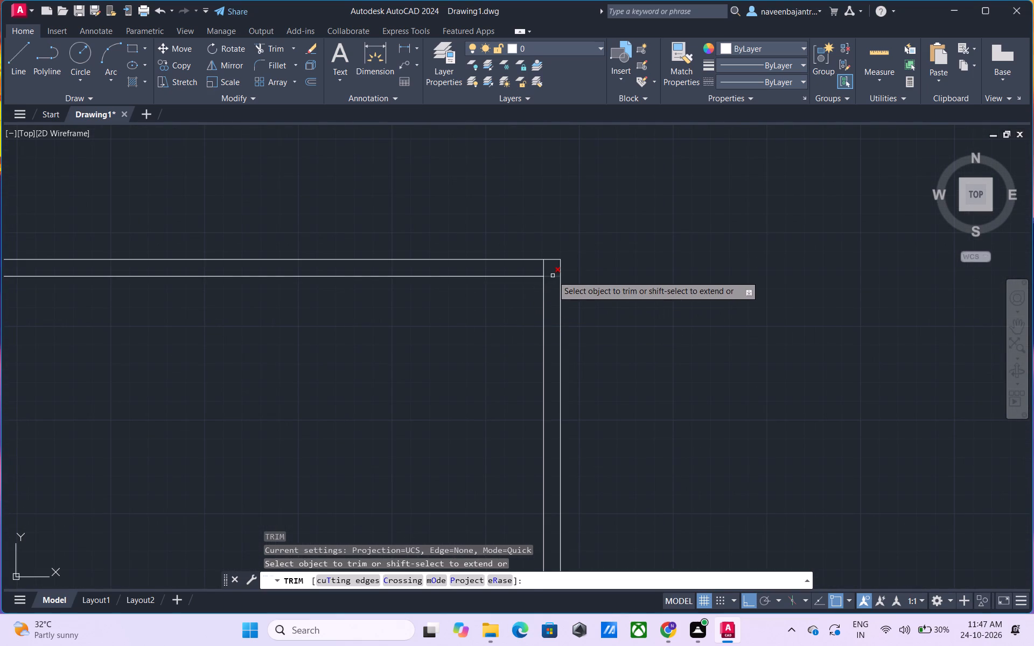
left_click(553, 276)
left_click(543, 269)
scroll(543, 269, "down", 1)
scroll(543, 269, "up", 1)
scroll(408, 291, "down", 1)
middle_click_drag(129, 307, 430, 280)
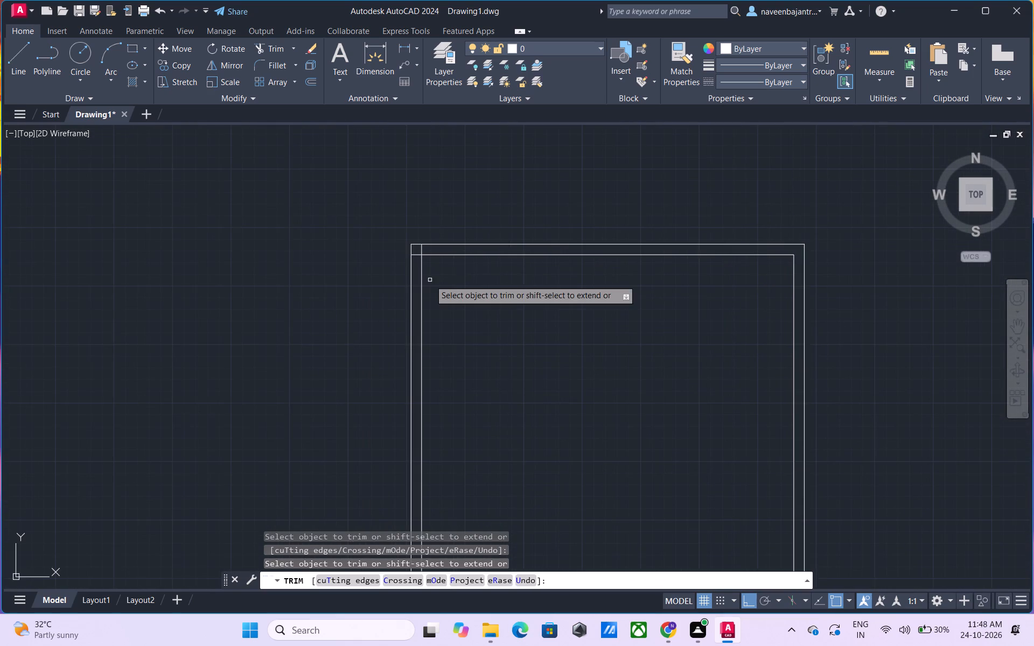
scroll(421, 266, "up", 1)
left_click(409, 248)
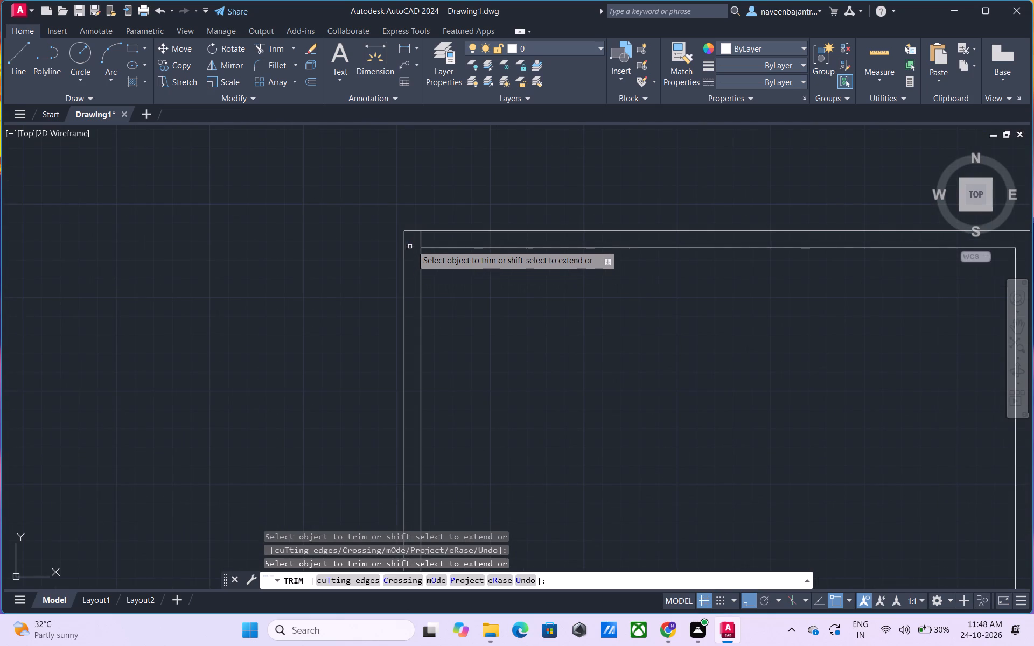
left_click(422, 238)
Trim the overlapping ends of the inner wall lines at the lower right and lower left corners of the plan.
scroll(422, 238, "down", 3)
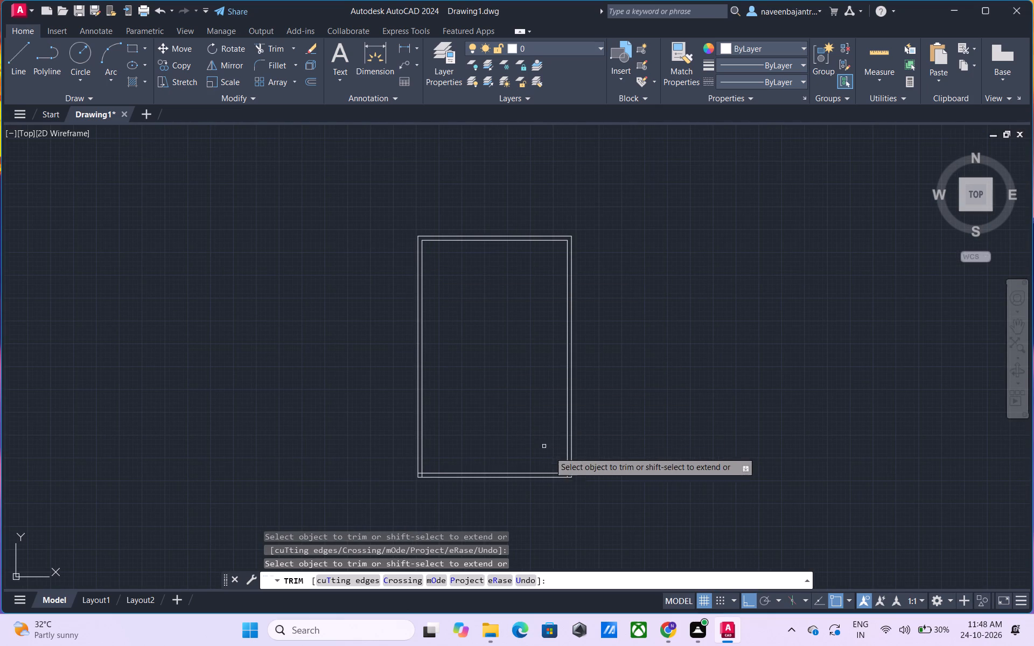
scroll(566, 474, "up", 3)
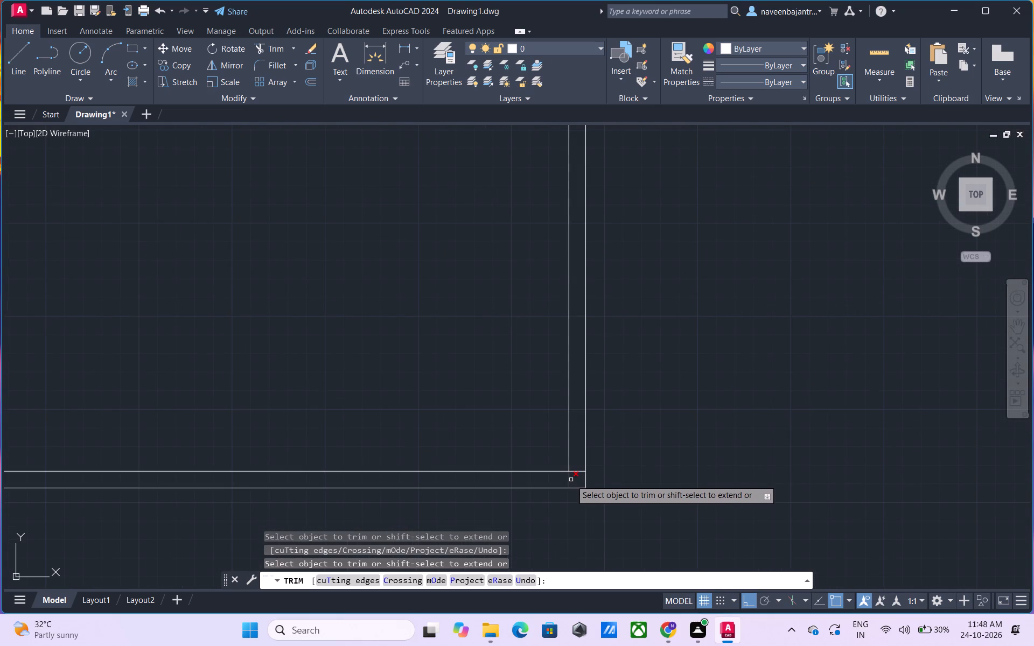
left_click(571, 480)
left_click(575, 473)
scroll(575, 473, "down", 2)
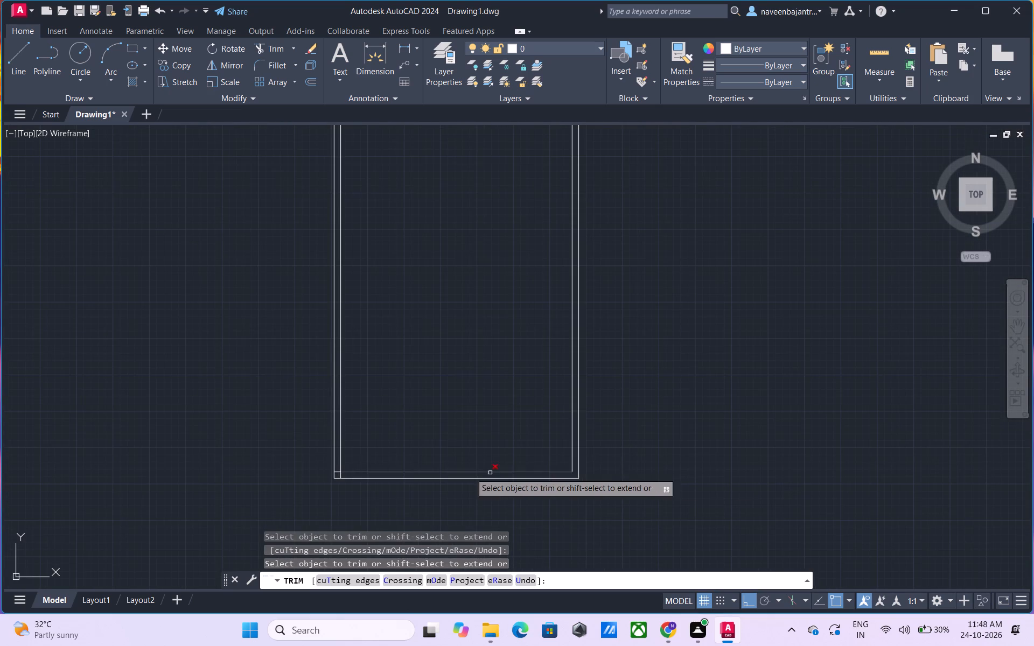
scroll(337, 474, "up", 2)
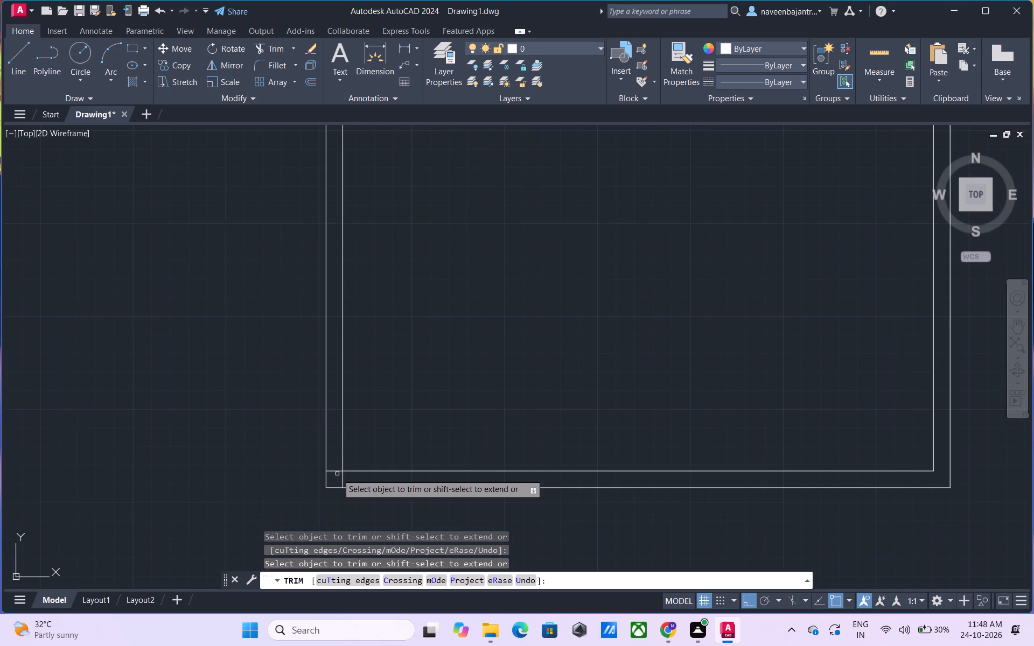
left_click(336, 471)
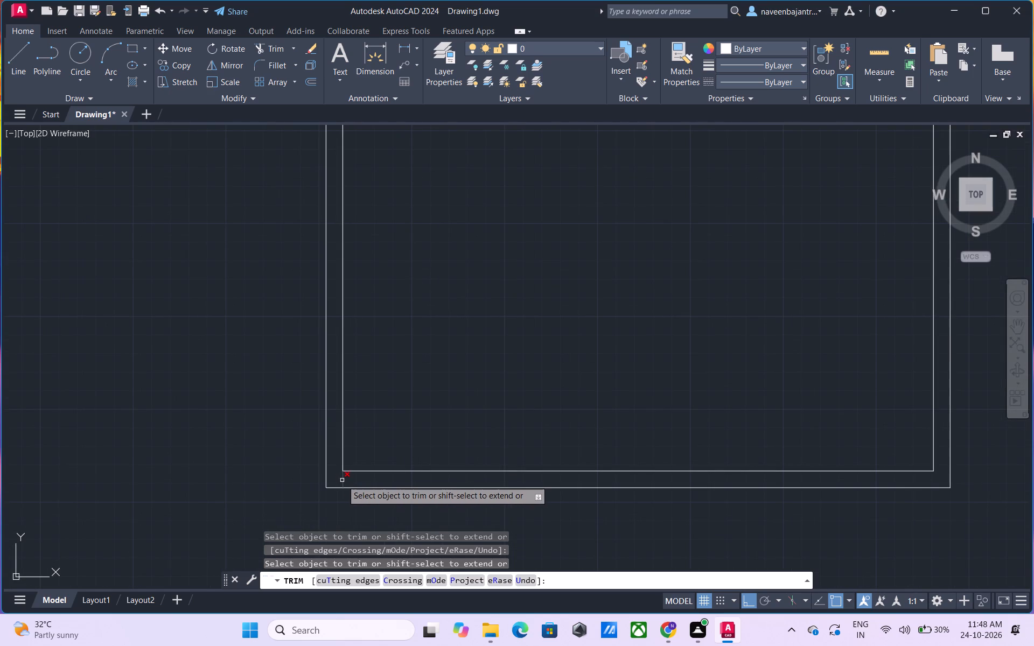
left_click(342, 480)
scroll(342, 480, "down", 3)
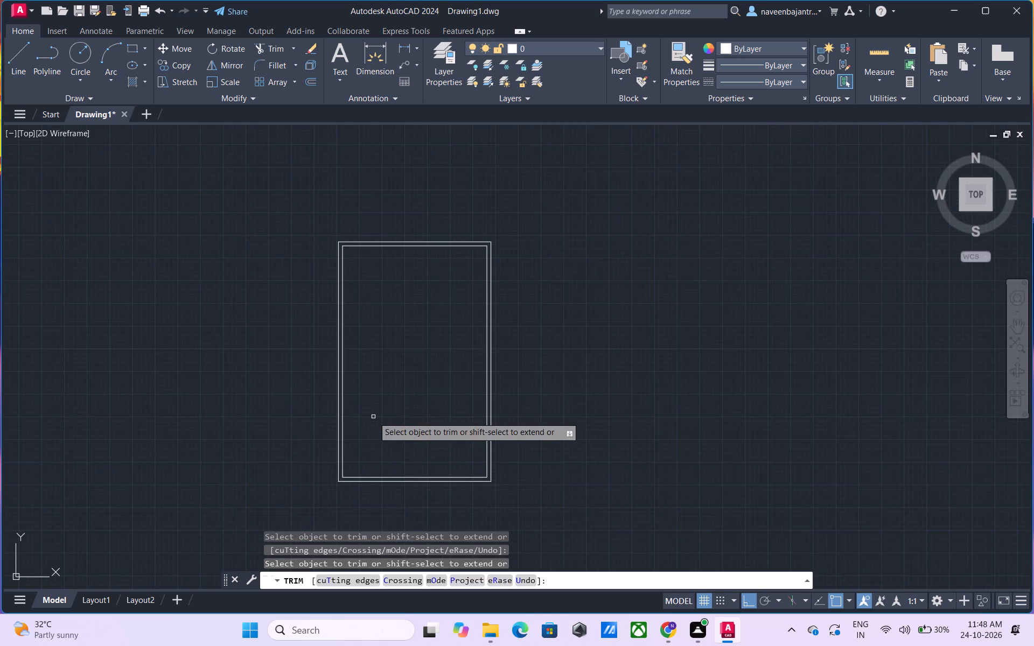
middle_click_drag(373, 417, 393, 417)
key("Escape")
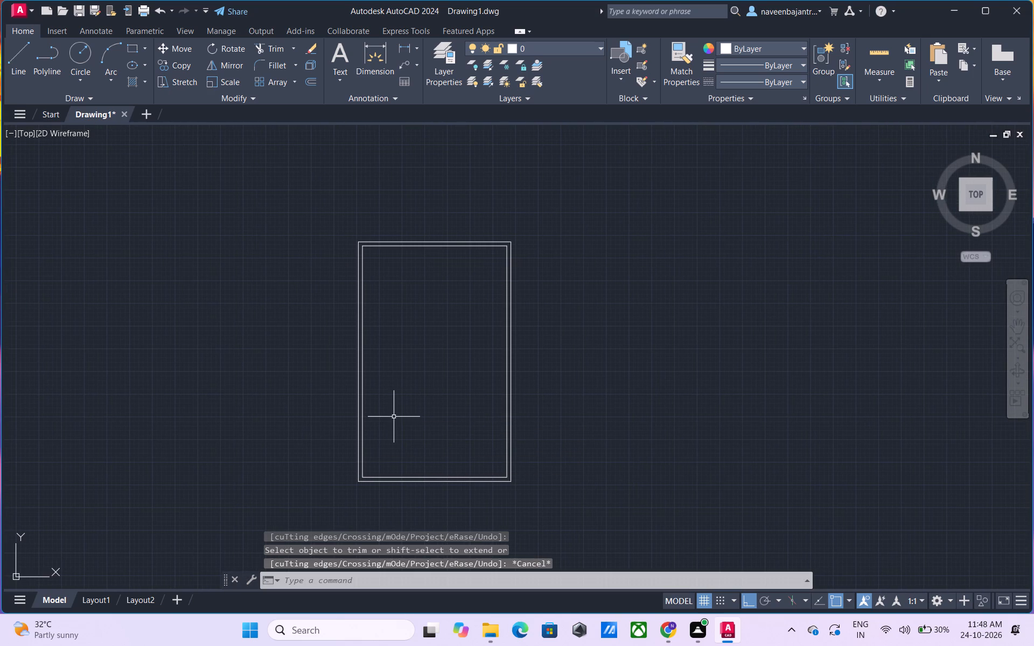
key("Escape")
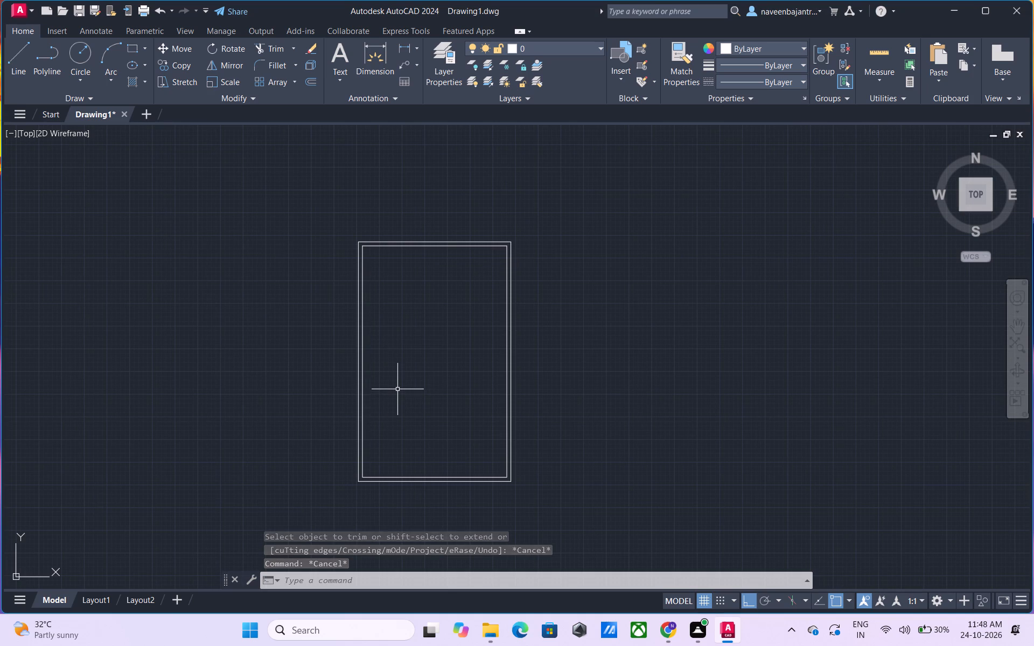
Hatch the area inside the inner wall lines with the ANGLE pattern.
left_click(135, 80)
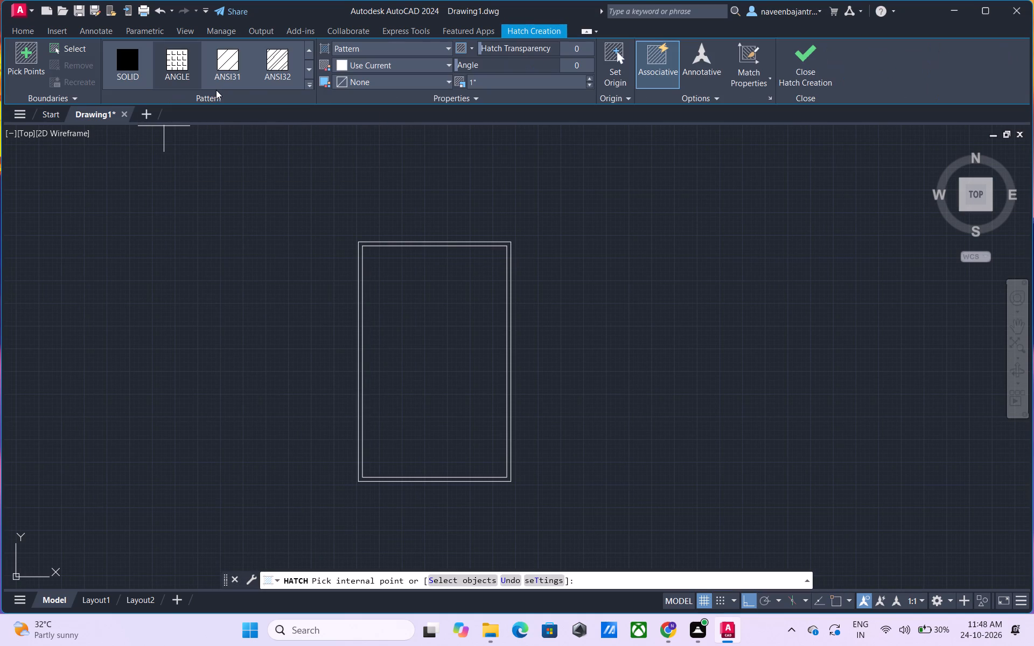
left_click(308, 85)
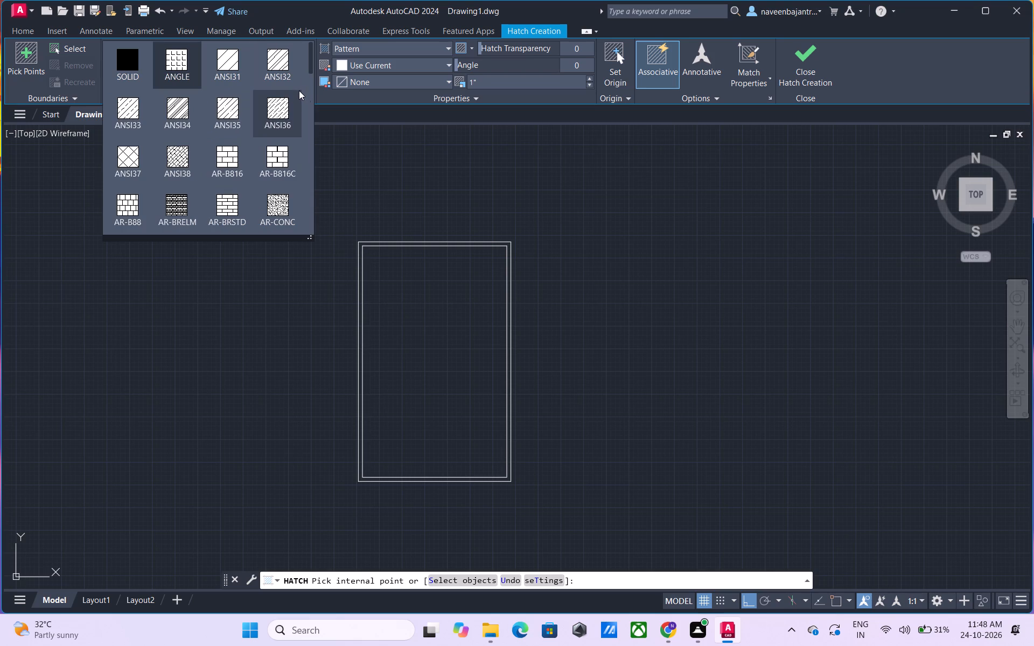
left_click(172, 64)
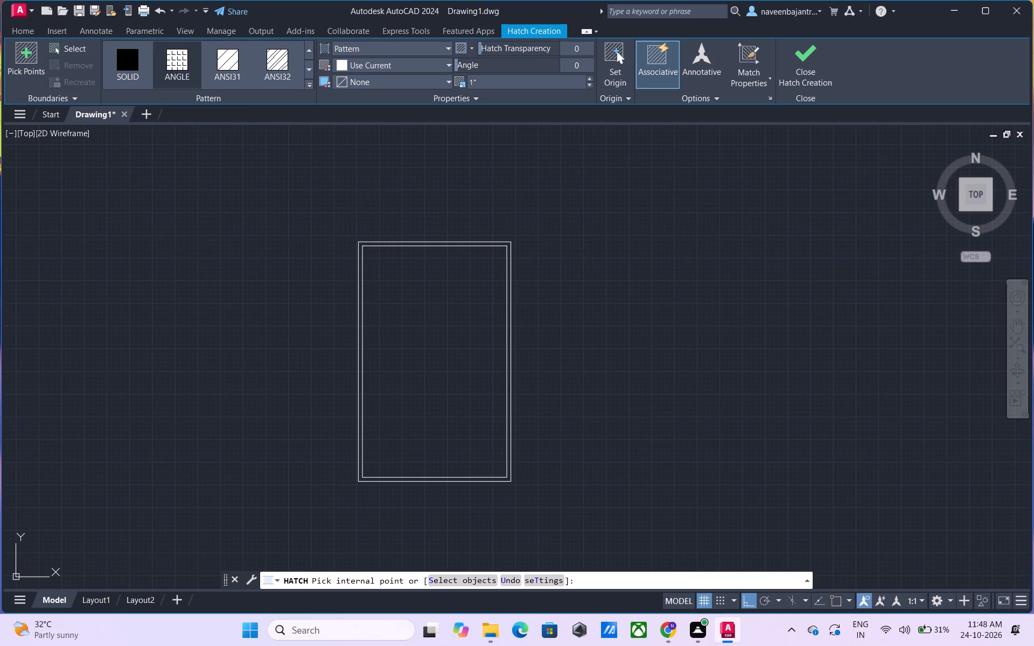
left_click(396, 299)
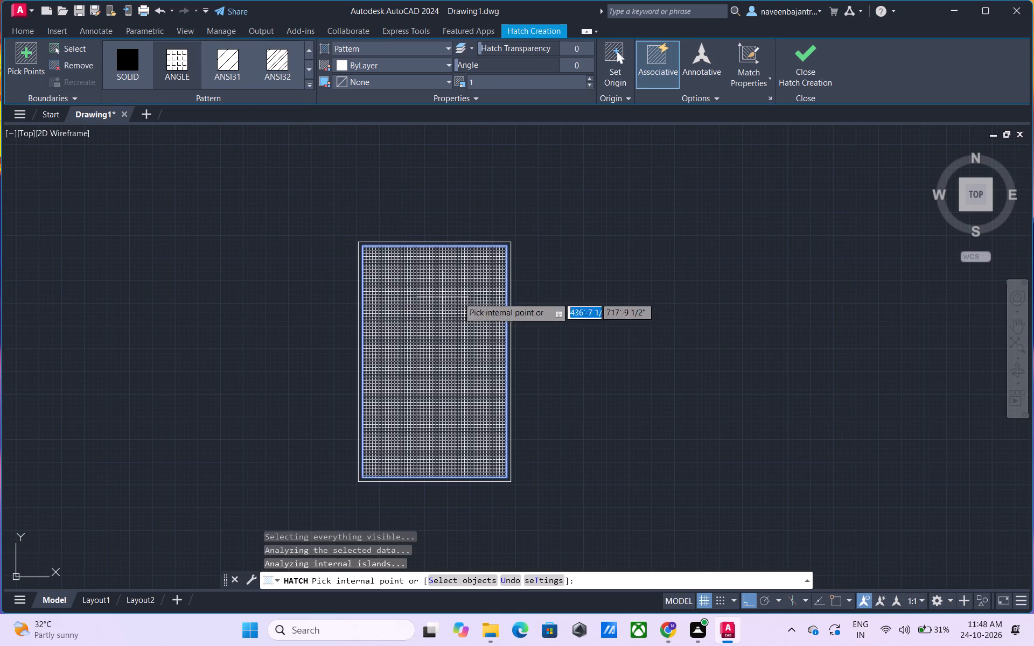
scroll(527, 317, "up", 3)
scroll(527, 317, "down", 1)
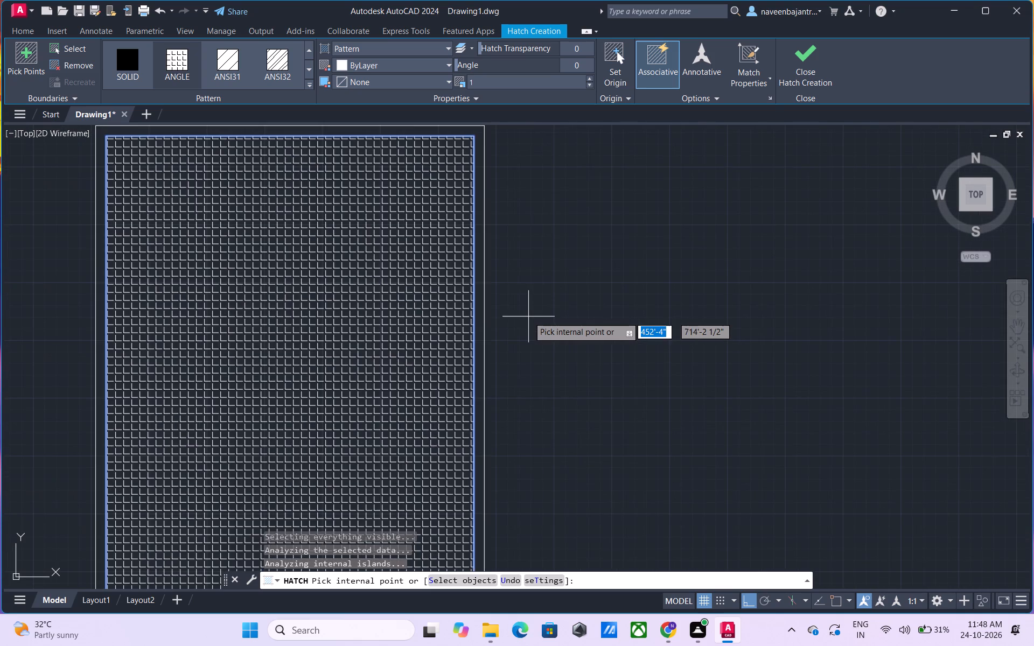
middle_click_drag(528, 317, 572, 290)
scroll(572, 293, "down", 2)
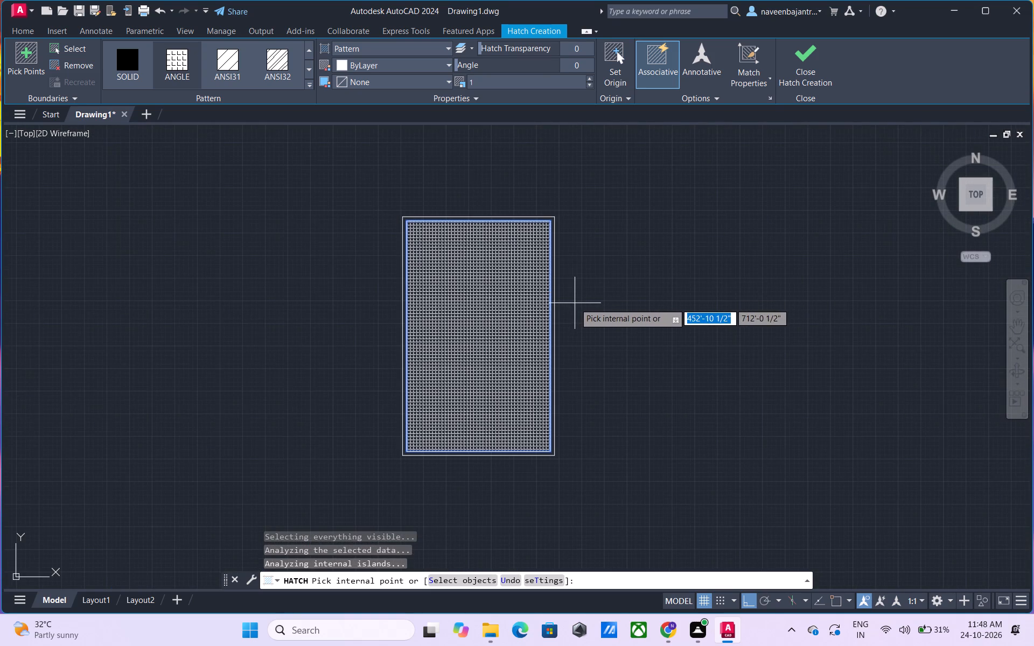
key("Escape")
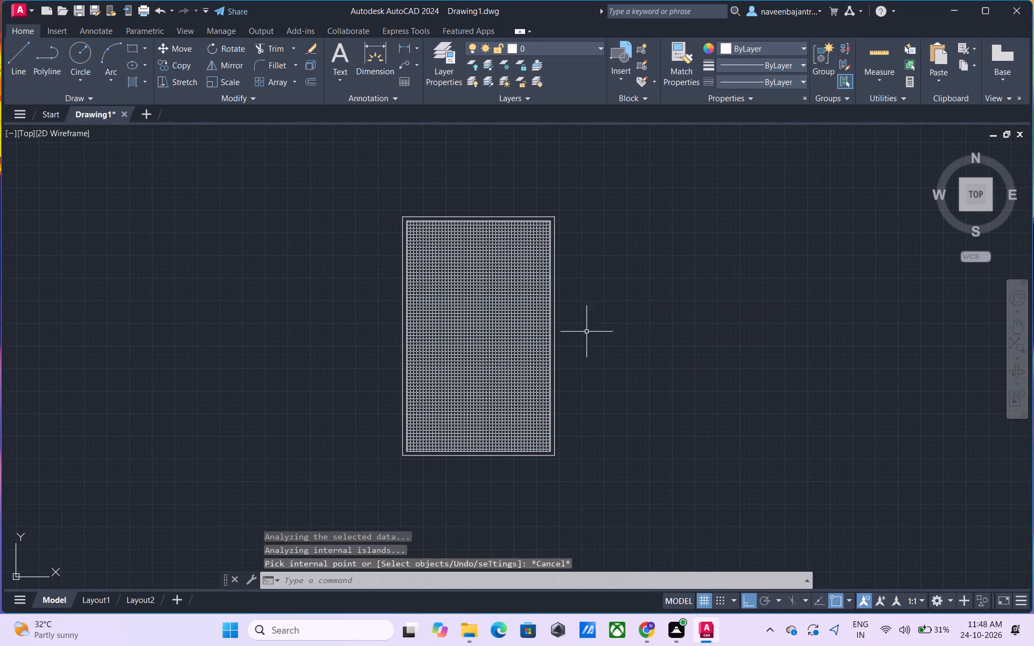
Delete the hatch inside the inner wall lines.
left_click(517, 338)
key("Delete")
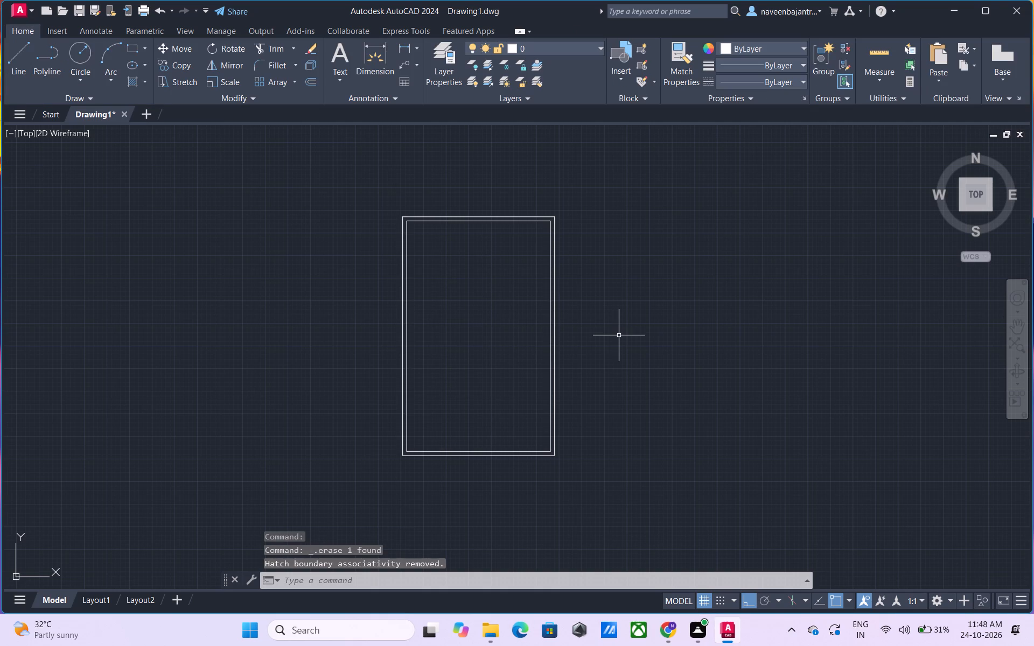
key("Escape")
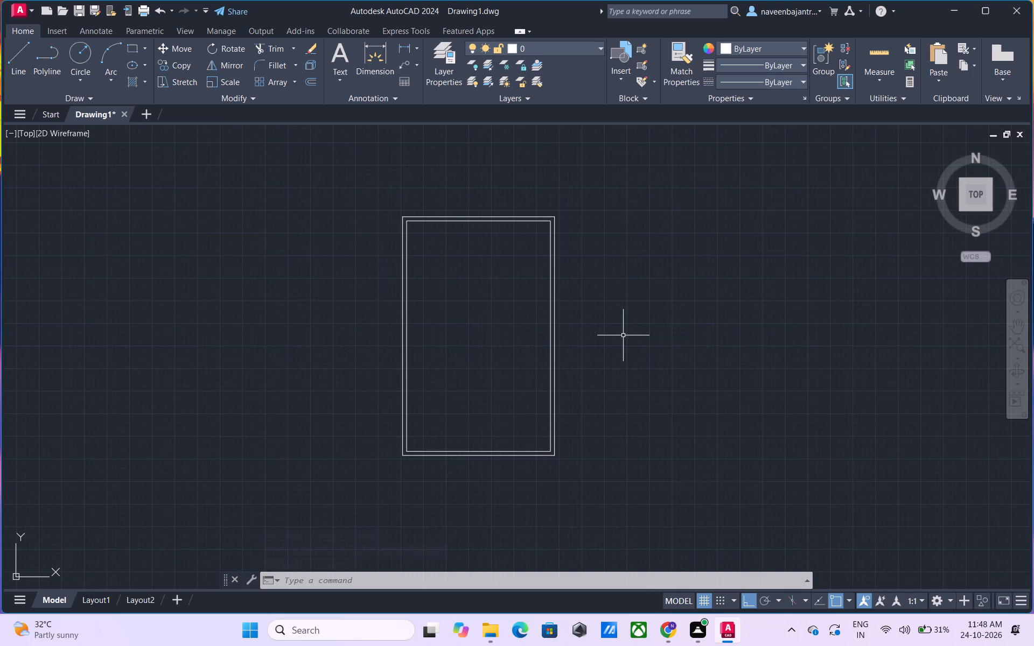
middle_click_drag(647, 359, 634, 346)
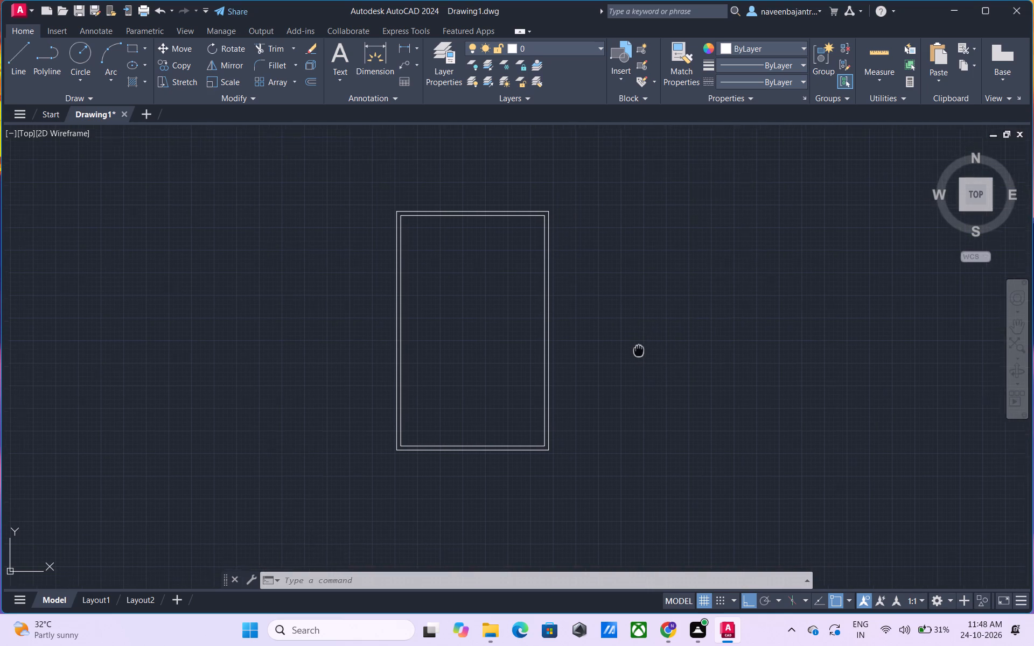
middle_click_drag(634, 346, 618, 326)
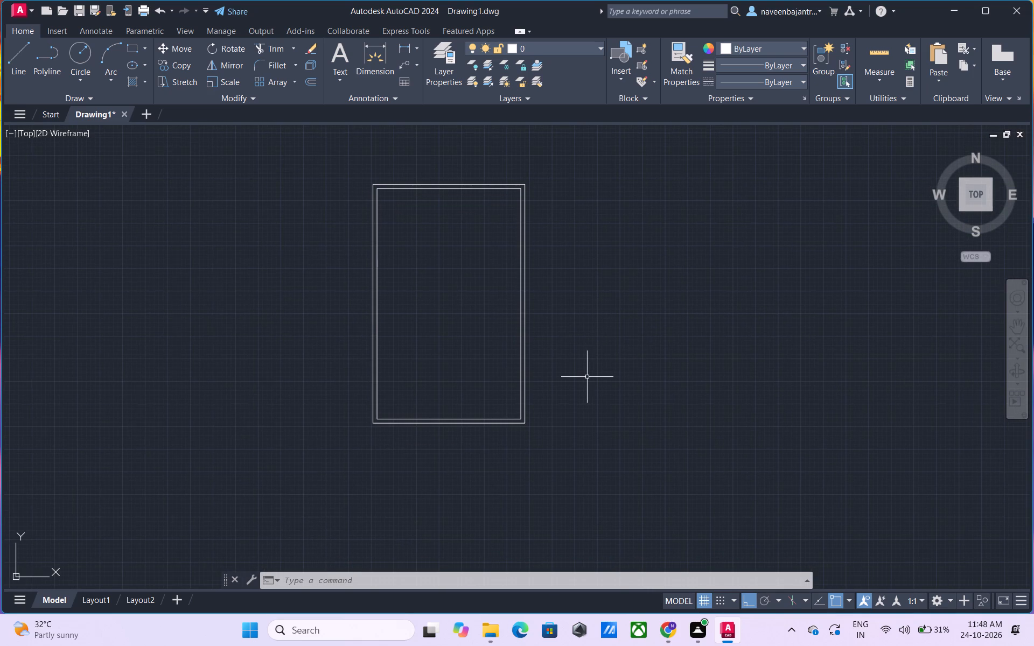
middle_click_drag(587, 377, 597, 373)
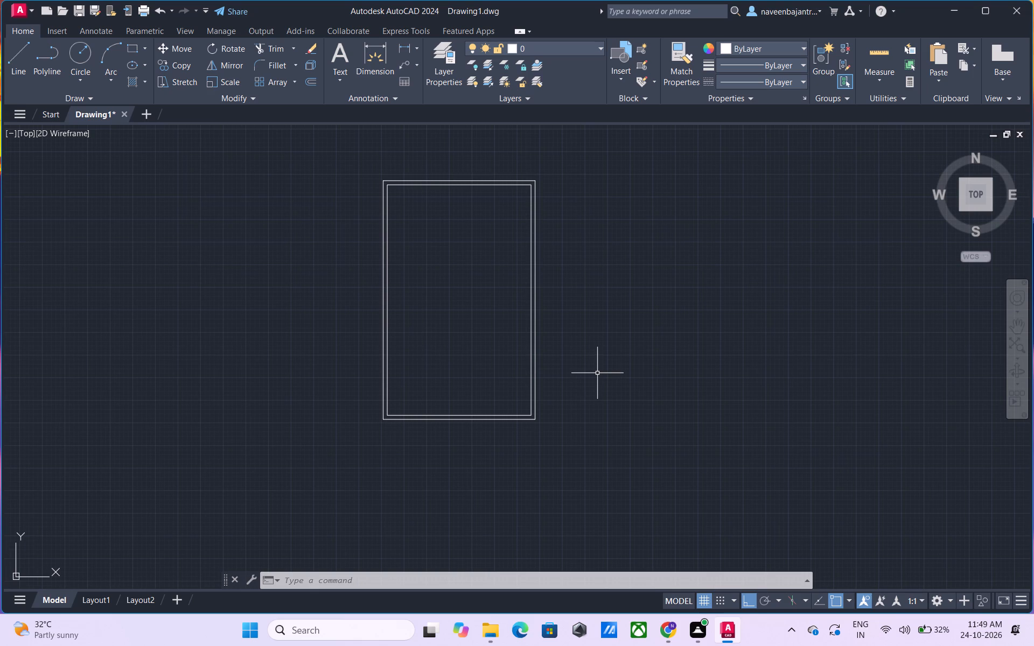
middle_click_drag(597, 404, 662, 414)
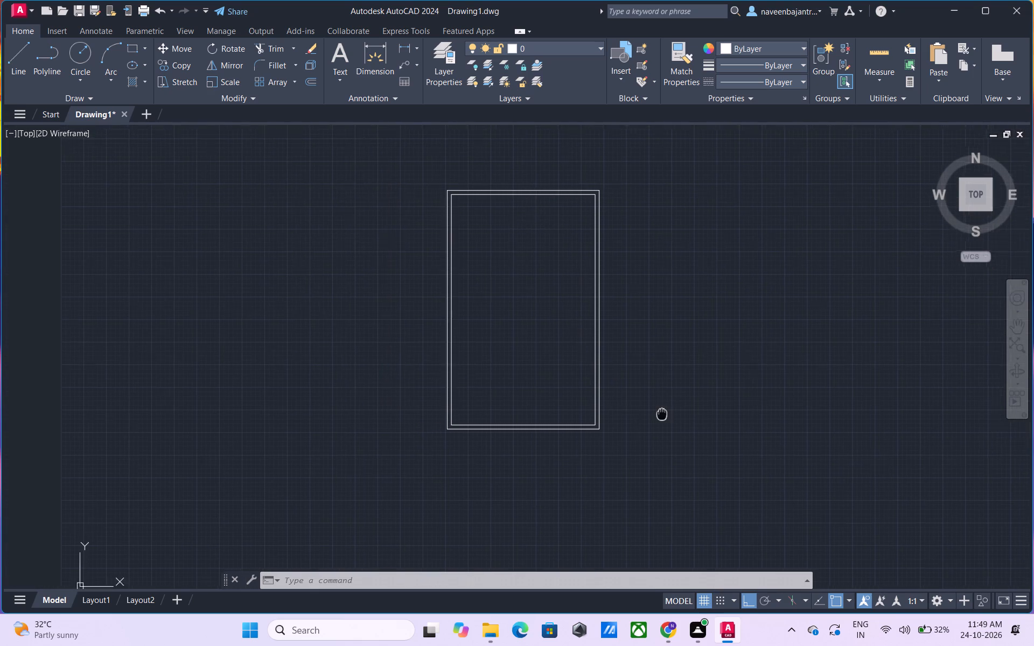
Offset the plan's lower inner wall line 7' upward into the interior.
middle_click_drag(662, 414, 665, 415)
scroll(550, 446, "up", 1)
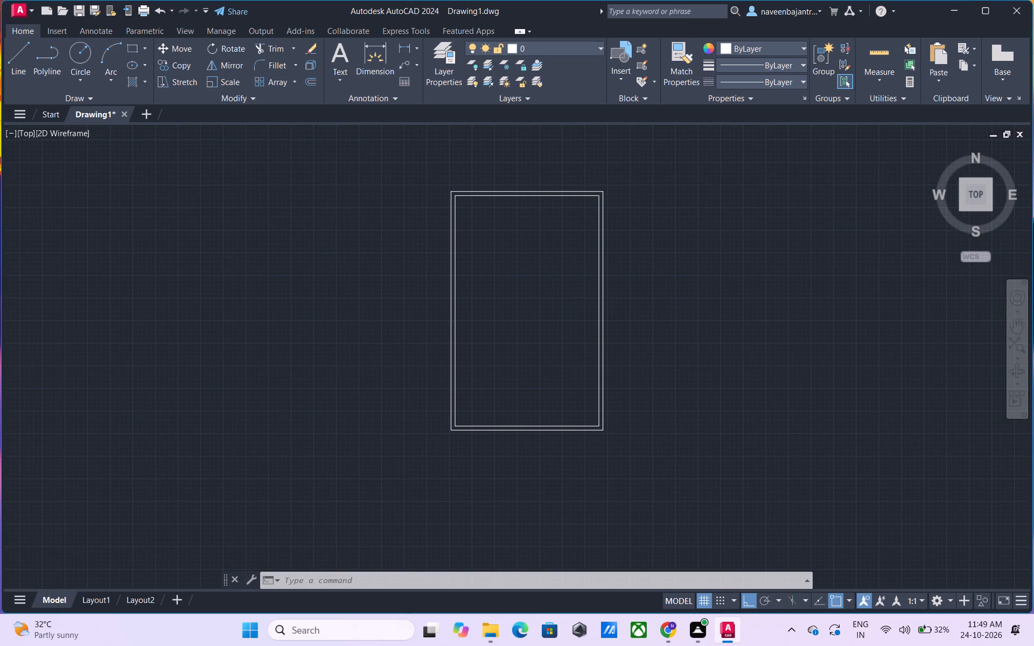
scroll(550, 446, "down", 1)
key("Escape")
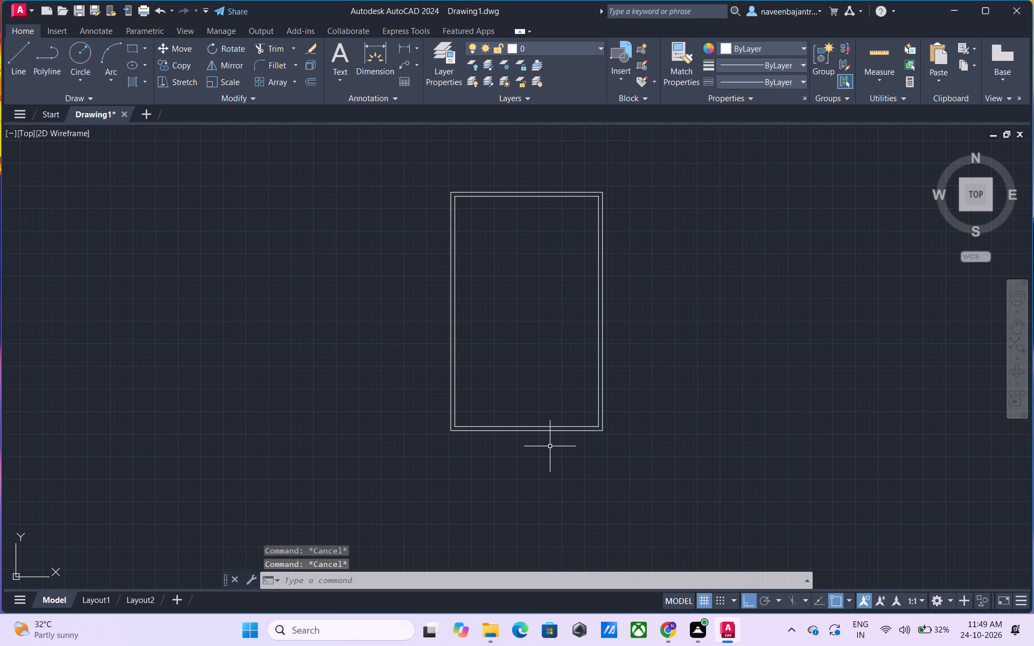
type("o")
key("space")
type("7'")
key("Return")
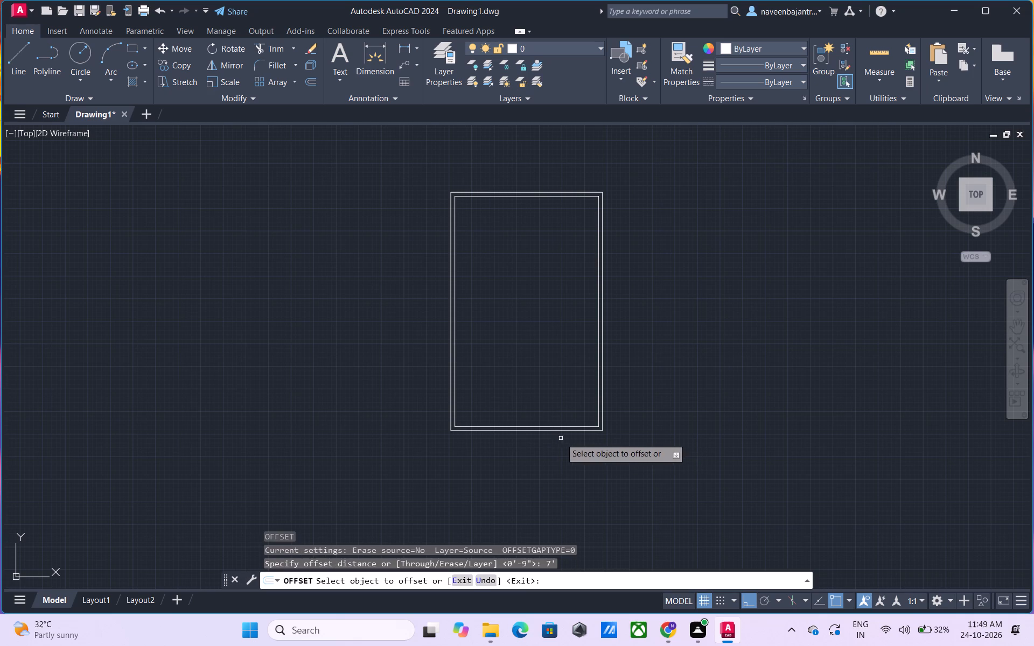
left_click(569, 427)
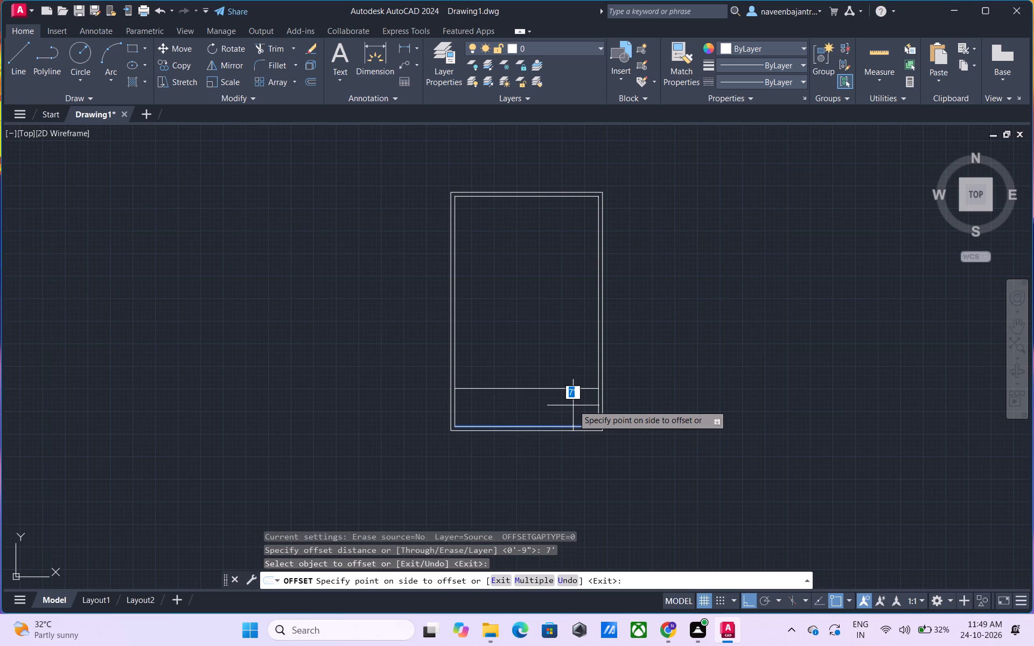
left_click(573, 405)
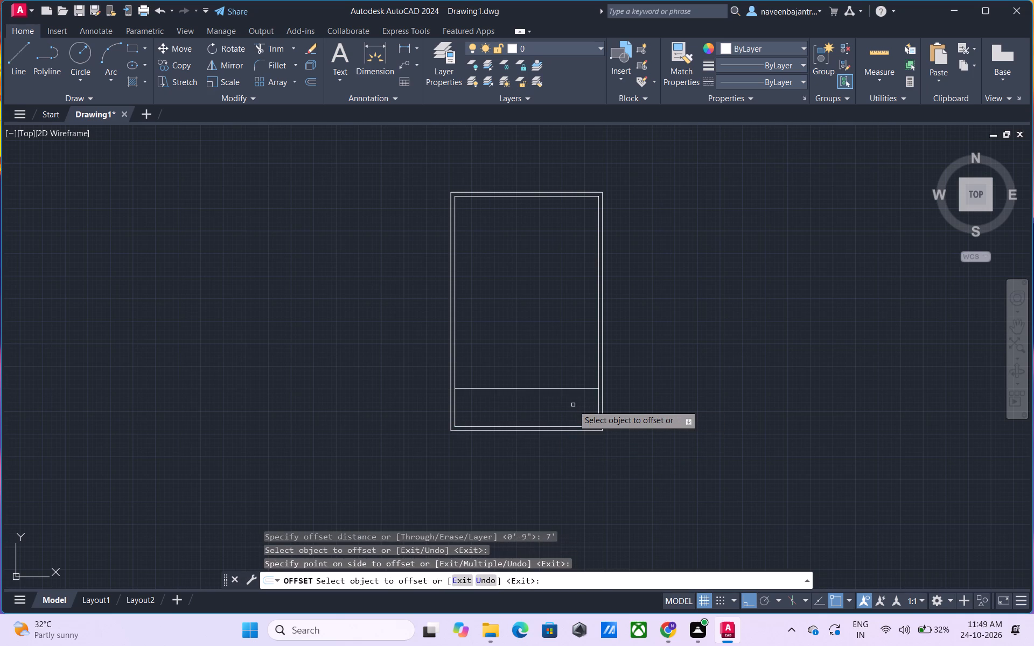
key("Escape")
Offset the new horizontal partition line 6" upward to give the partition its thickness.
type("o 6")
key("shift+quotedbl")
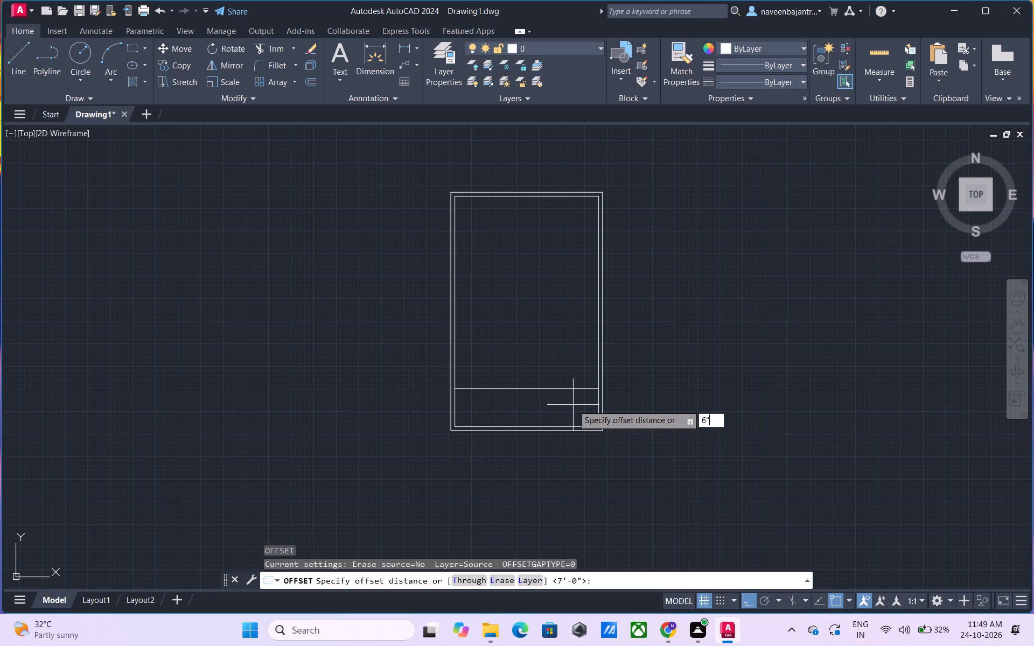
key("Return")
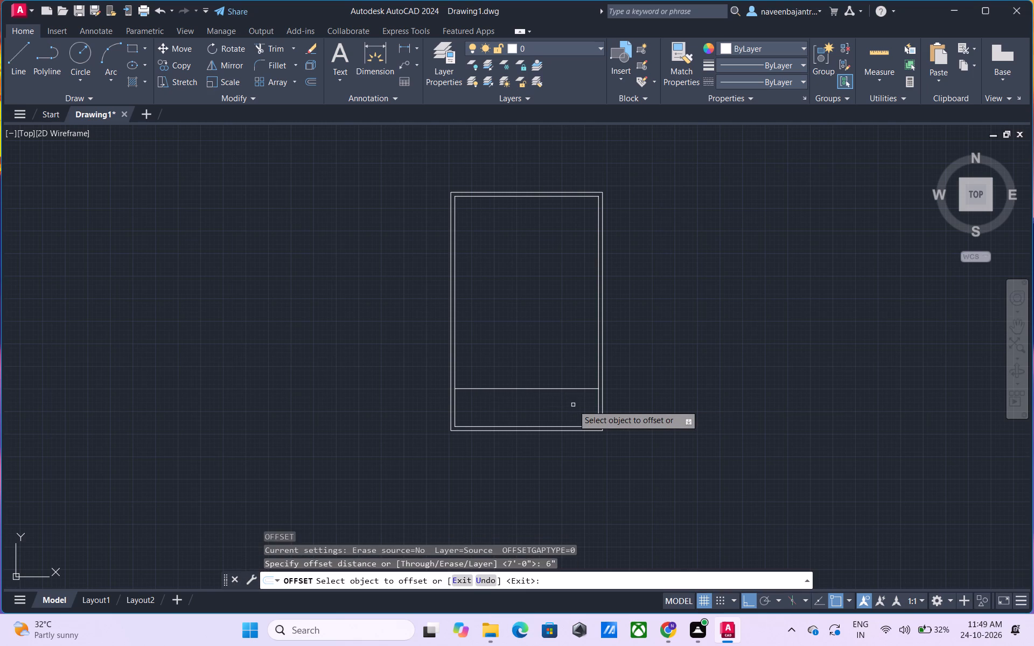
left_click(573, 388)
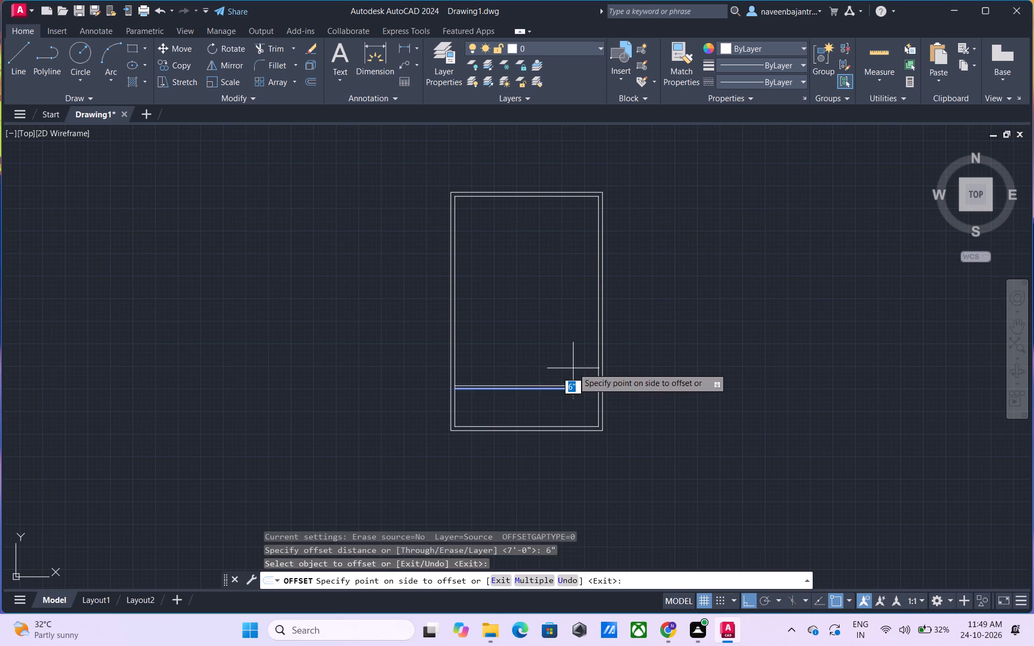
left_click(573, 368)
scroll(581, 410, "up", 3)
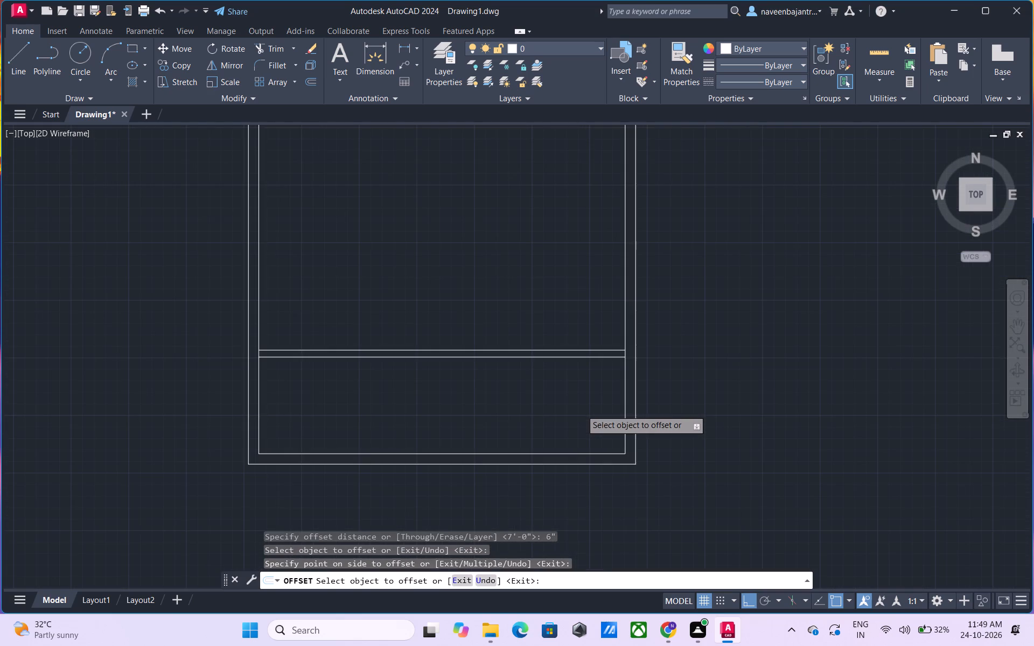
key("Escape")
Trim the right inner wall line between the two horizontal partition lines.
type("tr")
key("space")
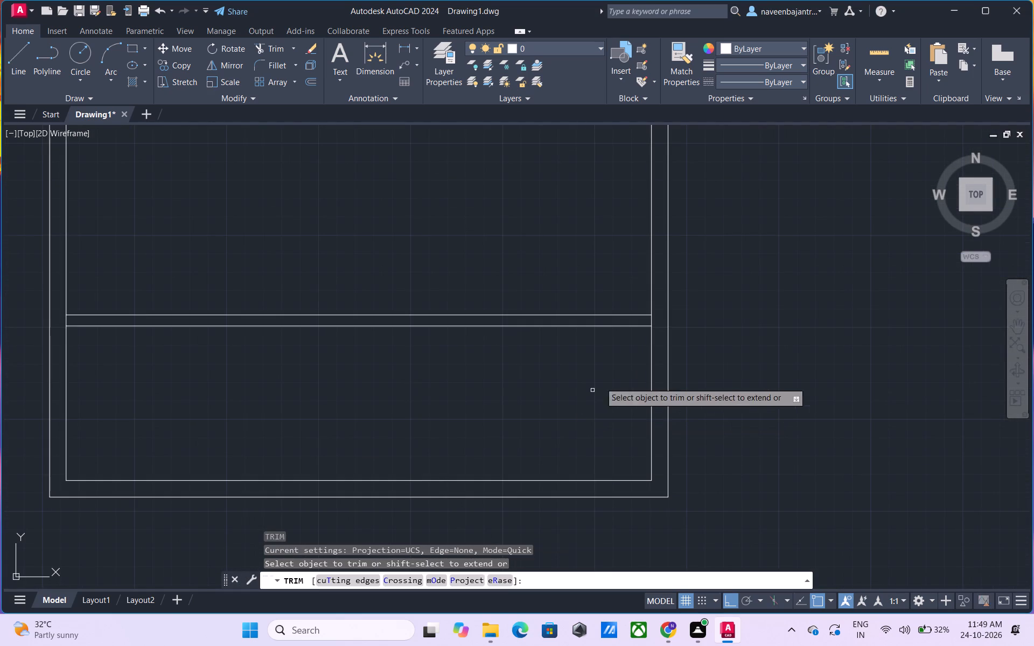
left_click(651, 320)
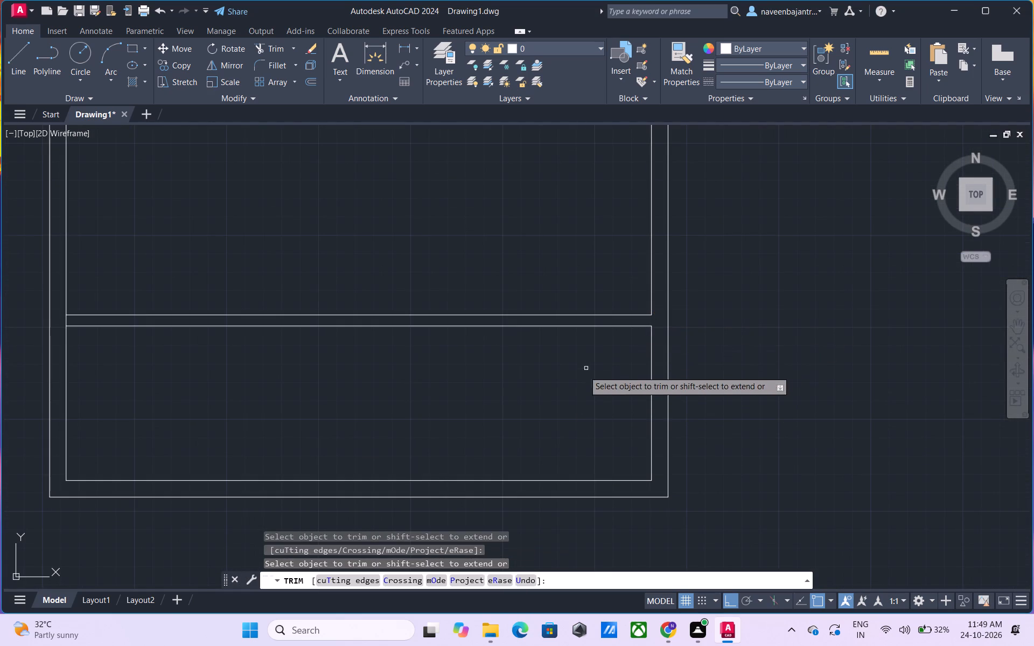
key("Escape")
Offset the right inner wall line below the horizontal partition 14'1.5" to the left.
scroll(578, 378, "down", 2)
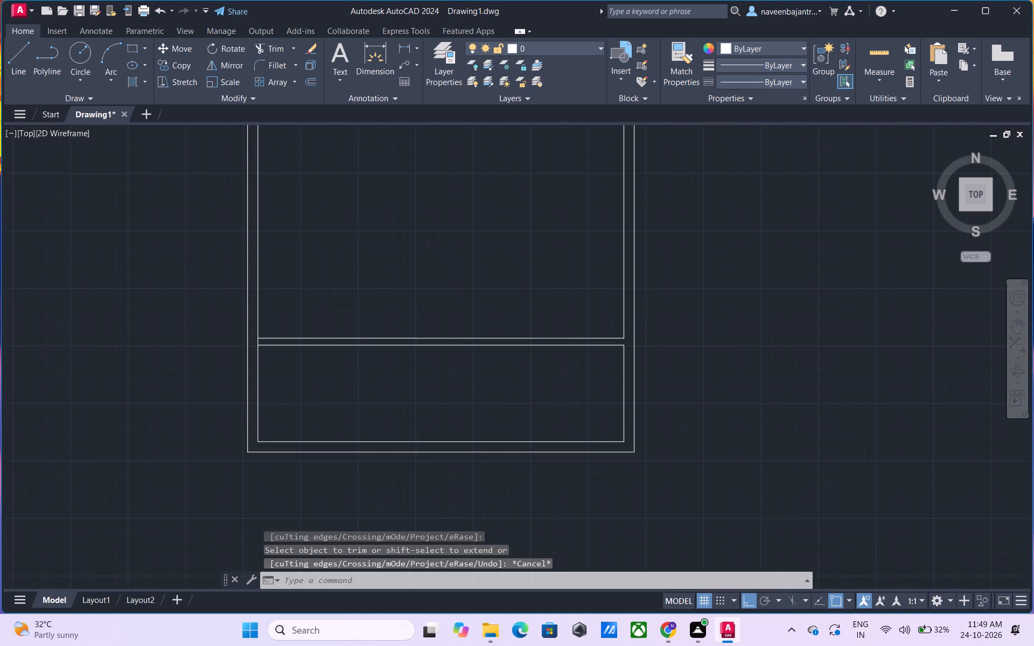
middle_click_drag(574, 384, 583, 344)
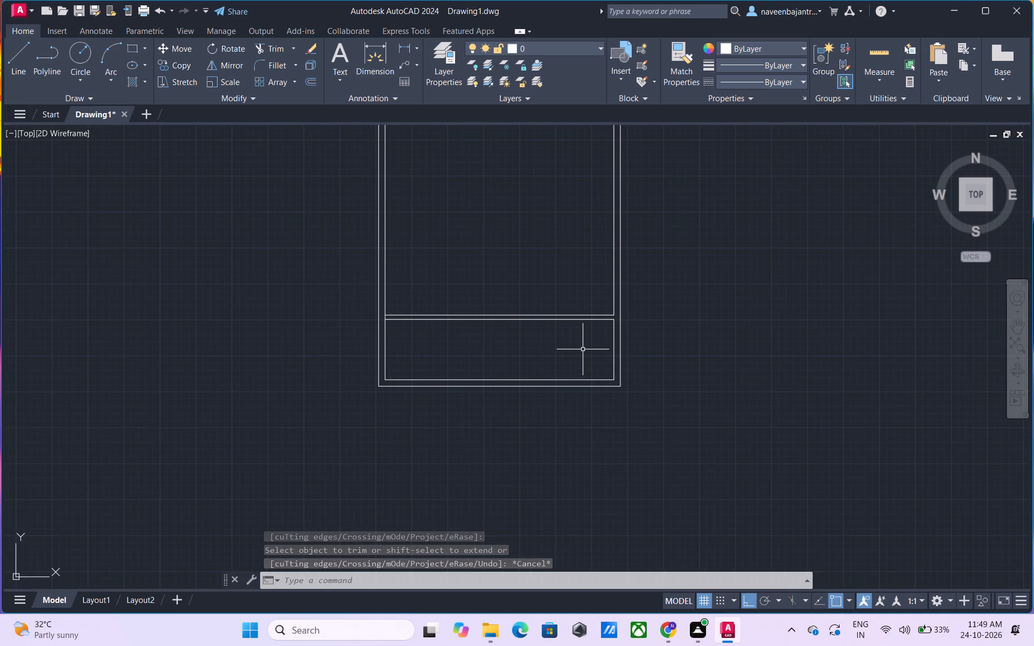
scroll(583, 349, "up", 1)
middle_click_drag(583, 349, 584, 338)
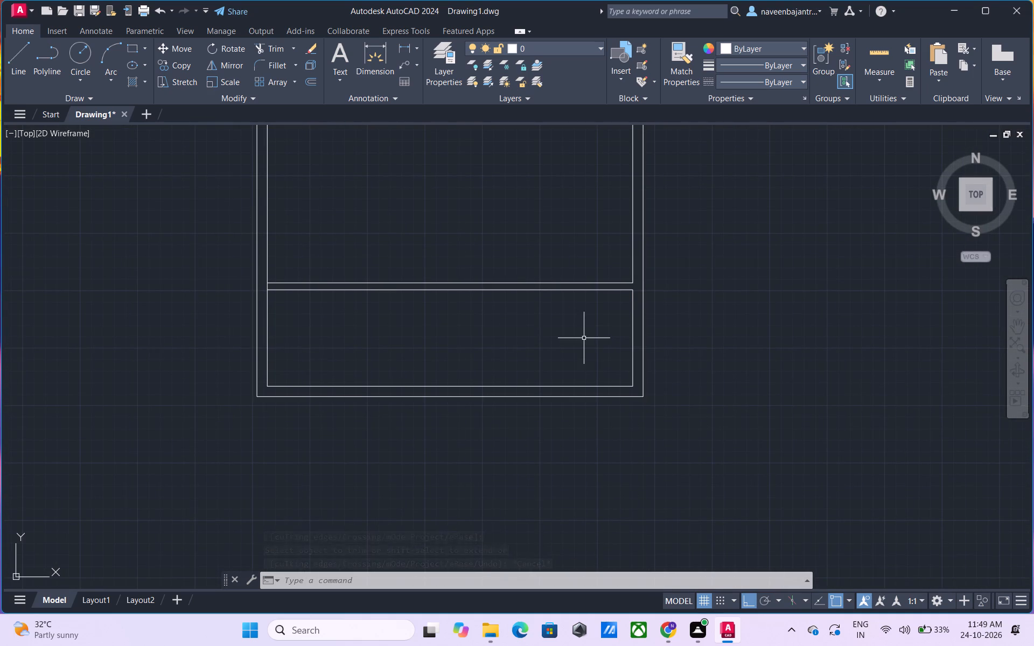
key("Escape")
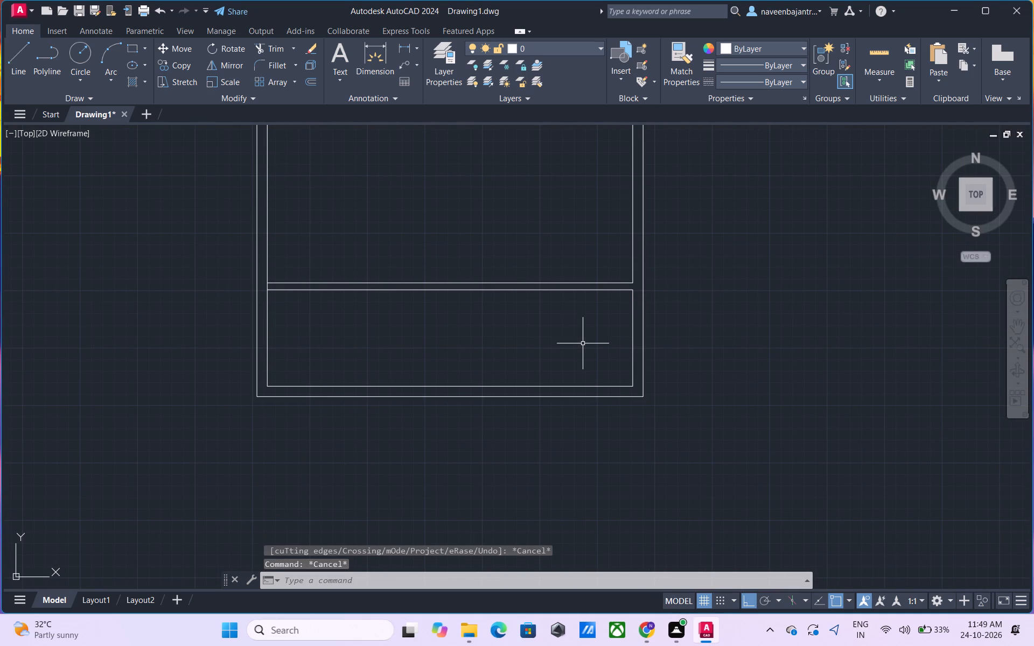
type("o")
key("space")
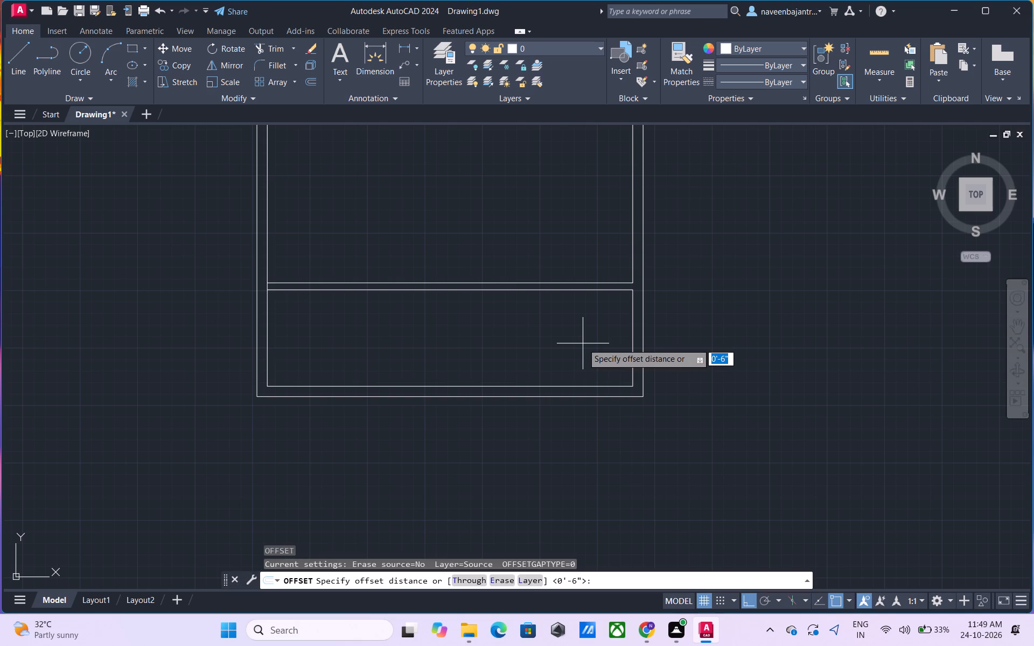
type("14")
key("apostrophe")
type("1.5")
key("shift+quotedbl")
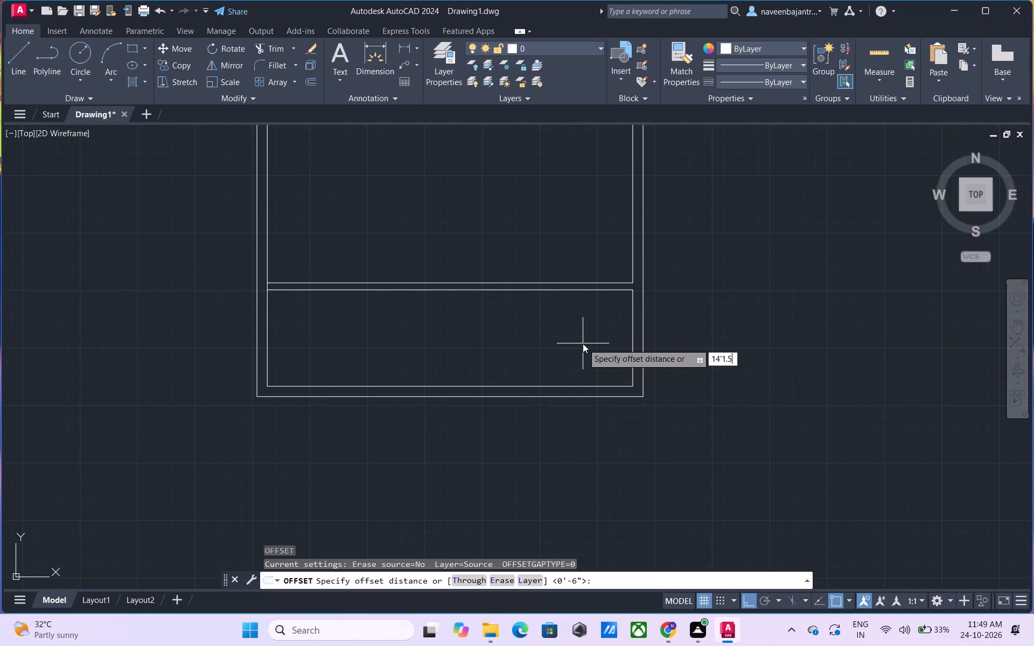
key("Return")
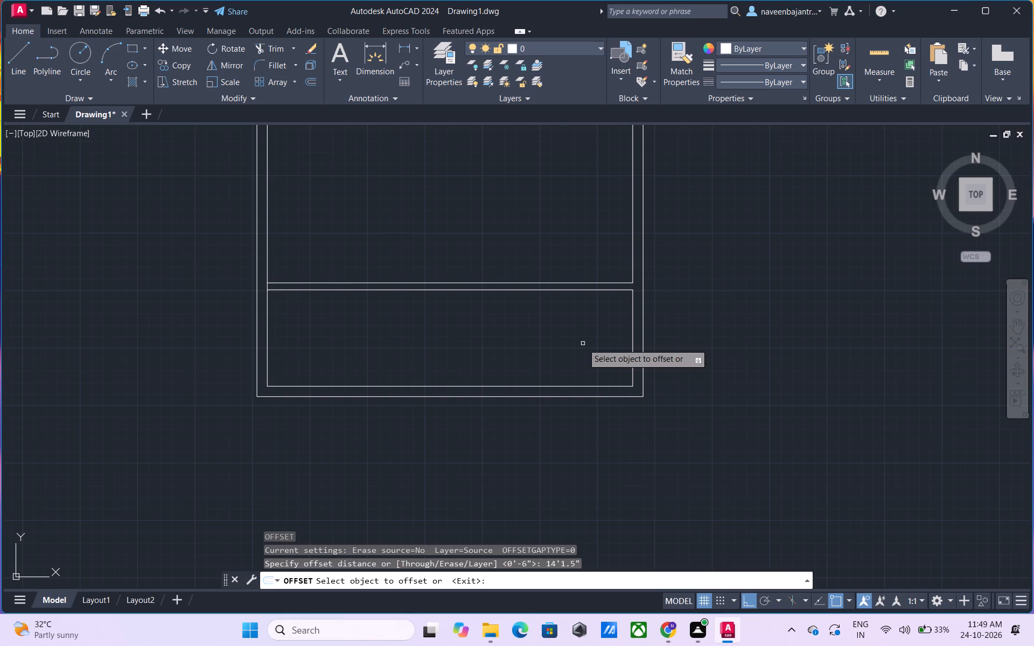
left_click(631, 356)
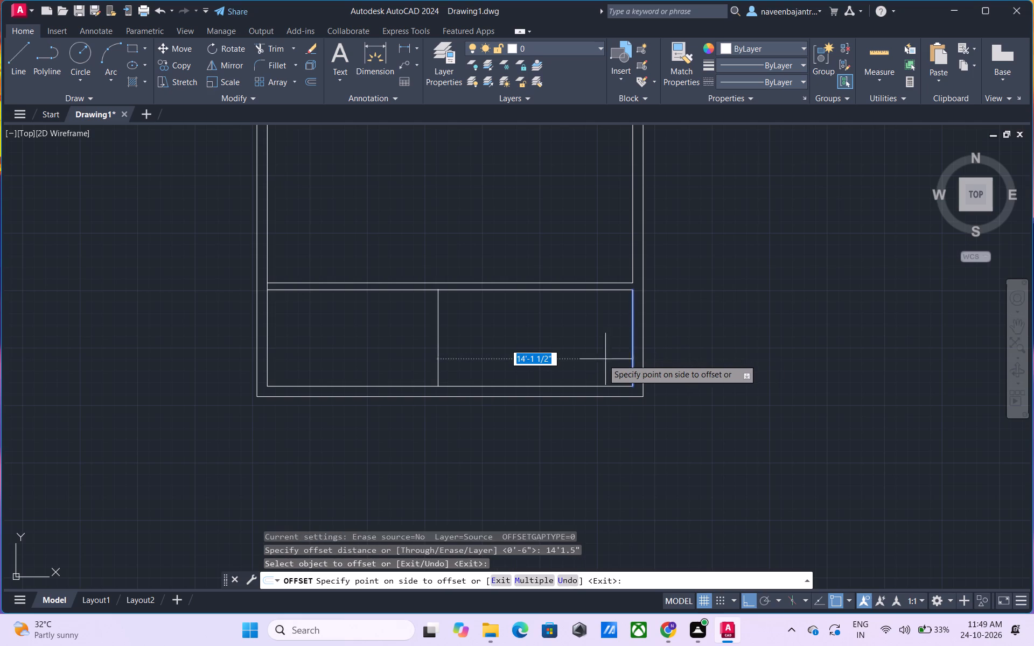
left_click(590, 359)
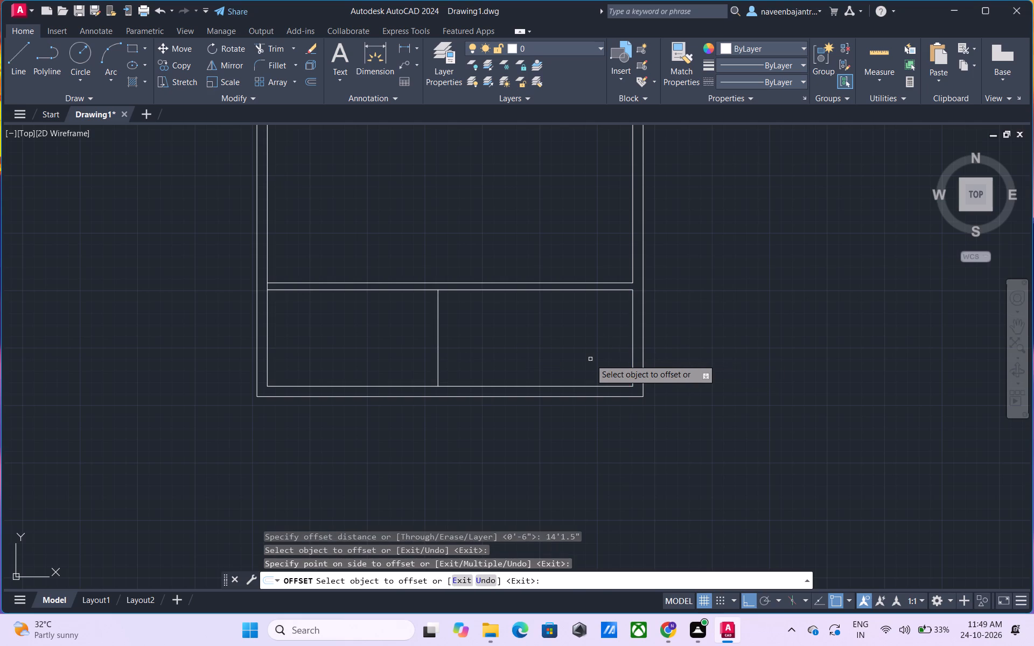
key("Escape")
Offset the new vertical partition line 6" to the left to give the partition its thickness.
type("o 6")
key("shift+quotedbl")
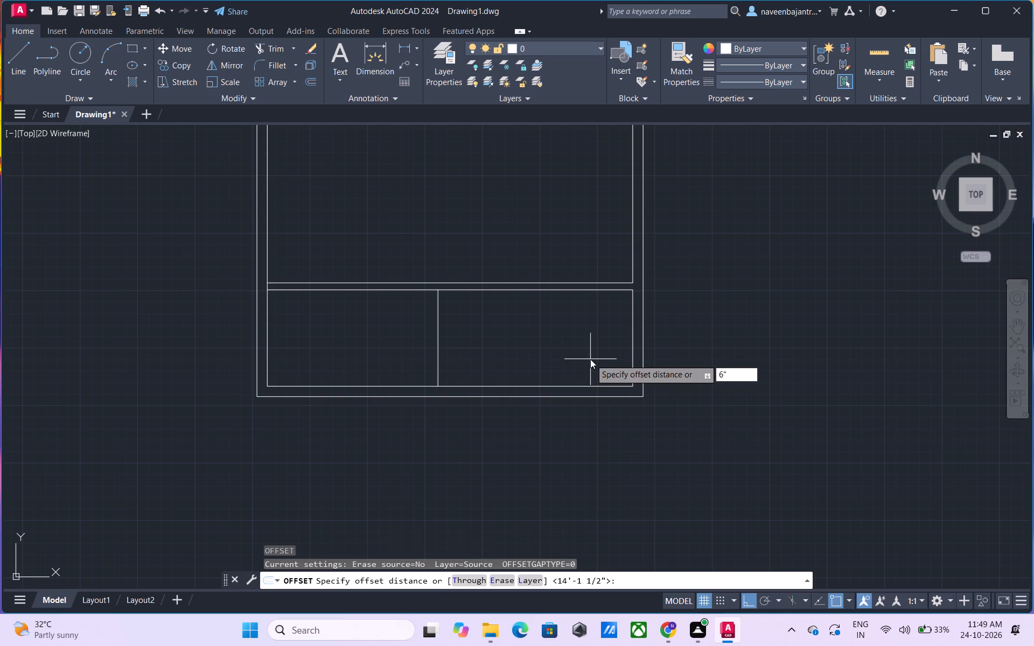
key("Return")
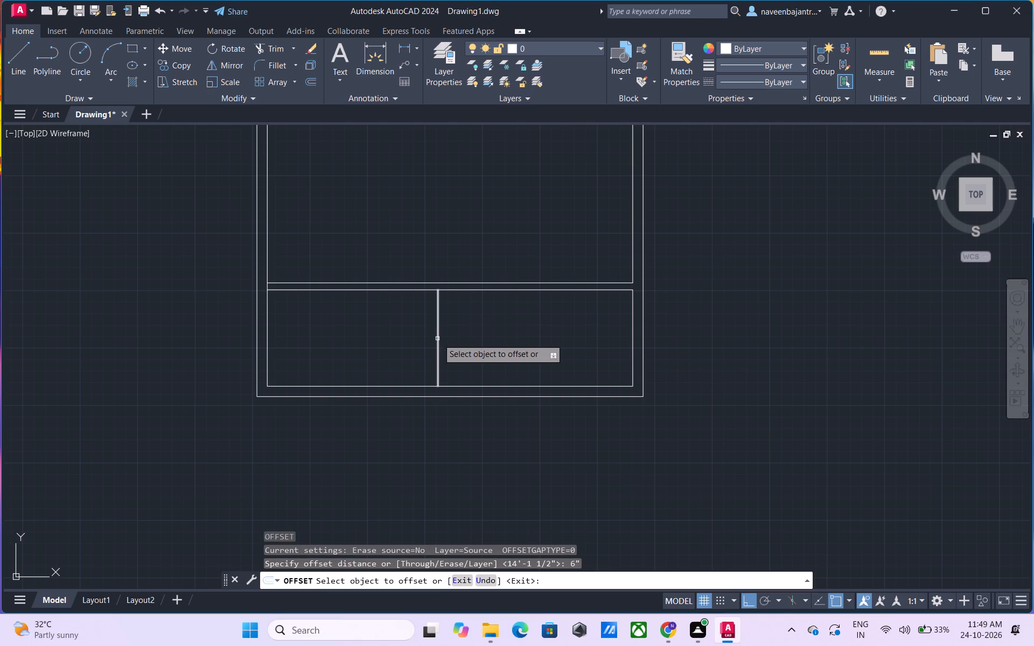
left_click(438, 339)
left_click(395, 341)
key("Escape")
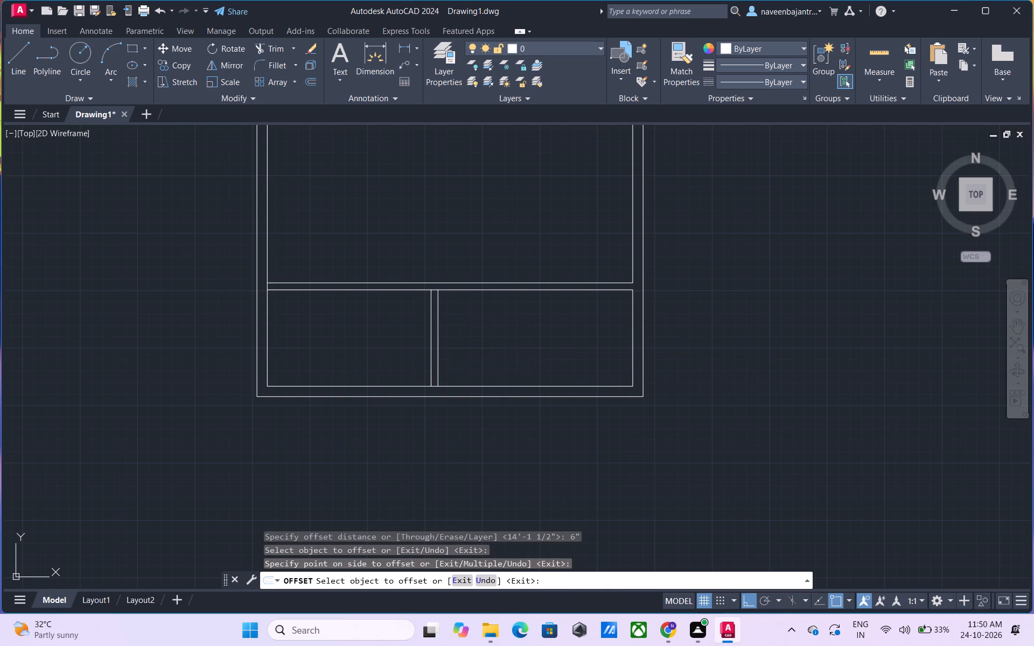
Draw a short vertical line from the top of the left vertical partition line up across the horizontal partition.
type("l")
key("space")
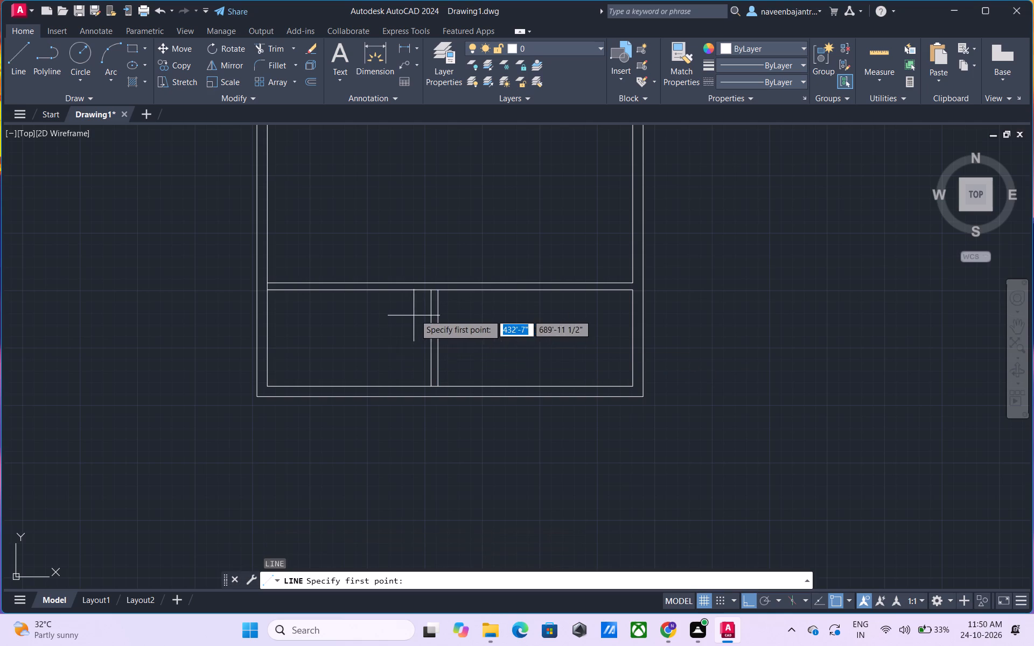
left_click(429, 291)
left_click(431, 276)
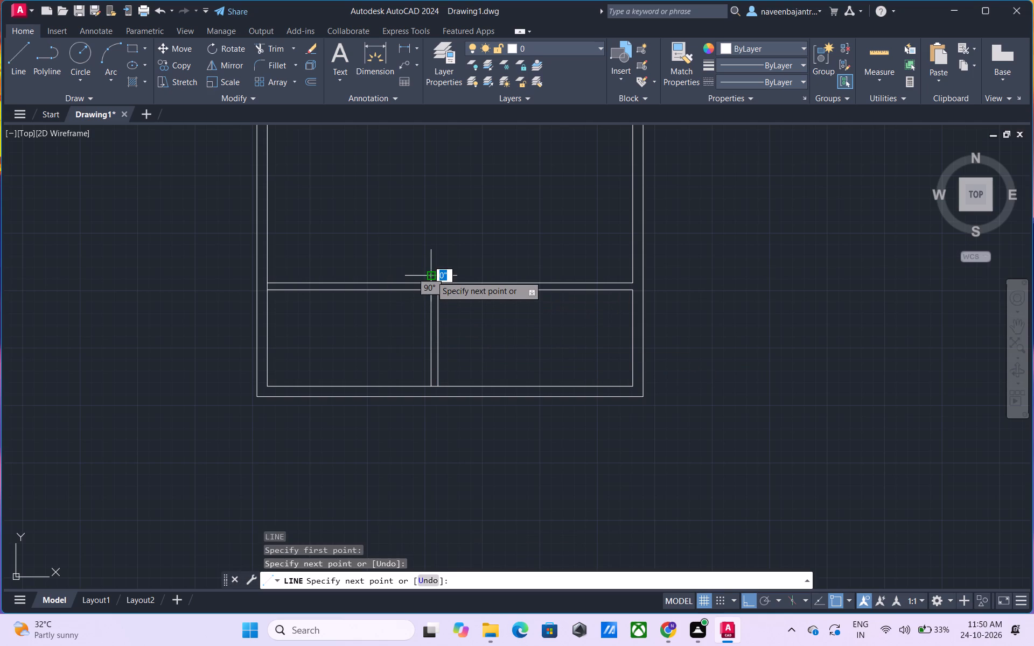
key("Escape")
Trim the horizontal partition left of the vertical one, the excess lines at their corner, and the lower inner wall line between the vertical partition lines.
type("tr")
key("space")
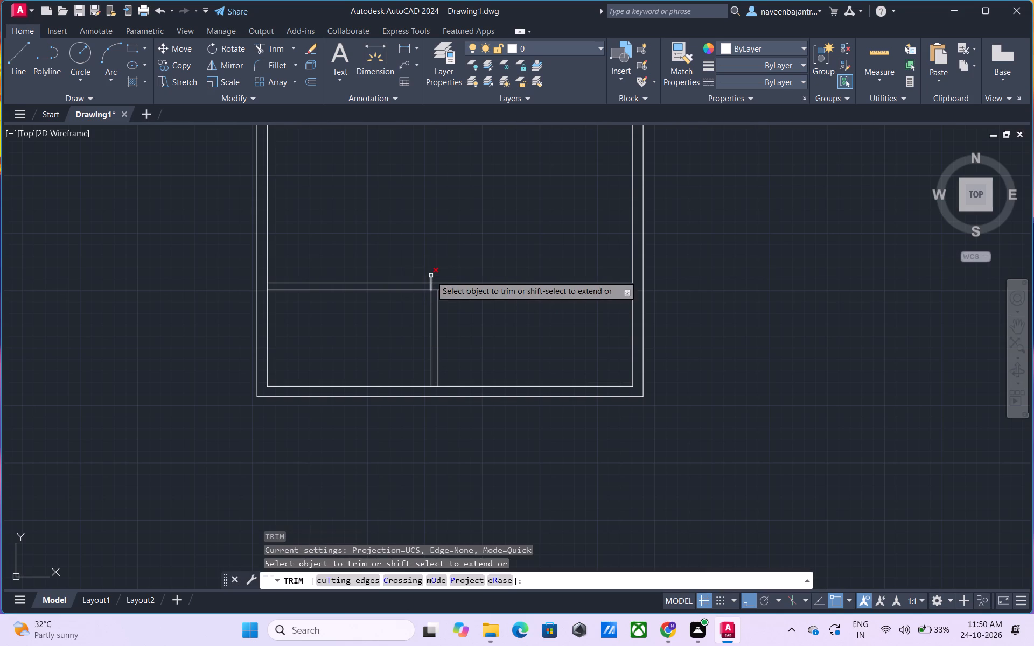
left_click(415, 289)
left_click(416, 282)
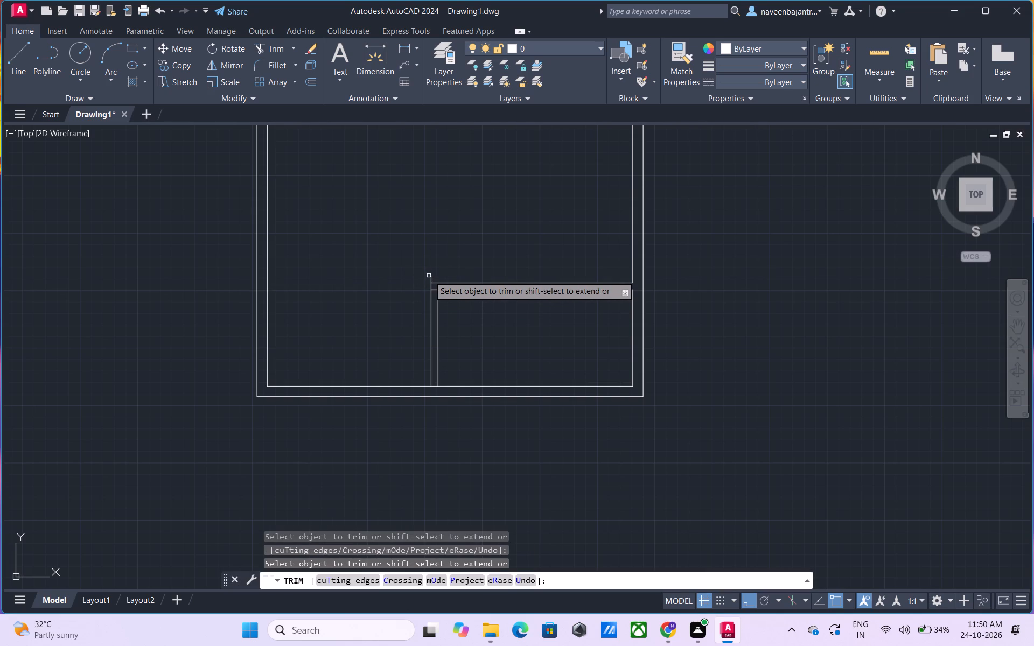
left_click(431, 275)
left_click(435, 290)
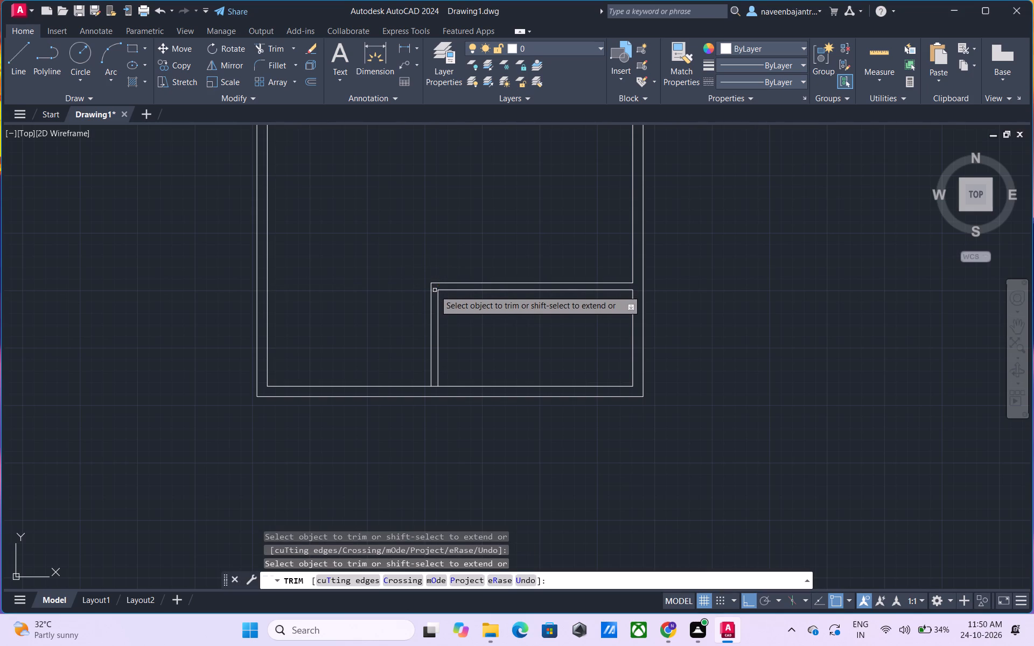
left_click(432, 388)
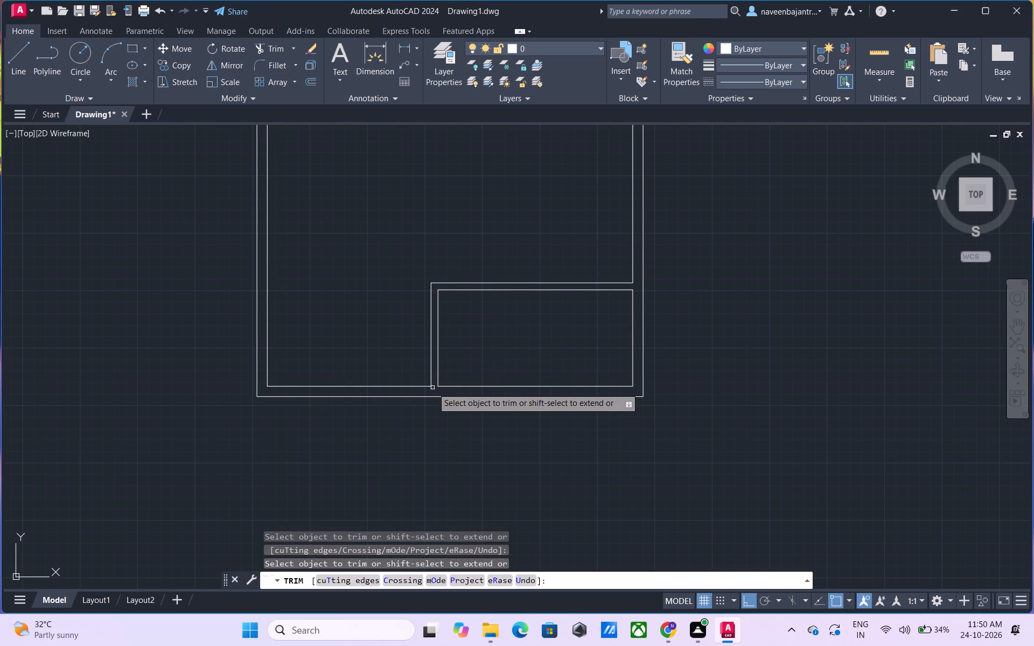
key("Escape")
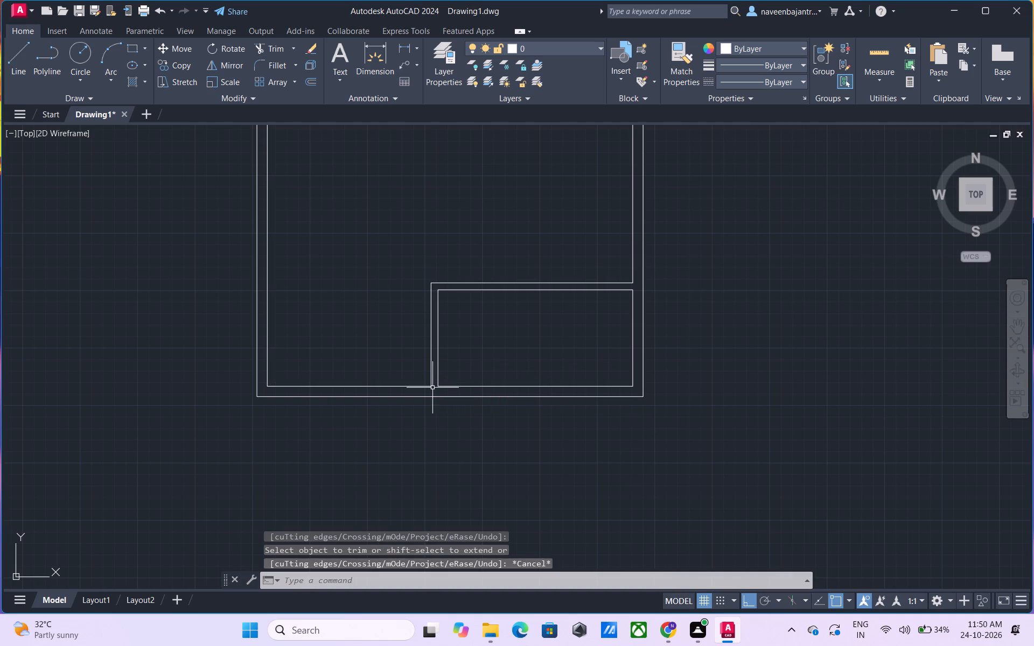
Check the clear width between the left inner wall and the vertical partition along the lower inner wall, using a temporary dimension.
scroll(432, 388, "down", 2)
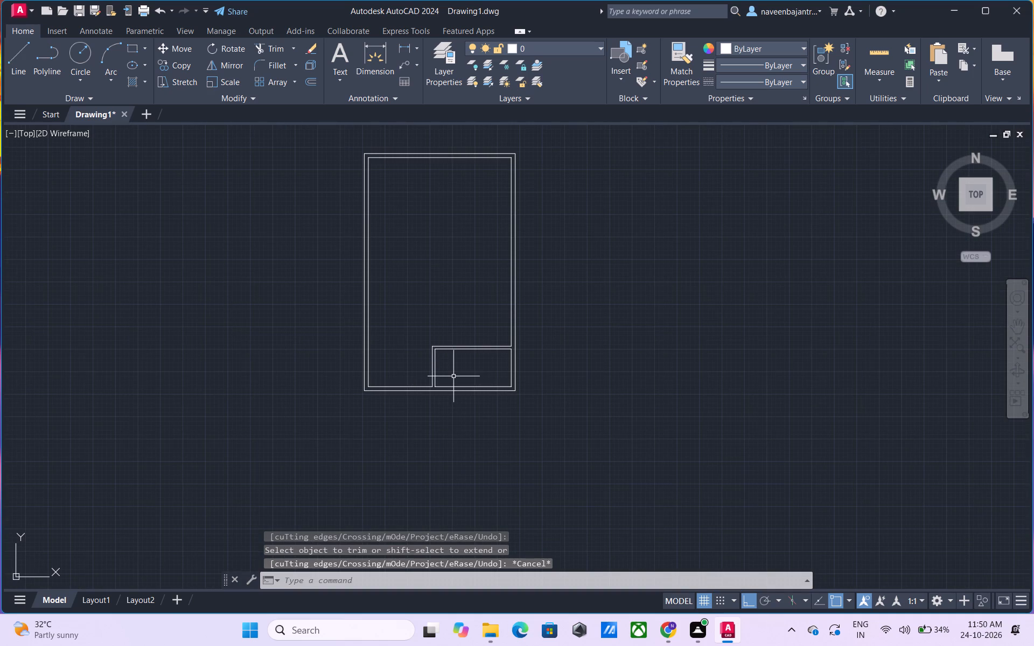
middle_click_drag(455, 375, 471, 362)
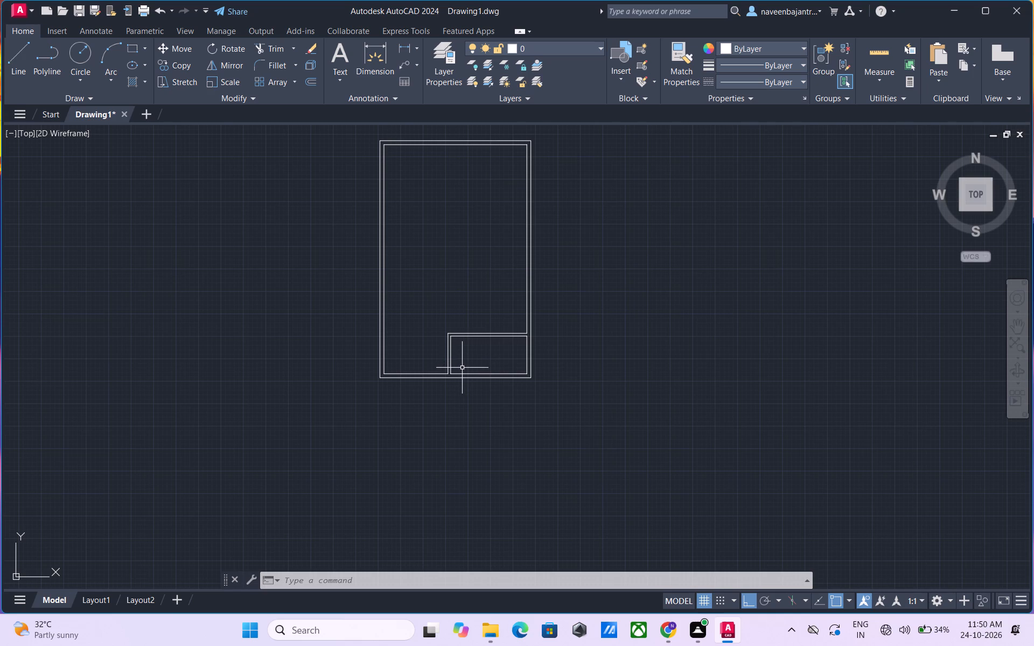
key("Escape")
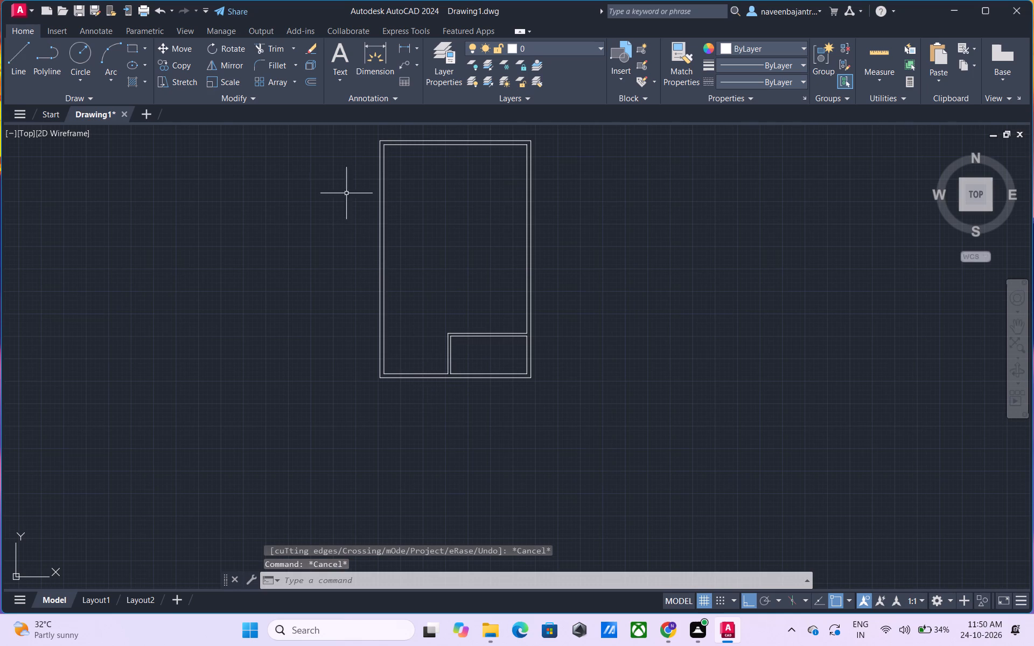
left_click(368, 69)
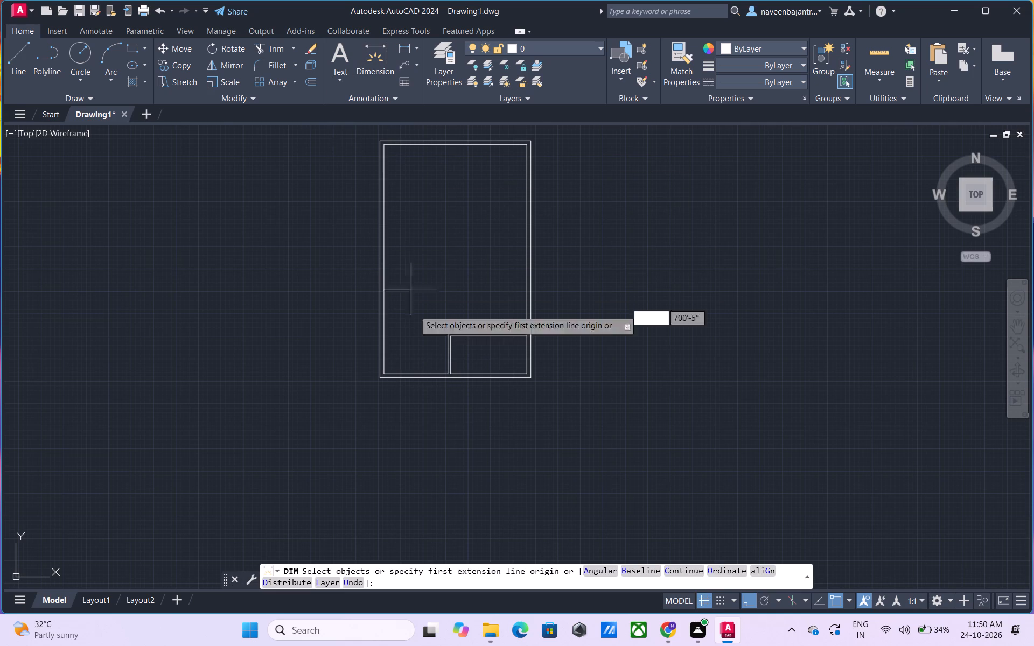
scroll(402, 417, "up", 1)
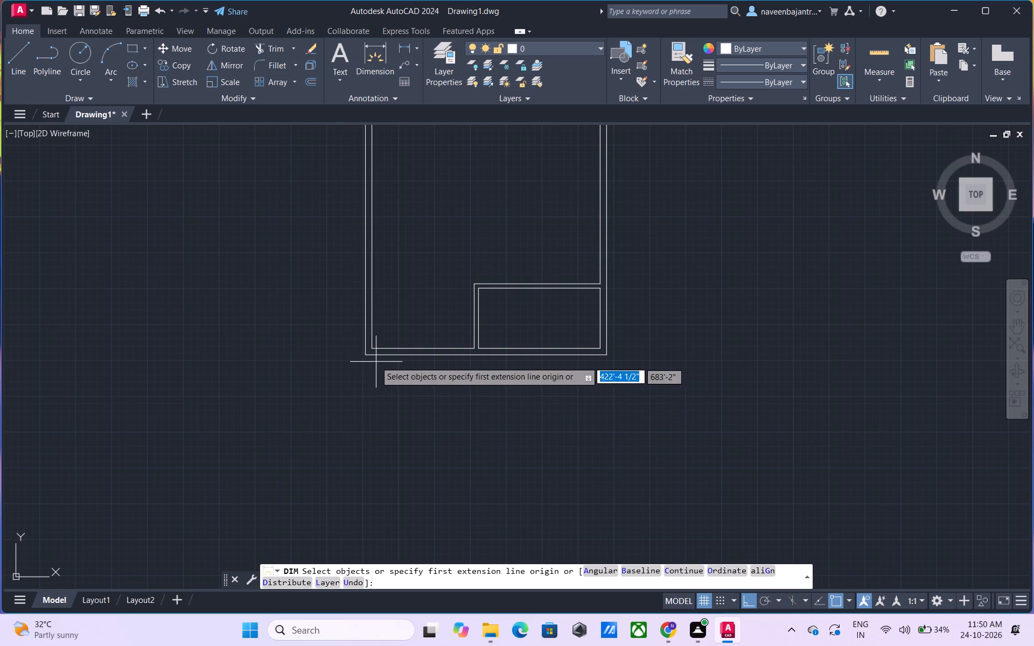
left_click(371, 345)
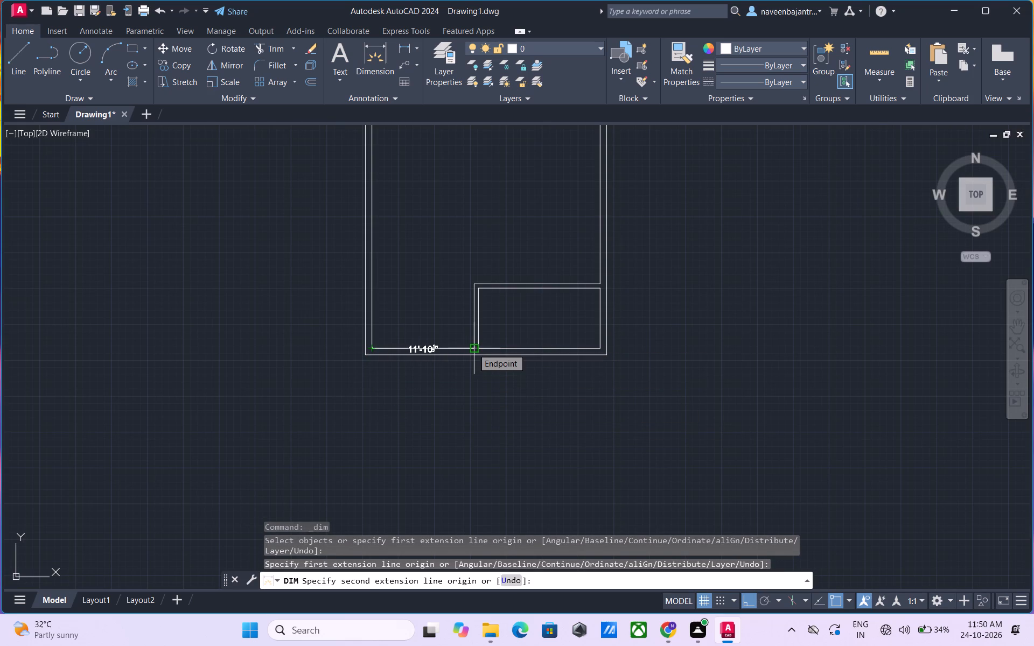
key("Escape")
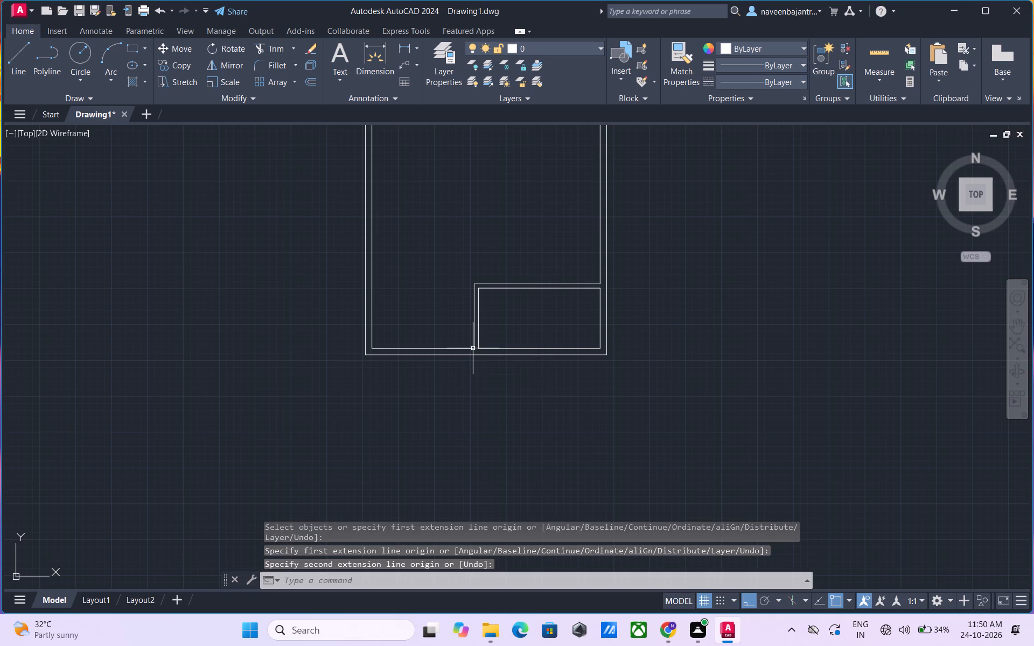
key("Escape")
middle_click_drag(512, 336, 497, 363)
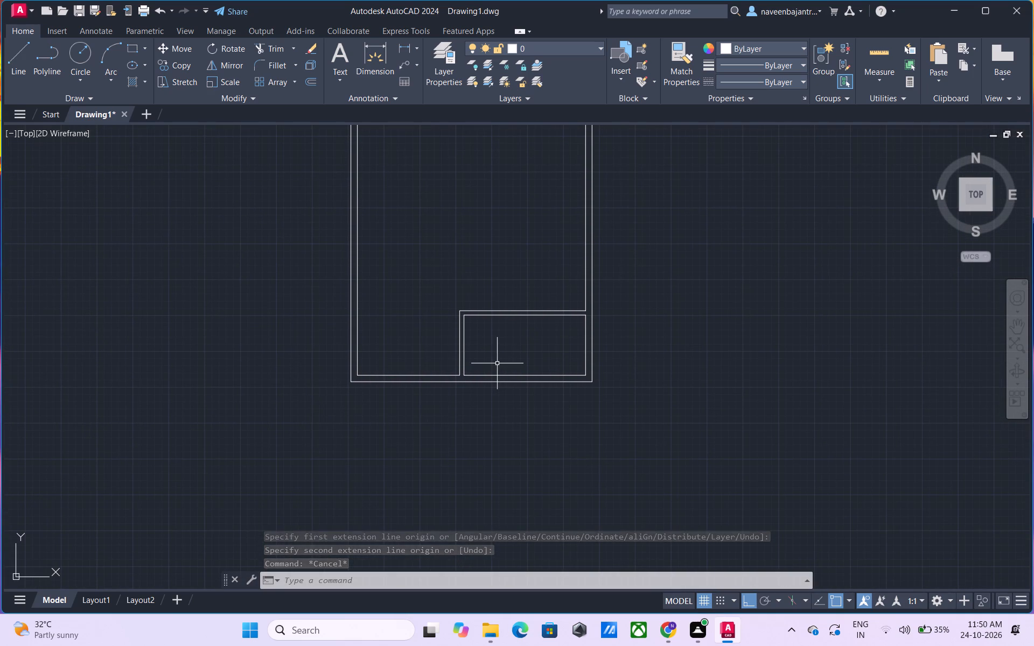
Undo the partition trims, lines and offsets until only the double outer wall outline remains.
key("ctrl+z")
key("ctrl+z")
key("ctrl+z")
key("ctrl+z")
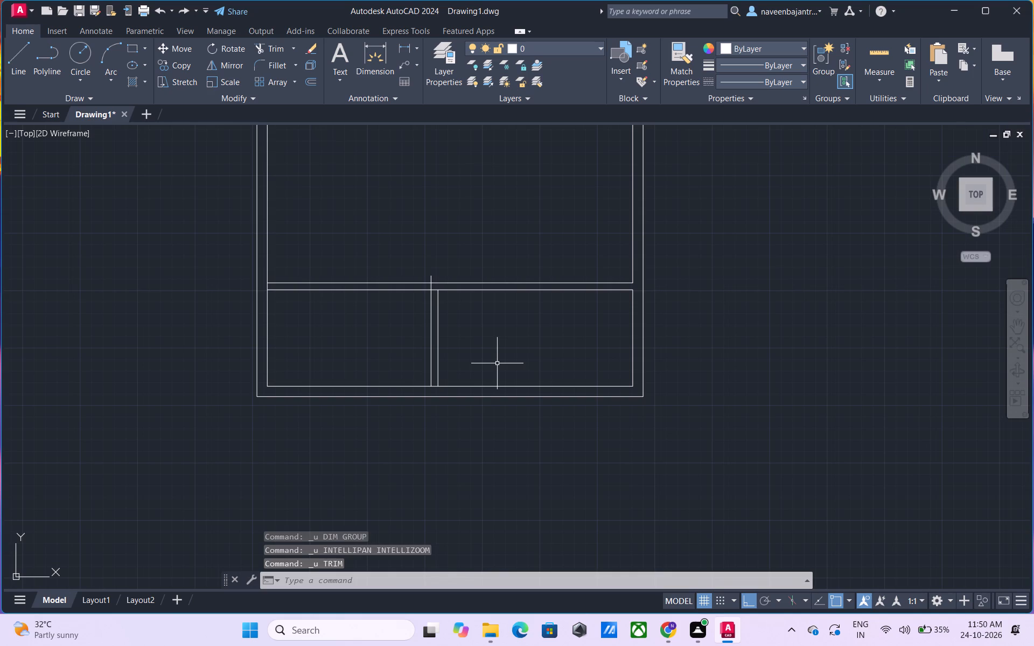
key("ctrl+z")
key("ctrl+z")
key("ctrl+z")
key("ctrl+z")
key("ctrl+z")
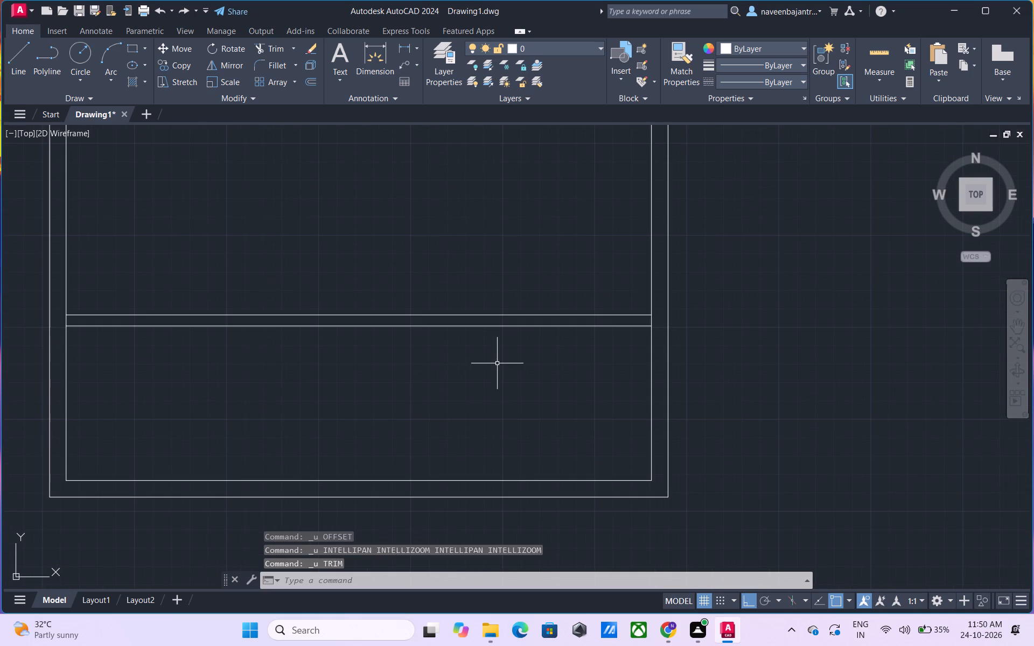
key("ctrl+z")
key("ctrl+z")
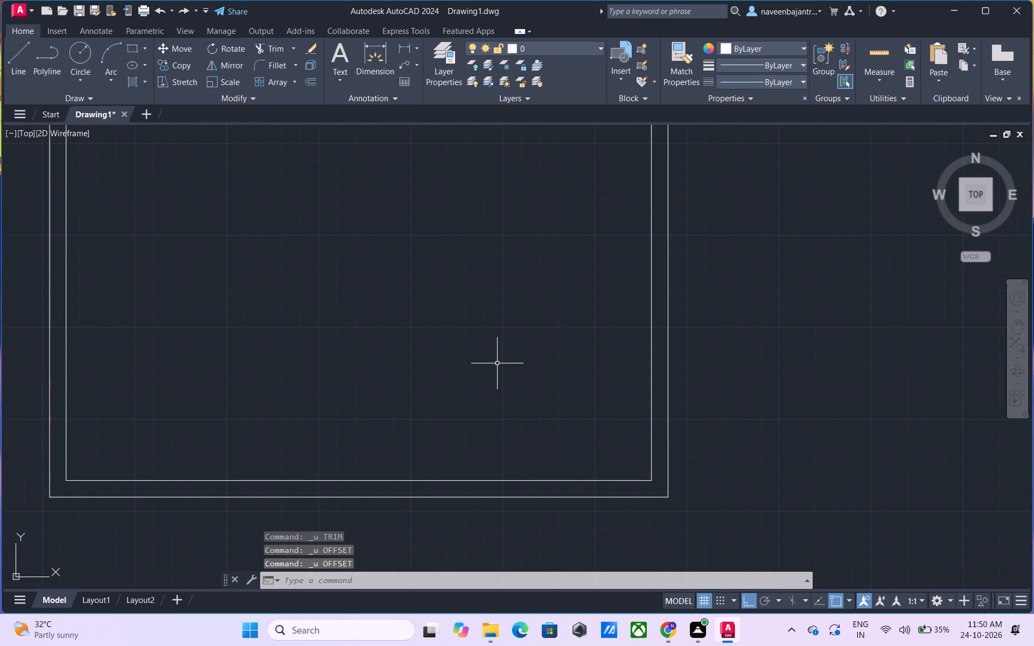
key("Escape")
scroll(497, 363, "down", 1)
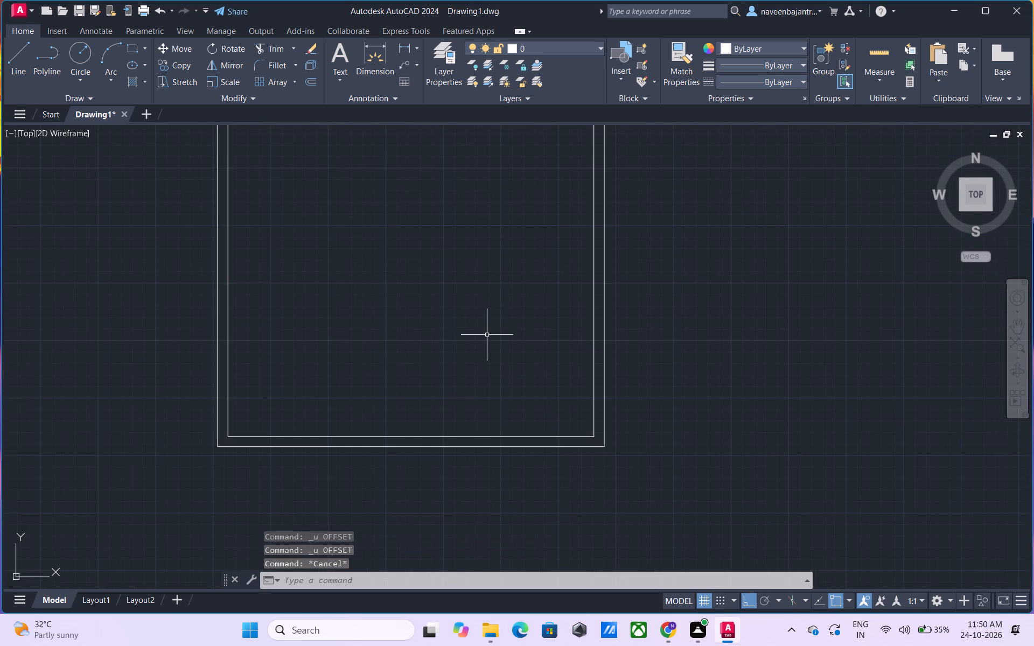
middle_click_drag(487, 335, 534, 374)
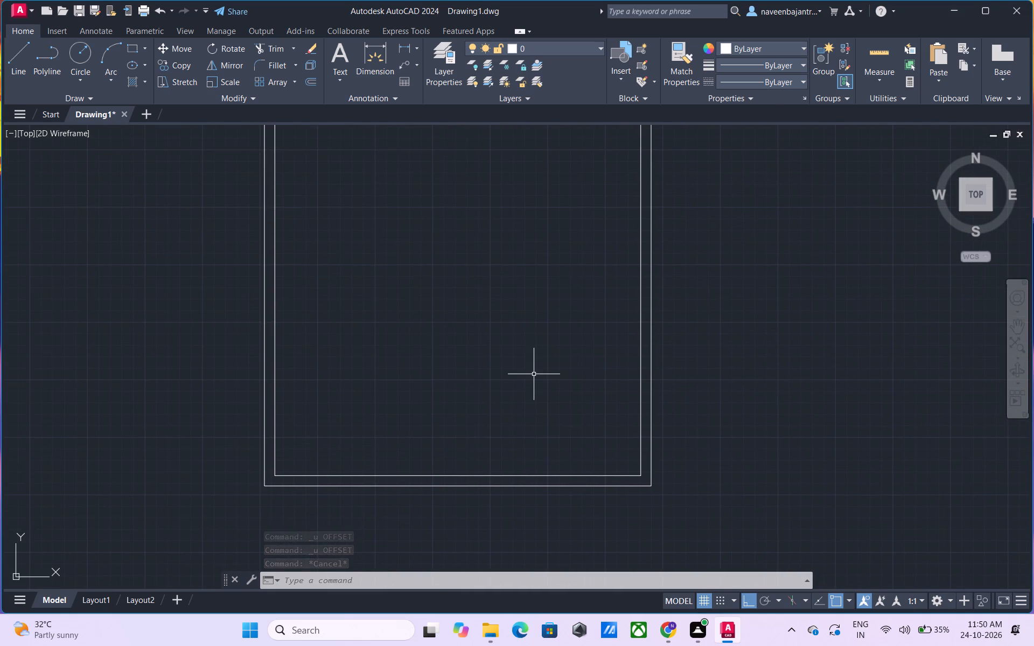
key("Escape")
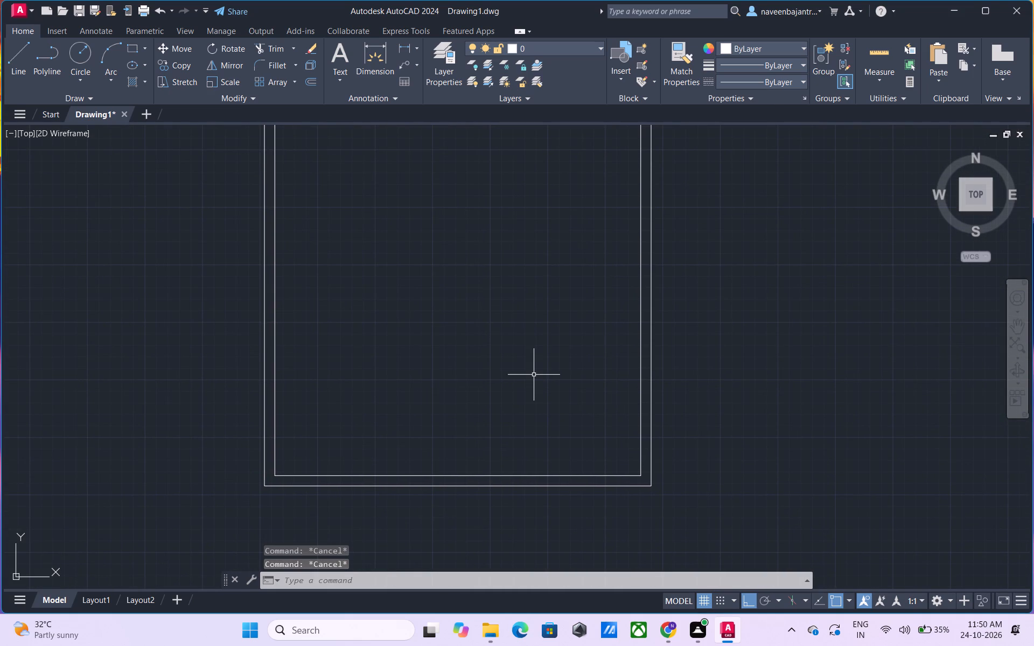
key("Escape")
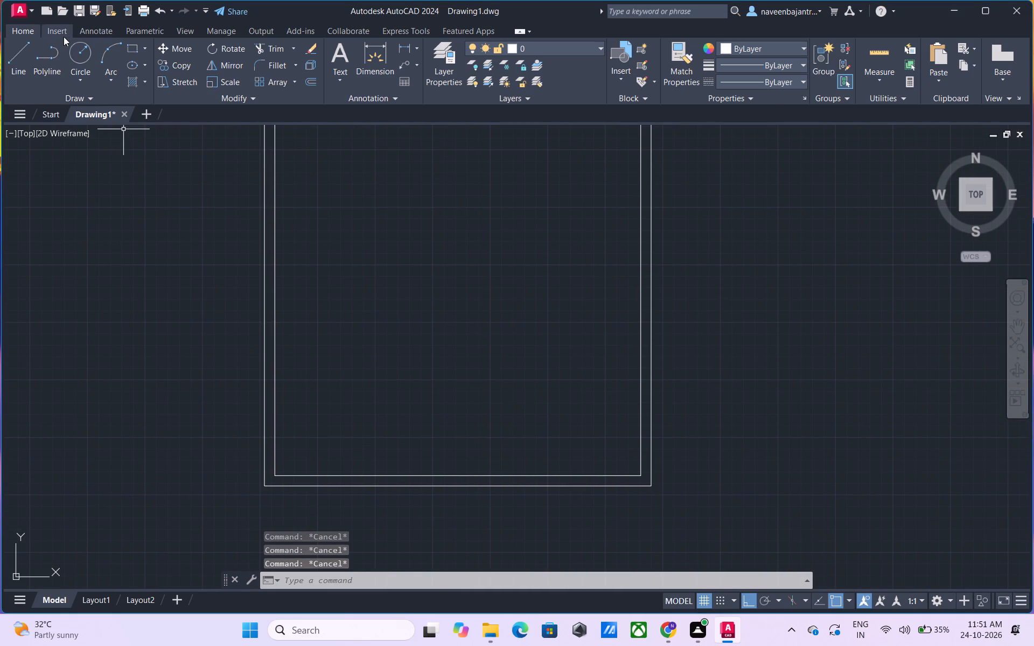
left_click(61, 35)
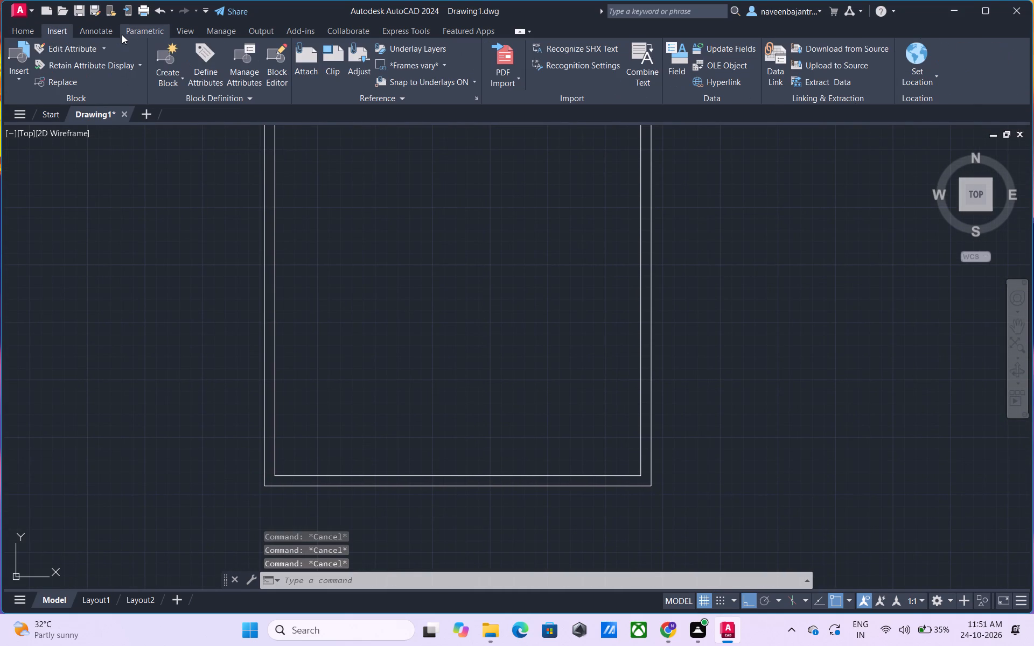
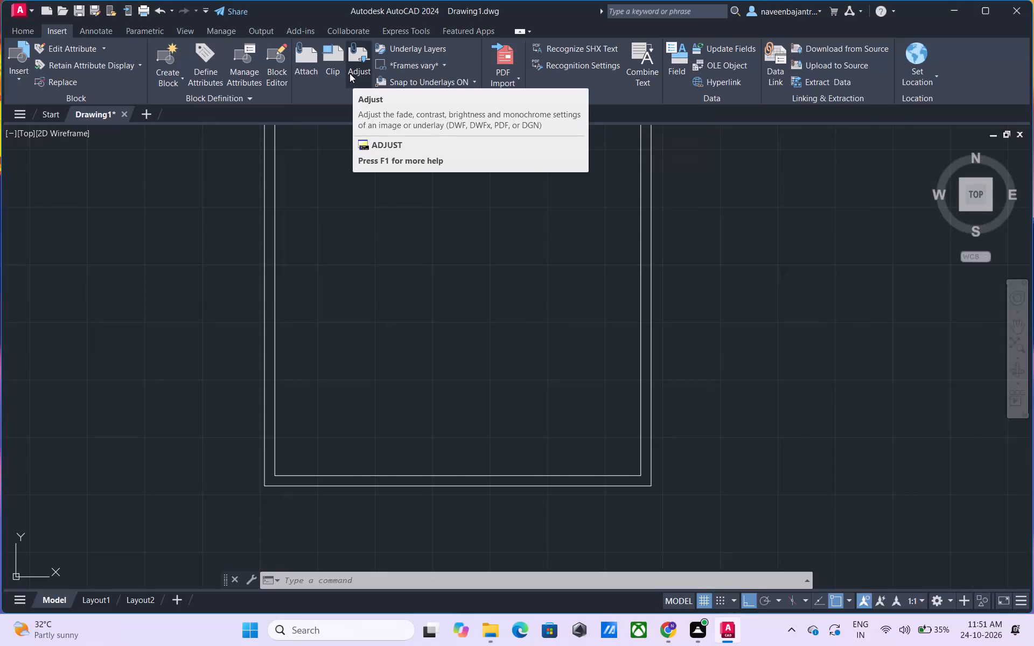
Offset the lower inner wall line 7' upward into the plan.
left_click(37, 27)
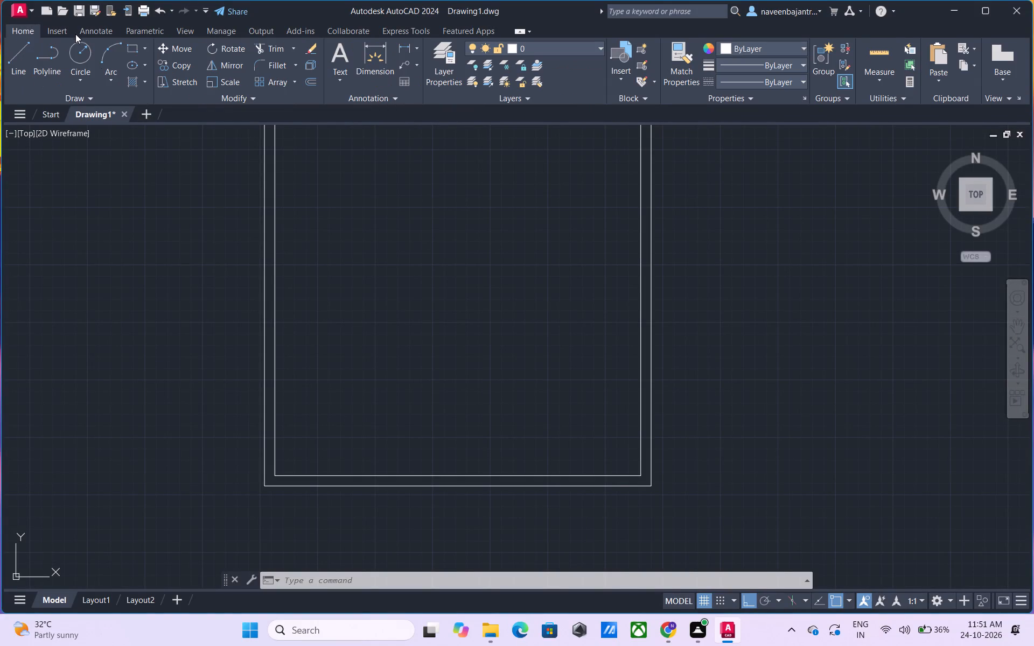
scroll(305, 276, "down", 1)
scroll(376, 258, "down", 1)
middle_click_drag(376, 258, 356, 289)
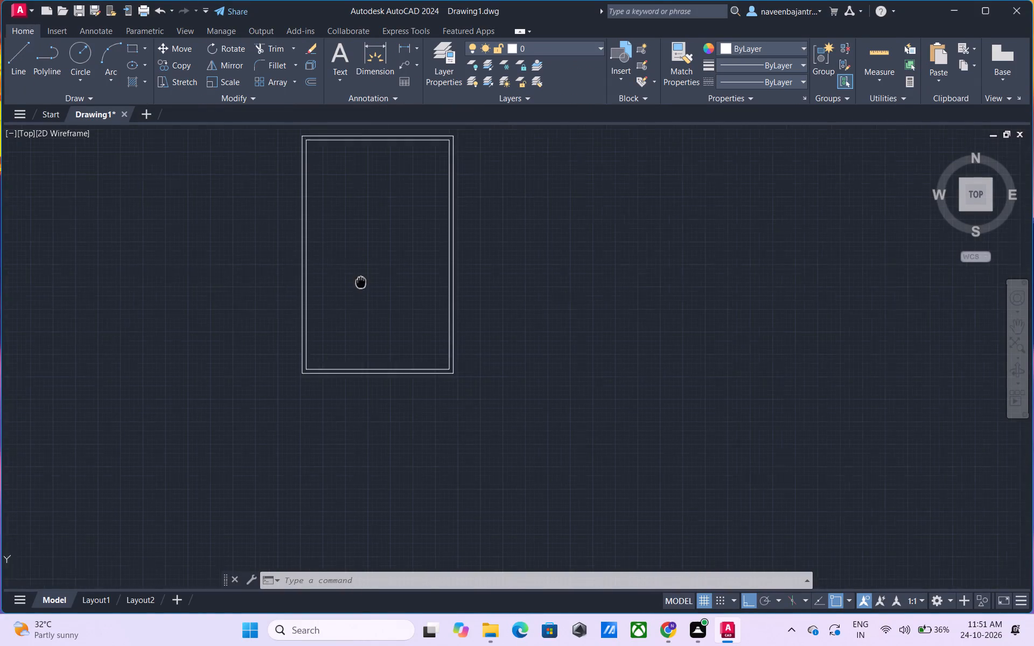
middle_click_drag(356, 289, 344, 311)
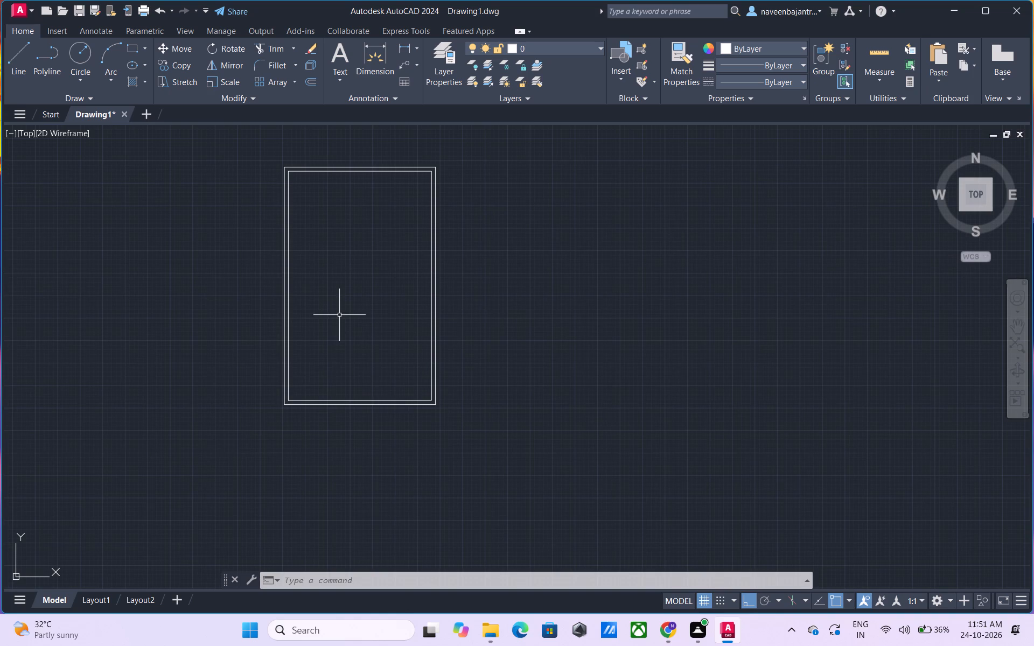
scroll(373, 373, "up", 2)
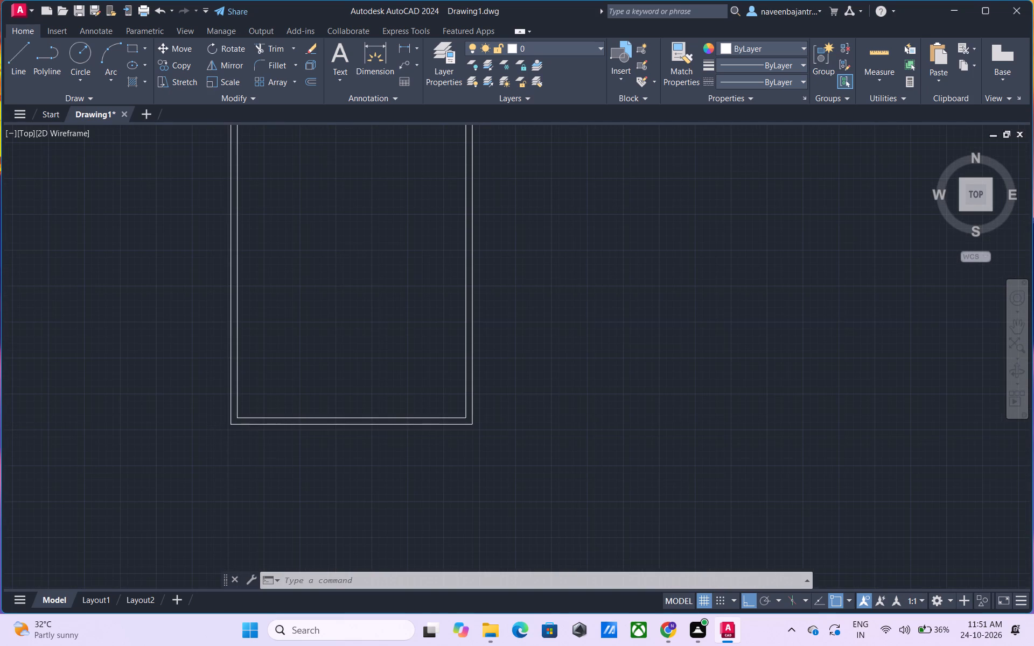
key("Escape")
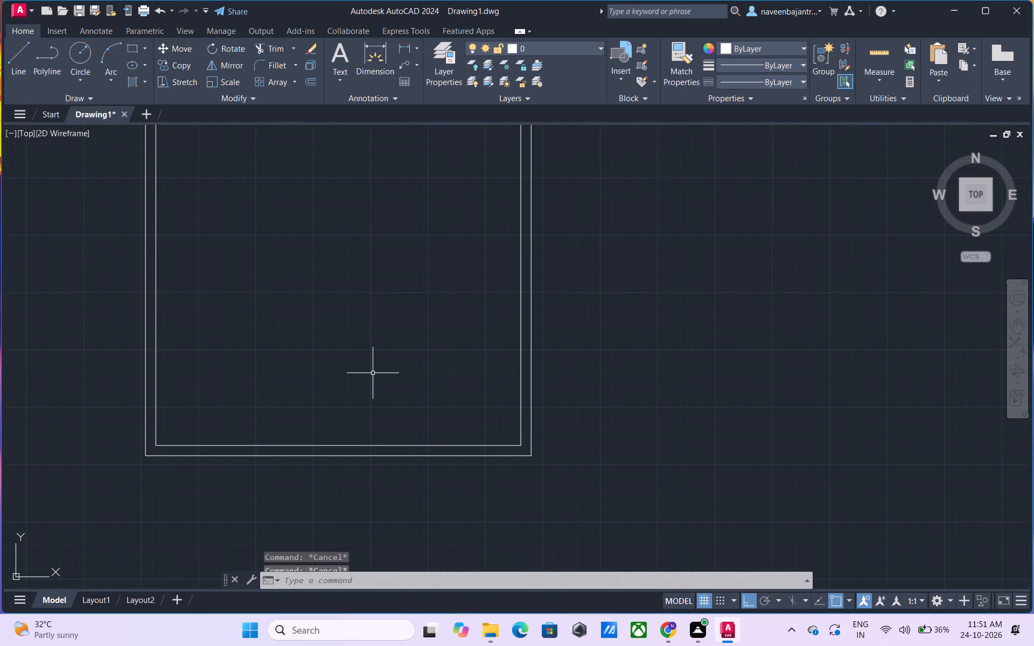
type("o")
key("space")
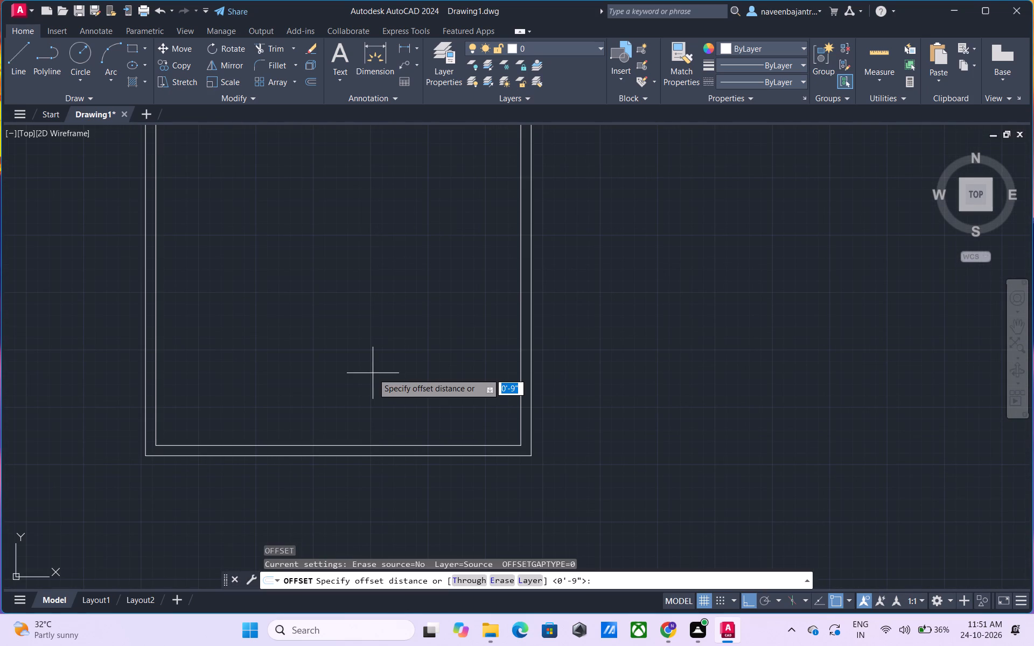
type("7'")
key("Return")
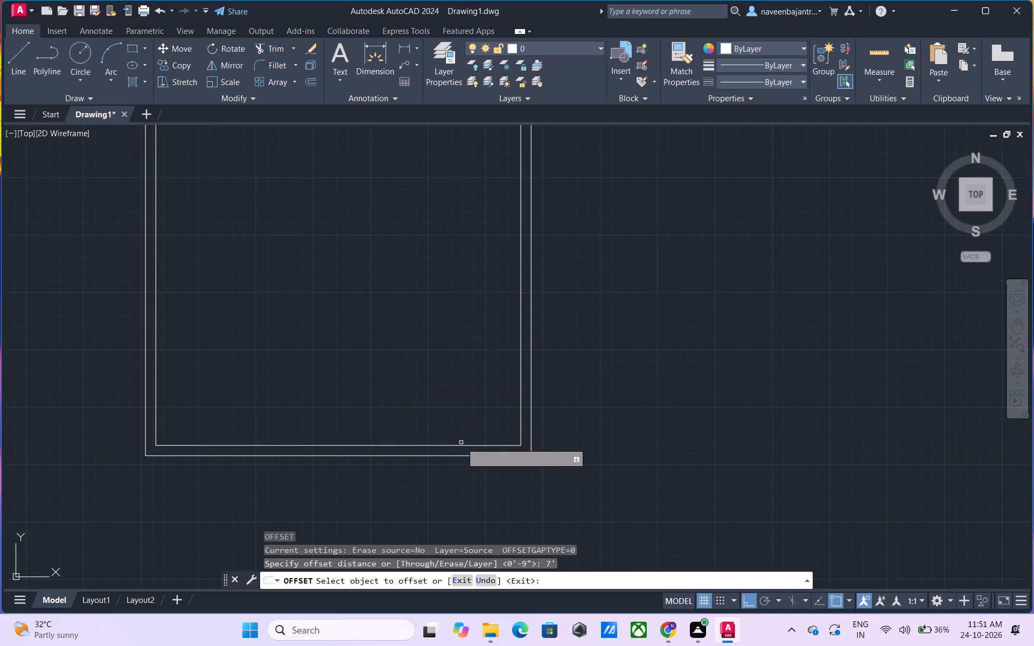
left_click(464, 446)
left_click(460, 406)
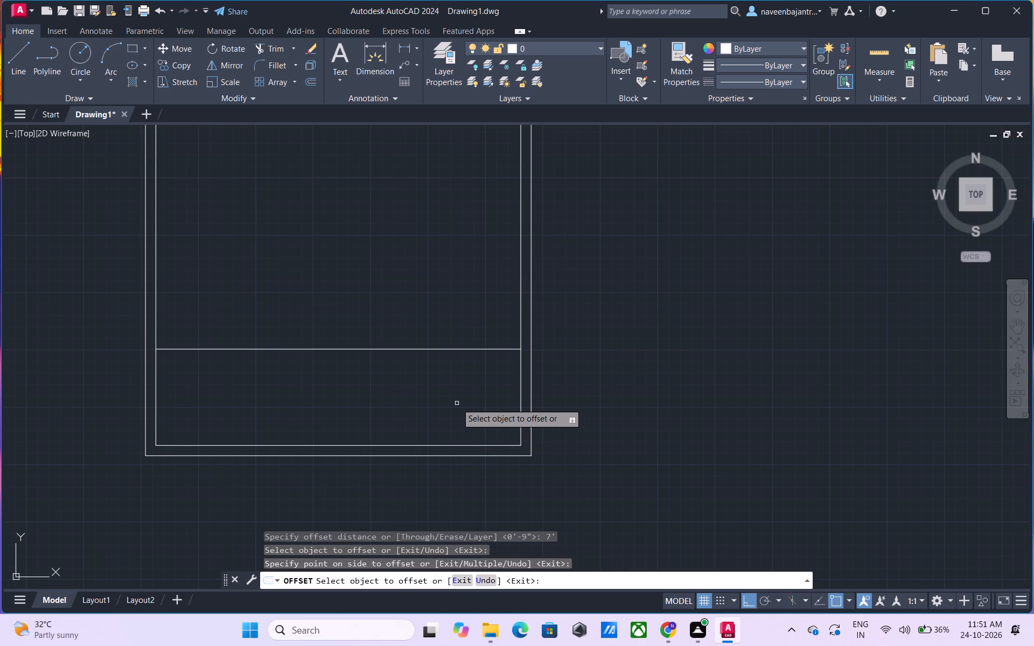
key("Escape")
key("Escape")
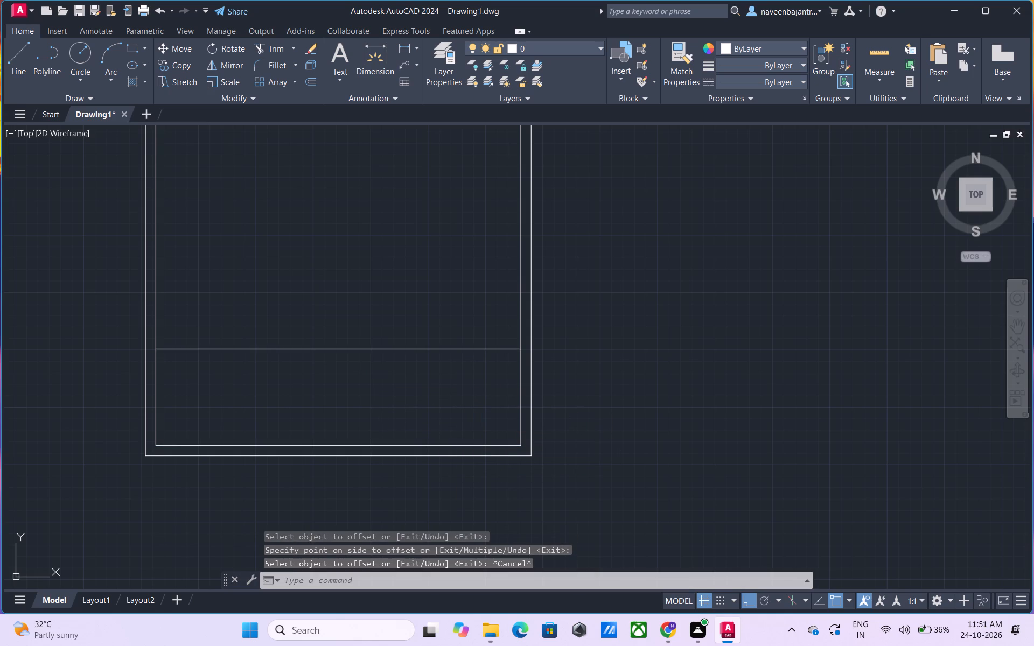
Offset the new horizontal line 4.5" upward to form the horizontal partition.
type("o")
key("space")
type("4.5")
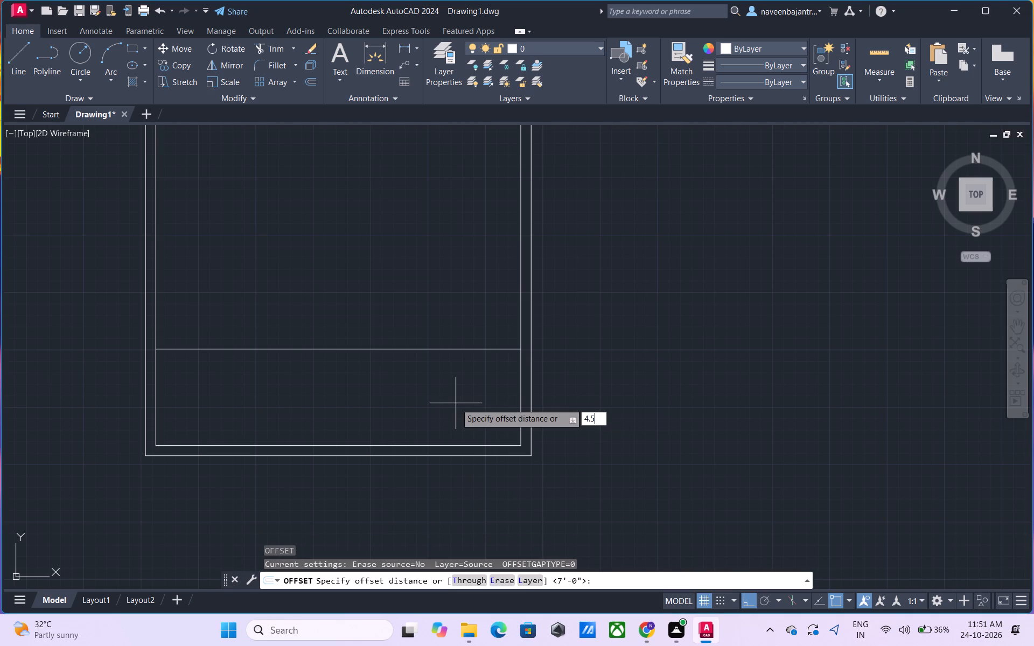
key("shift+quotedbl")
key("Return")
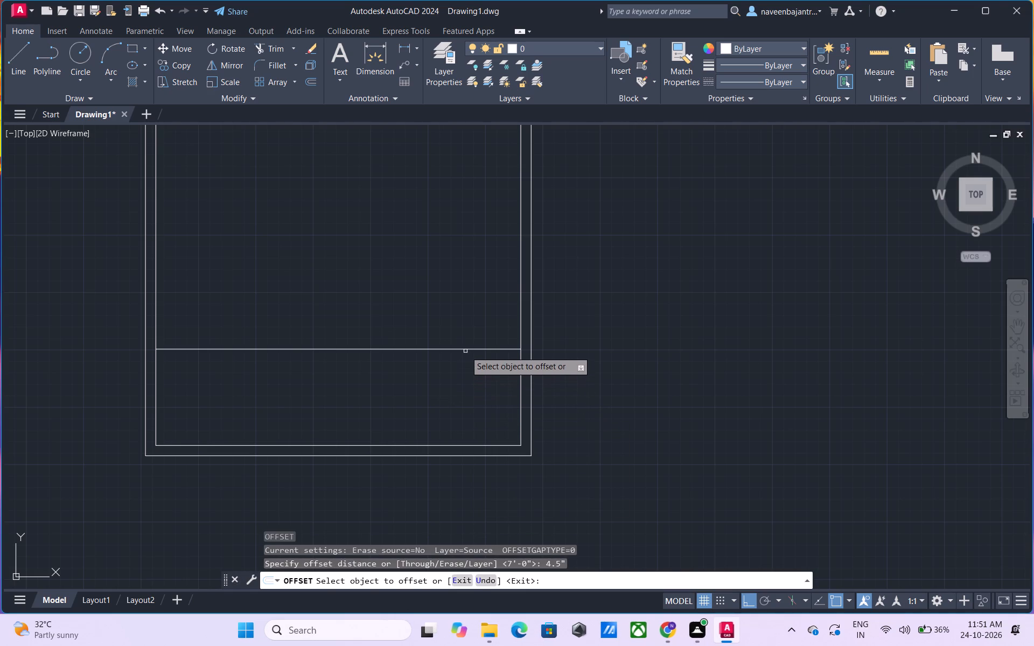
left_click(466, 349)
left_click(470, 319)
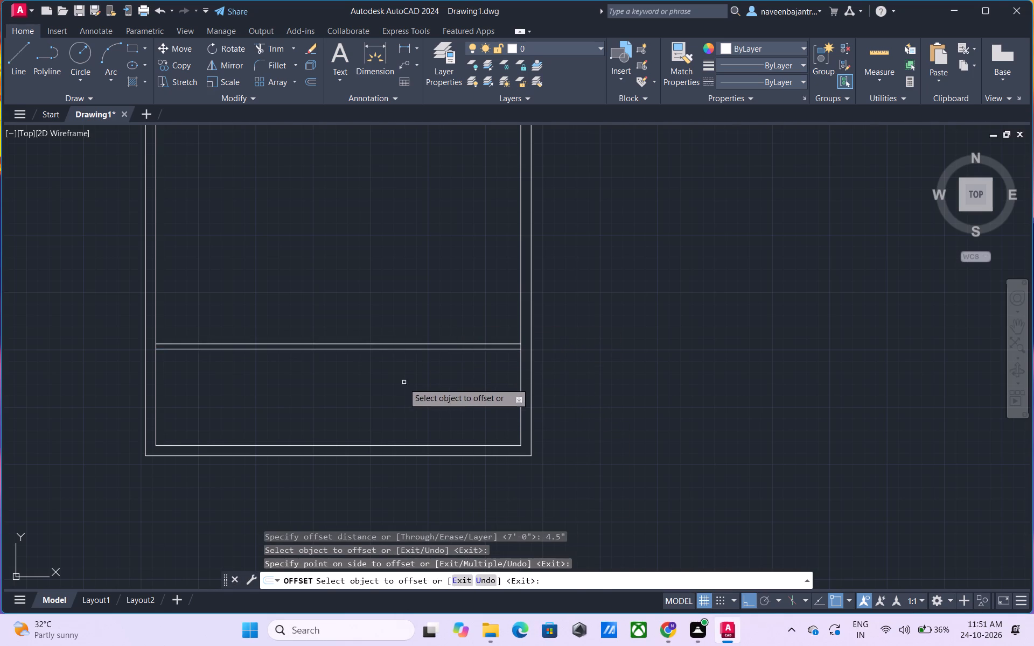
key("Escape")
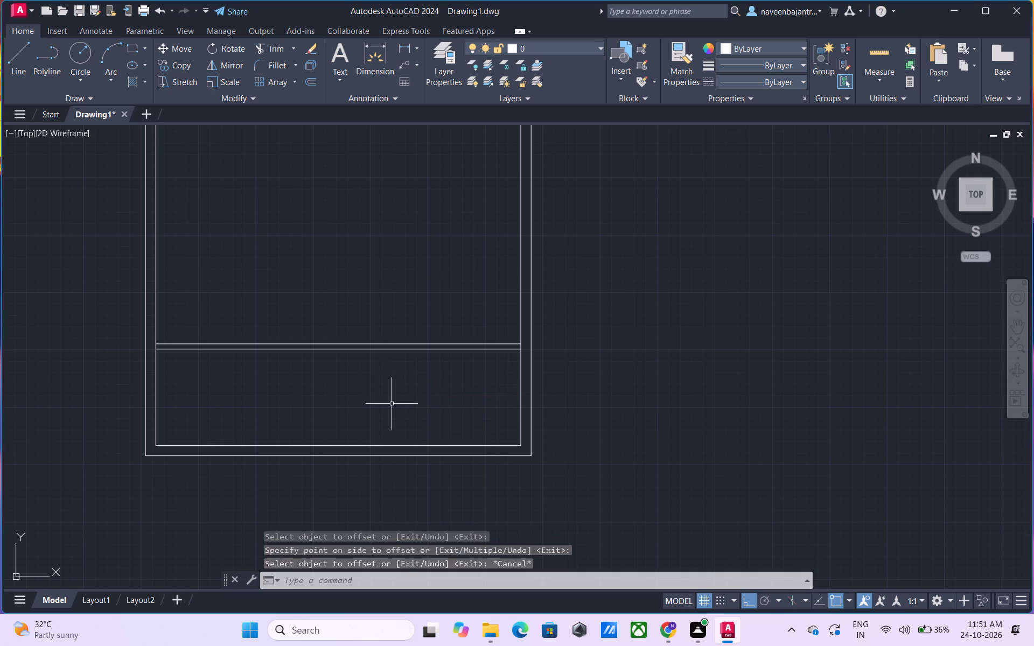
Trim the right inner wall line between the two horizontal partition lines.
type("tr")
key("space")
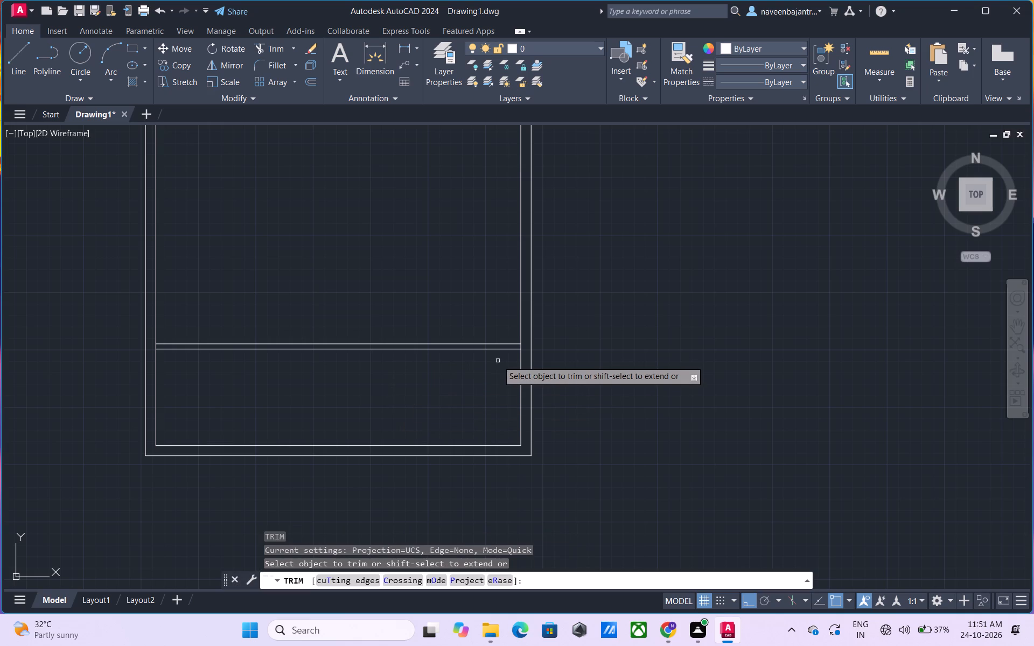
scroll(526, 339, "up", 3)
left_click(503, 366)
scroll(503, 366, "down", 3)
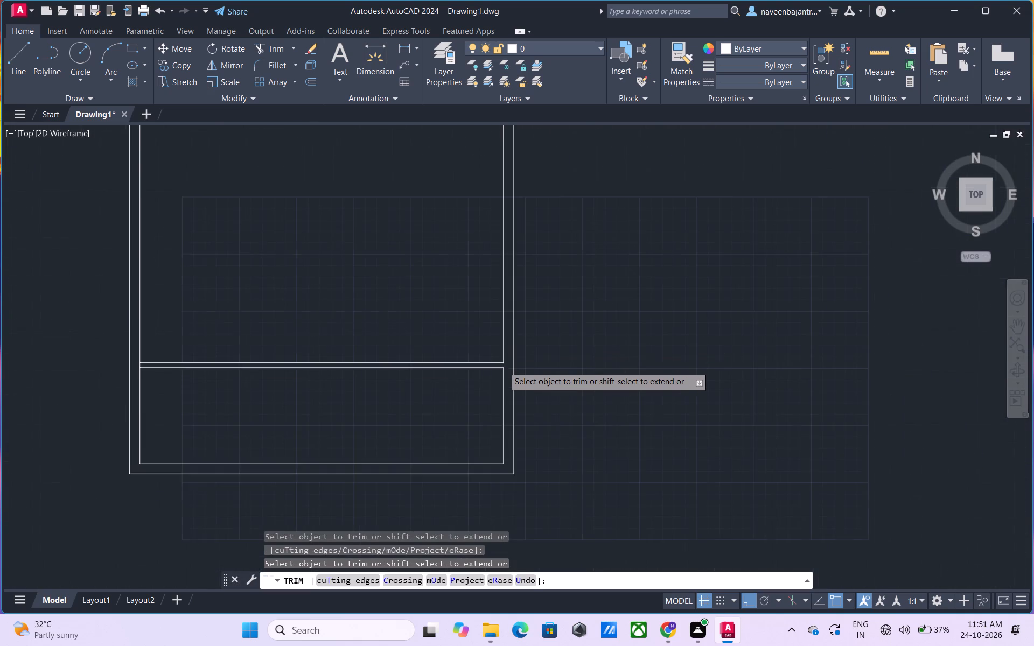
scroll(455, 400, "down", 1)
middle_click_drag(455, 400, 473, 389)
key("Escape")
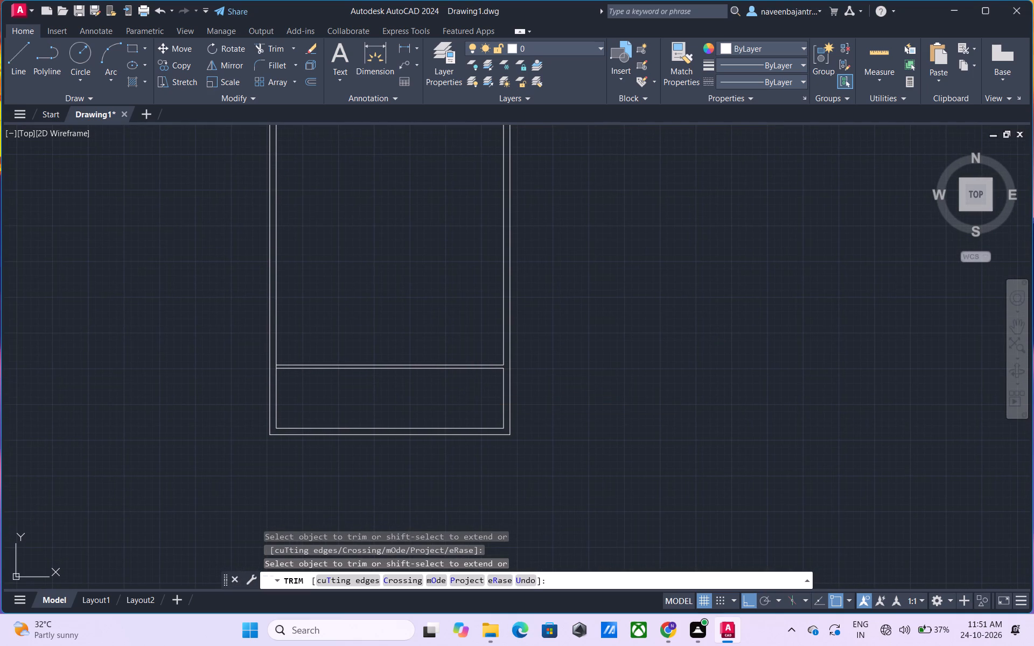
Offset the right inner wall line below the horizontal partition 14'1.5" to the left.
key("o")
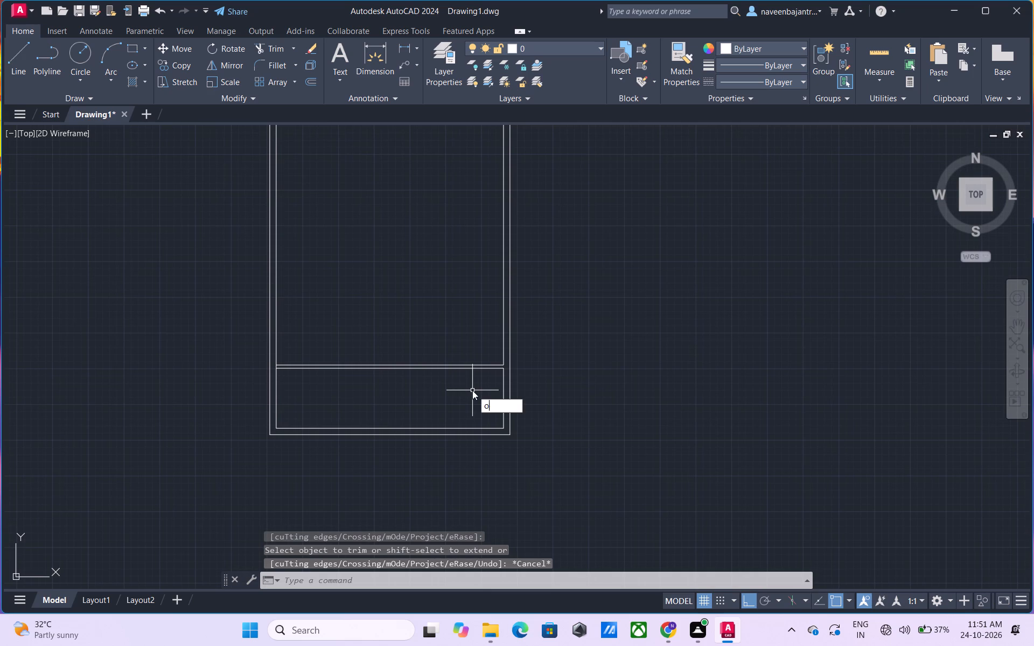
key("space")
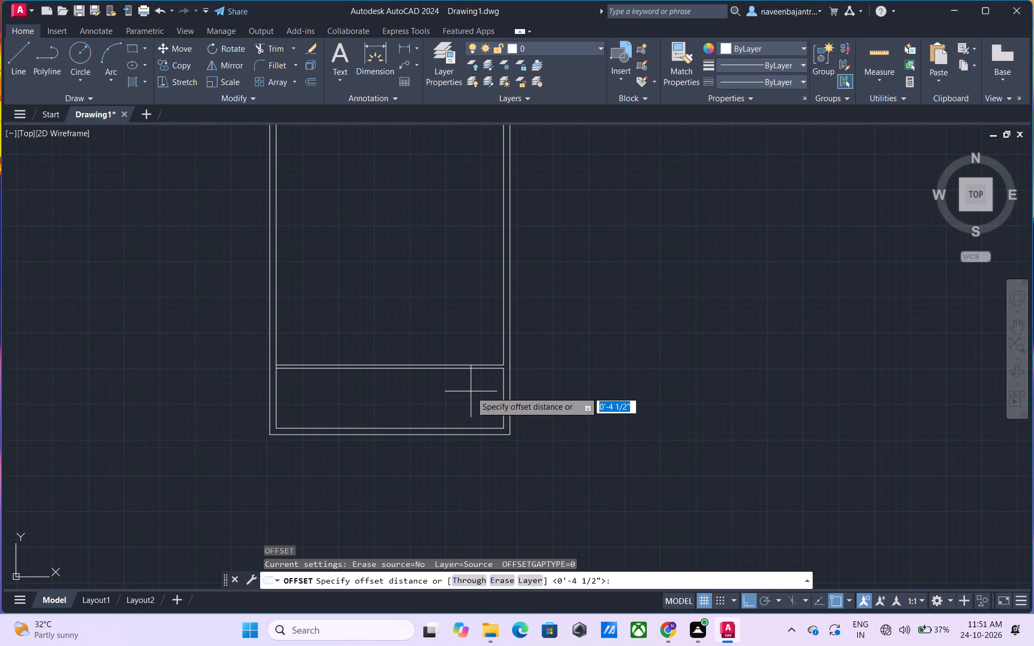
key("1")
key("4")
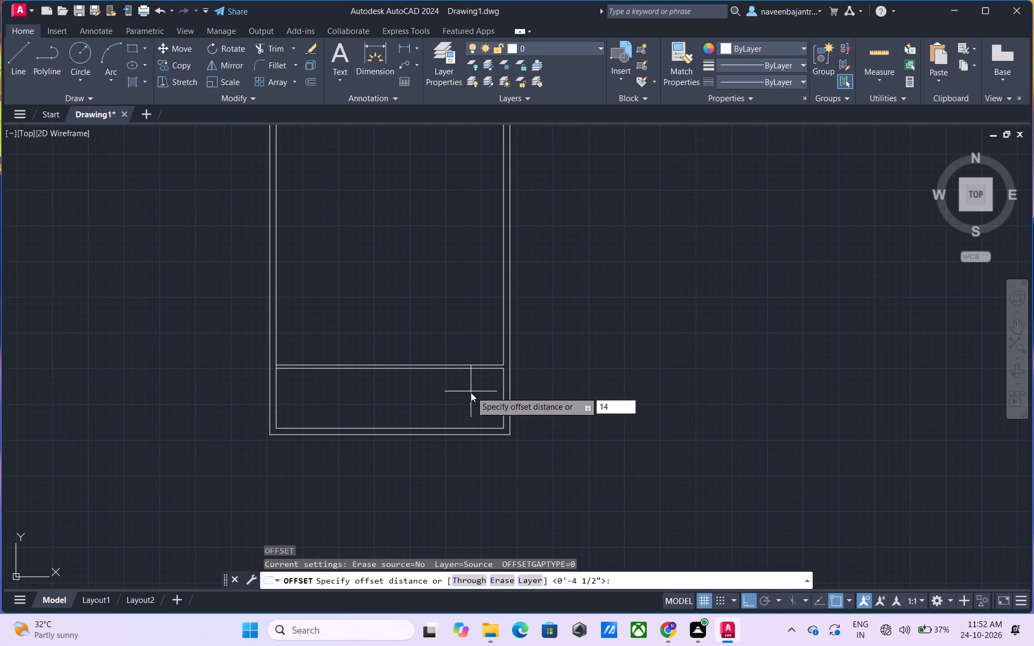
key("apostrophe")
type("1.5")
key("shift+quotedbl")
key("Return")
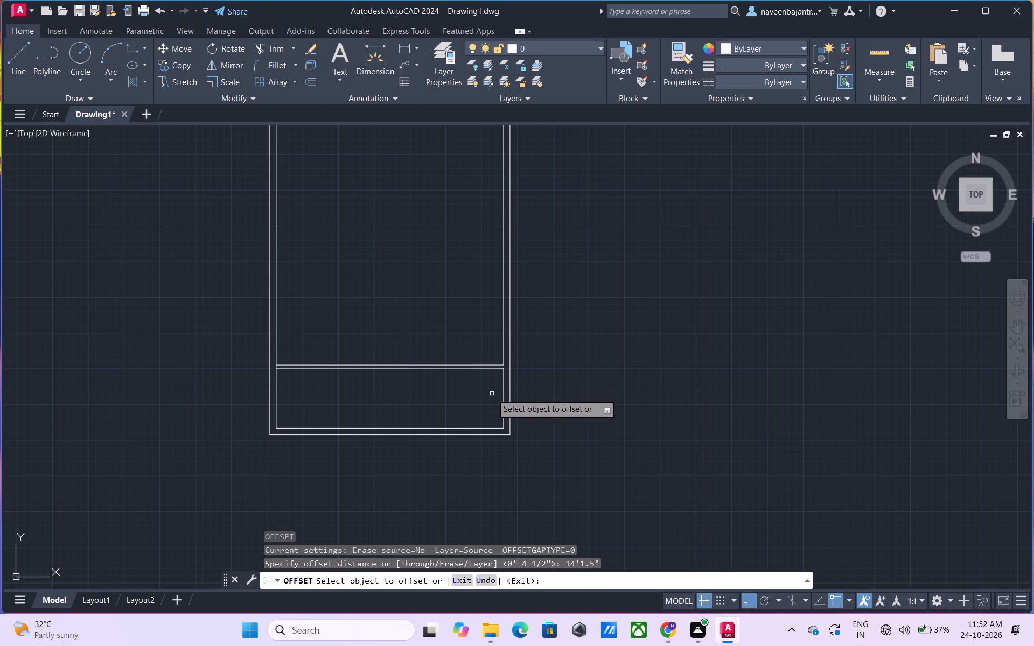
left_click(503, 400)
left_click(438, 401)
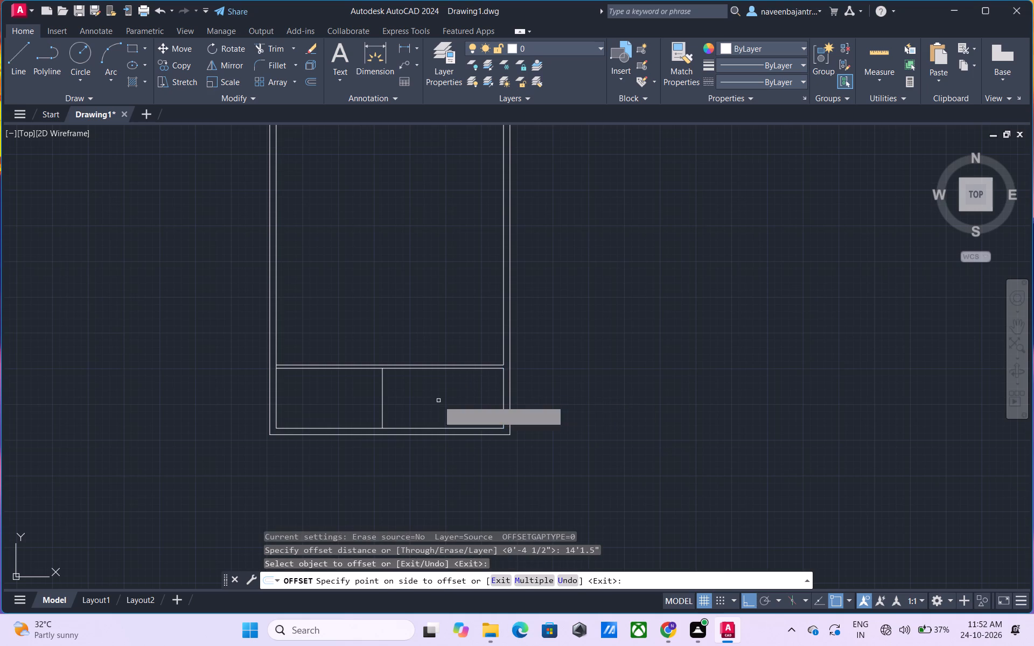
key("Escape")
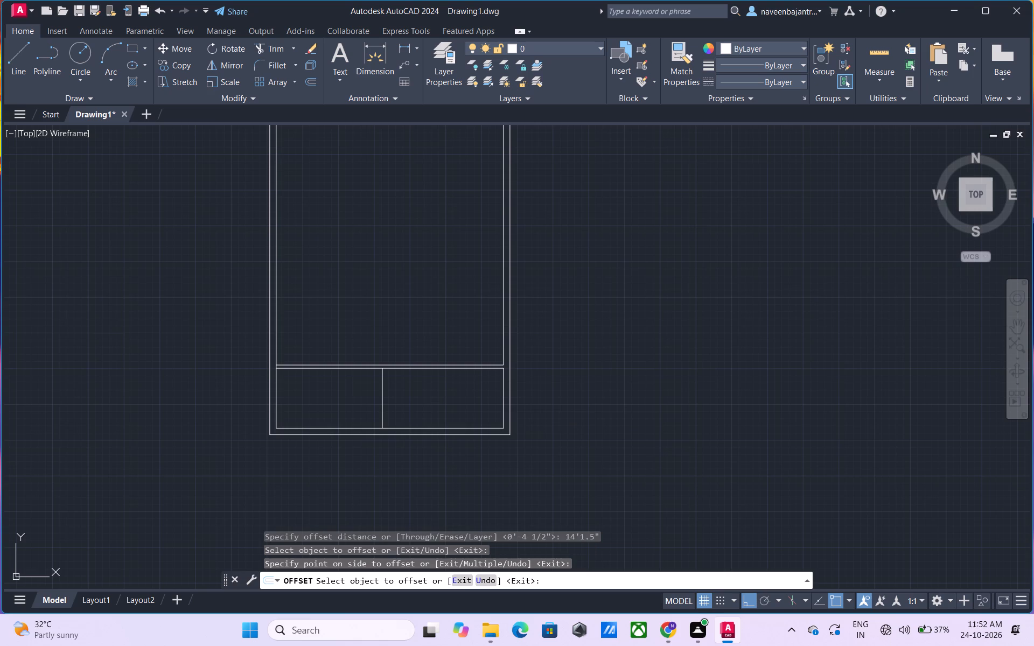
Offset the new vertical line 4.5" to the left to form the vertical partition.
type("o")
key("space")
type("4.5")
key("shift+quotedbl")
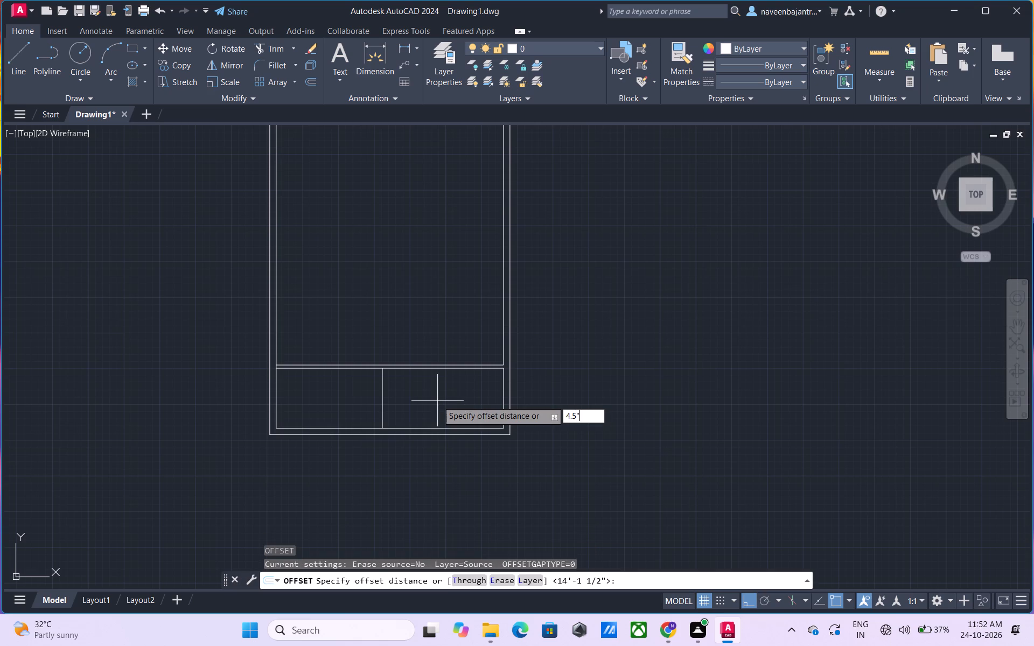
key("Return")
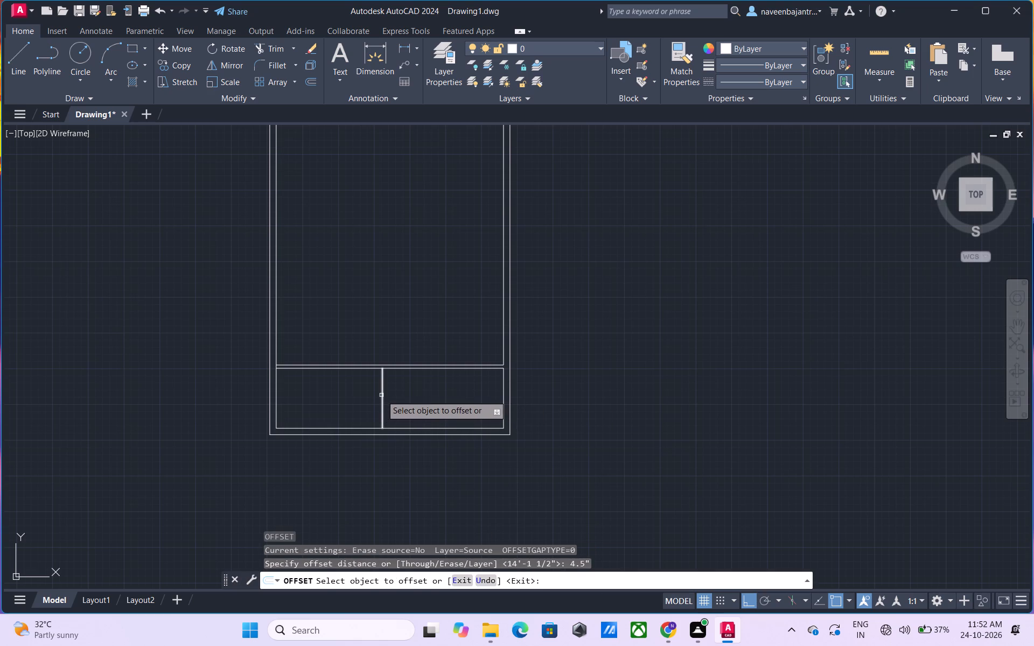
left_click(382, 394)
left_click(366, 395)
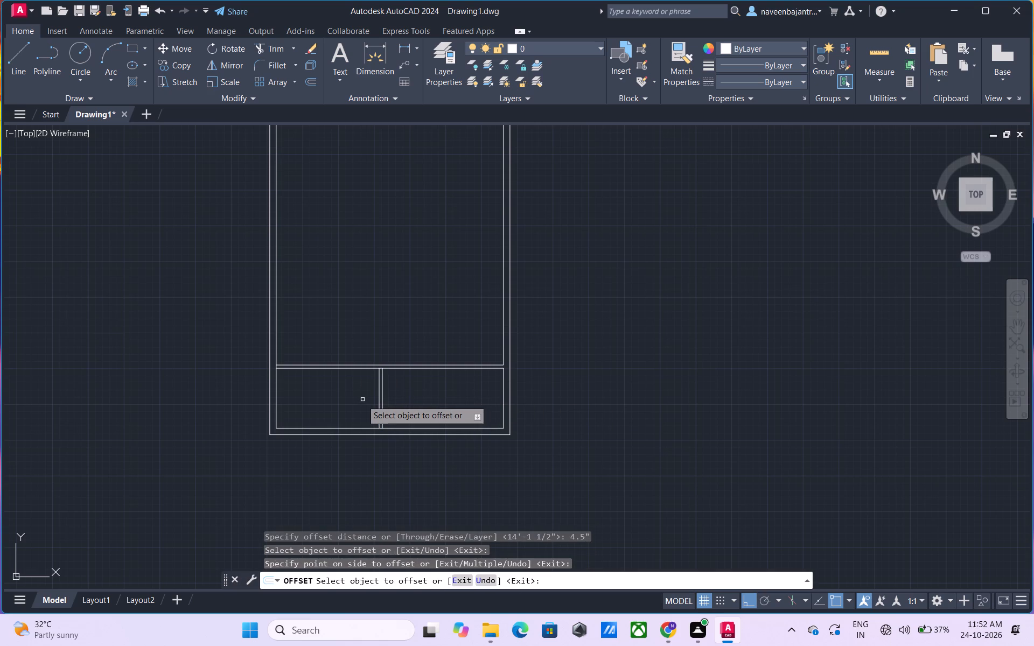
key("Escape")
Draw a short vertical line from the top of the left vertical partition line up across the horizontal partition.
scroll(362, 400, "up", 2)
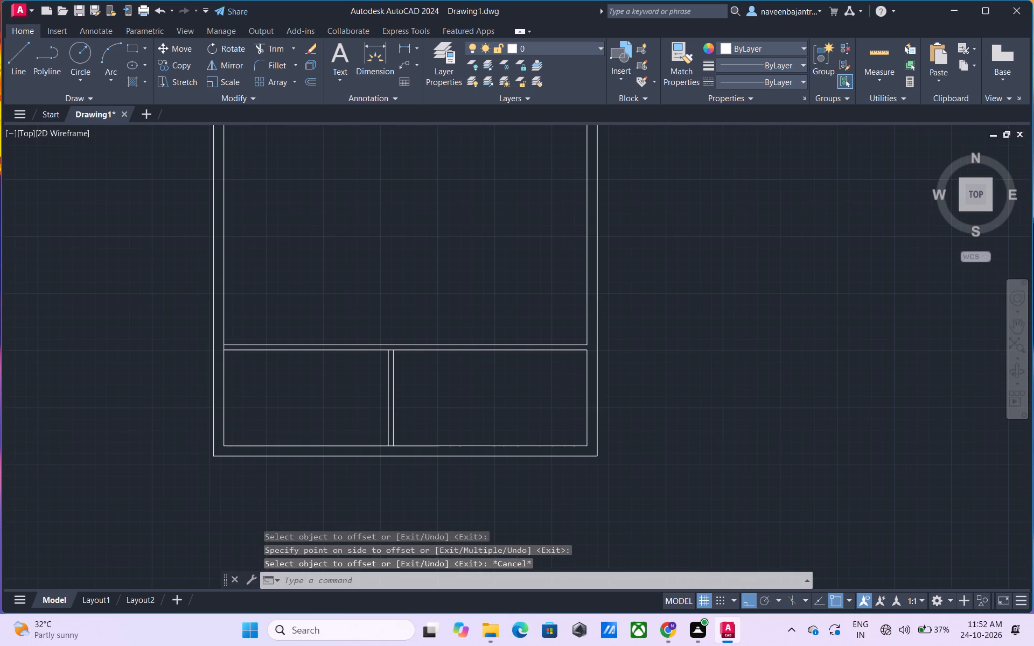
key("Escape")
type("l")
key("space")
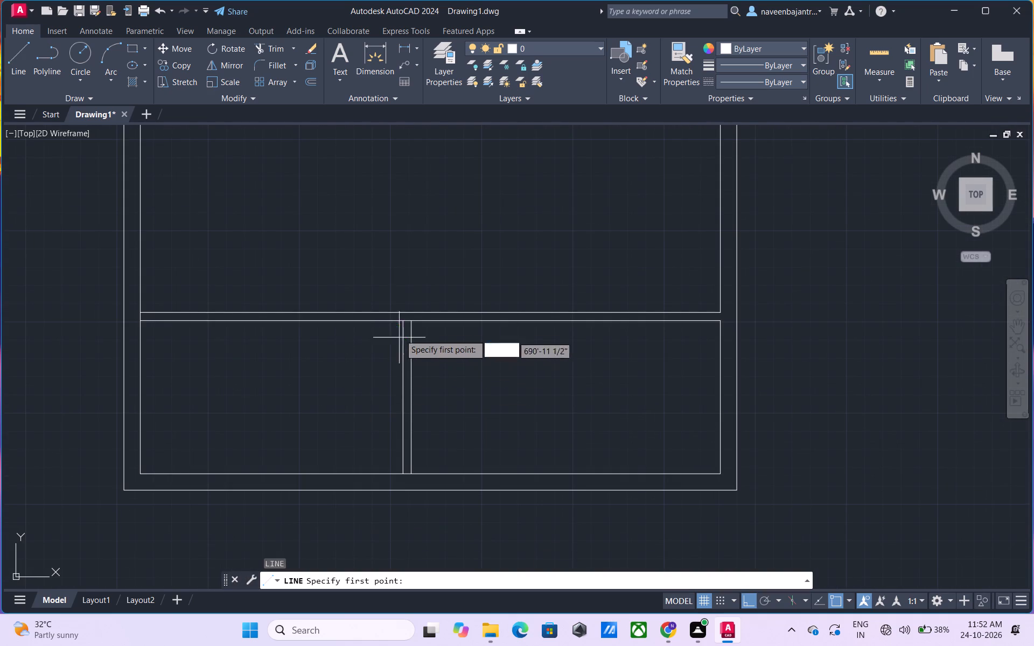
left_click(402, 319)
left_click(406, 296)
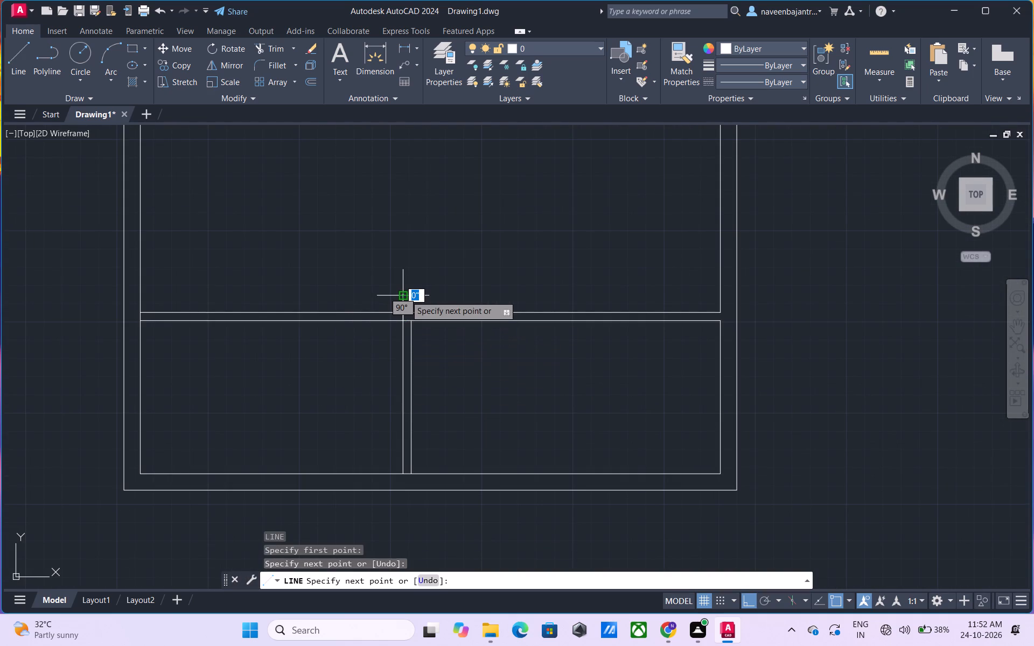
key("Escape")
Trim the horizontal partition lines left of the vertical partition, the stub above it, and the line segments crossing the partition's wall junctions.
type("tr")
key("space")
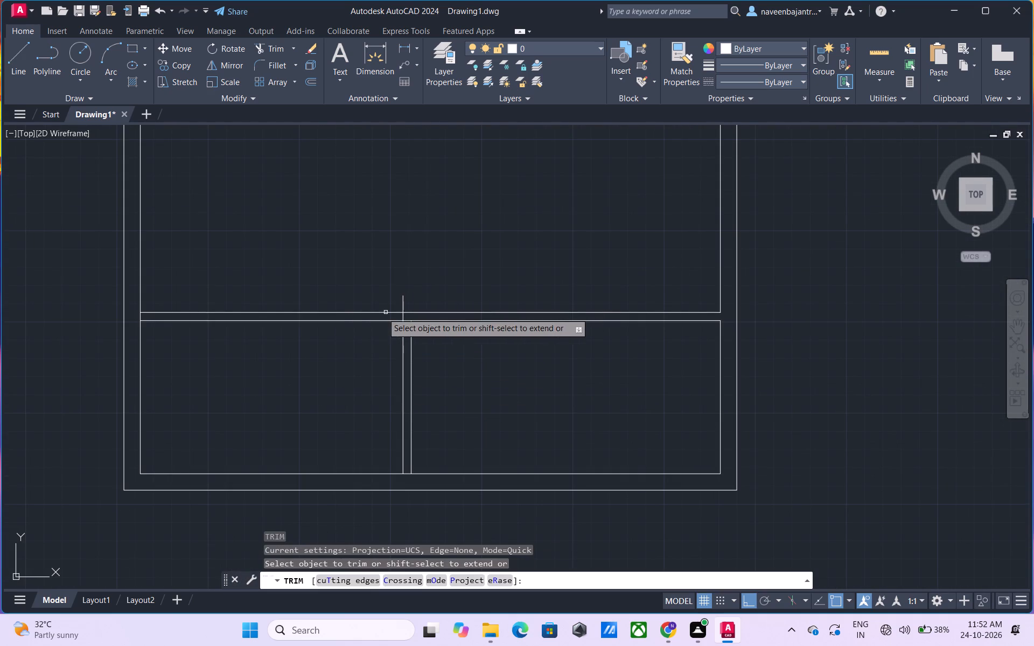
left_click(376, 319)
left_click(379, 312)
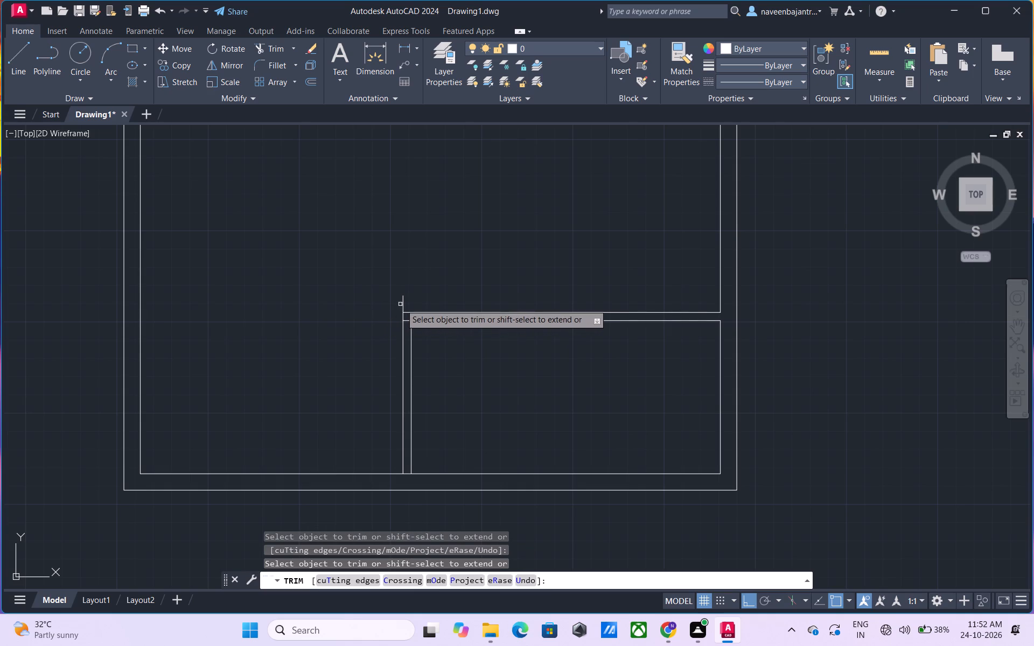
left_click(402, 304)
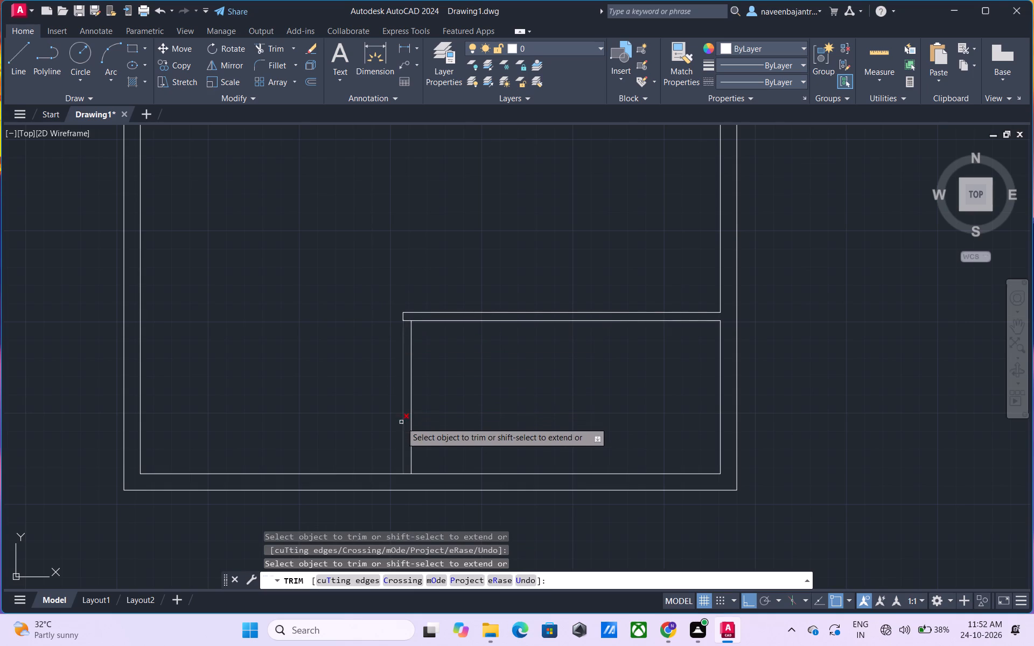
left_click(408, 472)
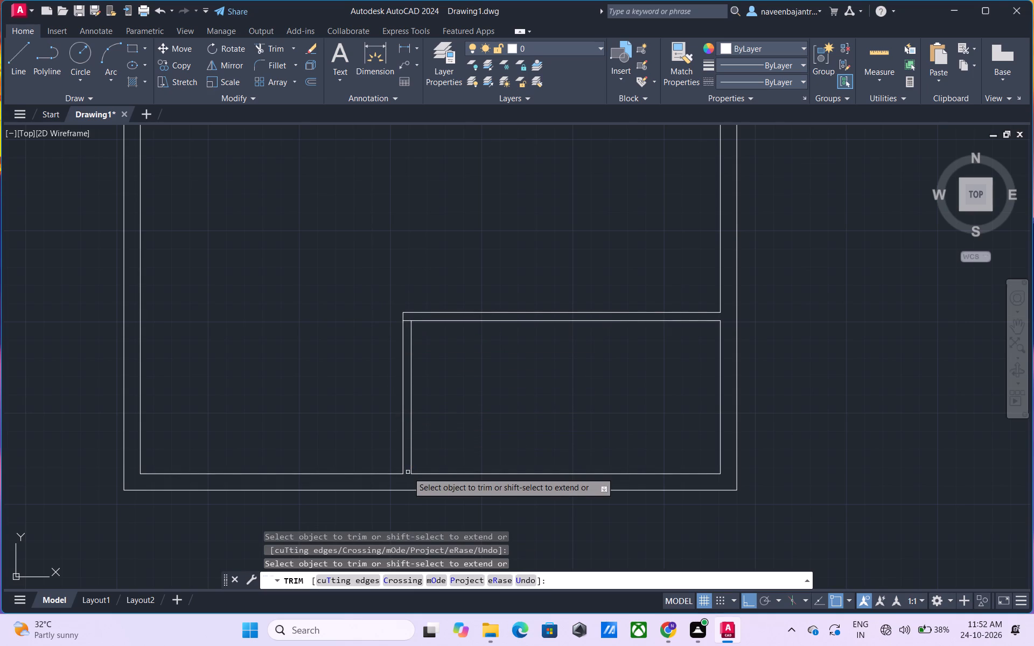
left_click(406, 320)
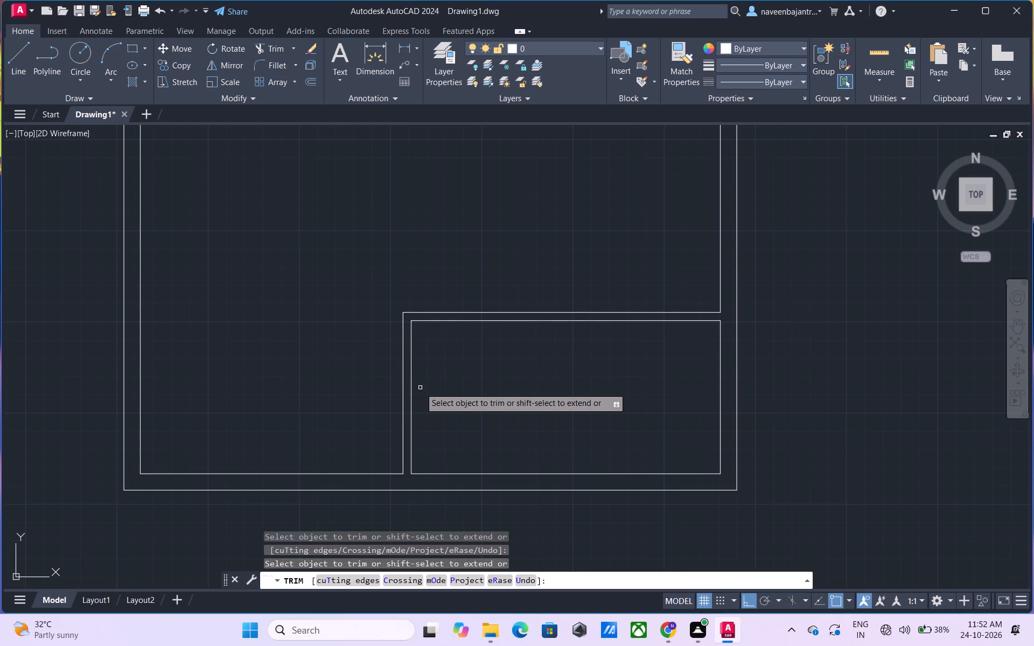
key("Escape")
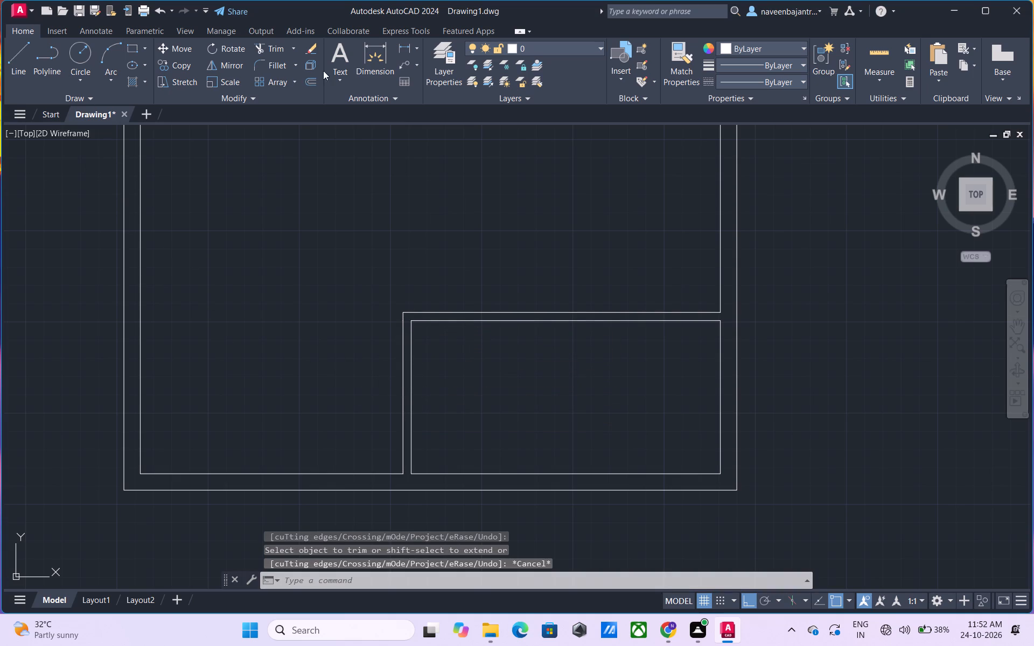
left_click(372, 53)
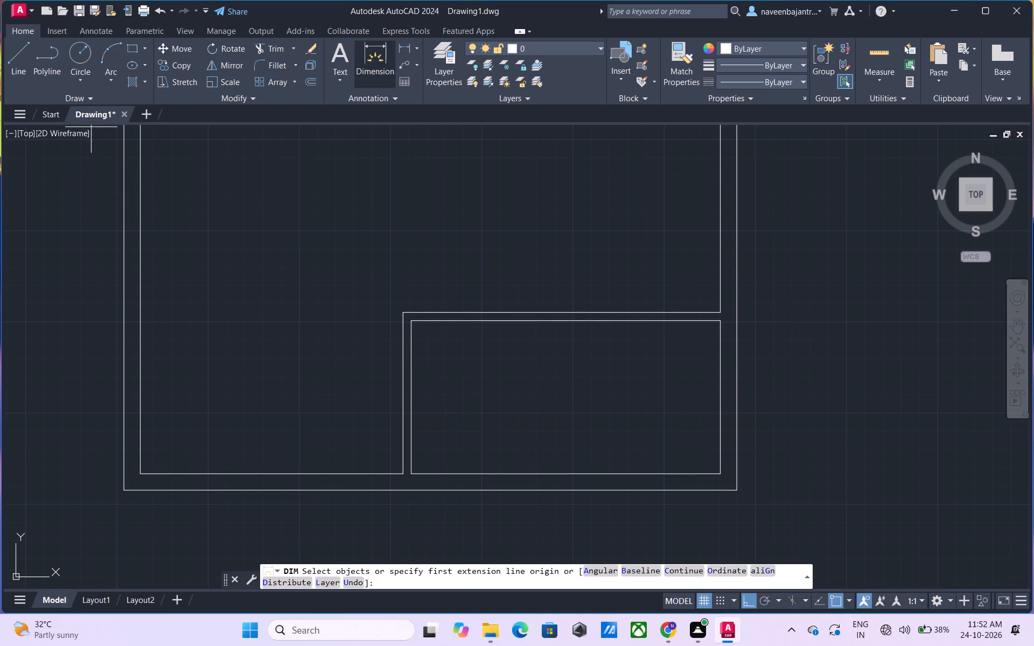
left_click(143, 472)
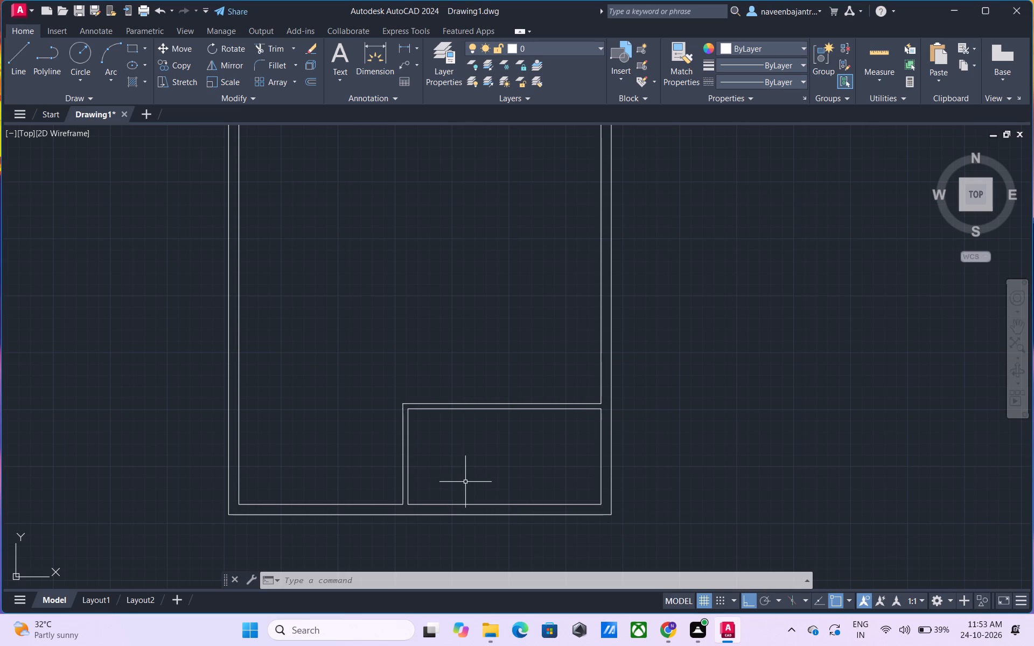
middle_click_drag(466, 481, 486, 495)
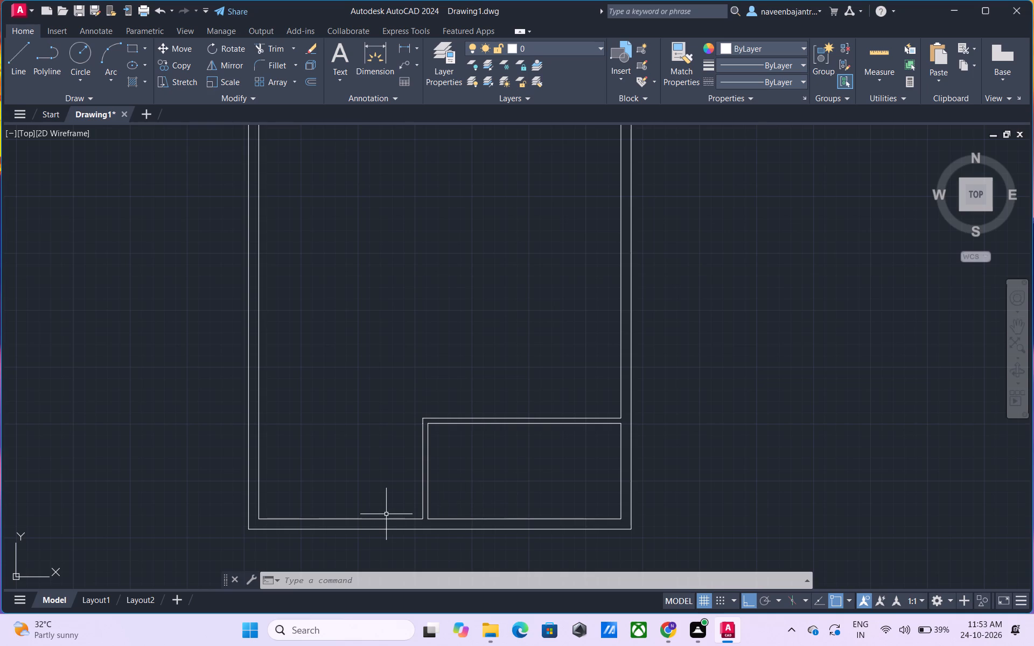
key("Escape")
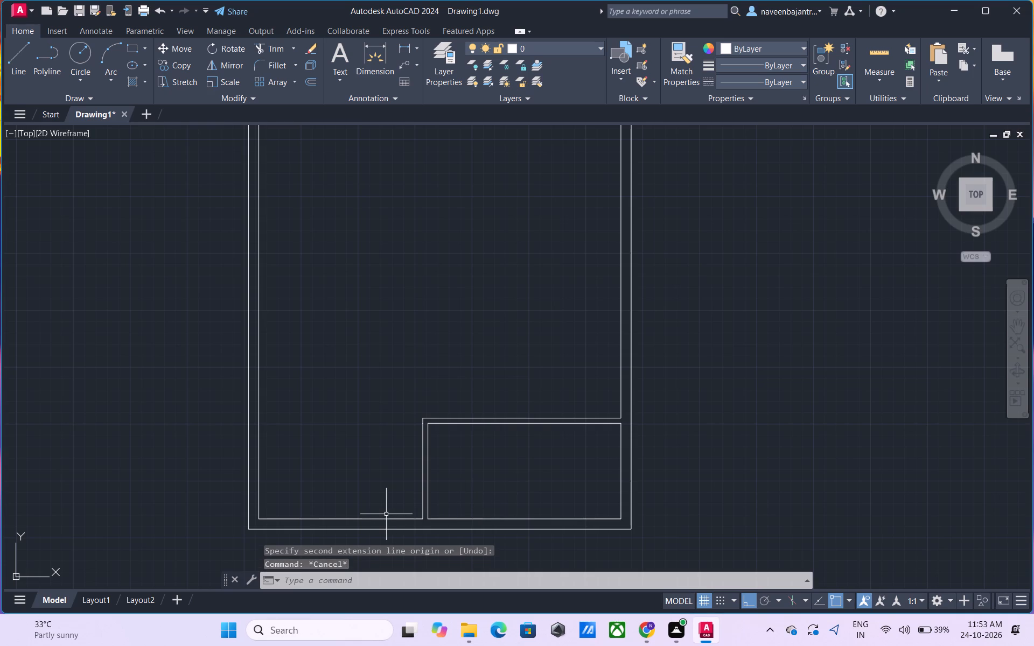
Offset the bottom inner wall line of the lower-left area 11'9.5" upward.
key("o")
key("space")
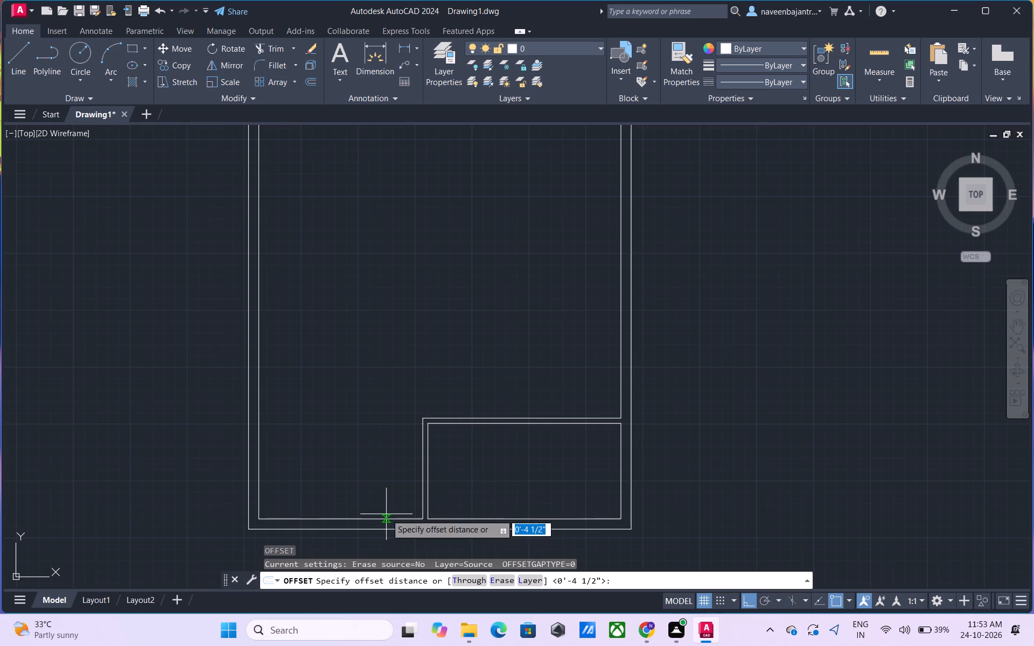
type("11")
key("apostrophe")
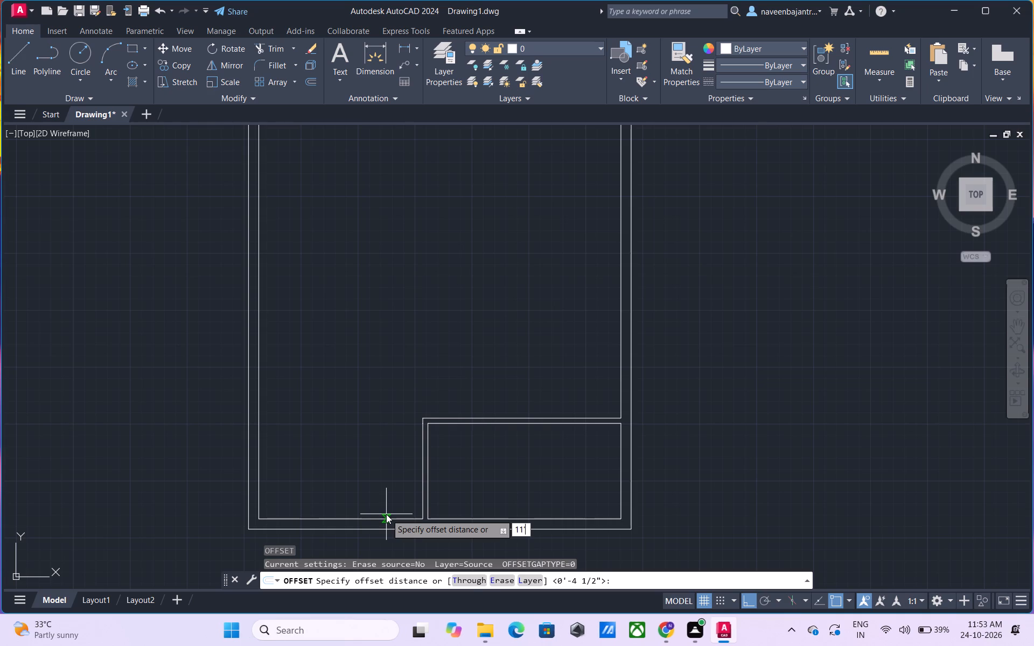
type("9.5")
key("shift+quotedbl")
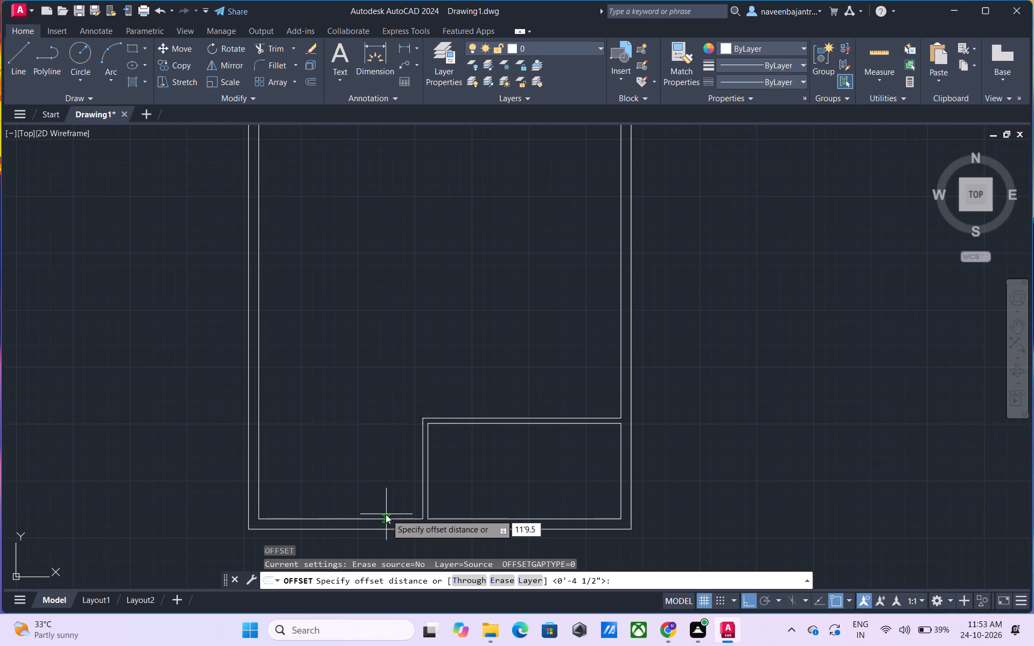
key("Return")
left_click(365, 517)
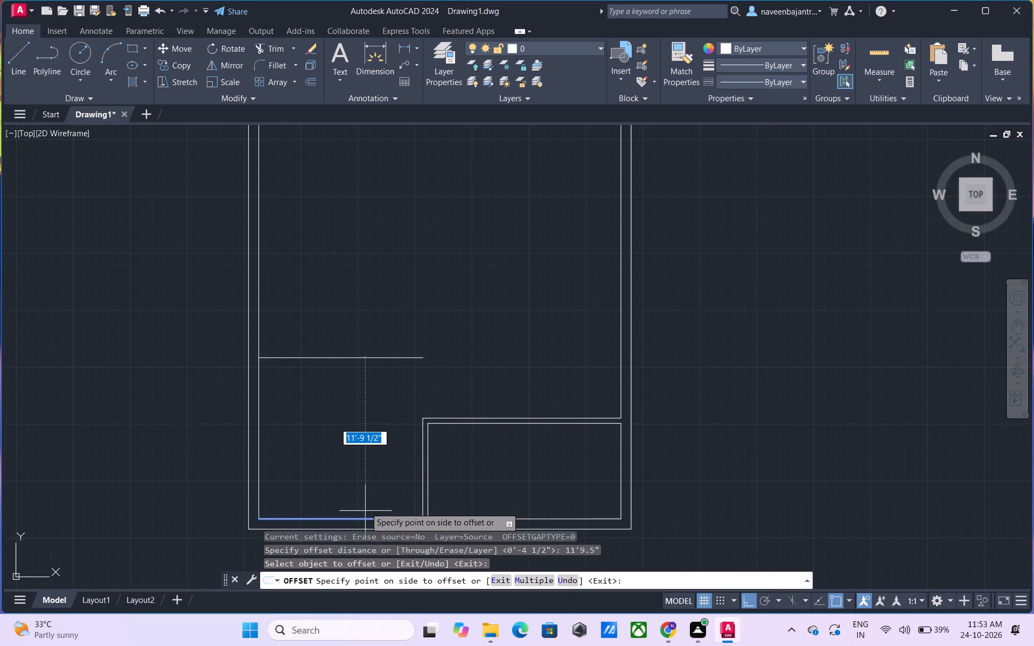
left_click(365, 489)
key("Escape")
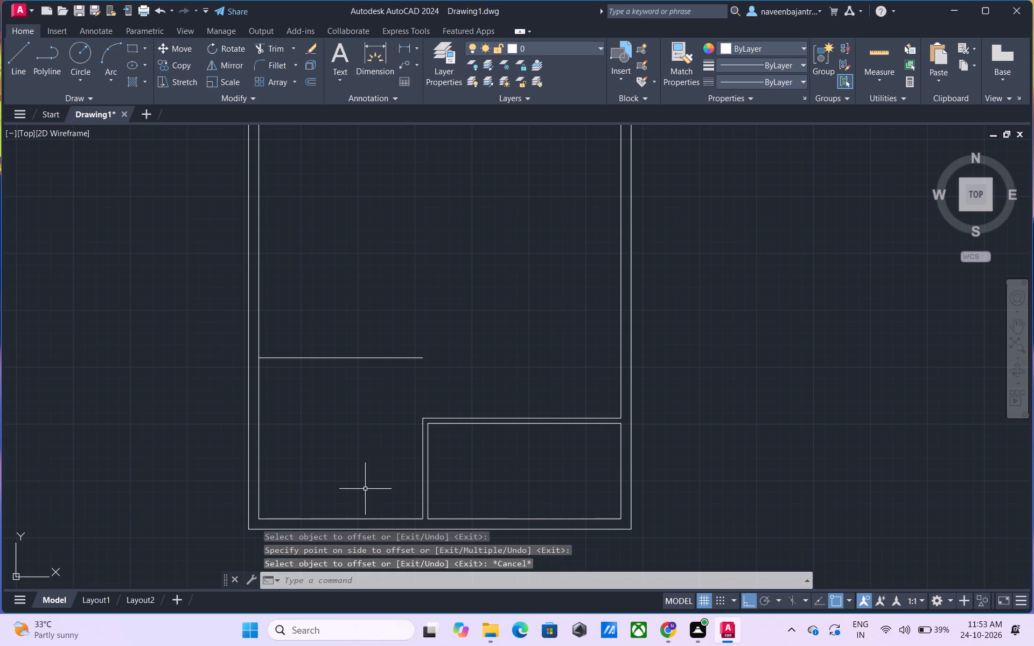
key("Escape")
Offset the new horizontal line 4.5" upward to form the lower-left room's top partition.
type("o 4.5")
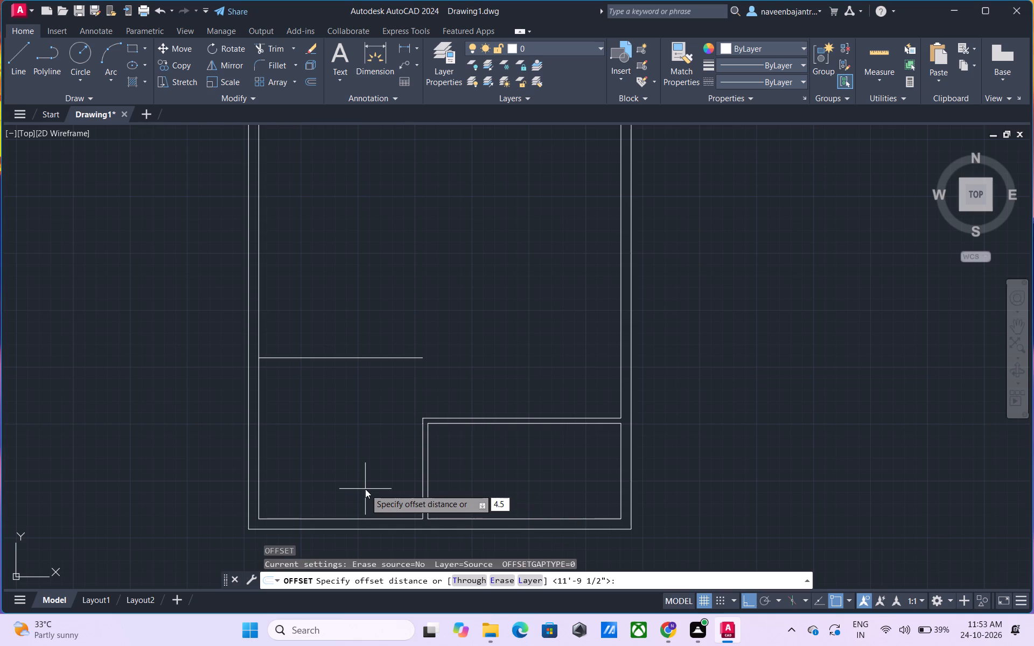
key("shift+quotedbl")
key("Return")
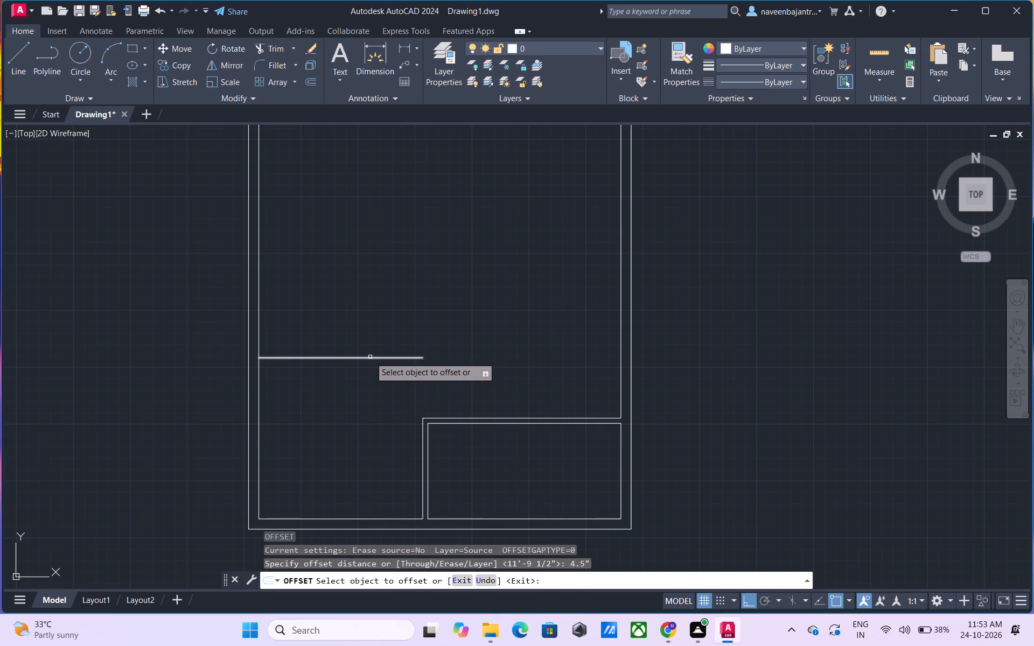
left_click(370, 357)
left_click(372, 329)
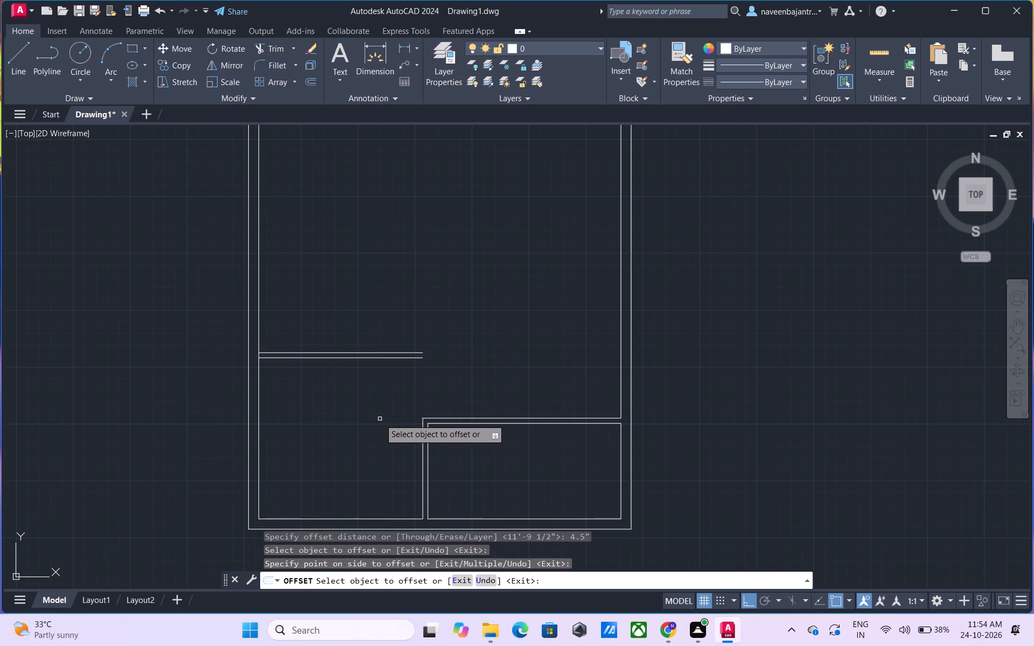
scroll(380, 419, "up", 2)
key("Escape")
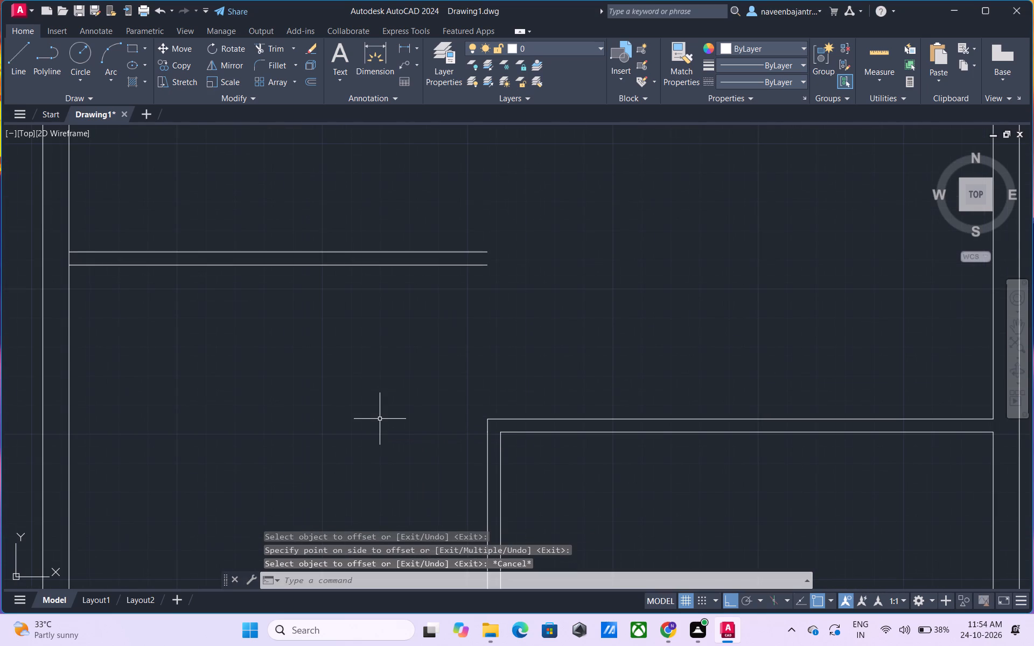
Draw a vertical line from the right end of the new partition's lower line down to the existing partition's outer corner.
type("l")
key("space")
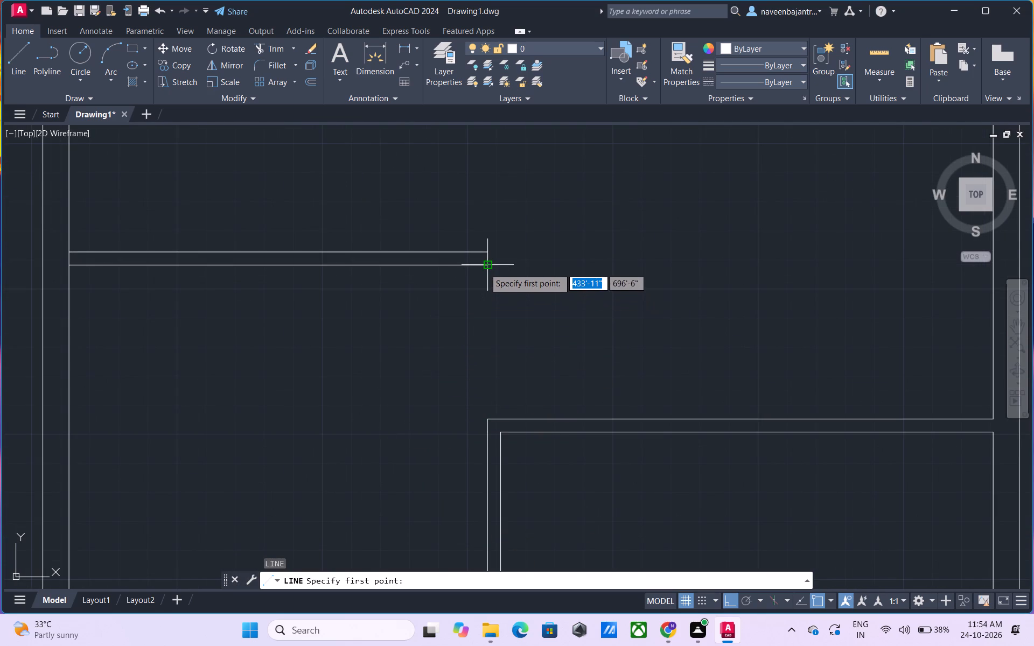
left_click(484, 268)
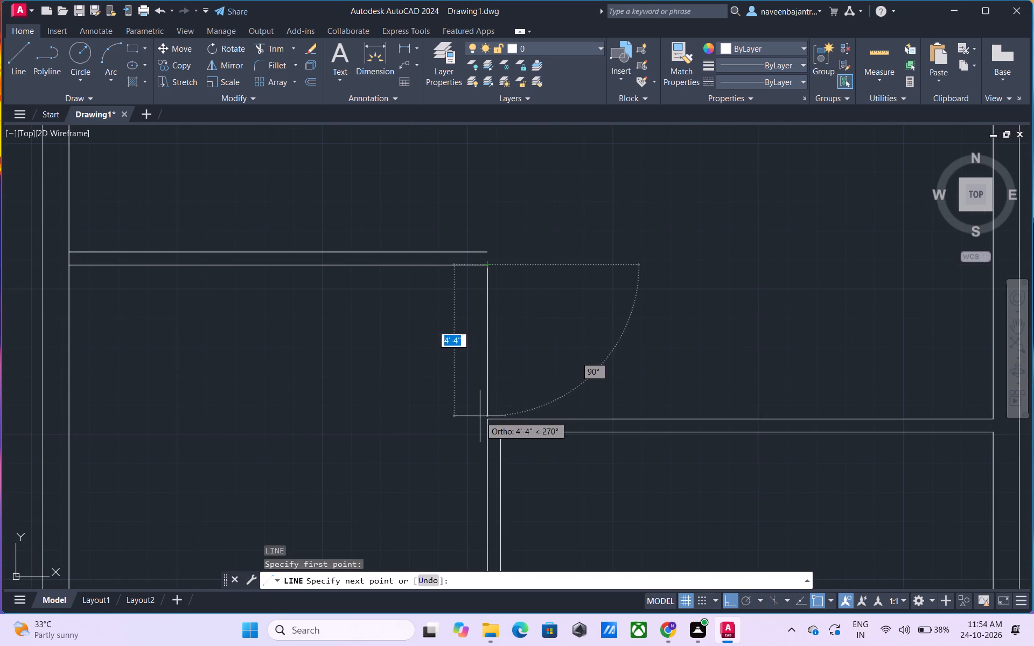
left_click(486, 420)
key("Escape")
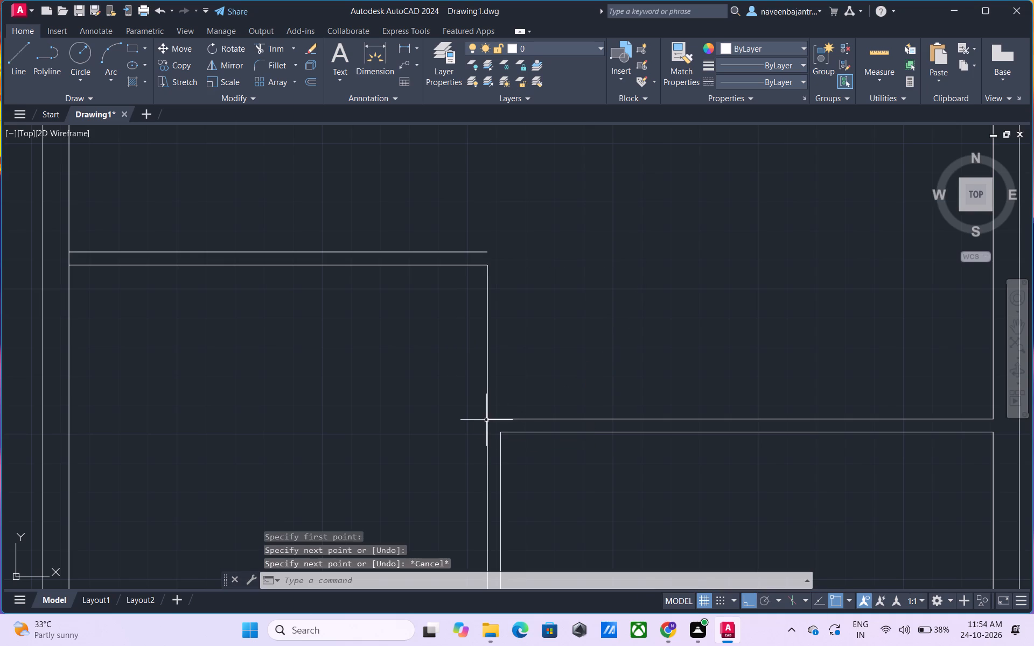
Draw a vertical line from the lower-right room's inner top-left corner up past the new partition's upper line.
type("l")
key("space")
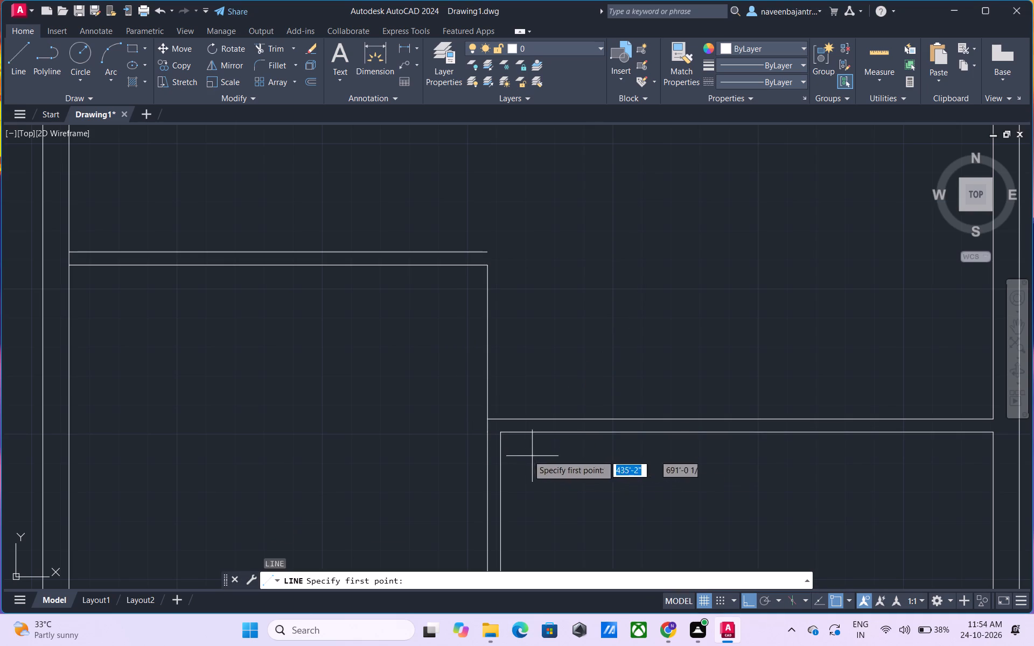
left_click(500, 434)
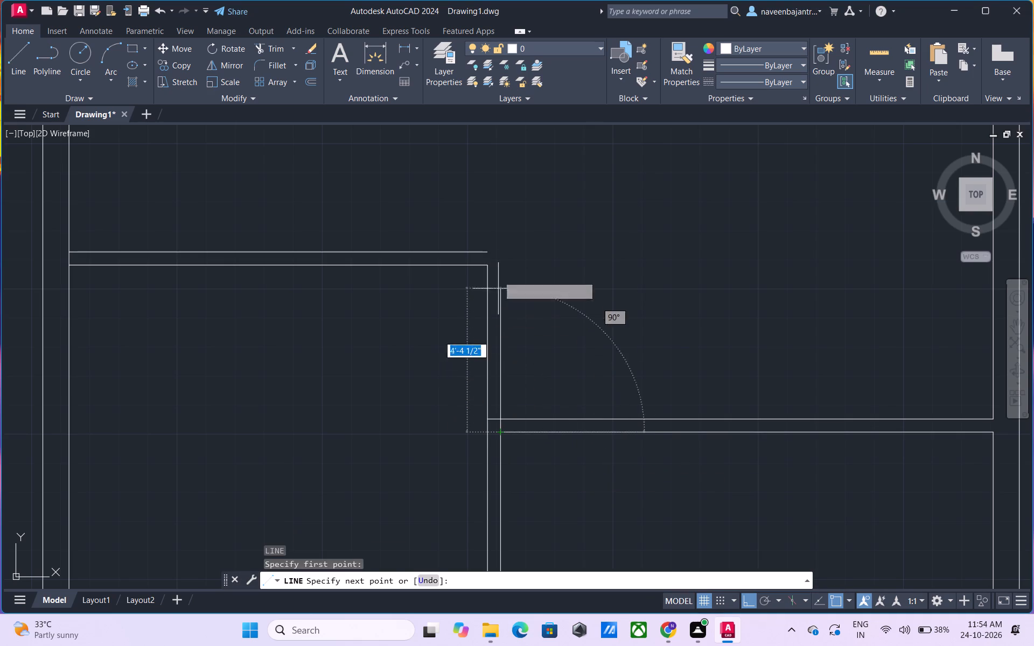
left_click(500, 233)
key("Escape")
Draw a short horizontal line from the right end of the new partition's upper line across the new vertical line.
type("l")
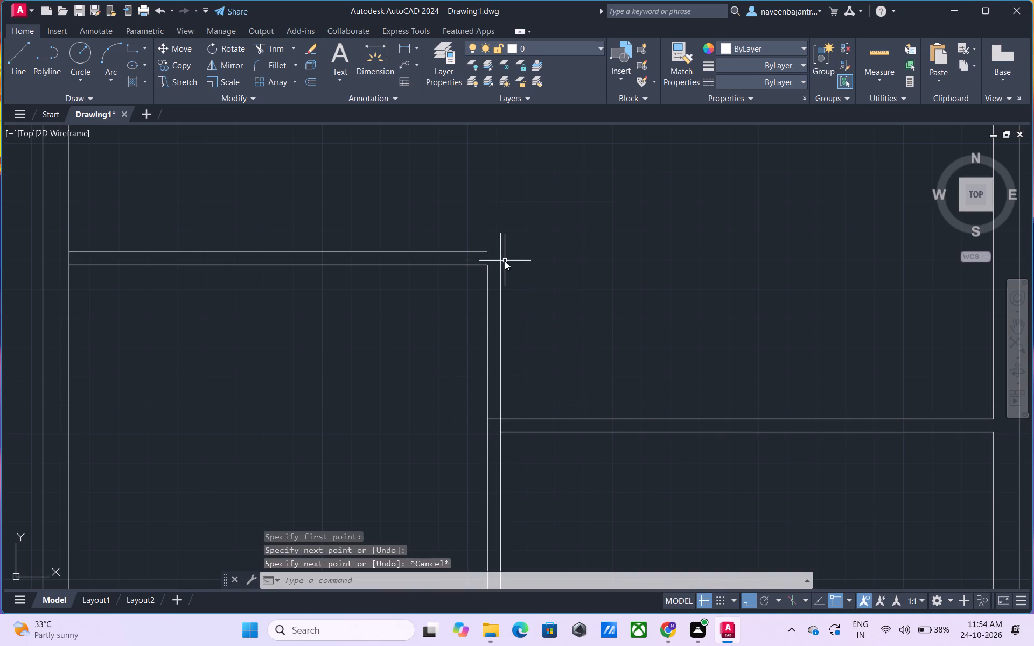
key("space")
left_click(485, 248)
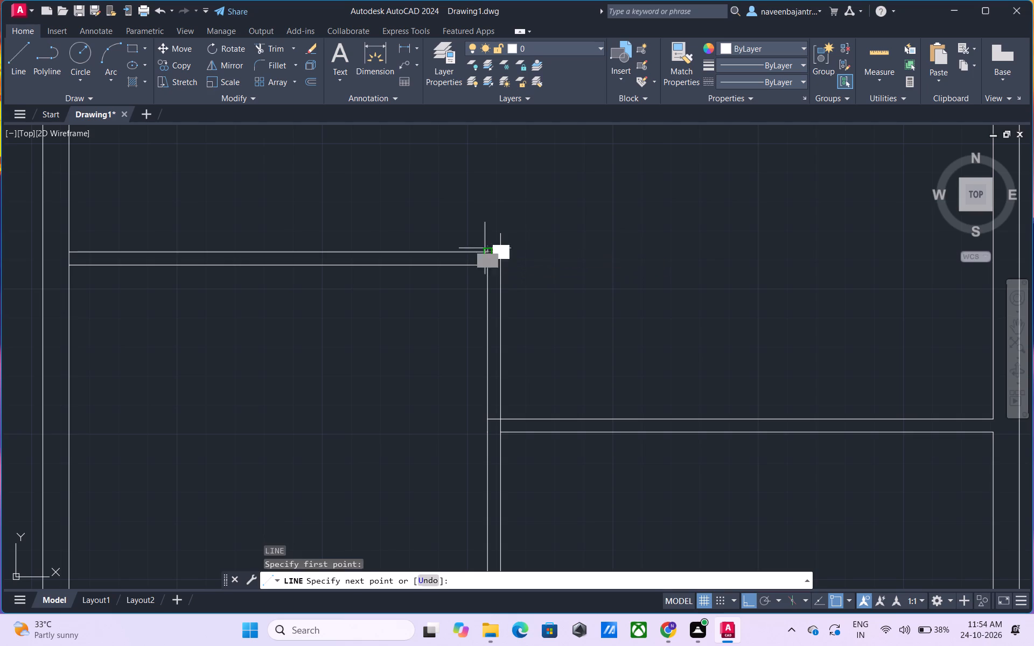
left_click(509, 255)
key("Escape")
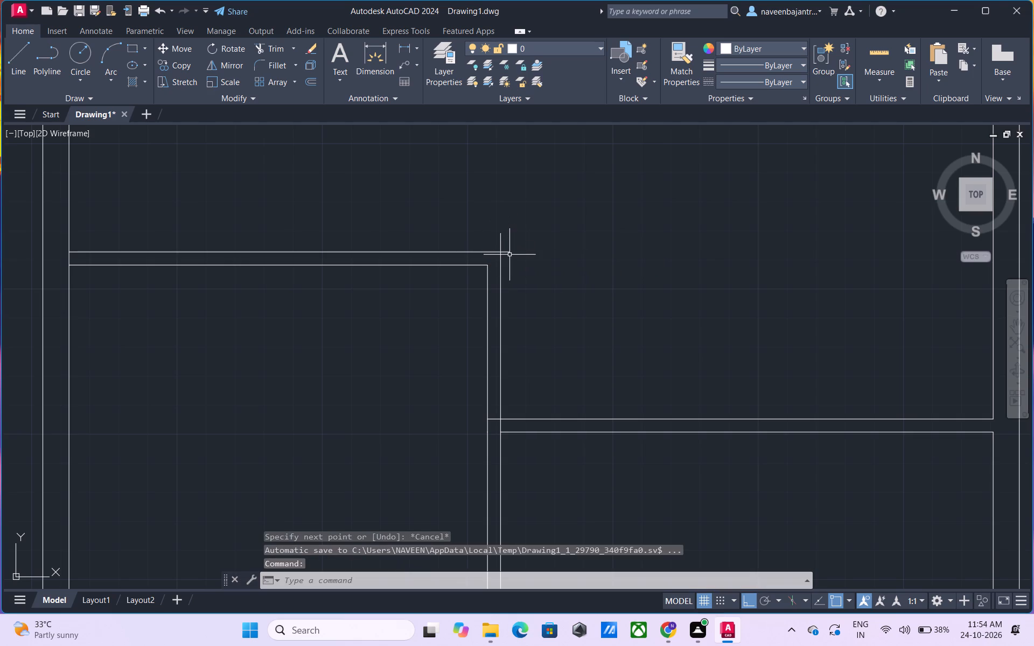
Trim the overhanging line ends at the new partition corner and the segments crossing the junction with the lower-right room's partition.
type("tr")
key("space")
left_click(507, 250)
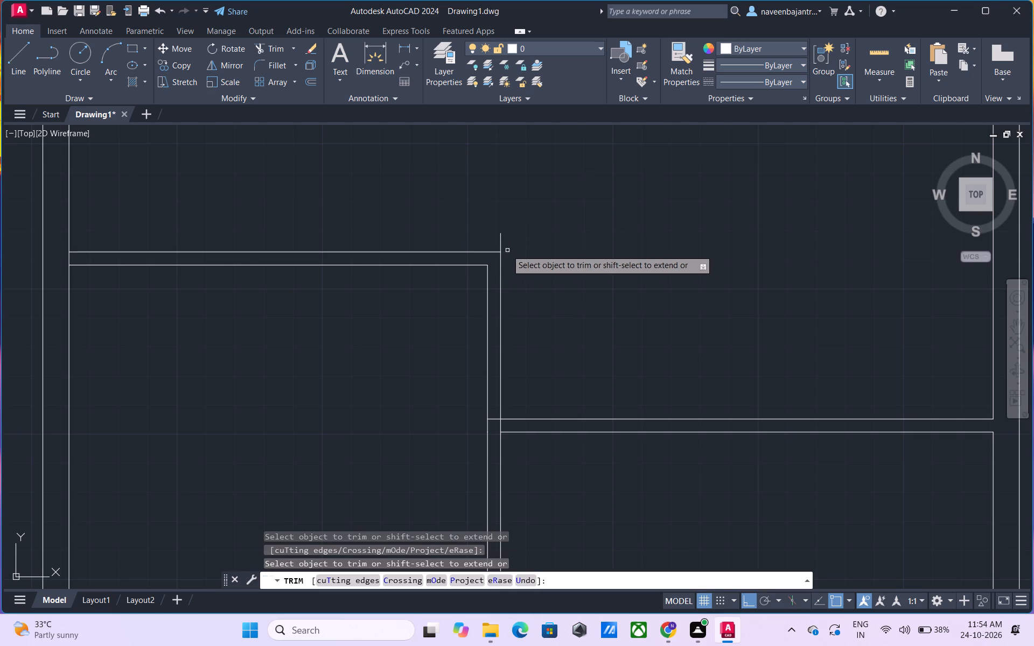
left_click(500, 238)
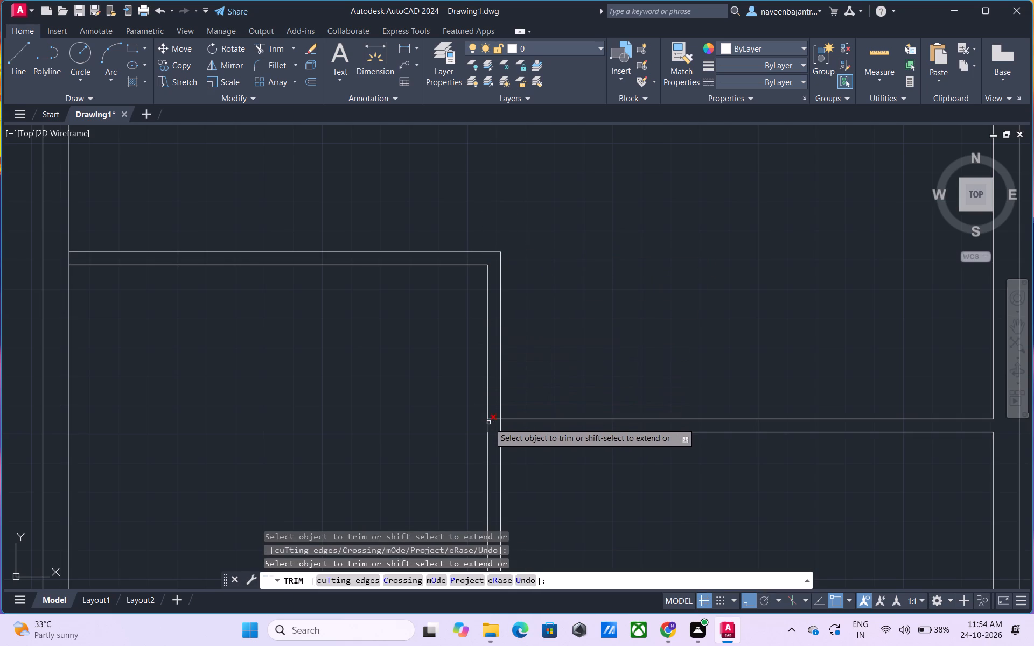
left_click(493, 419)
left_click(499, 426)
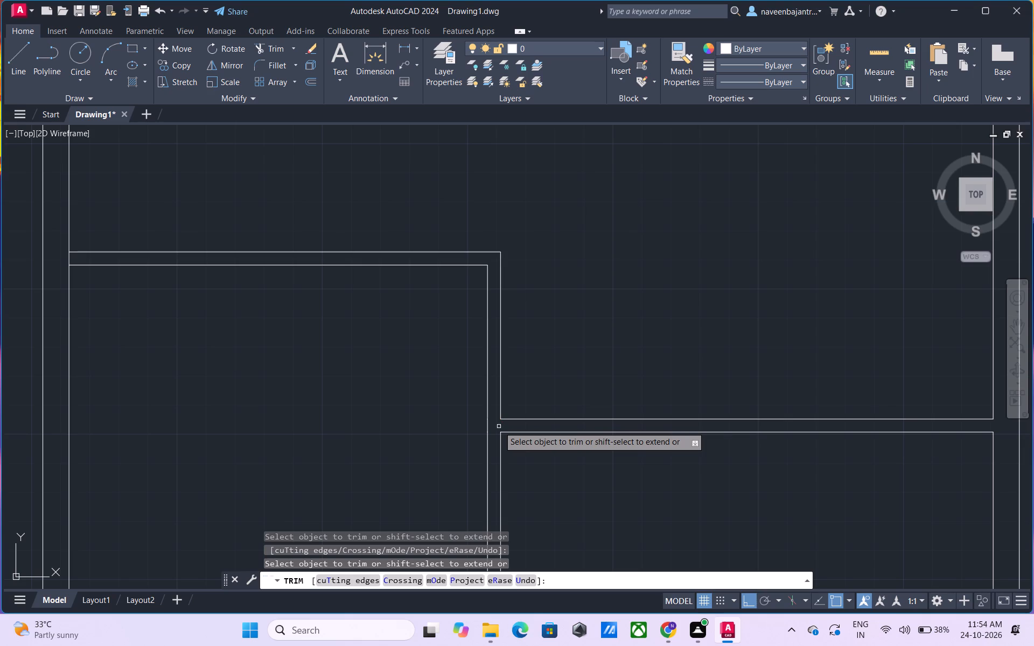
key("Escape")
Trim the left inner wall line between the two lines of the new horizontal partition.
scroll(499, 426, "down", 2)
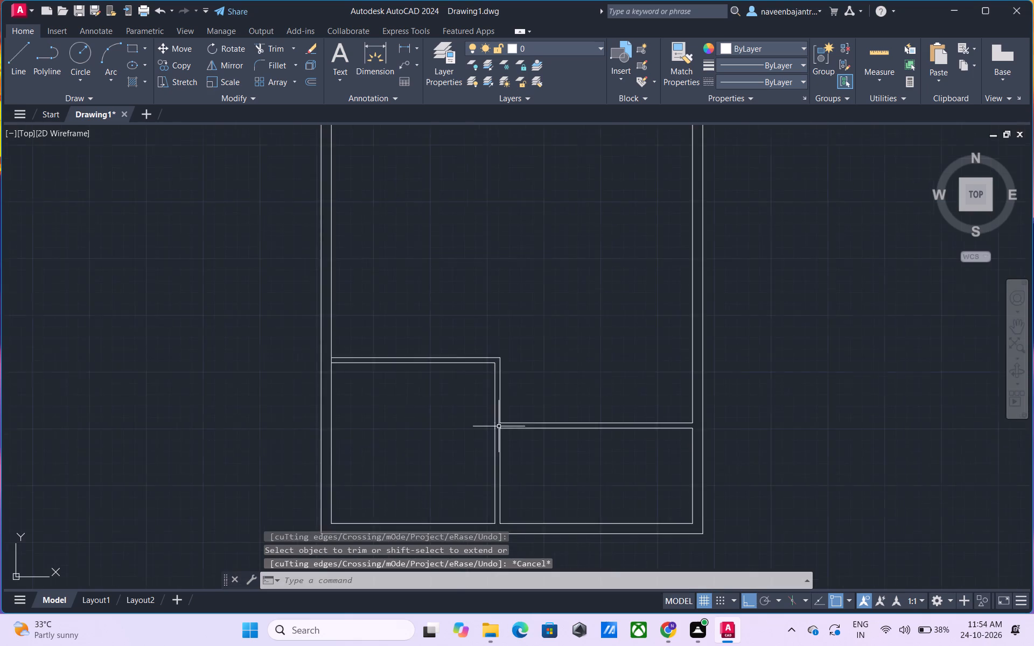
scroll(499, 426, "down", 1)
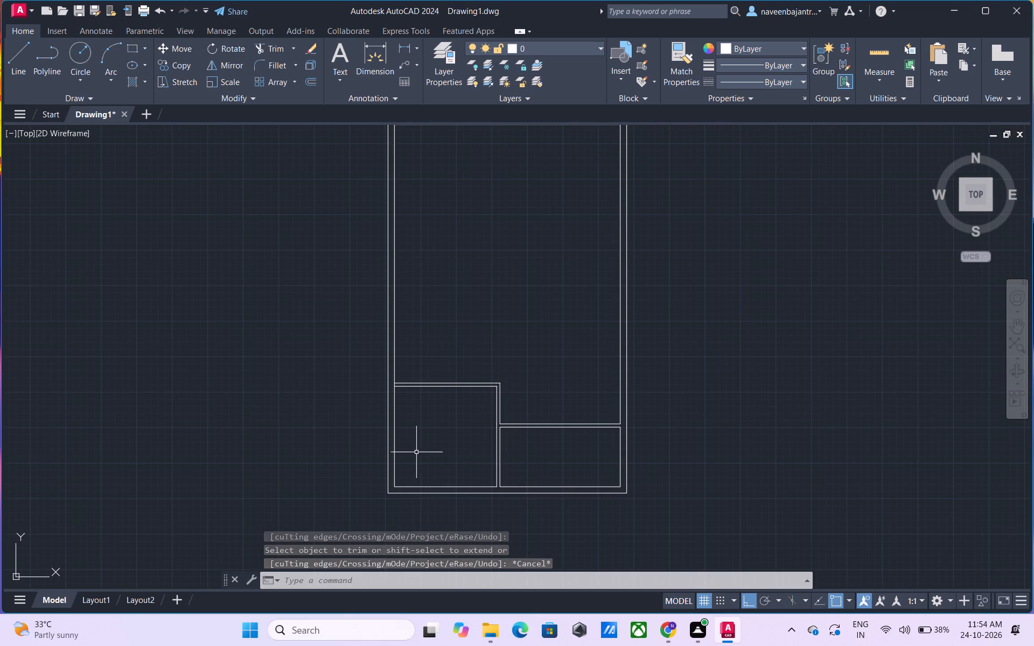
scroll(410, 450, "up", 2)
key("Escape")
type("tr")
key("space")
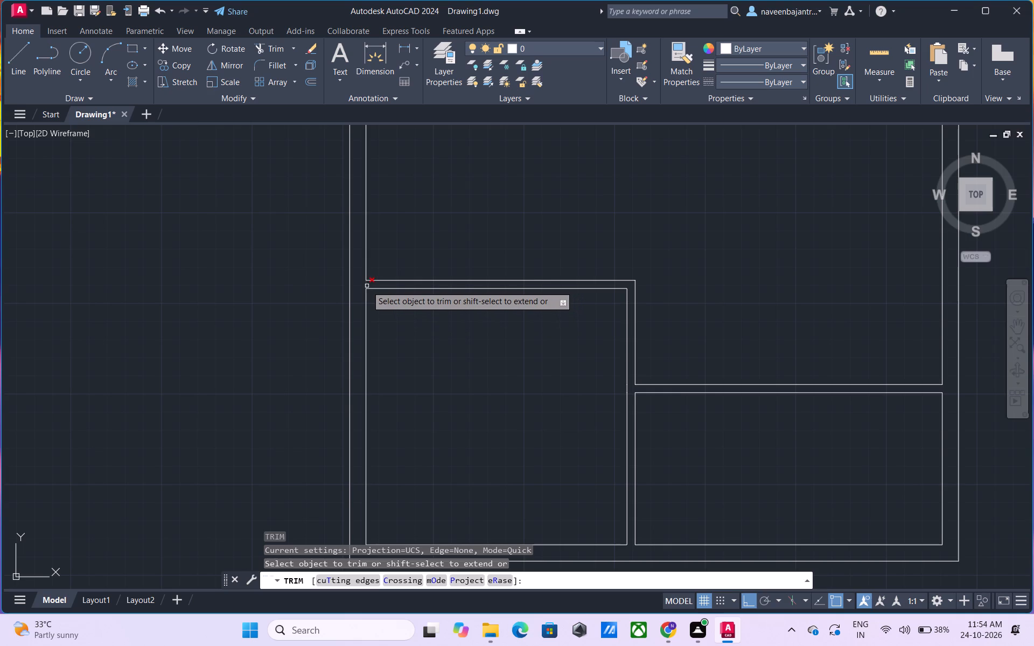
left_click(367, 286)
key("Escape")
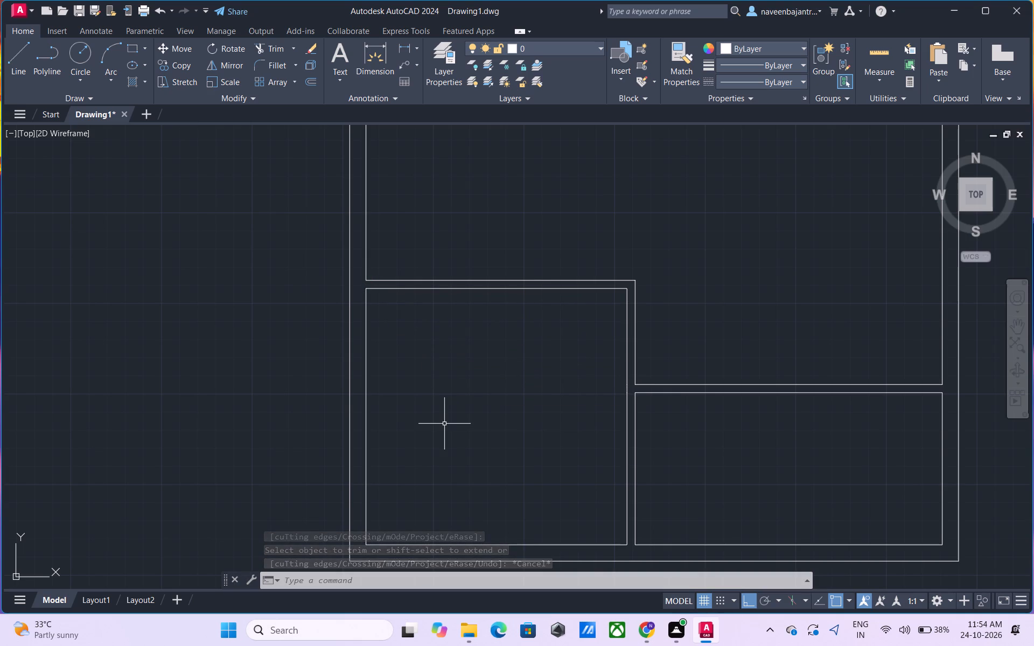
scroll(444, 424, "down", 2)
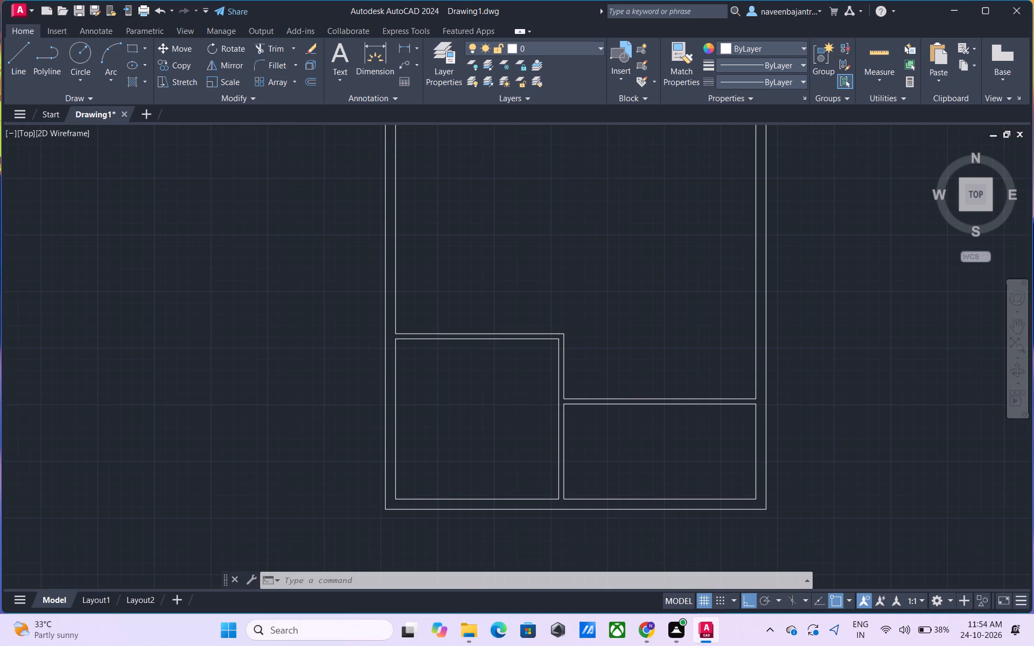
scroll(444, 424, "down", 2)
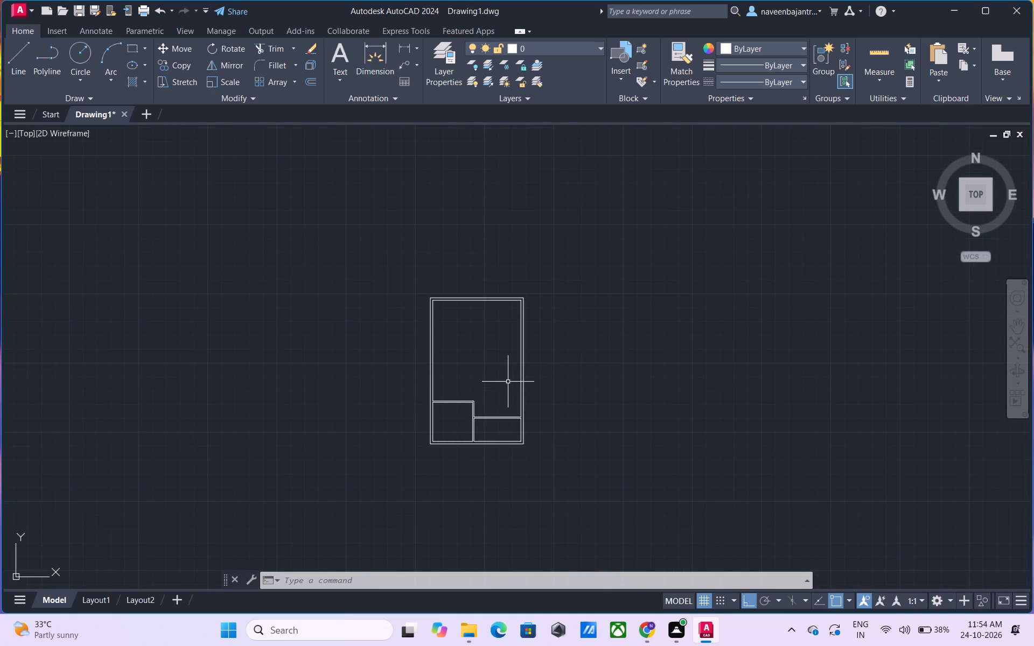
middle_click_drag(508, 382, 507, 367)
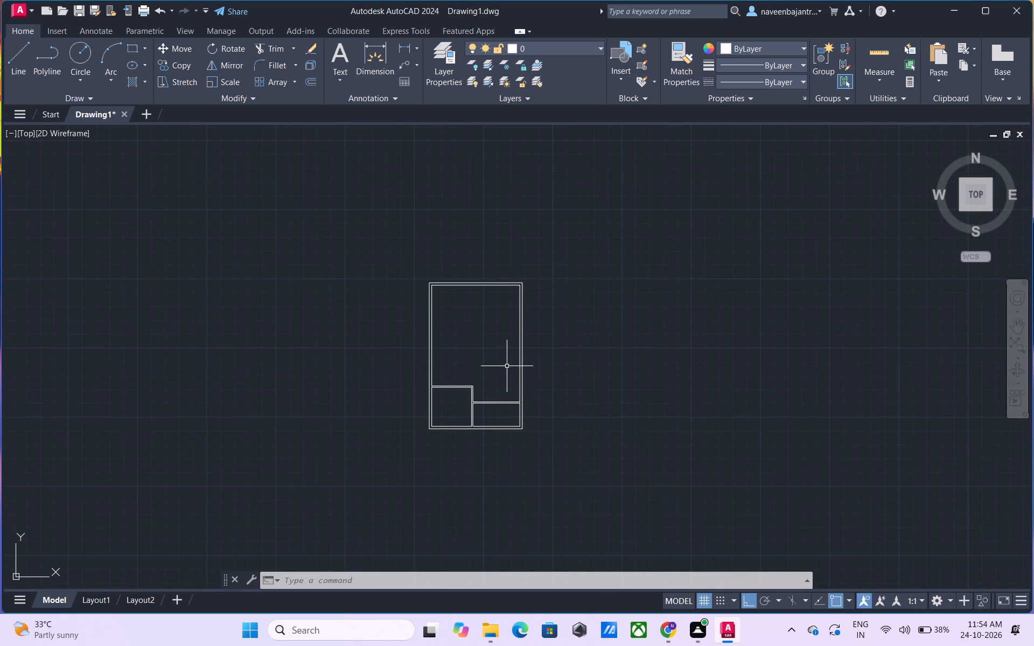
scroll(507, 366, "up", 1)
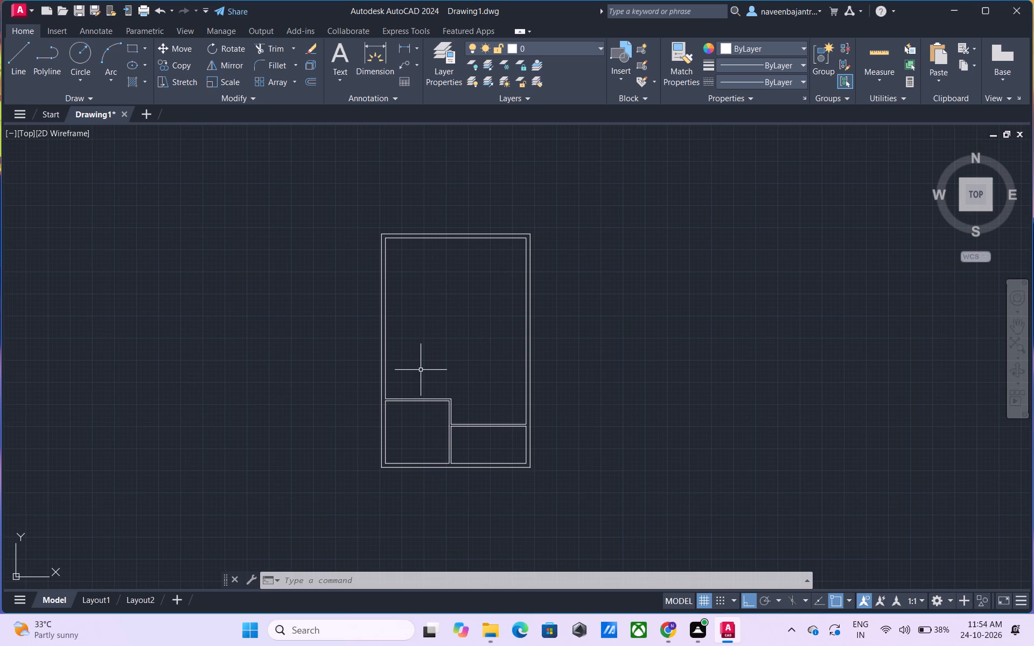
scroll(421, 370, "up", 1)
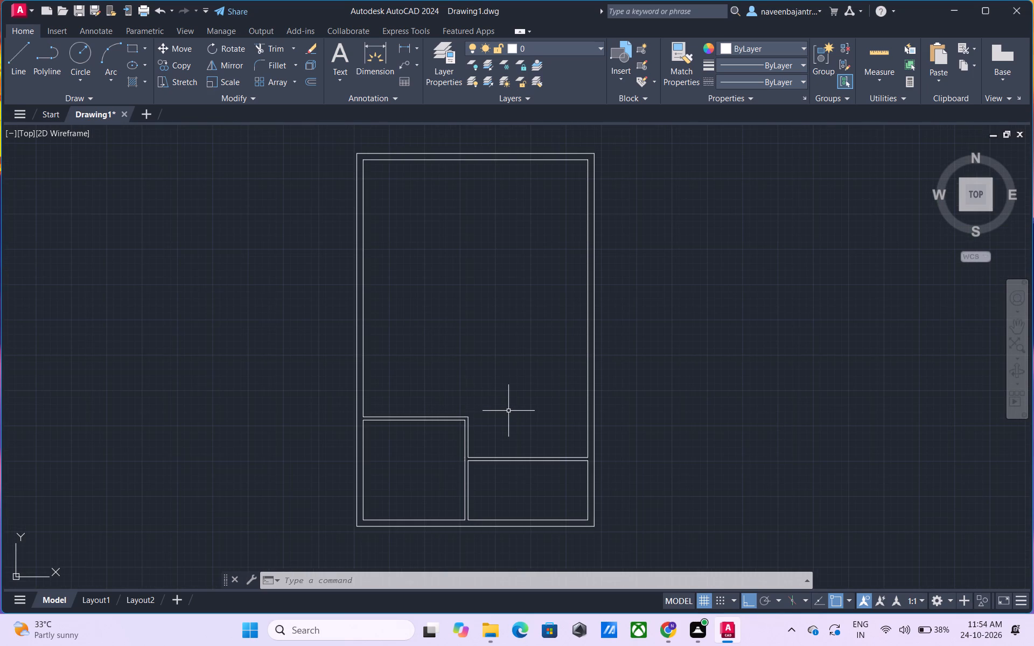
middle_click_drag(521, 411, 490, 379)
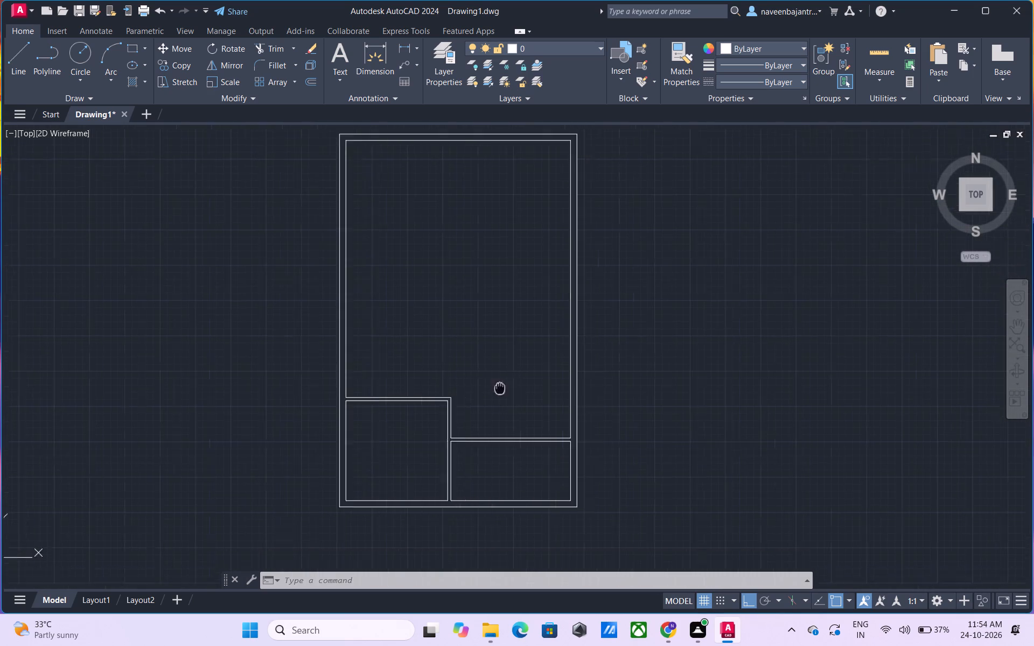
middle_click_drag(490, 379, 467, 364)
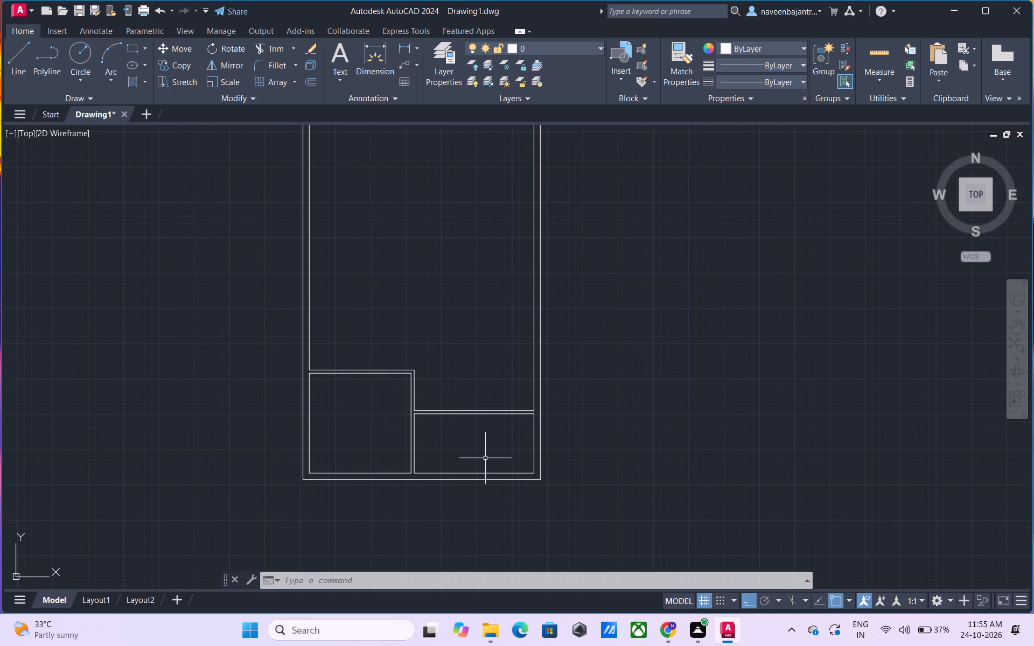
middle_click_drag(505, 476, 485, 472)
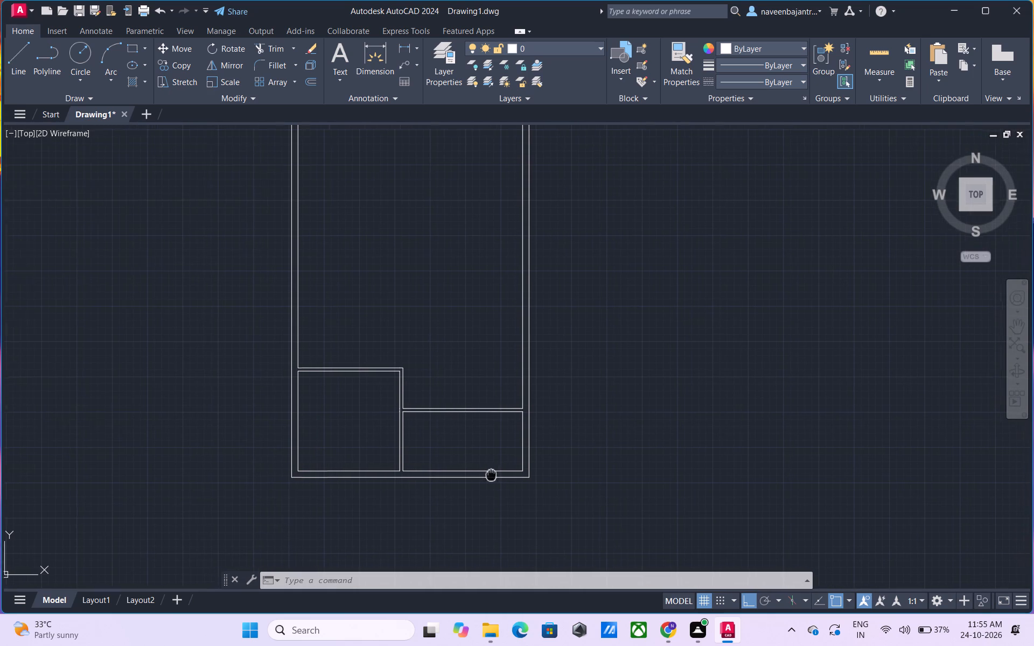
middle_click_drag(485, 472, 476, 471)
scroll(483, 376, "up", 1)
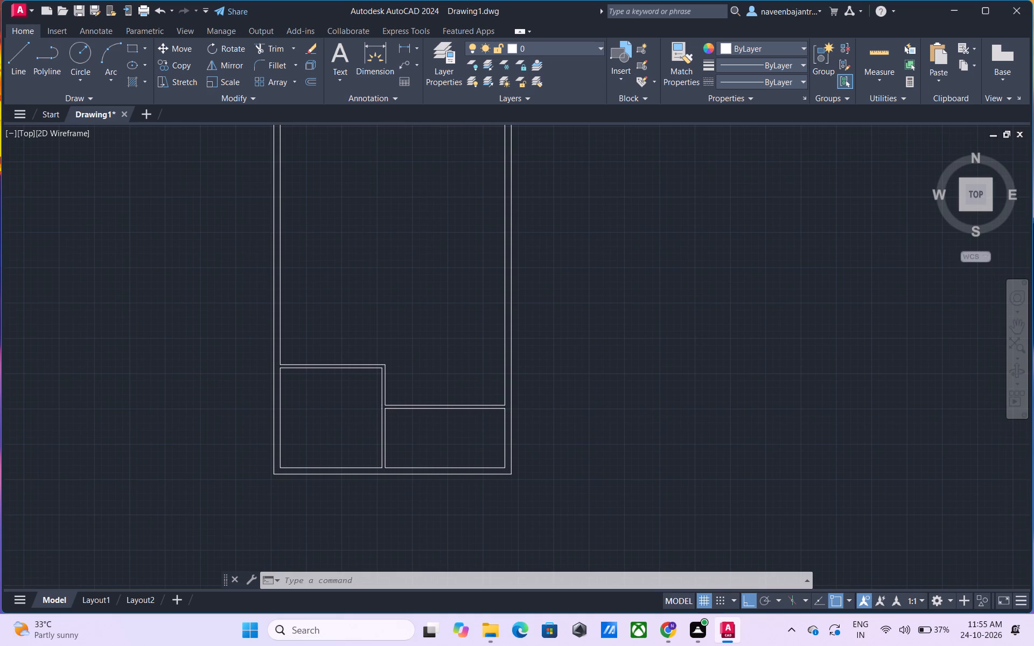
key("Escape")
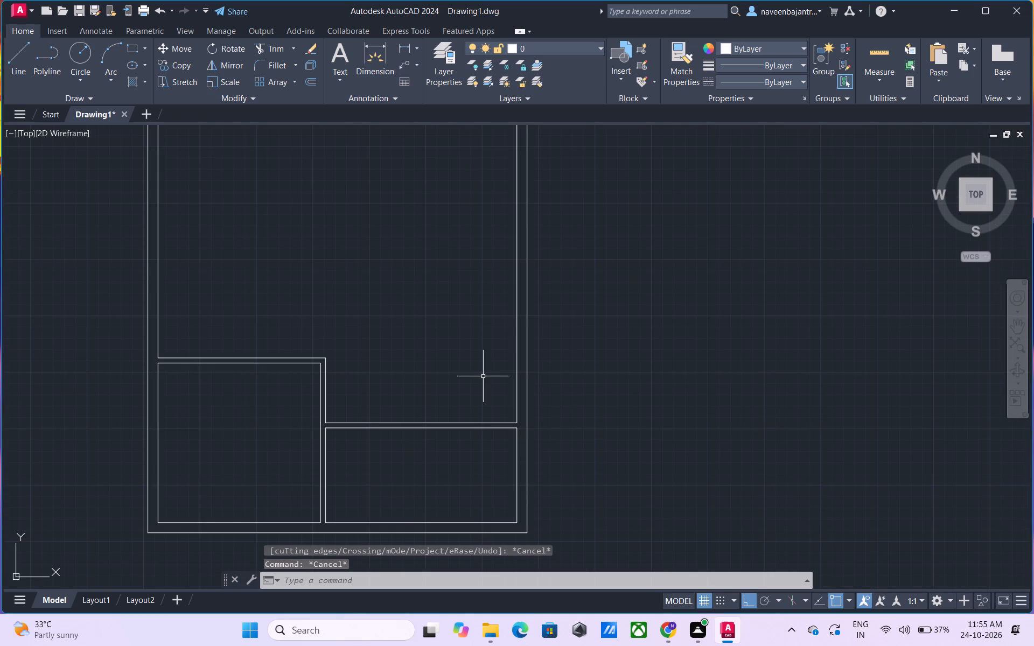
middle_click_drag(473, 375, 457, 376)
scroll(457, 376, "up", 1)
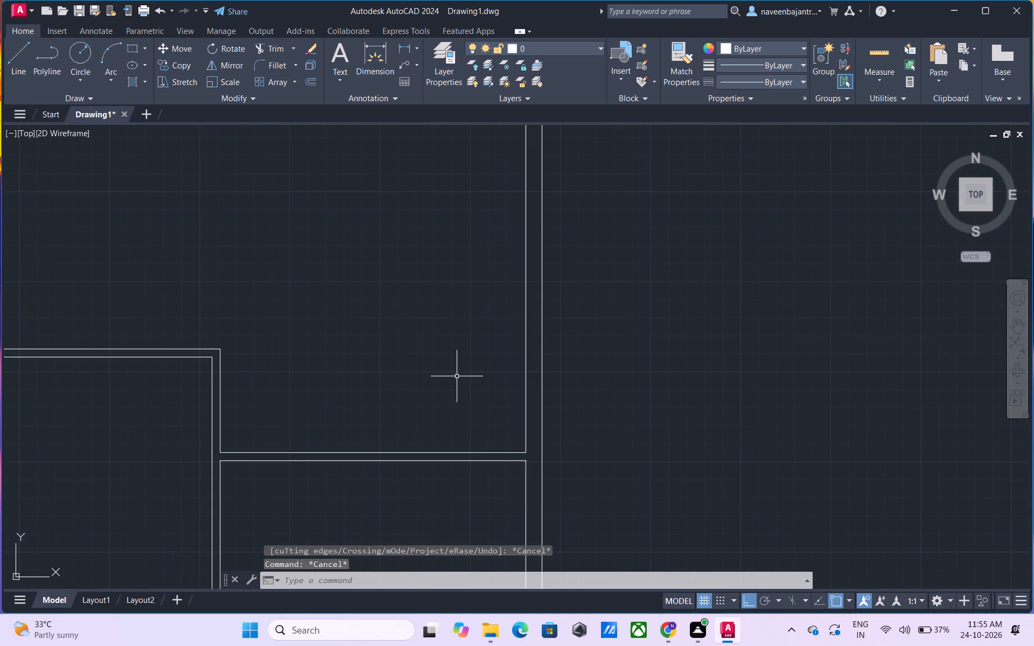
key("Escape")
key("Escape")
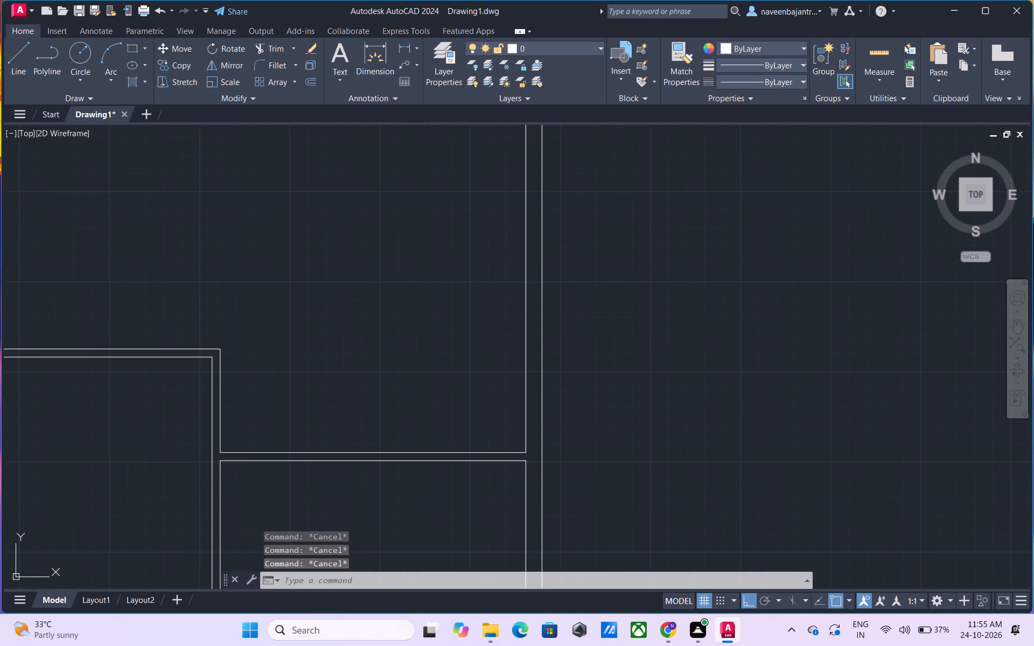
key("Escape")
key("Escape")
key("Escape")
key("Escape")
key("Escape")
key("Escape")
Offset the upper line of the lower-right room's top partition upward by 3'6".
type("o")
key("space")
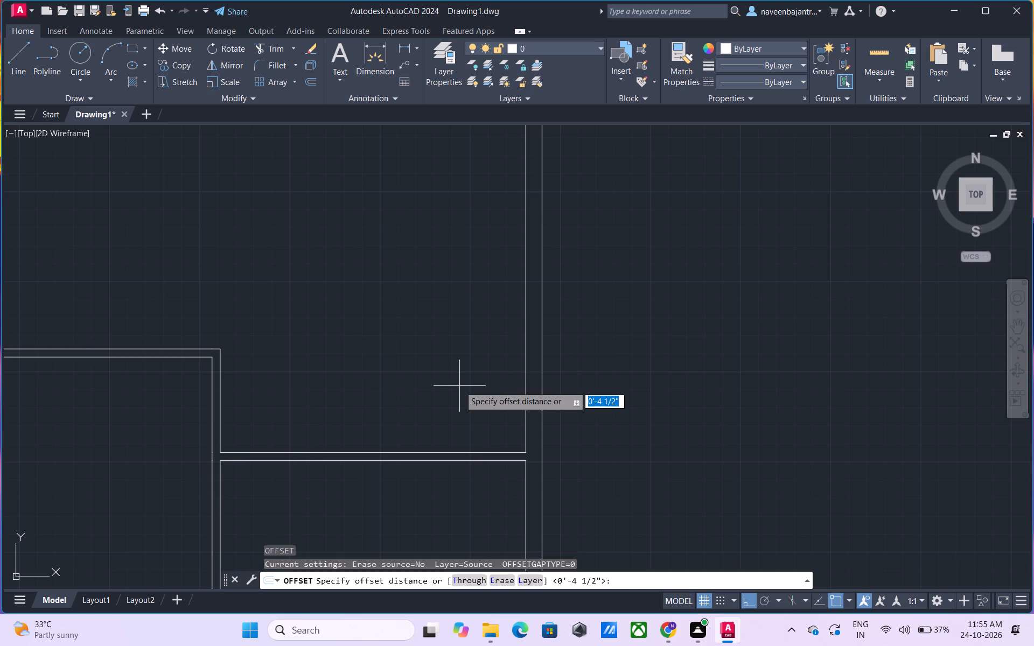
key("3")
key("apostrophe")
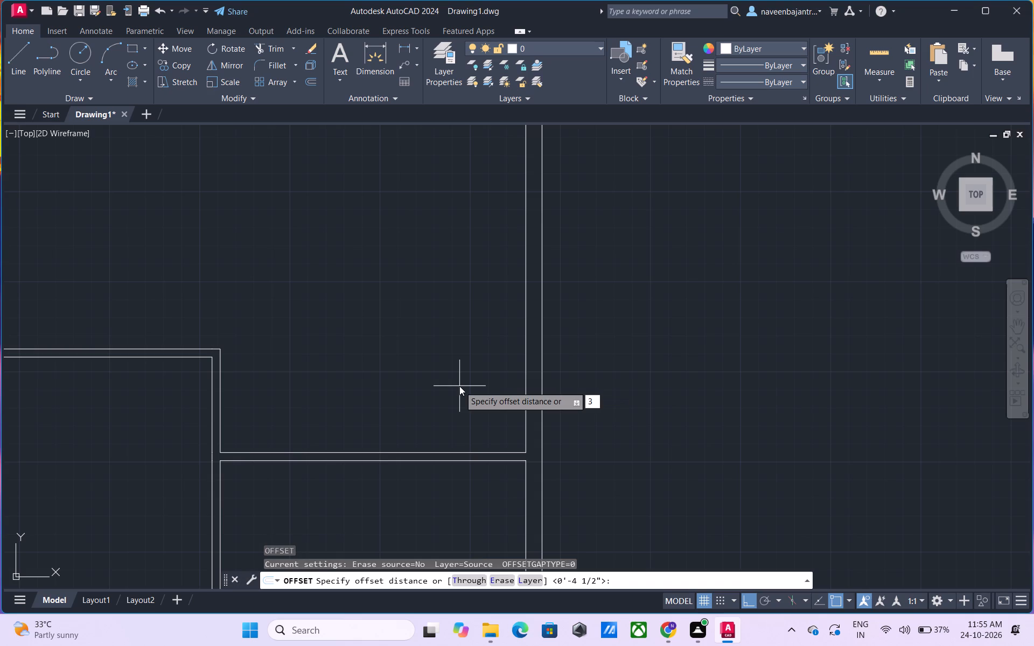
key("6")
key("shift+quotedbl")
key("Return")
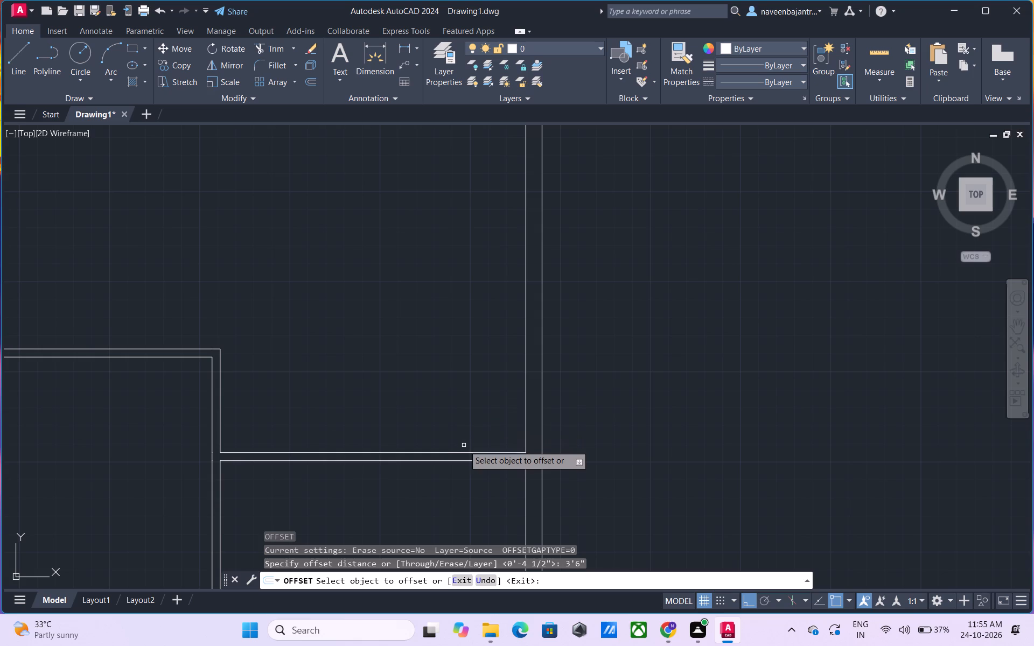
left_click(466, 452)
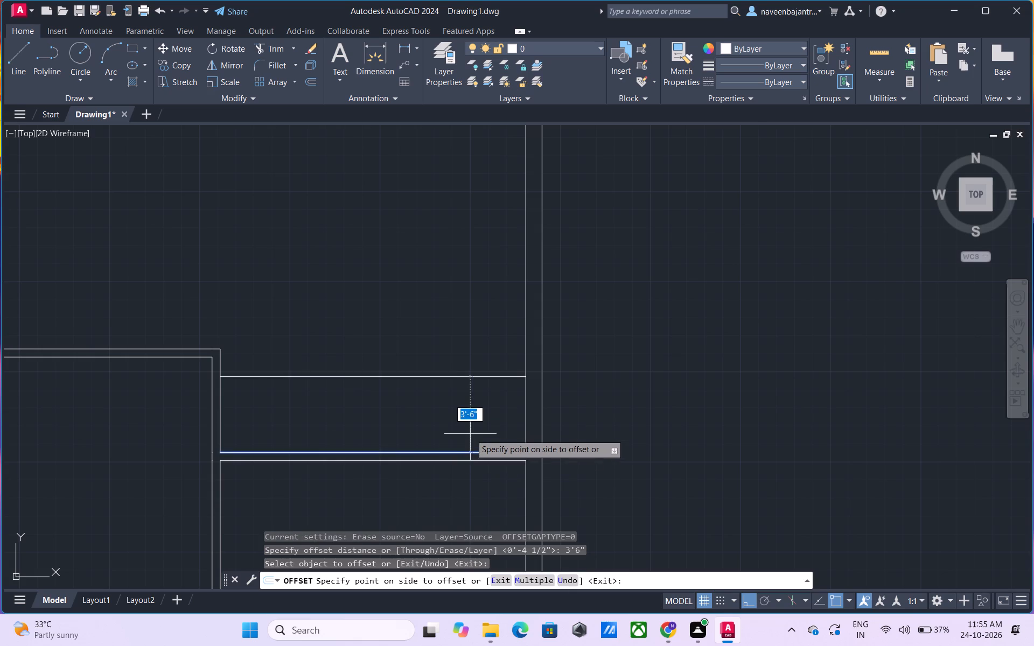
left_click(470, 434)
key("Escape")
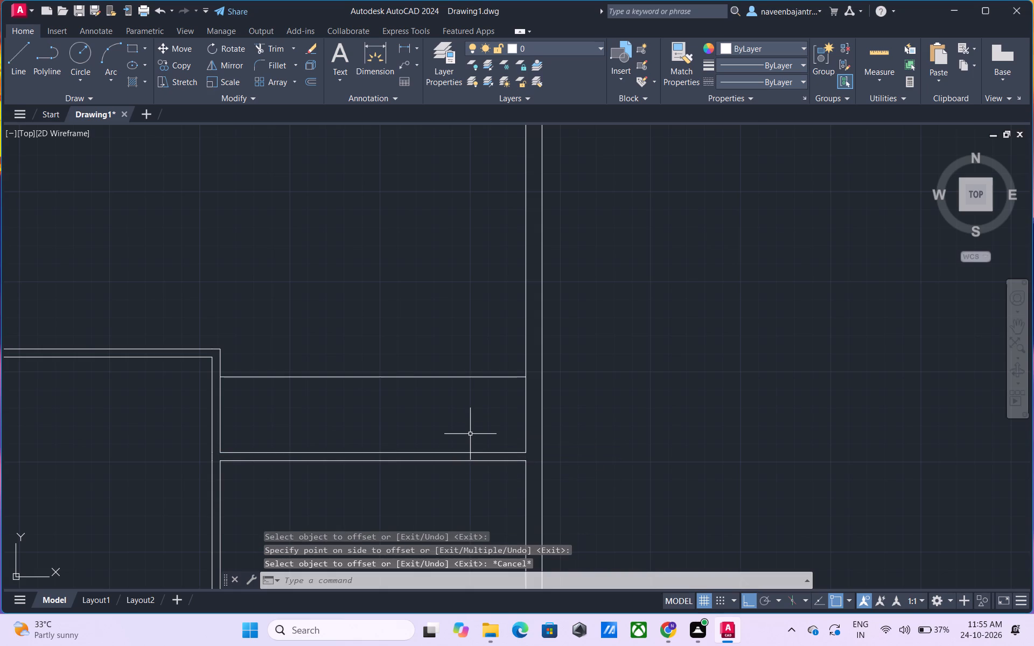
Offset the new horizontal line upward by 4.5" to form a second partition above the lower-right room.
type("o")
key("space")
type("4.5")
key("shift+quotedbl")
key("Return")
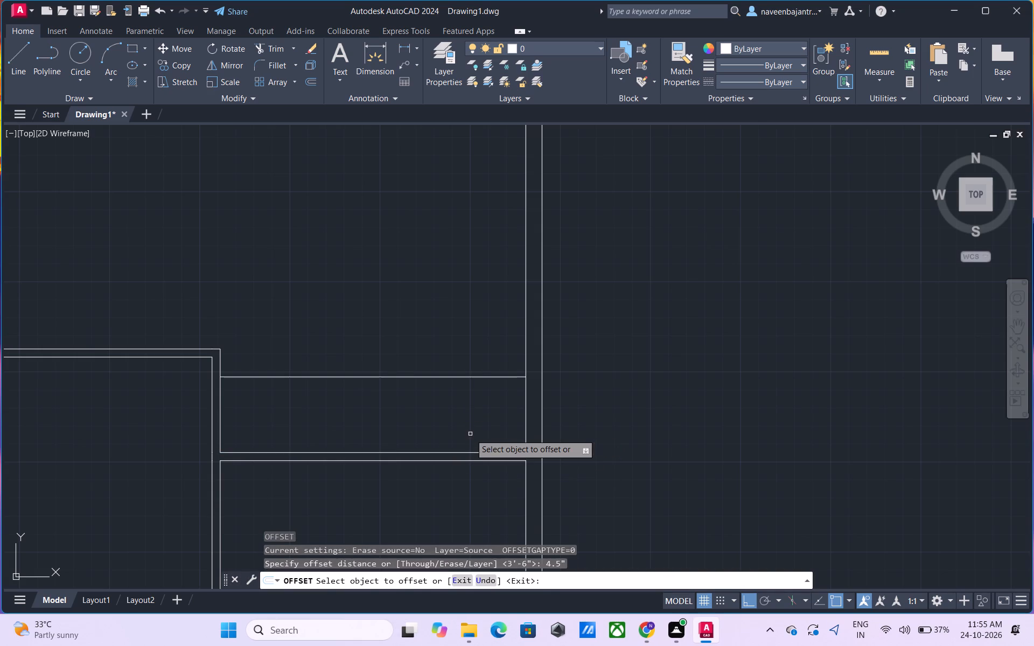
left_click(489, 376)
left_click(491, 348)
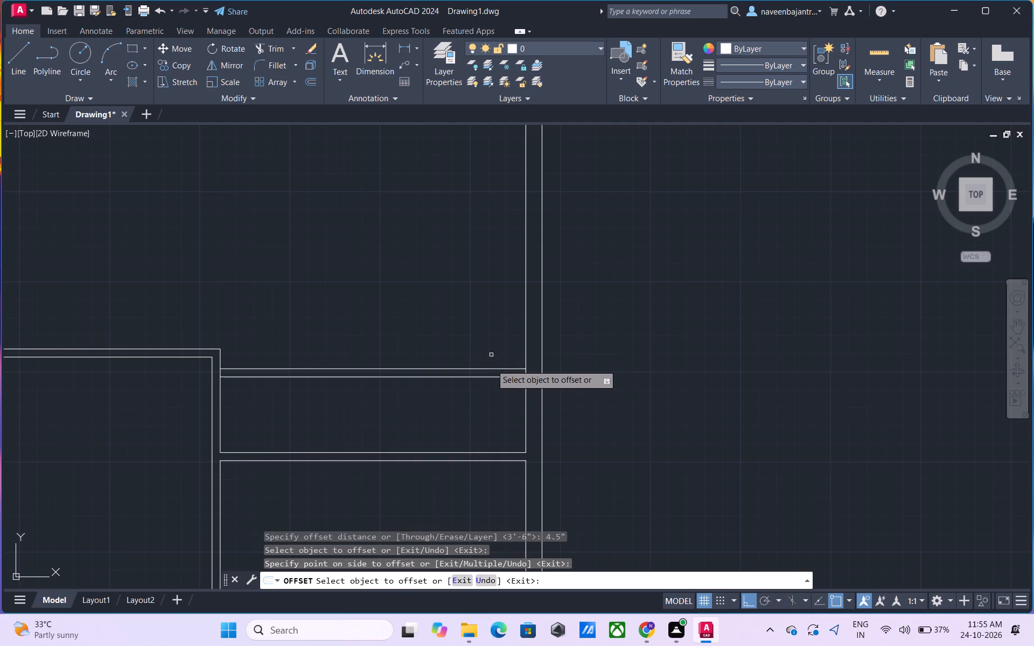
key("Escape")
Trim the right inner wall line between the two lines of the new horizontal partition.
type("tr")
key("space")
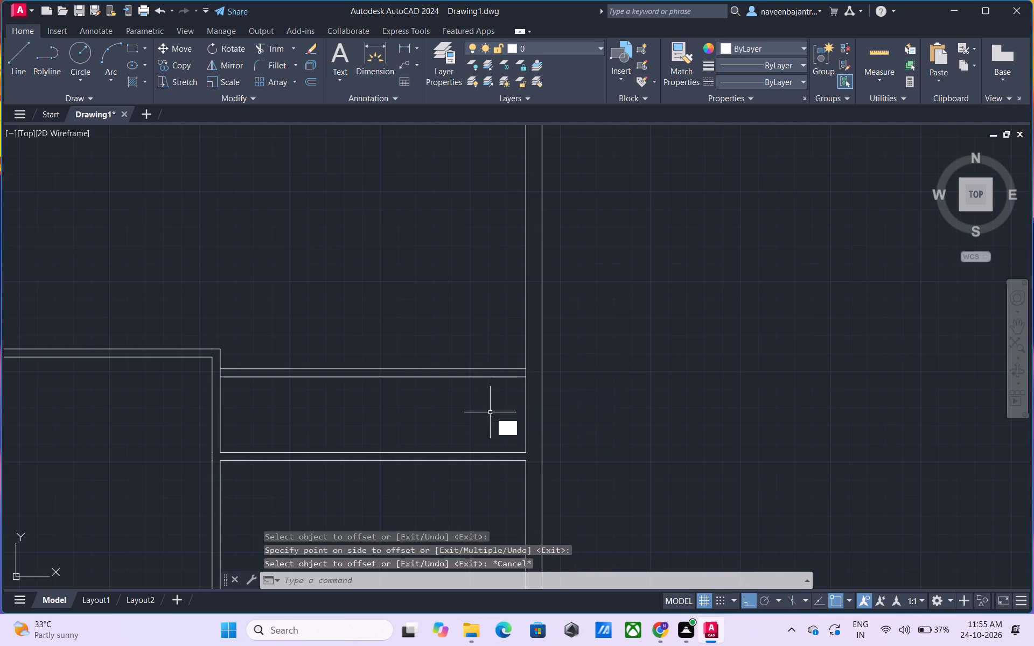
left_click(525, 375)
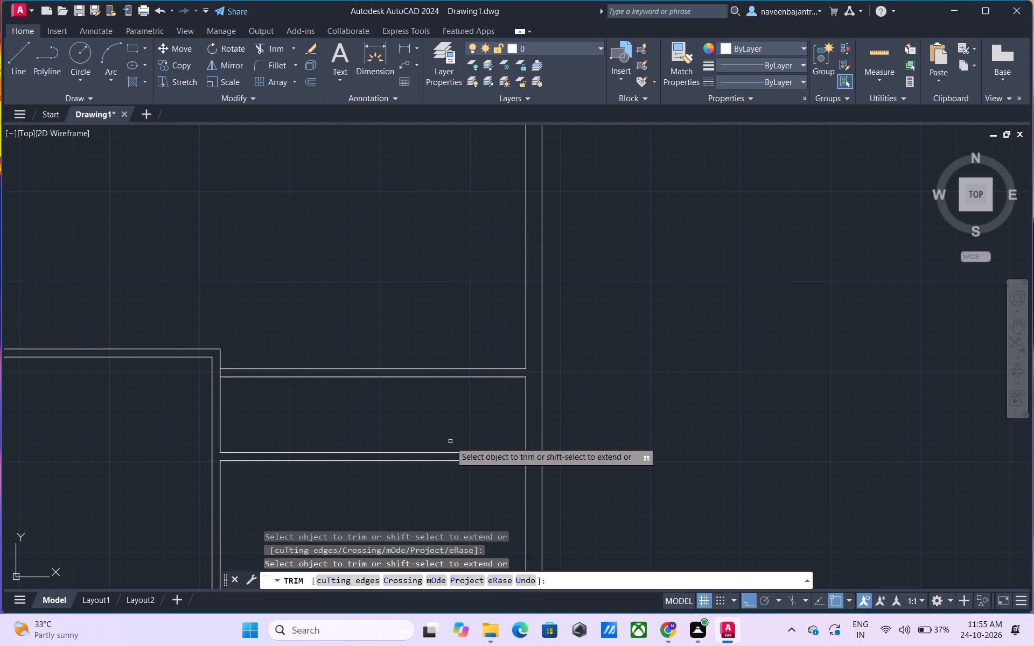
key("Escape")
key("Escape")
key("Escape")
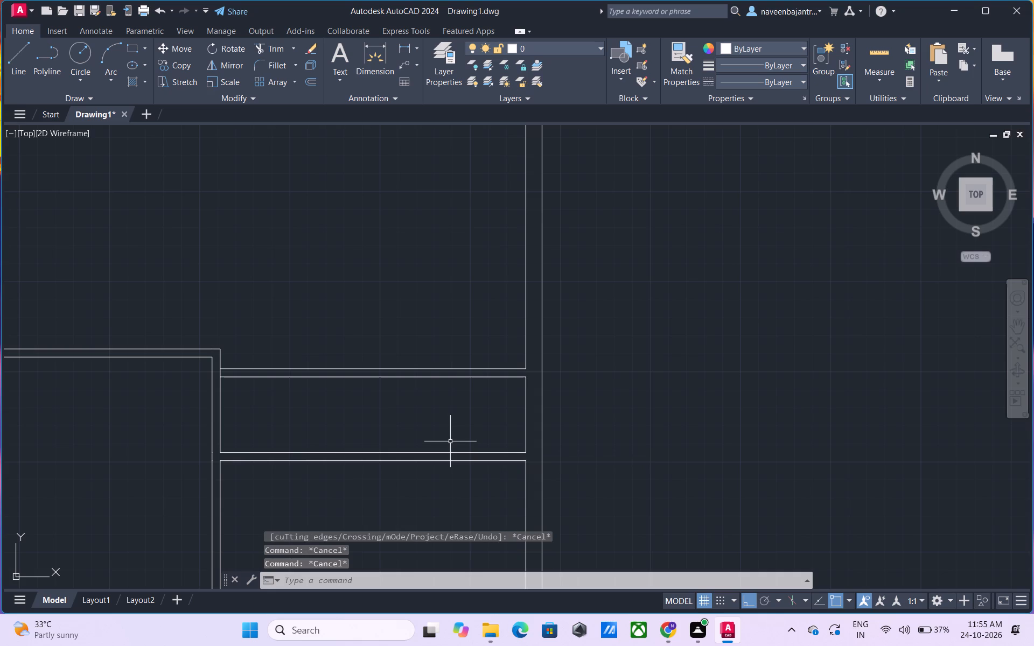
Offset the right inner wall line of the narrow space above the lower-right room by 4' to the left.
type("o")
key("space")
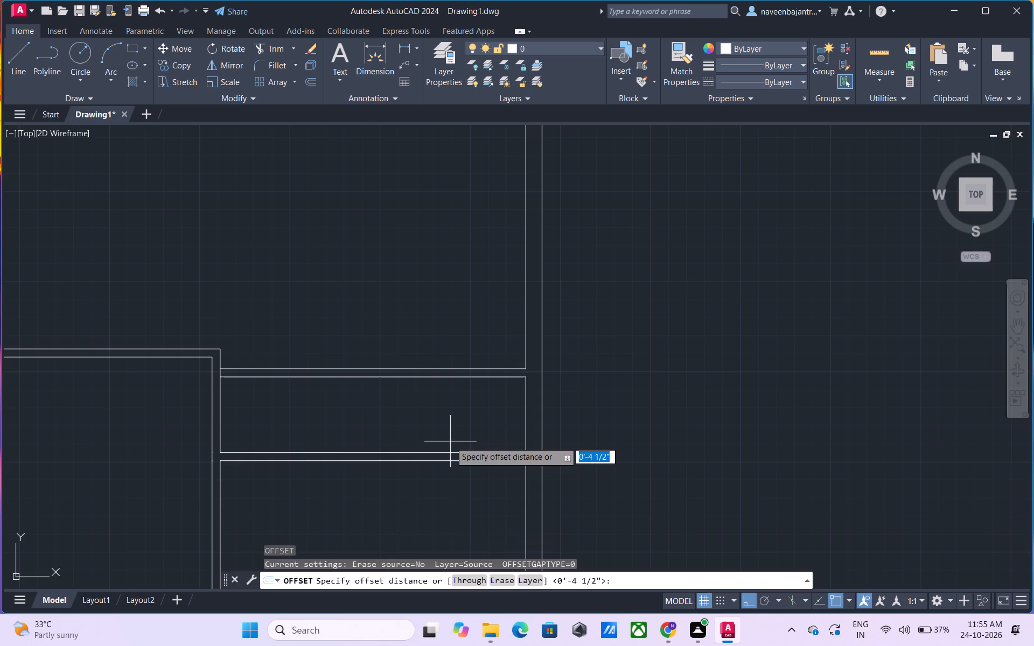
type("4'")
key("Return")
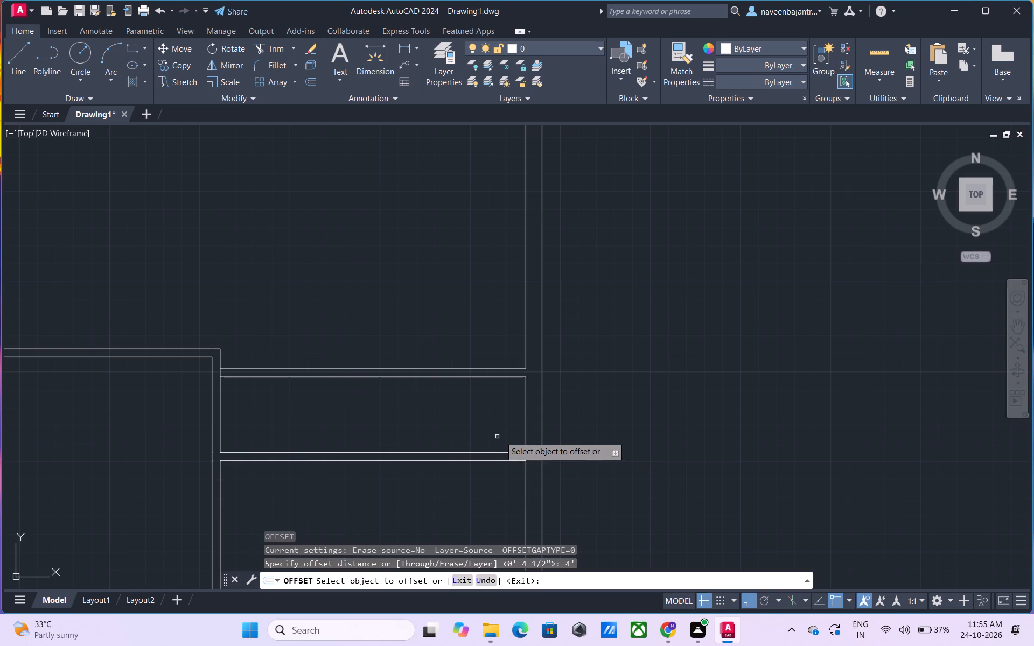
left_click_drag(526, 423, 514, 426)
left_click(469, 425)
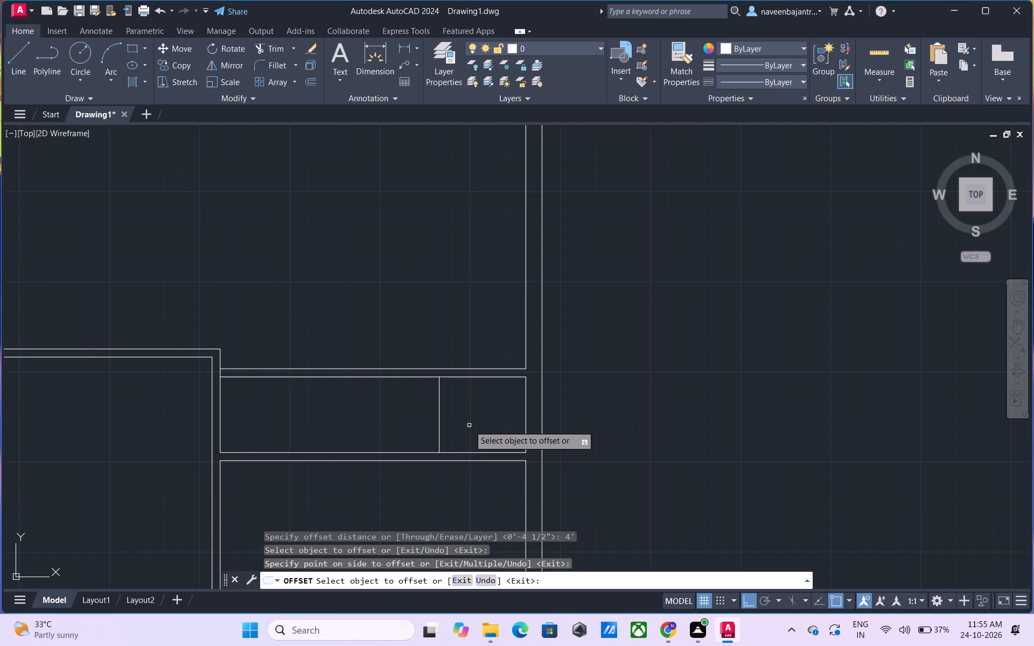
key("Escape")
Offset the new vertical line 4.5" to the left to form a partition dividing the narrow space.
type("o")
key("space")
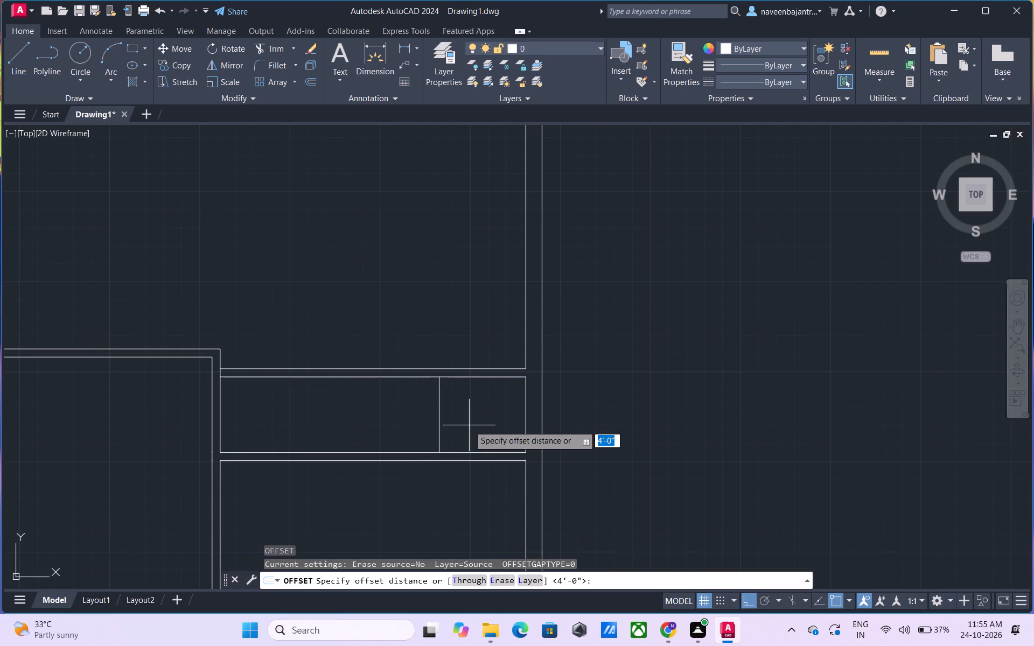
key("4")
type(".5")
key("shift+quotedbl")
key("Return")
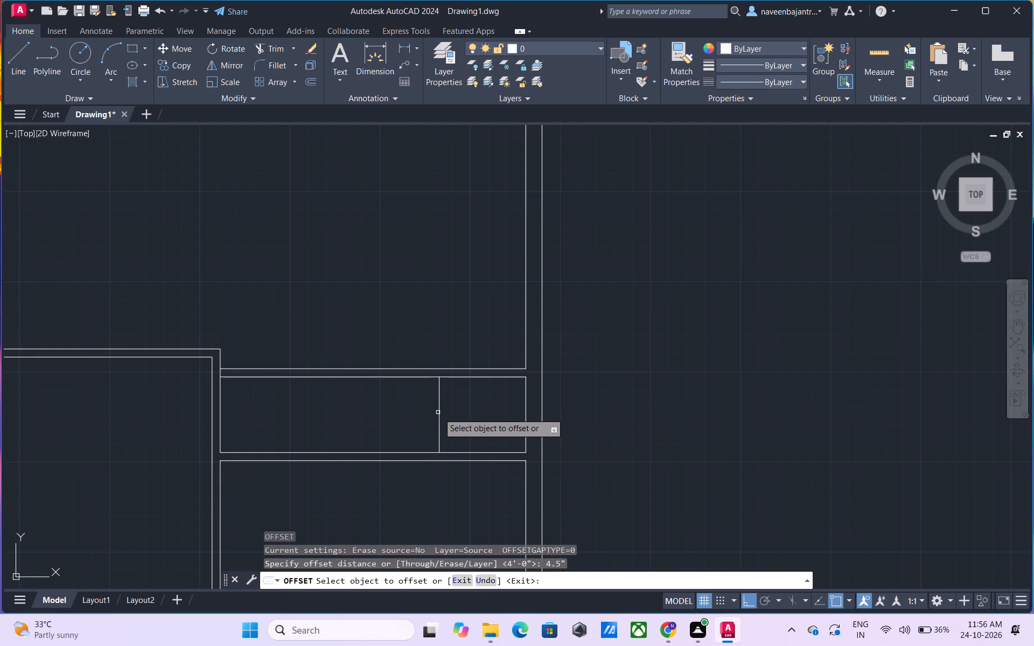
left_click(439, 414)
left_click(420, 418)
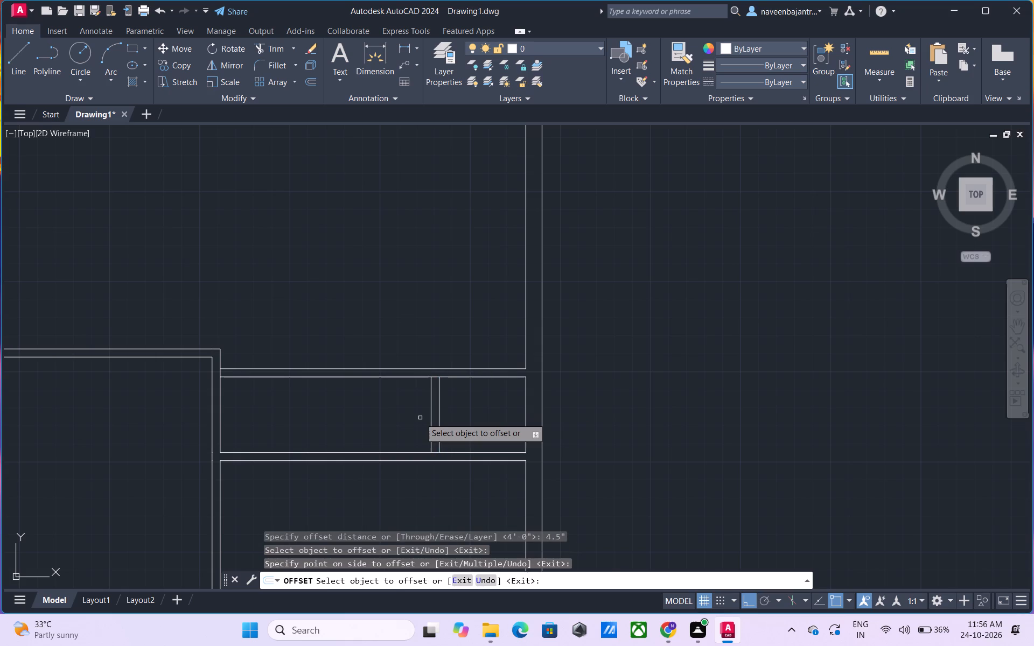
key("Escape")
key("Escape")
Draw a short vertical line upward from the top of the new partition's left line, crossing the upper horizontal partition line.
type("l")
key("space")
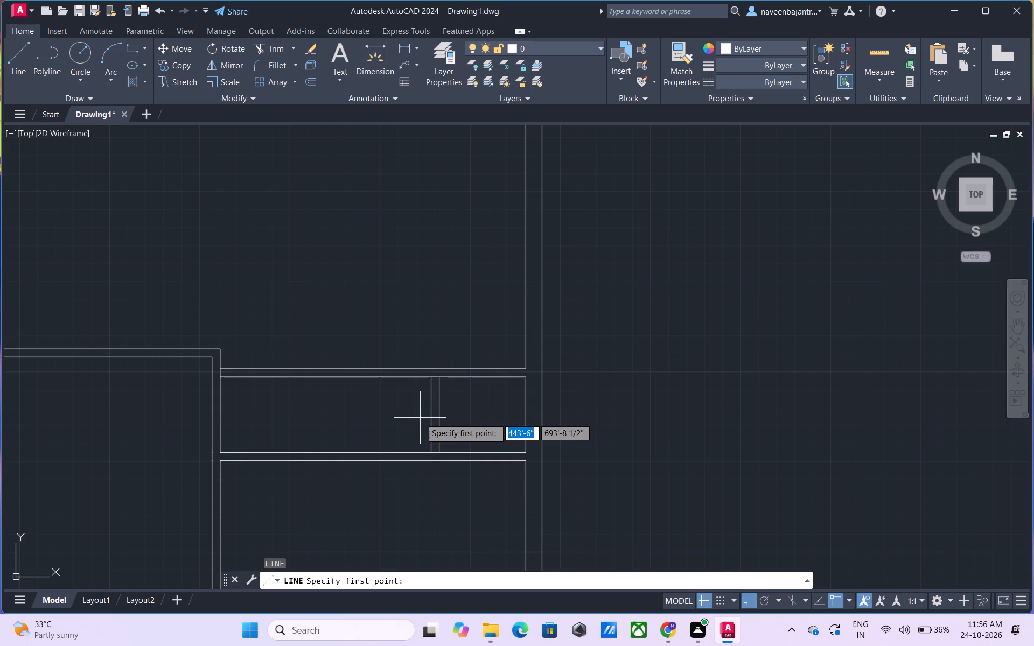
left_click(431, 377)
left_click(430, 347)
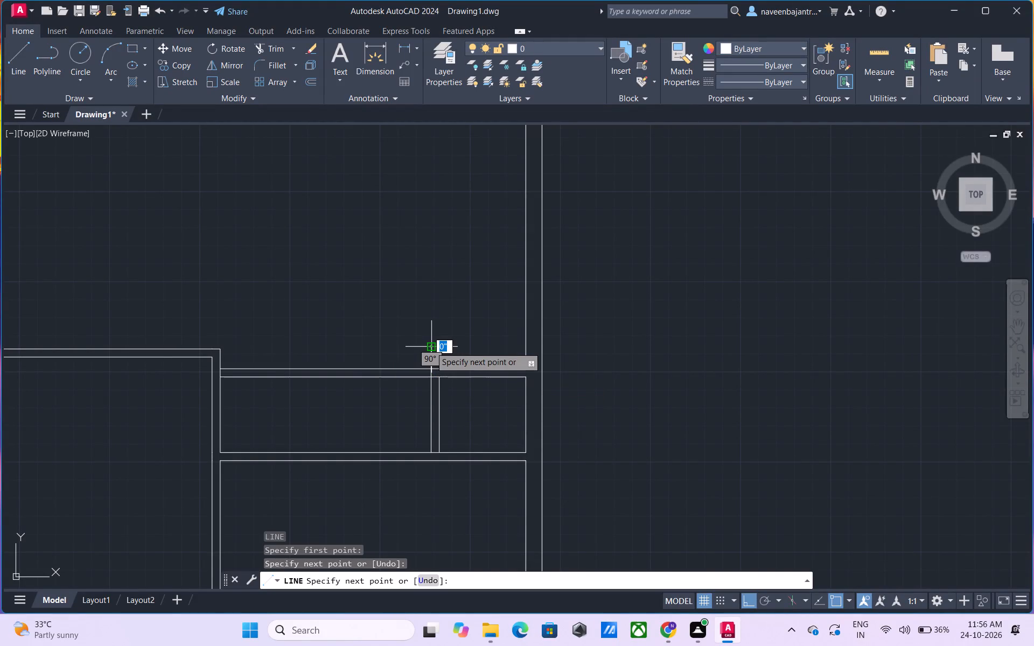
key("Escape")
key("Escape")
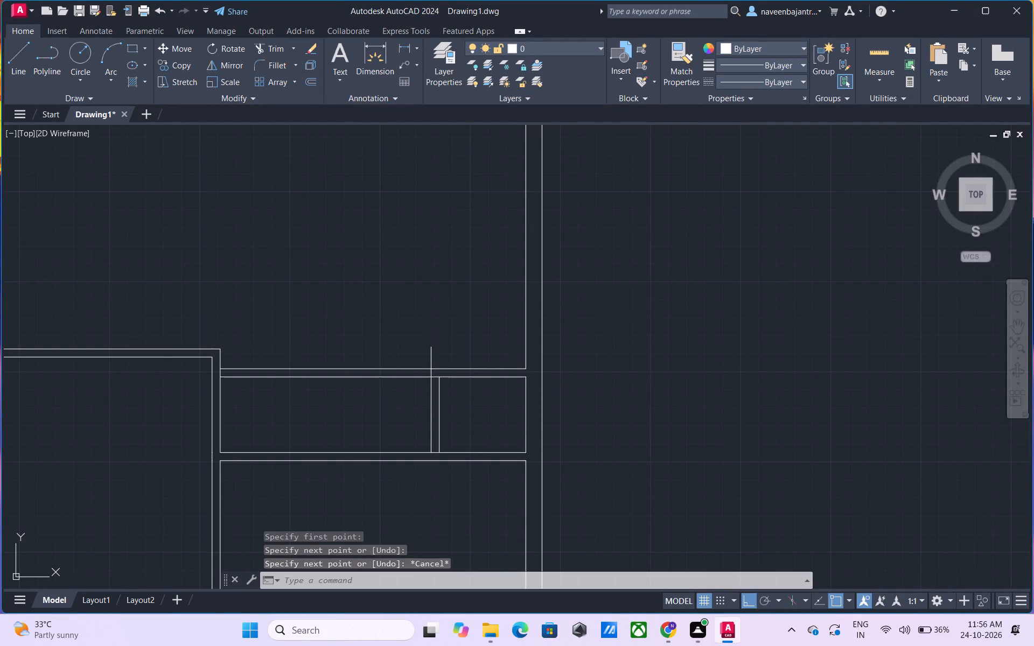
Trim the line overshoot, the upper partition lines left of the vertical partition, and the junction segments to leave a small corner room.
type("tr")
key("space")
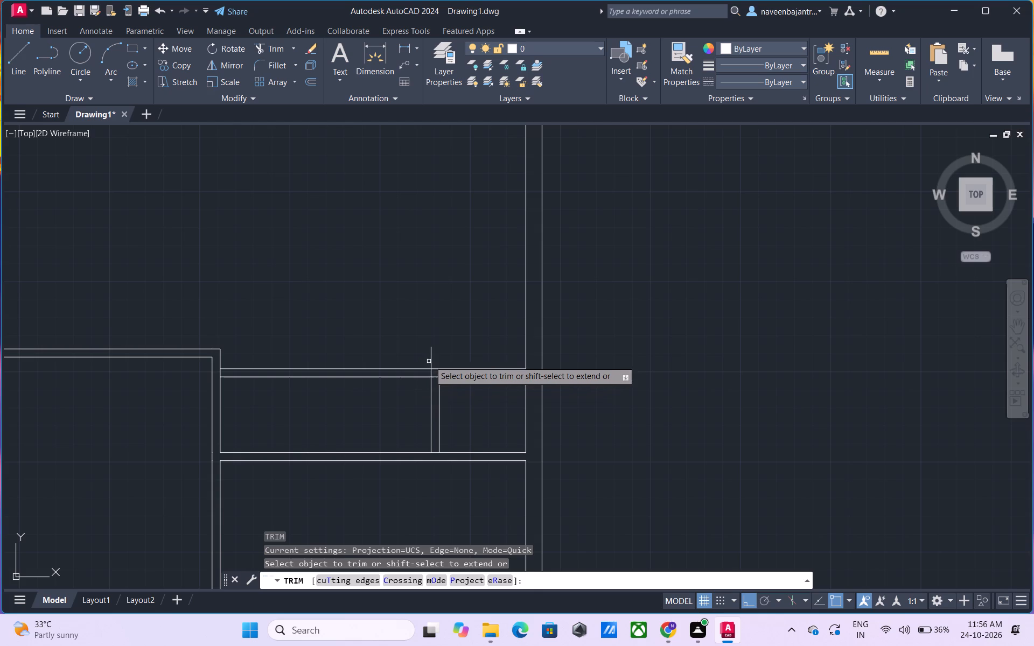
left_click(432, 359)
left_click(416, 371)
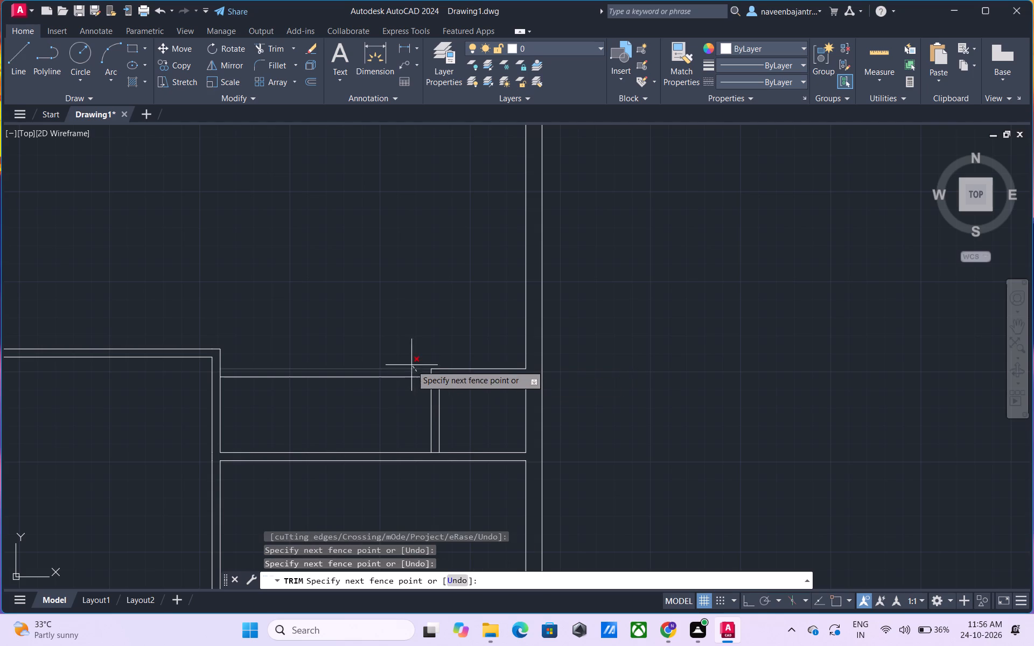
left_click(411, 365)
left_click(408, 375)
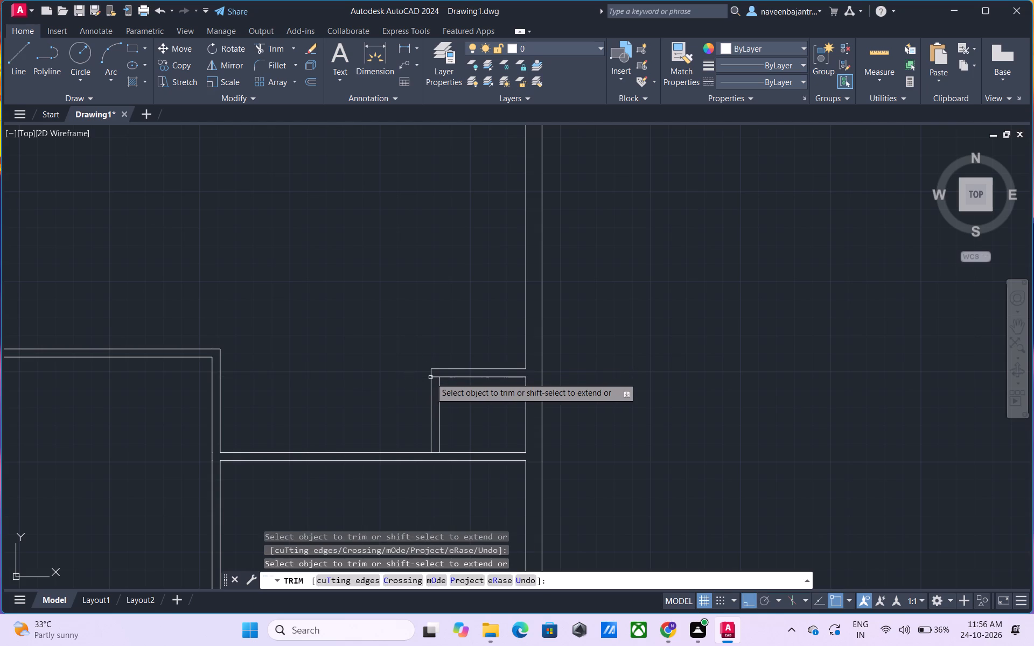
left_click(434, 377)
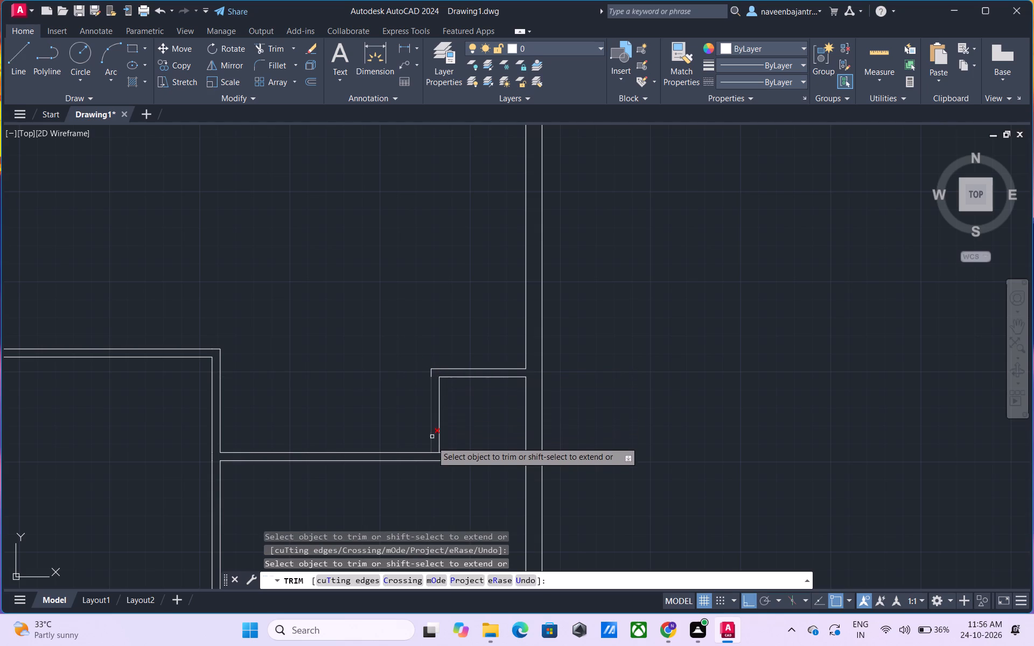
left_click(437, 453)
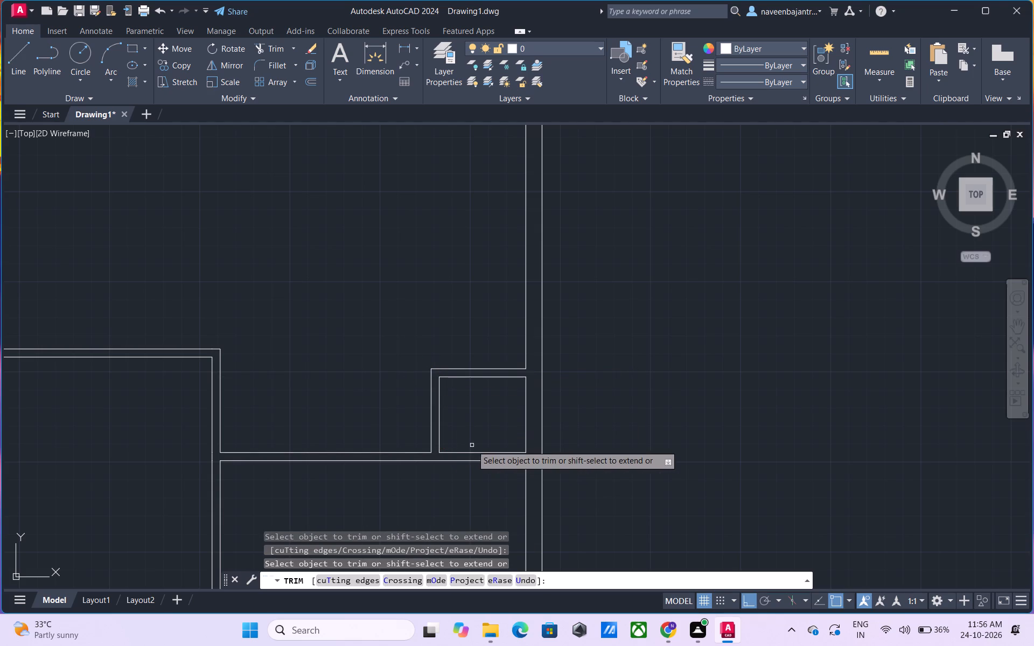
key("Escape")
middle_click_drag(480, 427, 418, 440)
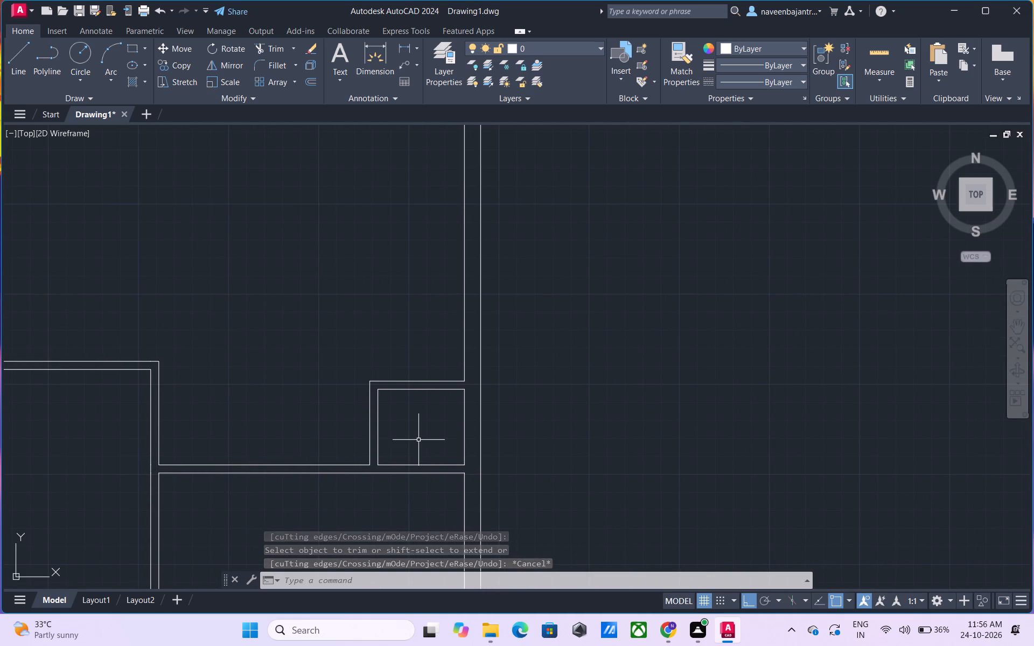
key("Escape")
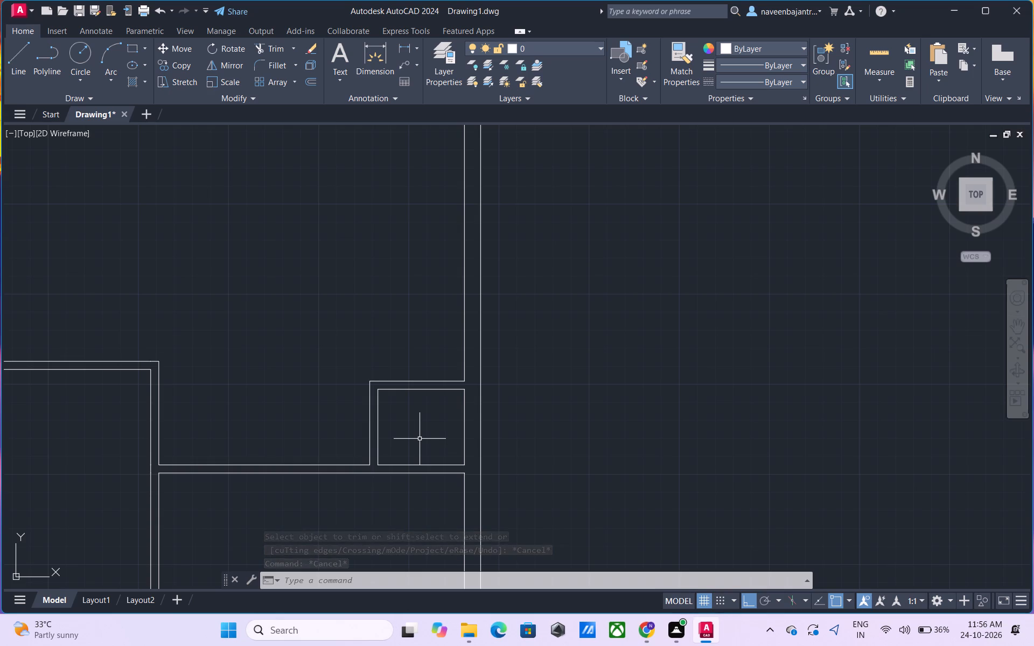
Offset the right inner wall line above the small corner room by 8' to the left.
scroll(420, 438, "up", 1)
scroll(420, 438, "down", 1)
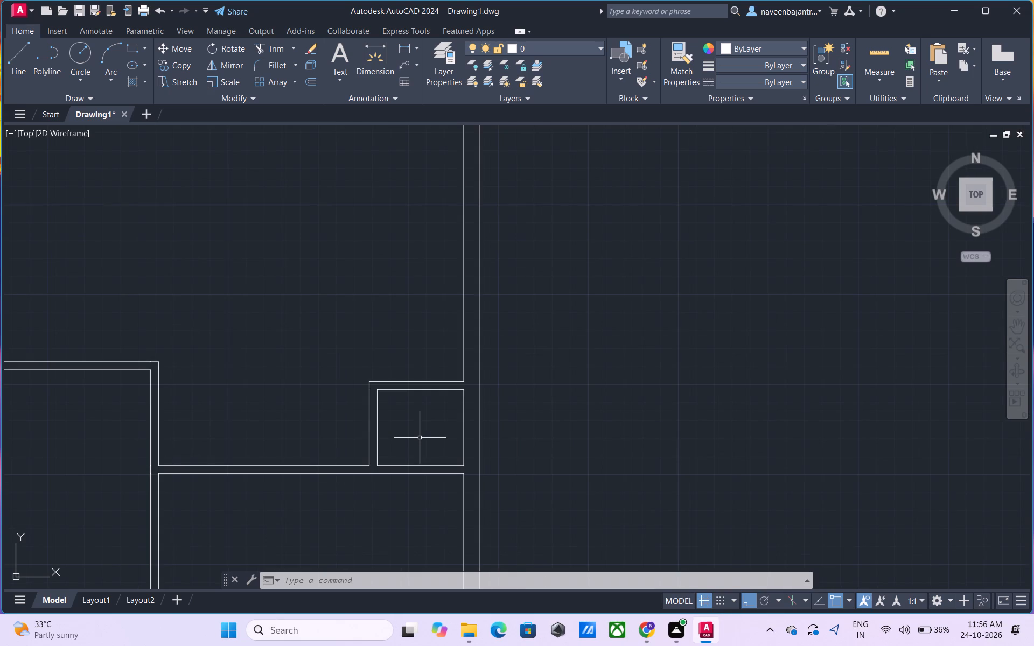
scroll(420, 438, "down", 1)
middle_click_drag(420, 438, 385, 460)
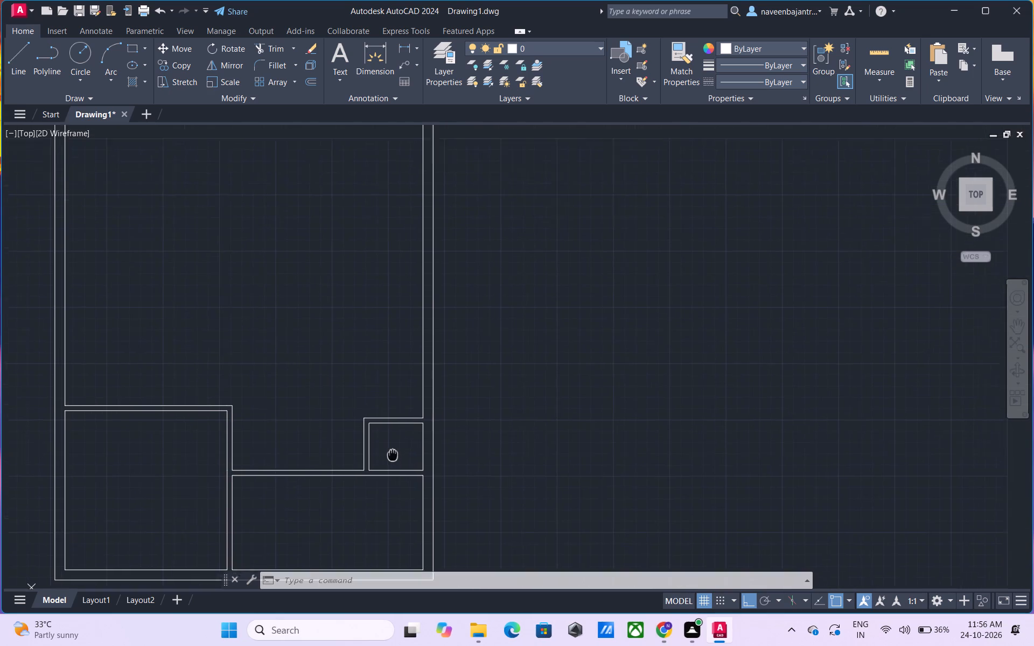
middle_click_drag(385, 460, 379, 464)
key("Escape")
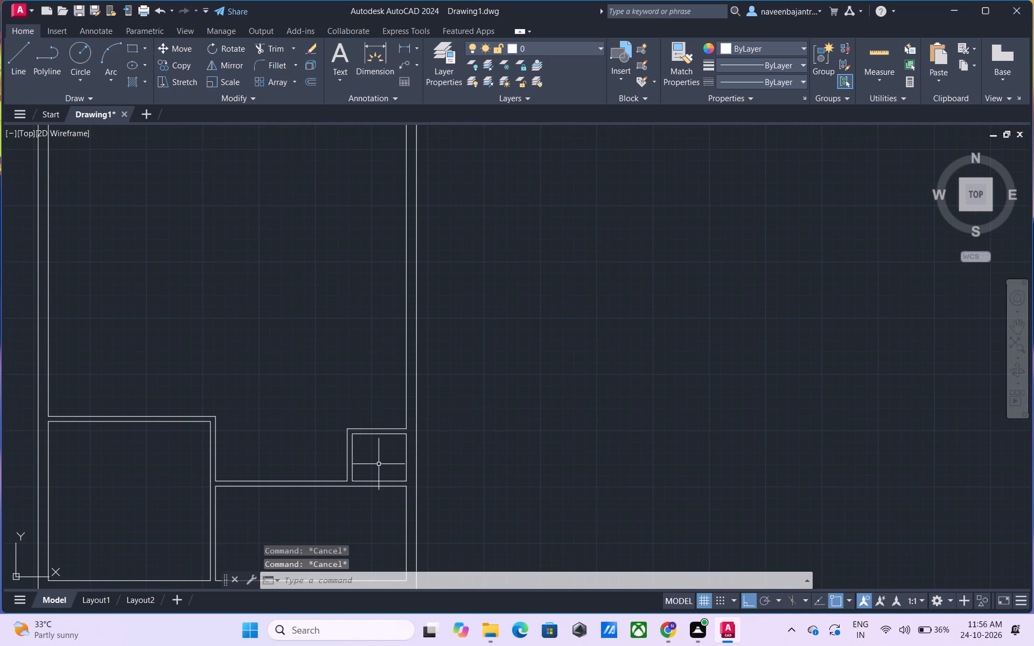
type("o")
key("space")
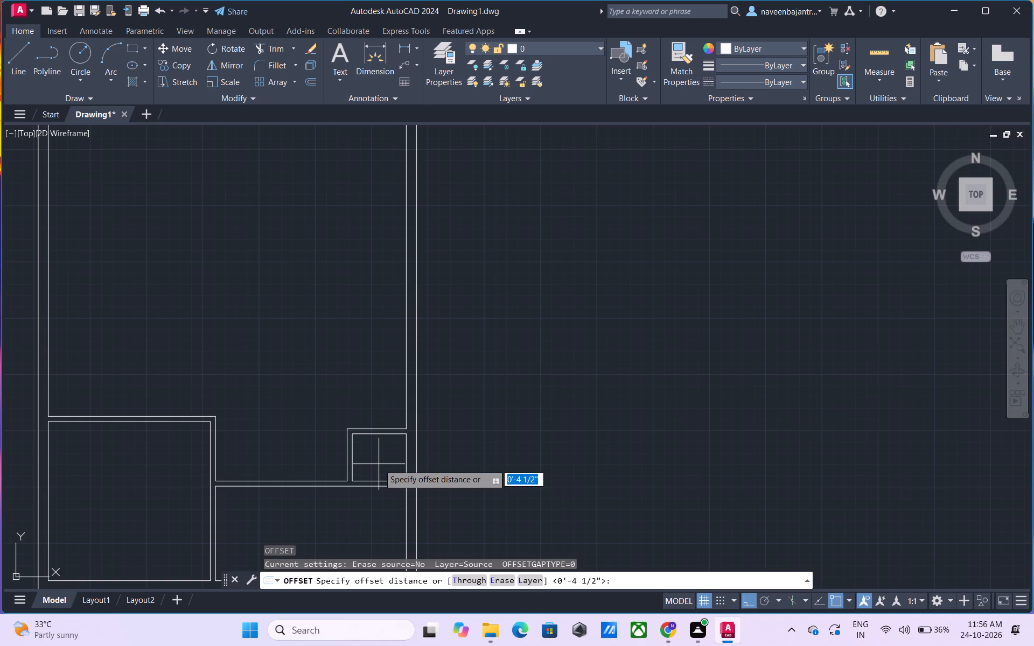
type("8'")
key("Return")
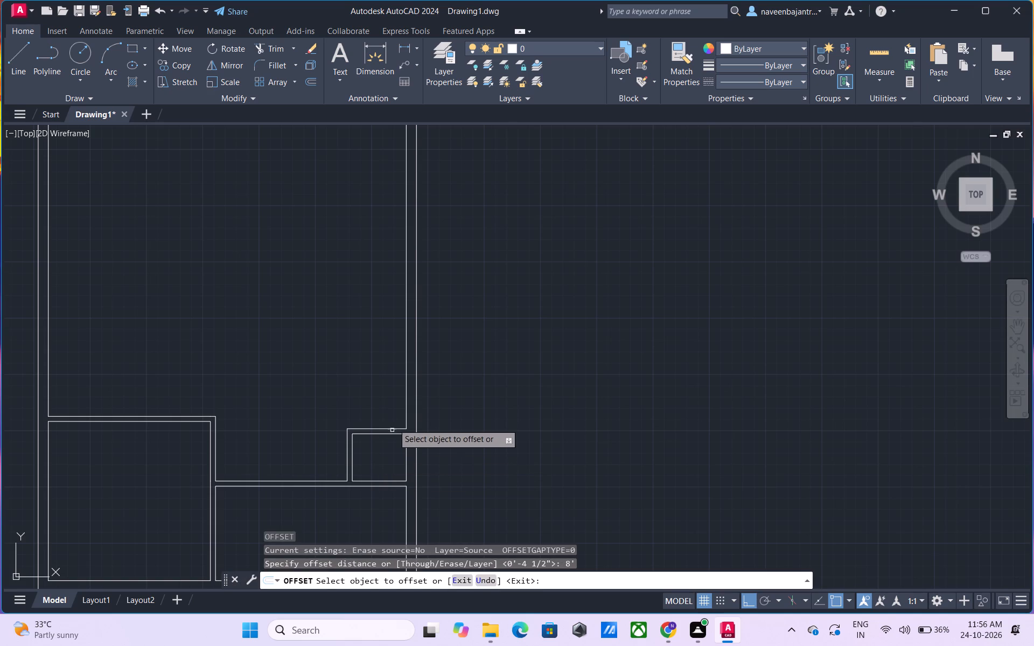
left_click(406, 380)
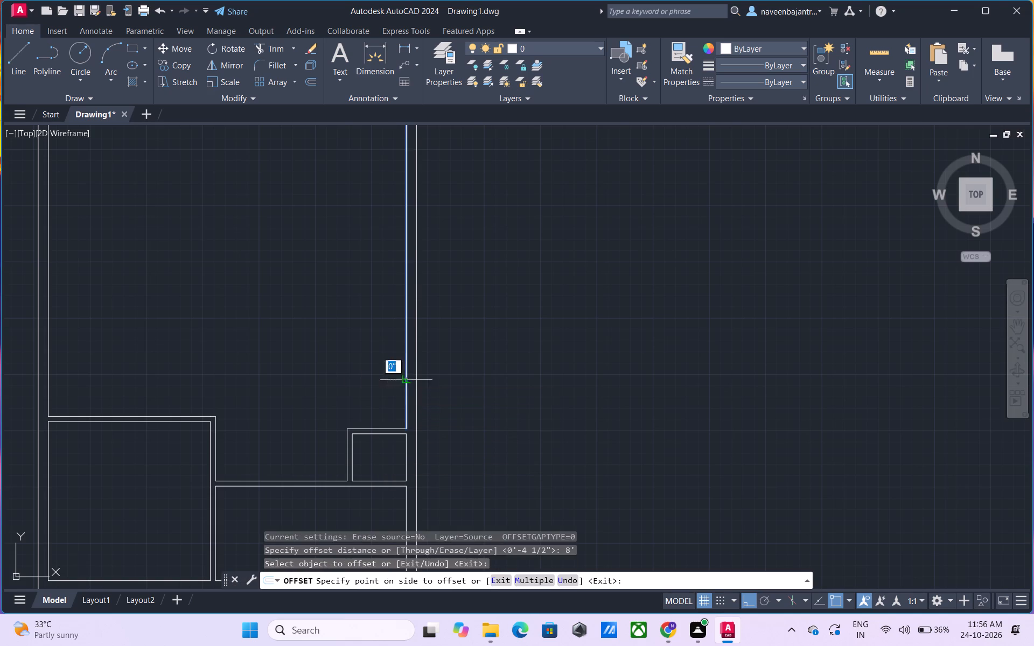
left_click(378, 380)
key("Escape")
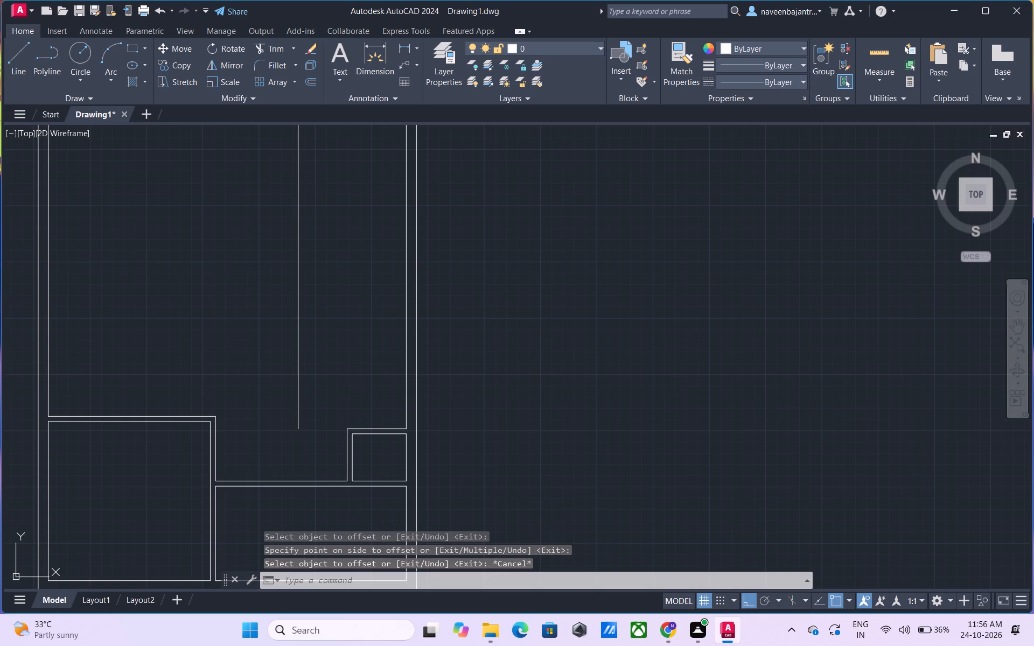
Offset the new vertical line 4.5" to the left to form a vertical partition.
key("Escape")
type("o 4.5")
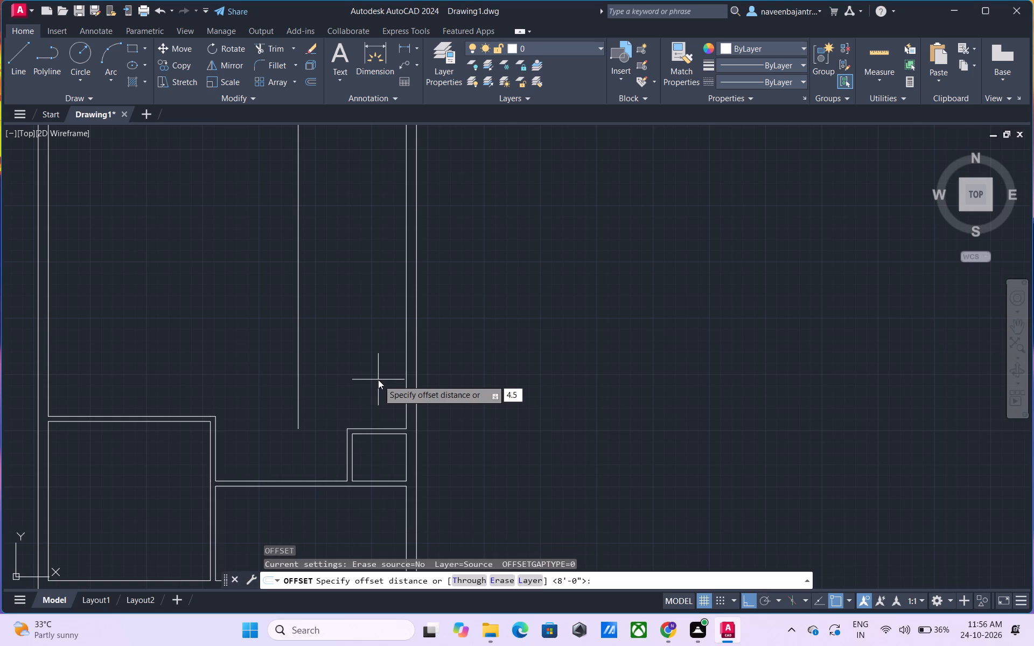
key("shift+quotedbl")
key("Return")
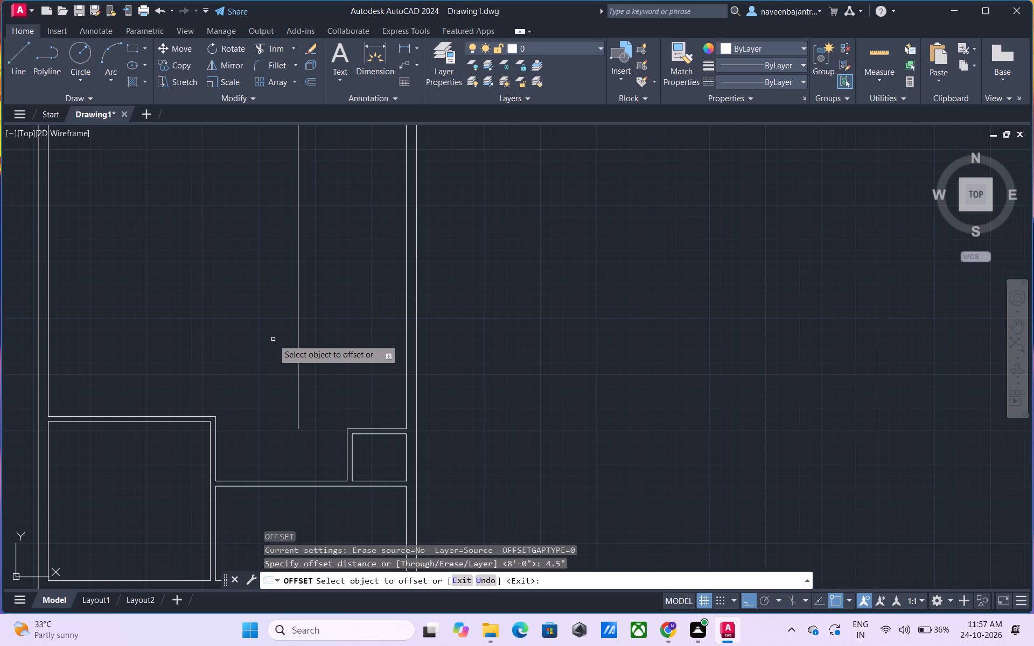
left_click(297, 369)
left_click(254, 375)
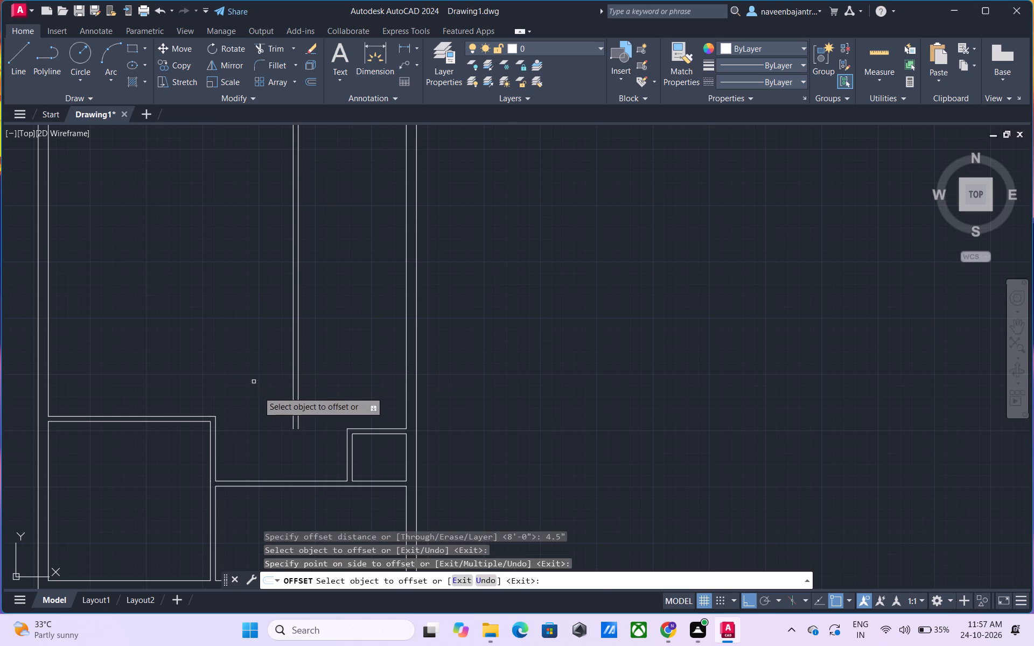
key("Escape")
Draw a horizontal line of about 3'-7 1/2" from the new partition's lower right endpoint to the small room's outer upper-left corner.
scroll(309, 438, "up", 1)
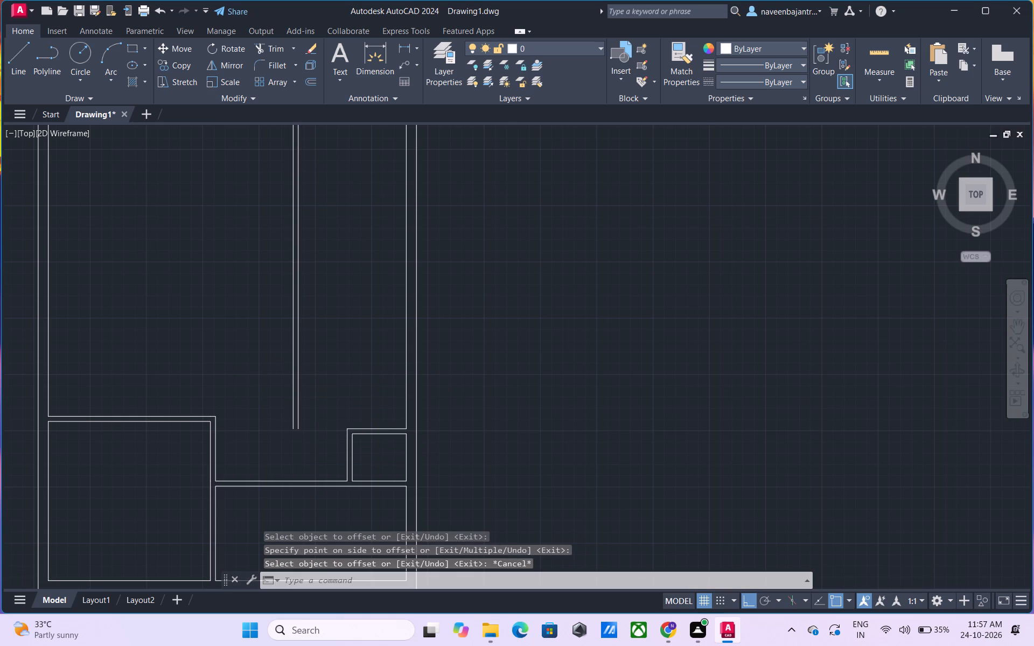
scroll(309, 438, "up", 1)
key("Escape")
type("l")
key("space")
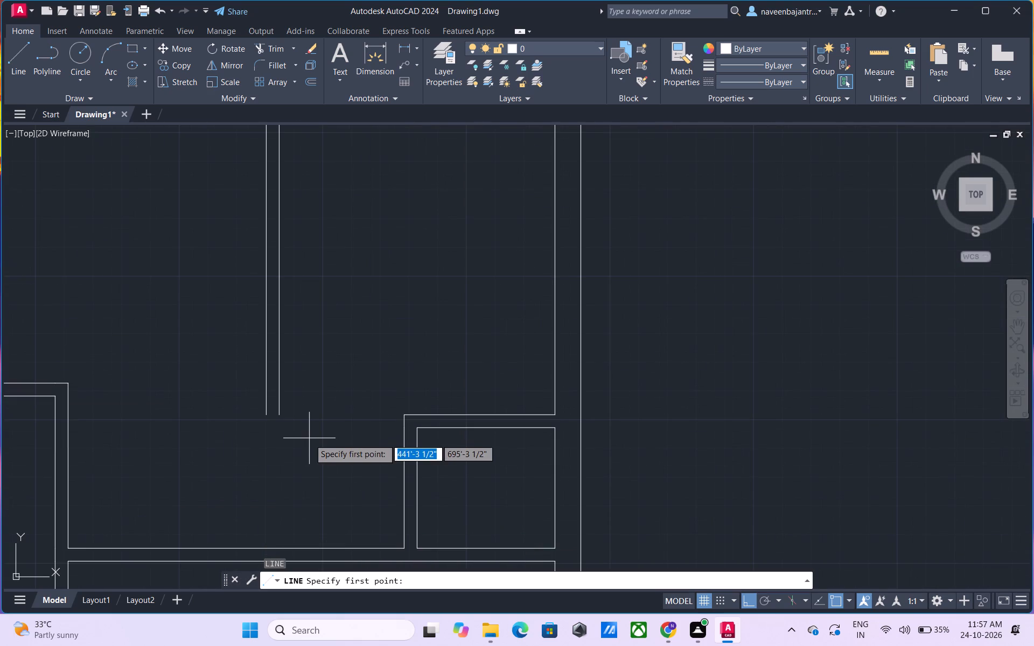
left_click(282, 413)
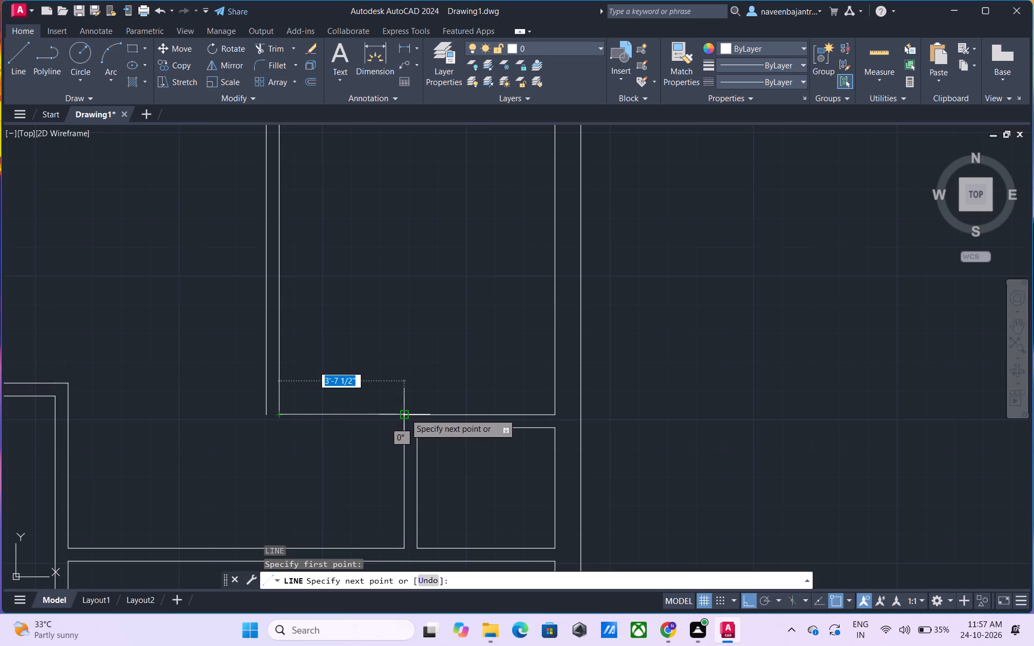
left_click(406, 413)
key("Escape")
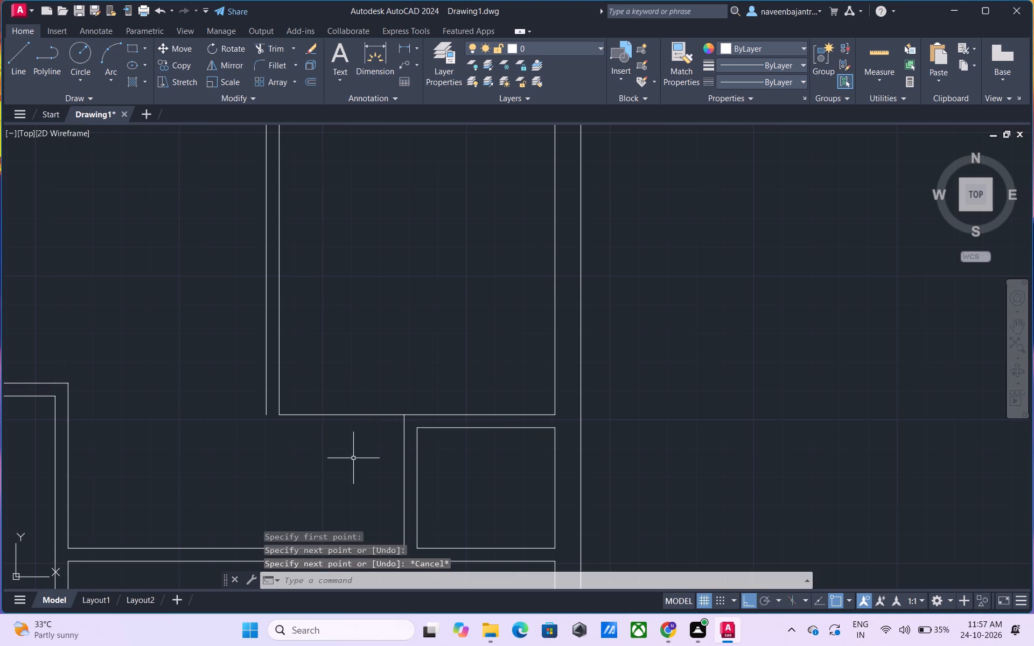
Draw a horizontal line leftward from the small room's inner upper-left corner to just past the new vertical partition.
type("l")
key("space")
left_click(420, 430)
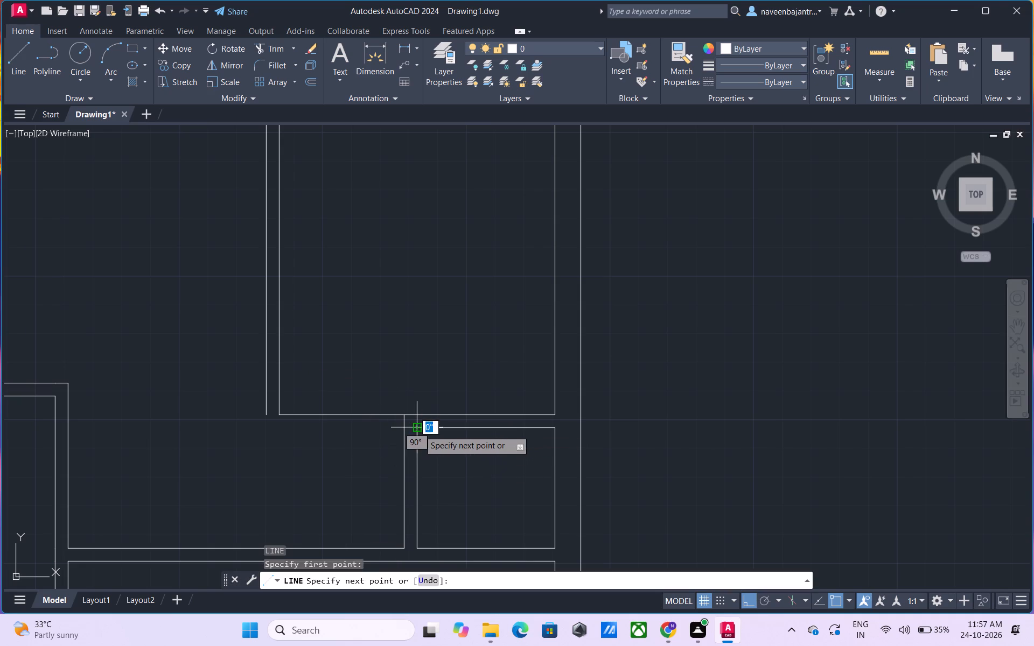
left_click(239, 428)
key("Escape")
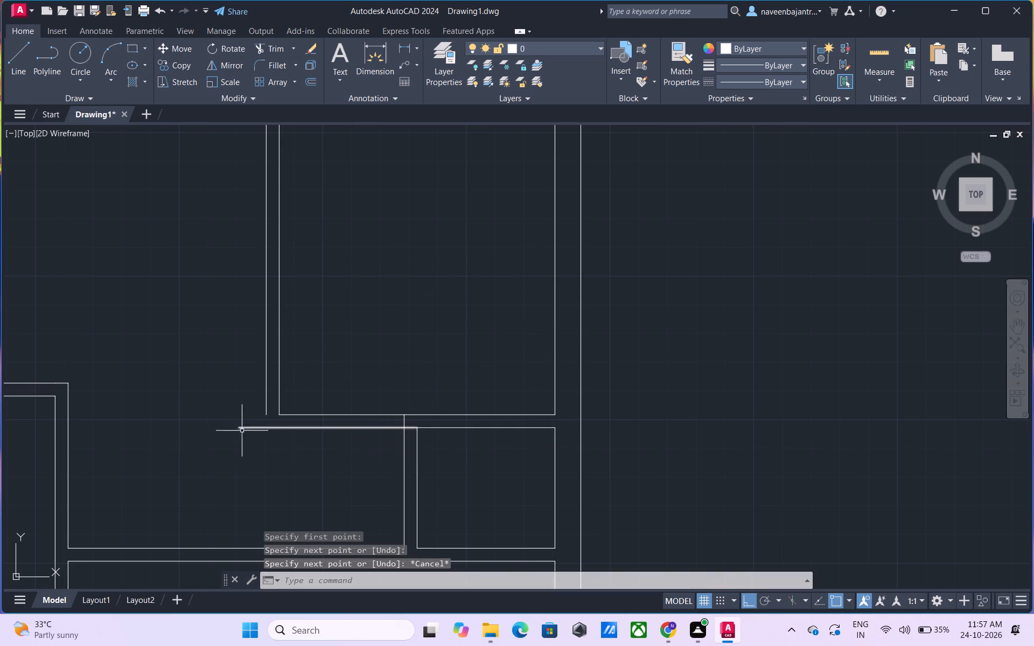
Draw a short vertical line down from the new partition's left line, crossing the lower horizontal line.
type("l")
key("space")
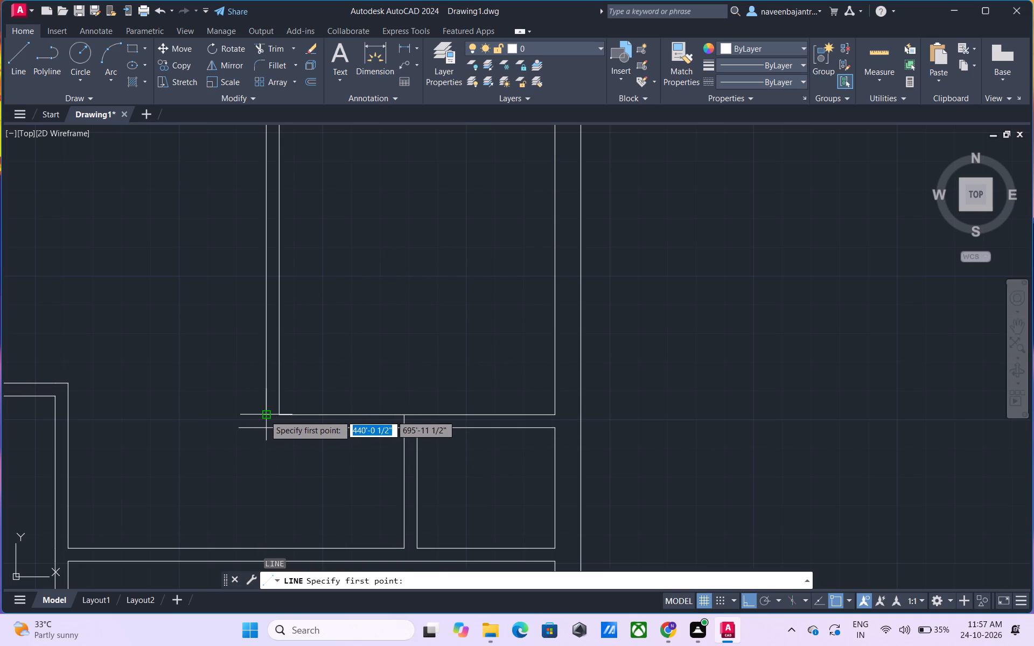
left_click(264, 415)
left_click(266, 436)
key("Escape")
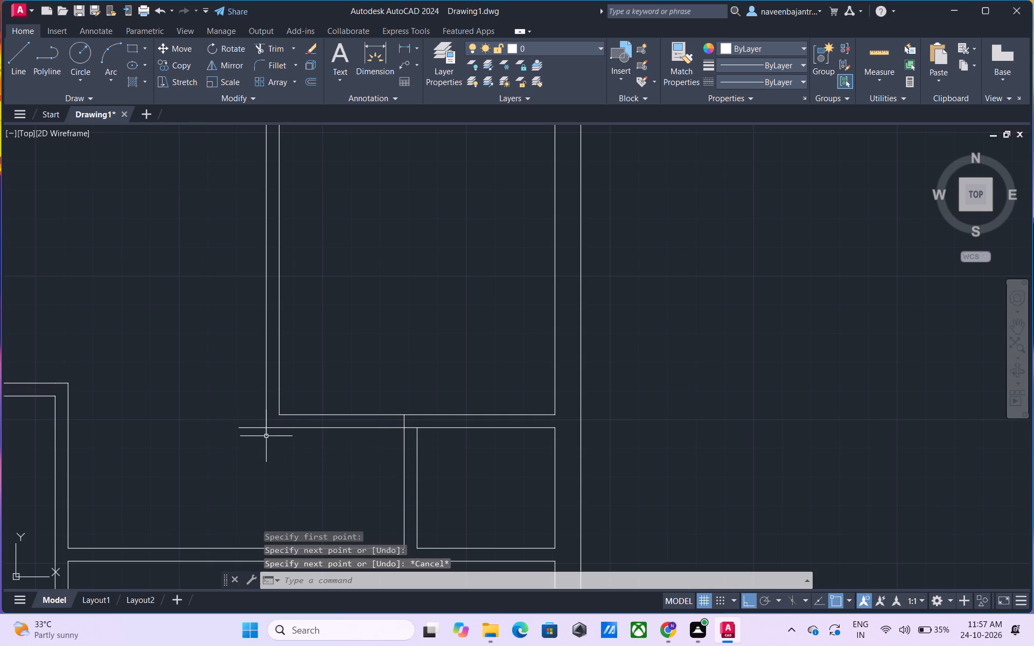
Trim the overshoots at the new partition's lower-left corner and the segments crossing the junction above the small room's left partition.
type("tr")
key("space")
left_click(266, 436)
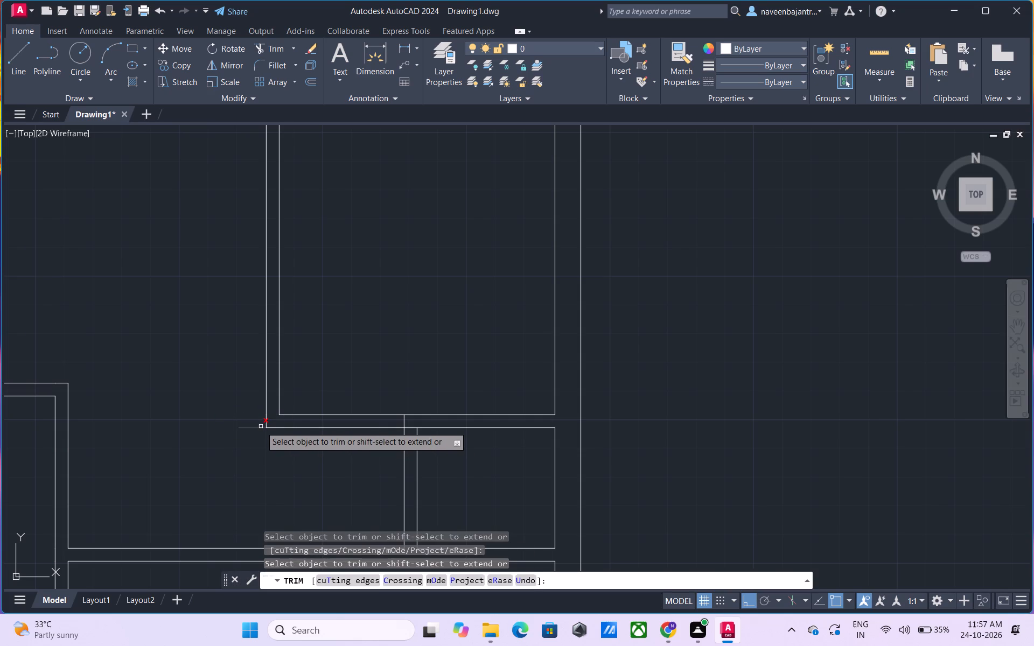
left_click(261, 426)
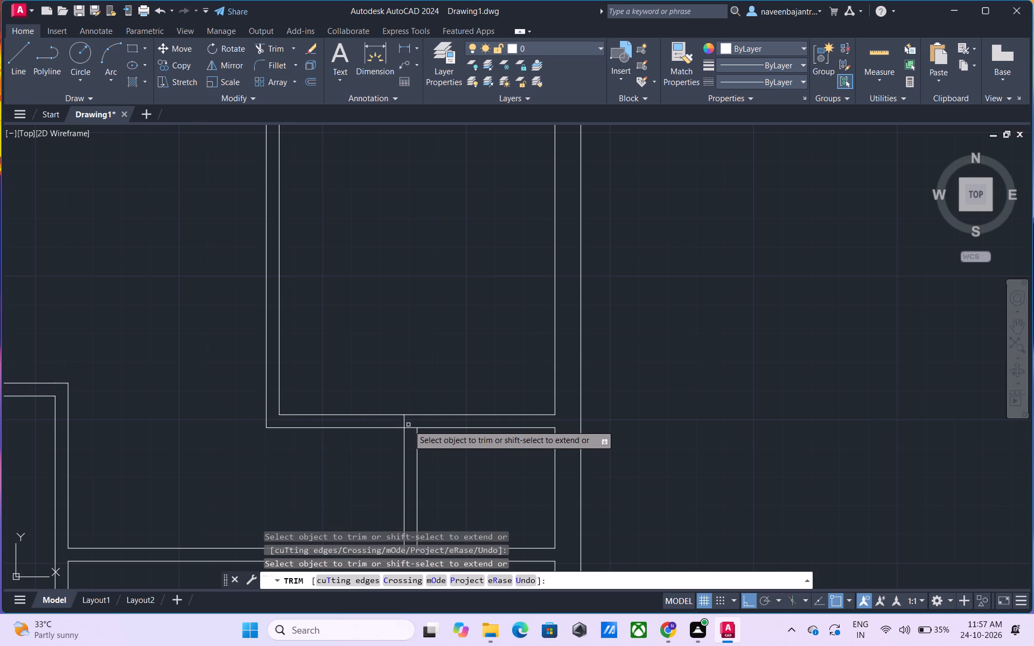
left_click(403, 422)
left_click(410, 426)
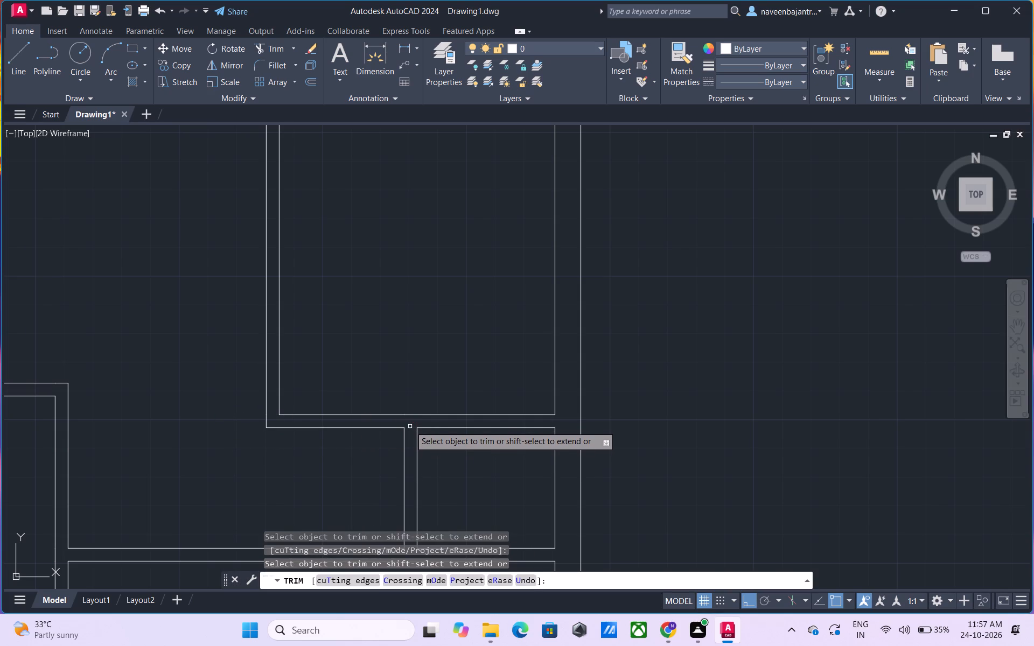
middle_click_drag(438, 359, 424, 391)
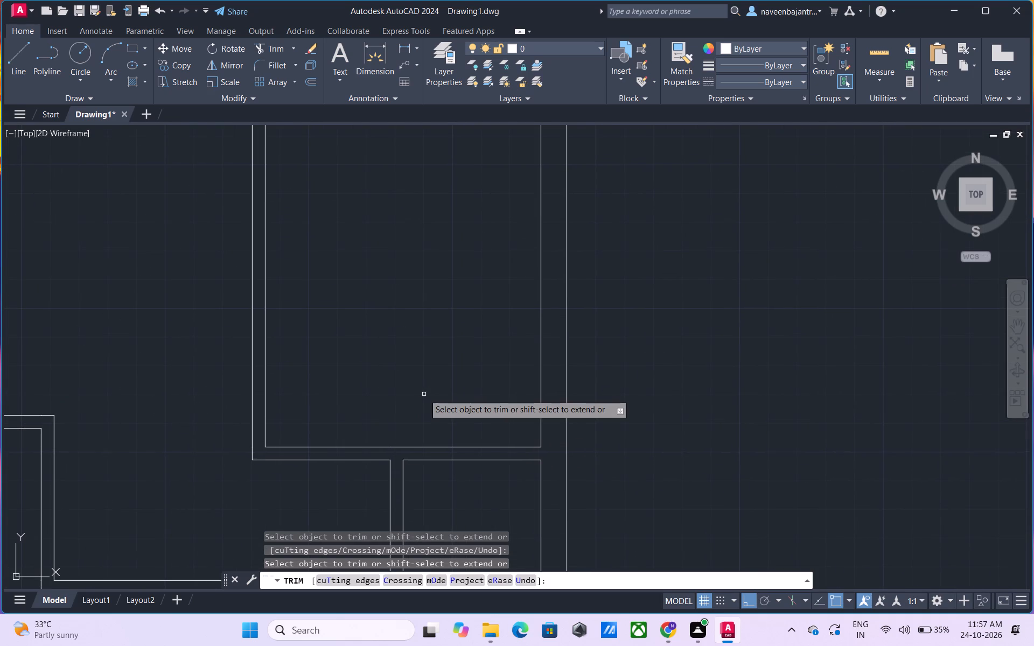
key("Escape")
key("Escape")
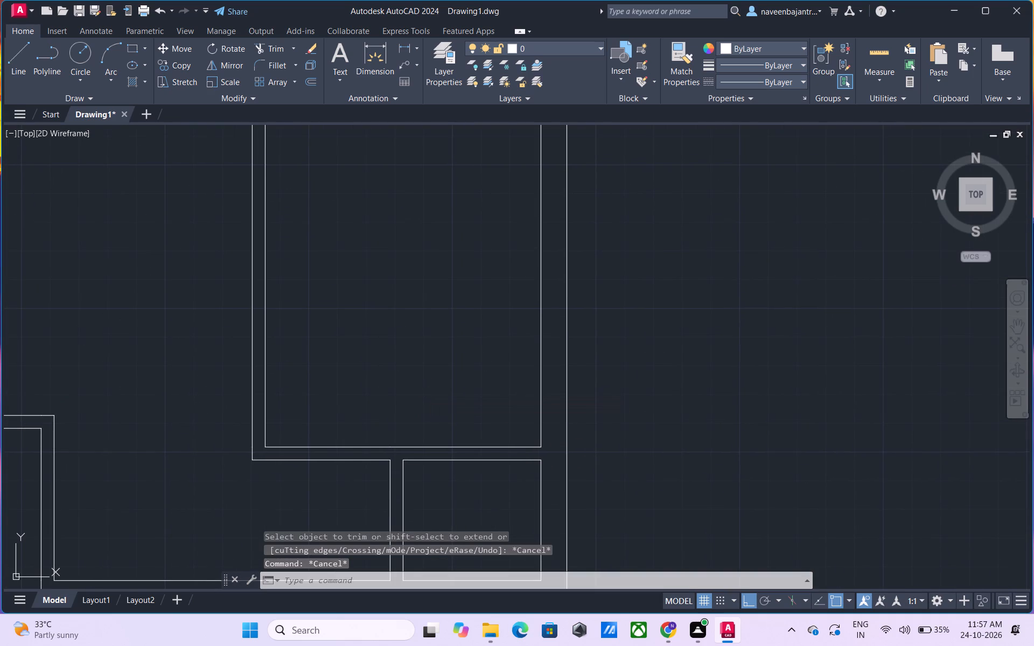
Offset both segments of the inner horizontal line above the small room 5'1" upward.
type("o")
key("space")
type("5'")
key("1")
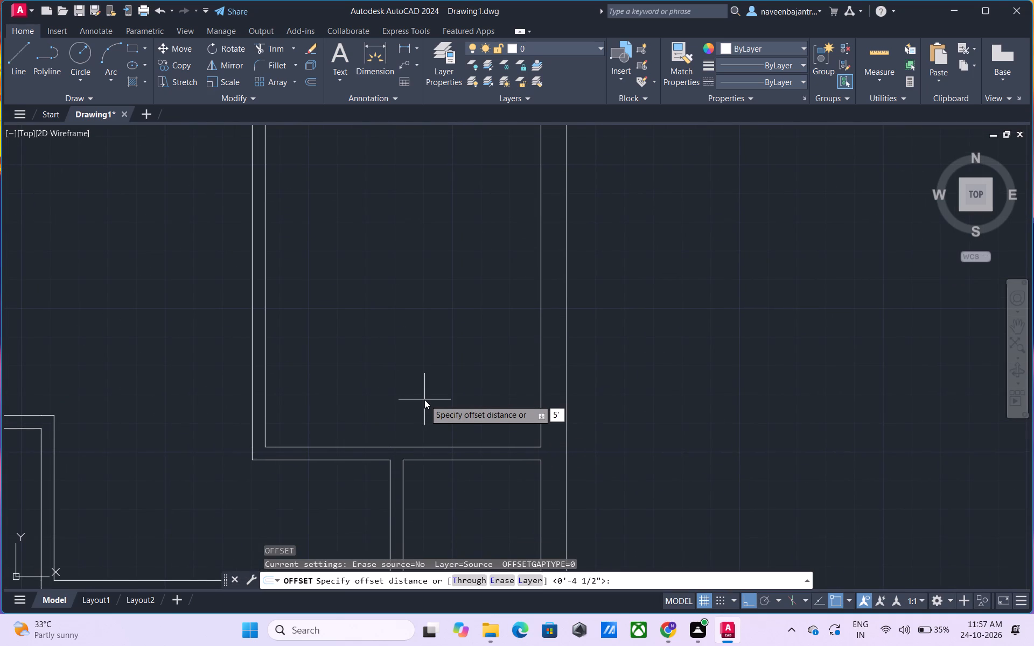
key("shift+quotedbl")
key("Return")
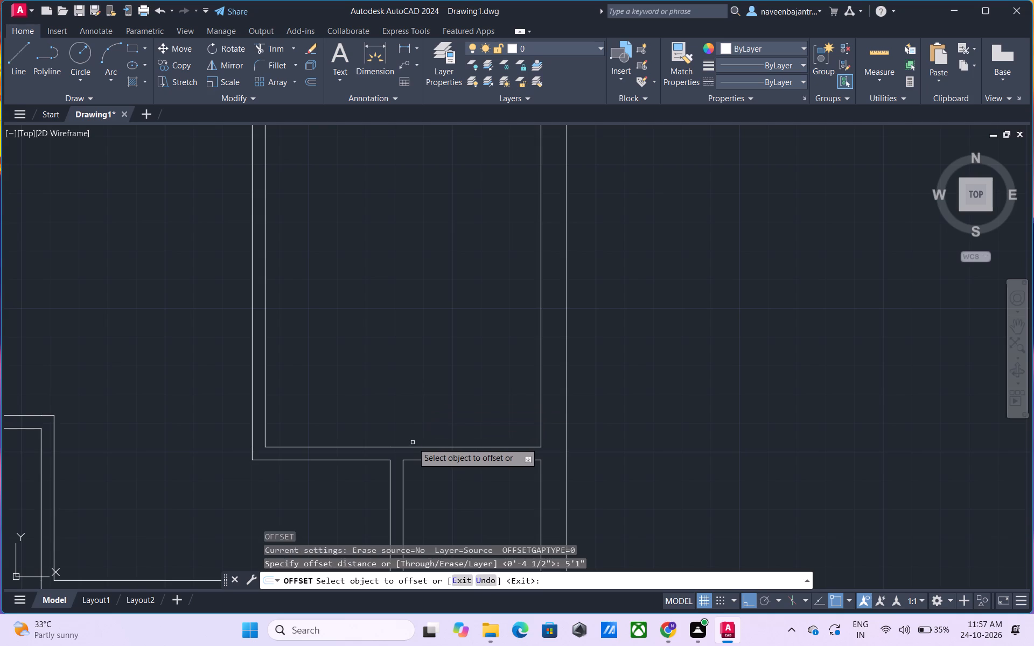
left_click(413, 445)
left_click(410, 412)
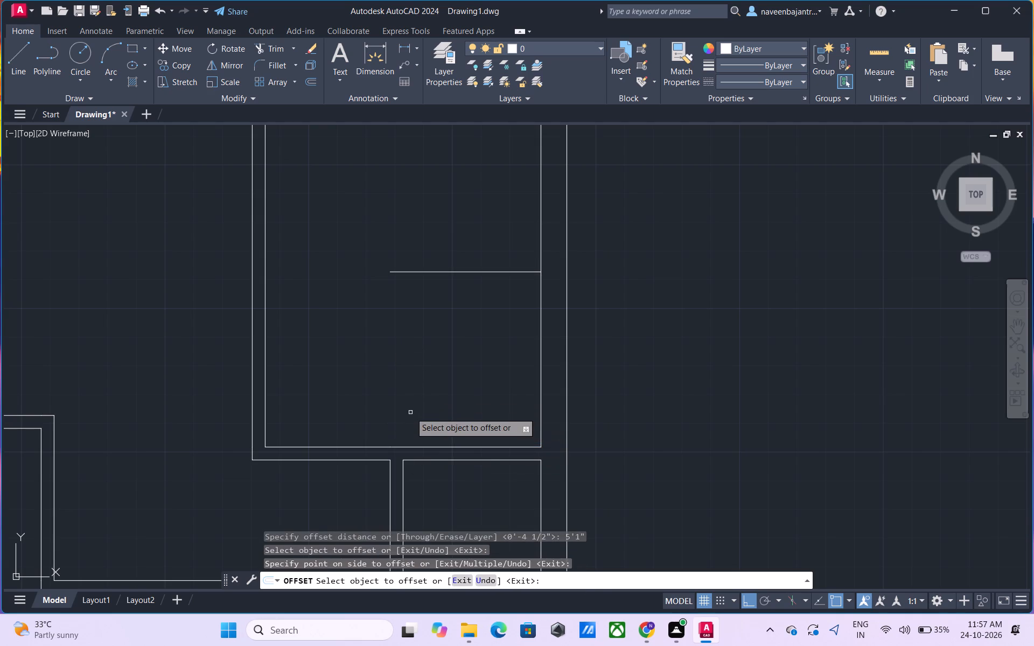
left_click(358, 446)
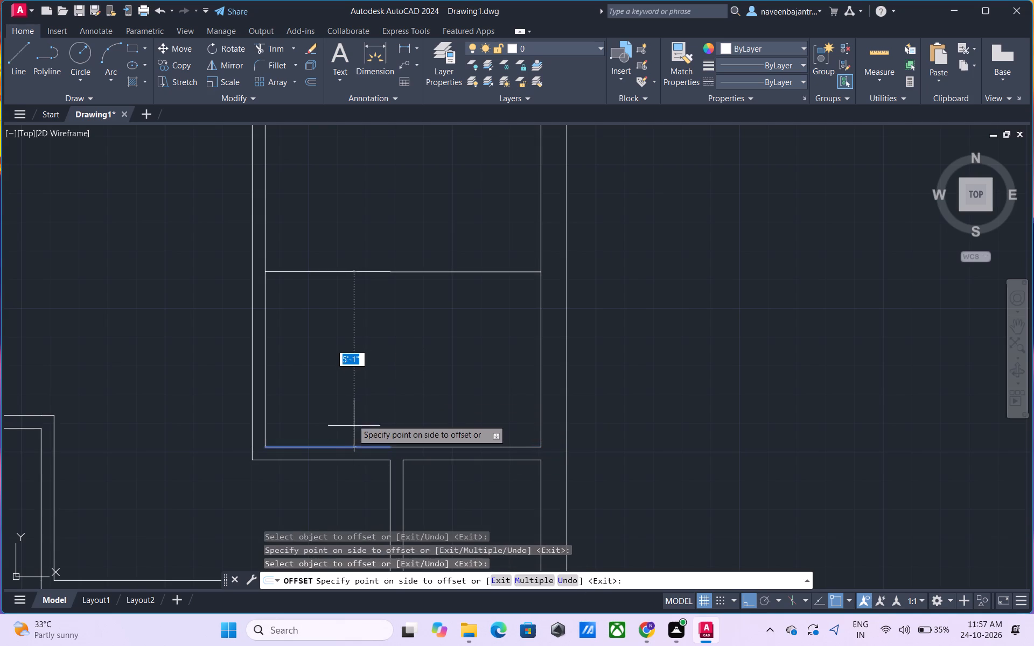
left_click(352, 419)
key("Escape")
Offset both segments of the new horizontal line 4.5" upward to form the room's upper partition.
type("o 4.5\"")
key("Return")
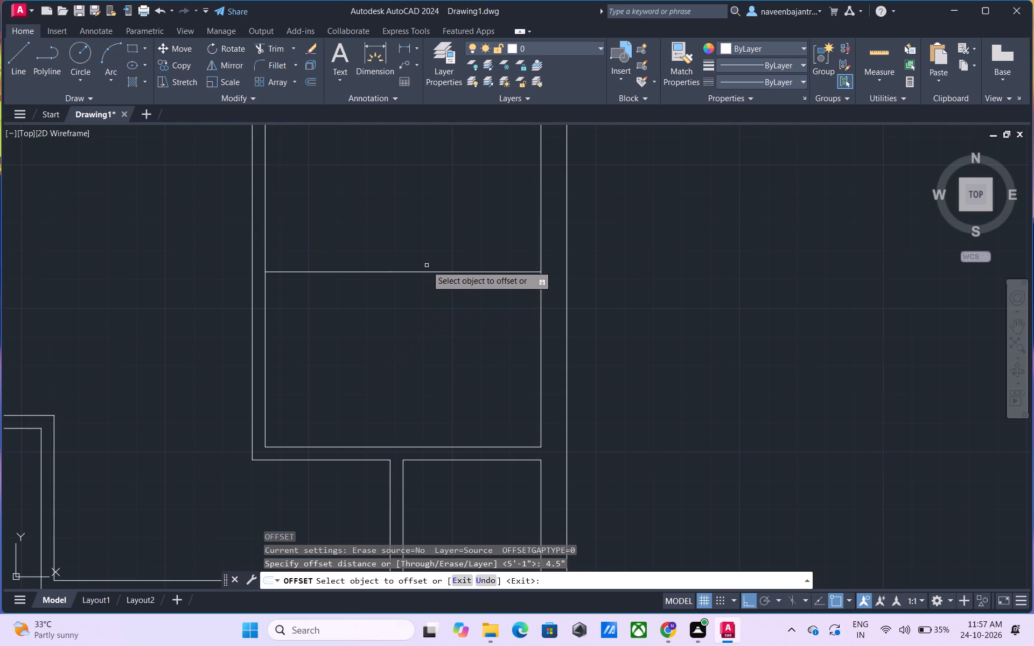
left_click(425, 272)
left_click(427, 235)
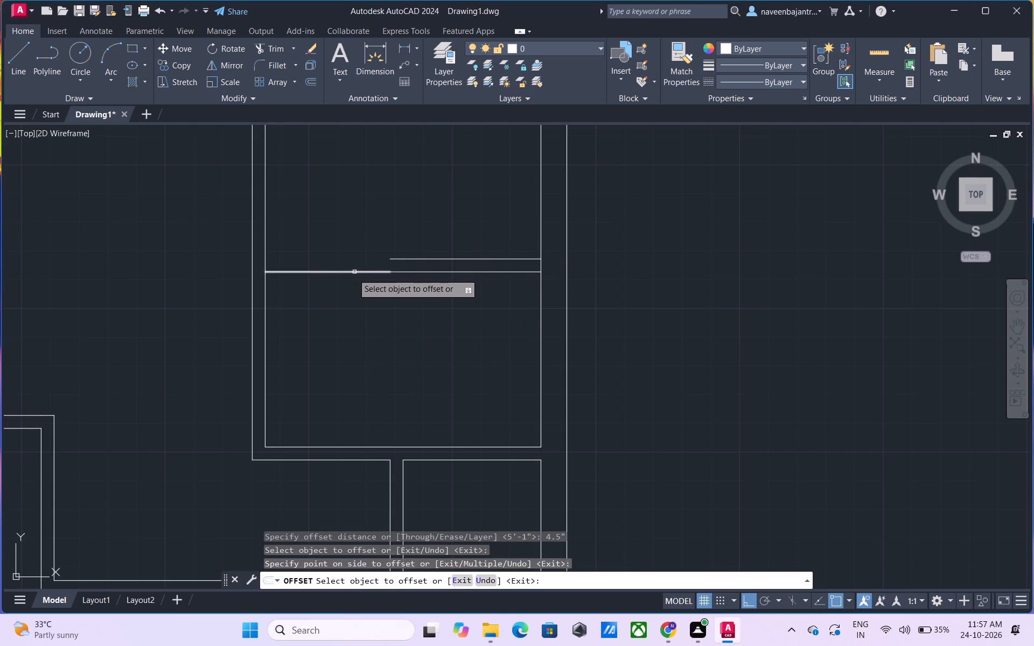
left_click(352, 275)
left_click(352, 270)
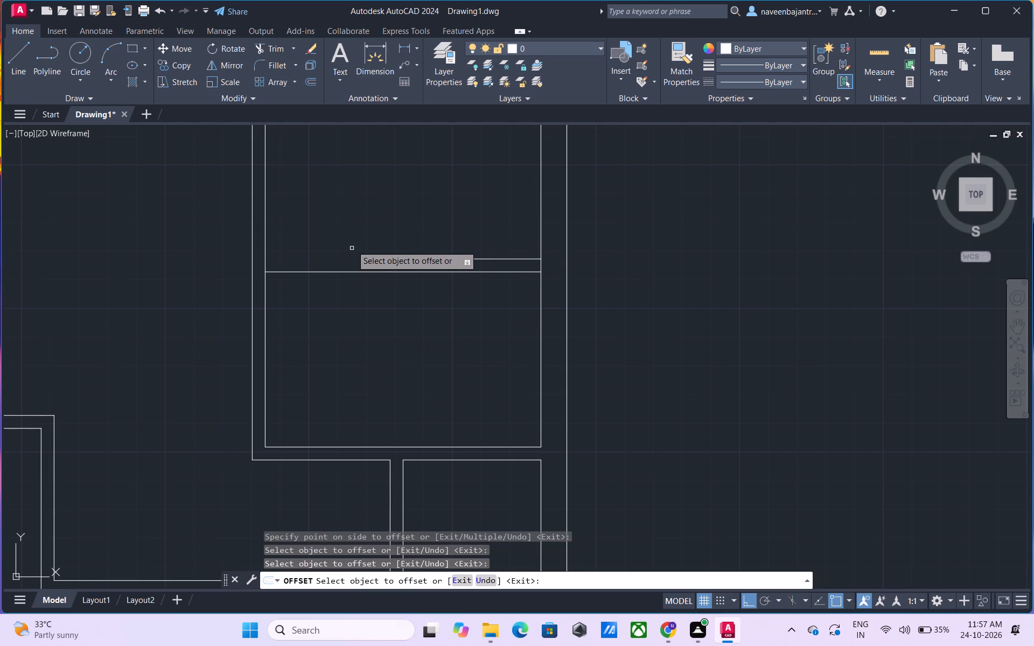
left_click(352, 245)
left_click(346, 273)
left_click(346, 243)
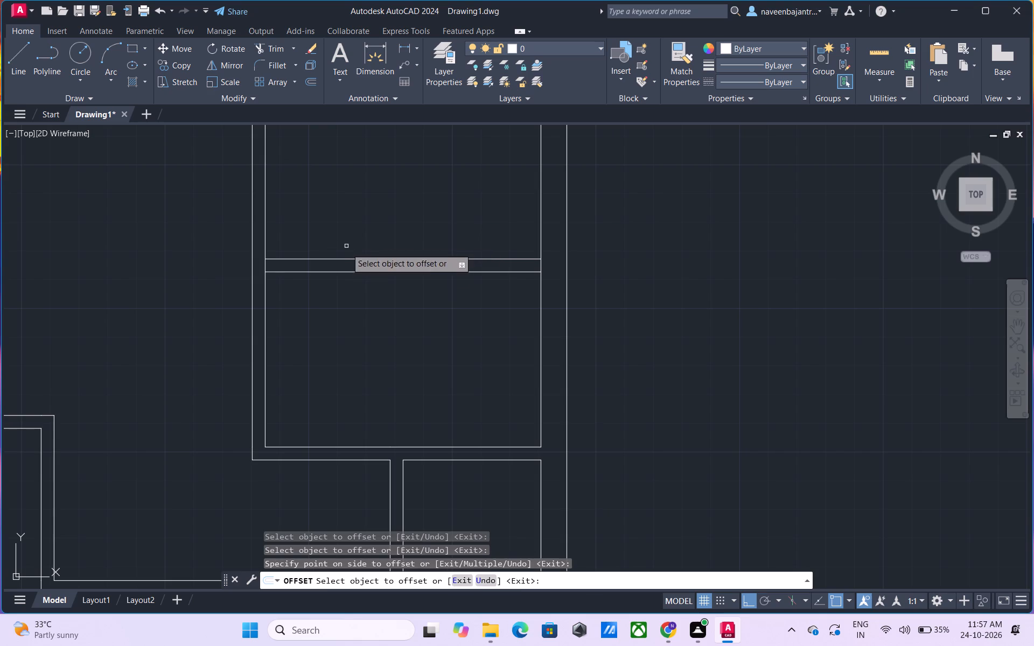
key("Escape")
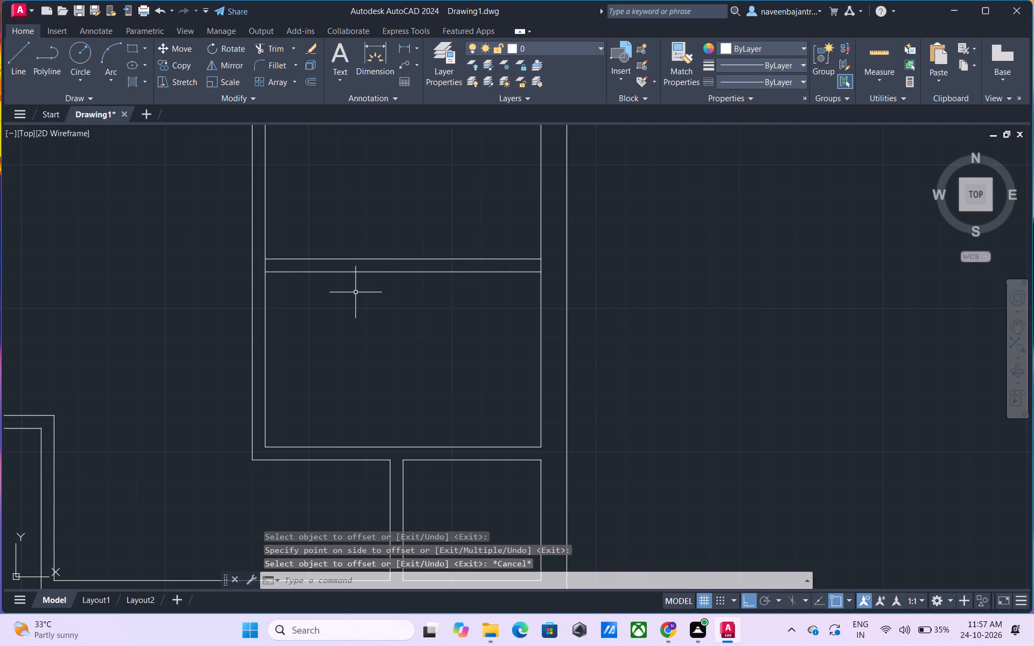
Draw a short horizontal line leftward from the upper partition line's left end, crossing the left partition's outer line.
type("l")
key("space")
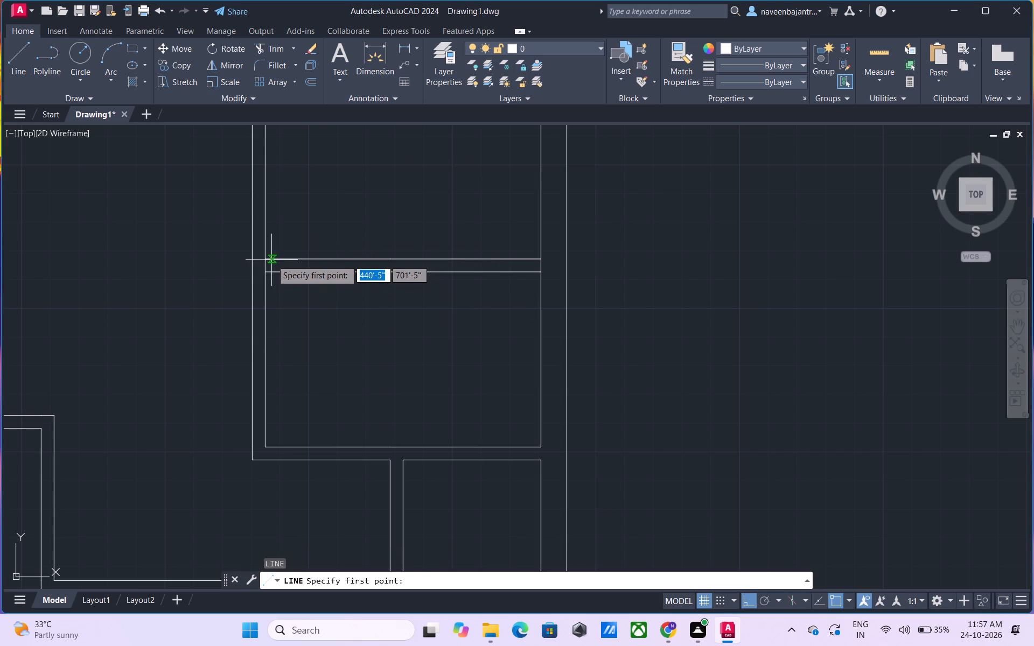
left_click(266, 259)
left_click(237, 259)
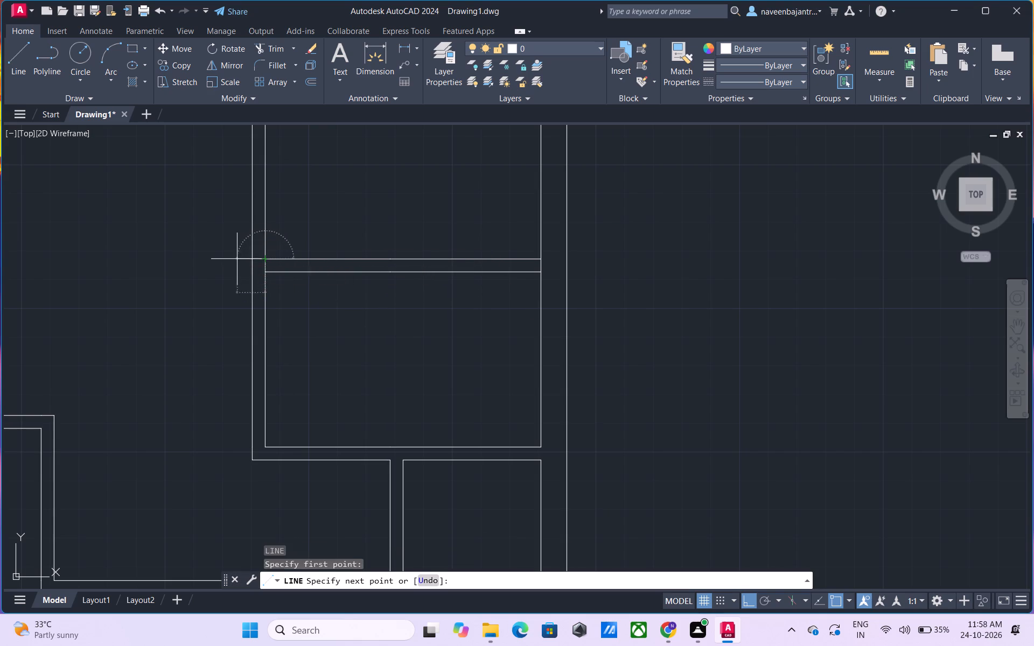
key("Escape")
Trim the overshoot at the room's upper-left corner, the left partition lines above it, and the vertical segments inside the upper partition.
type("tr")
key("space")
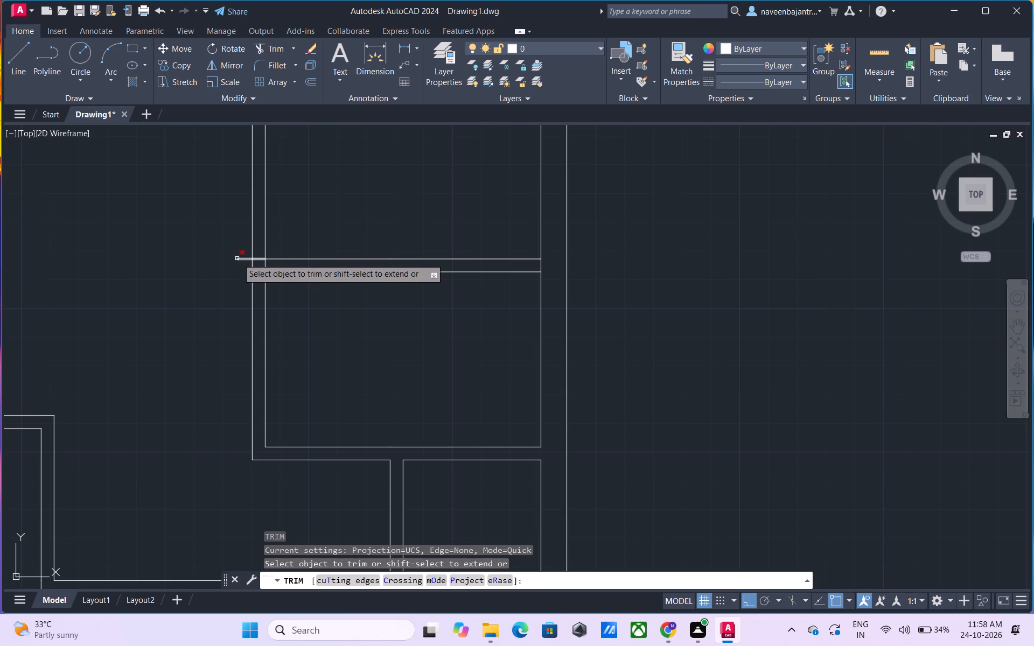
left_click(239, 258)
left_click(253, 236)
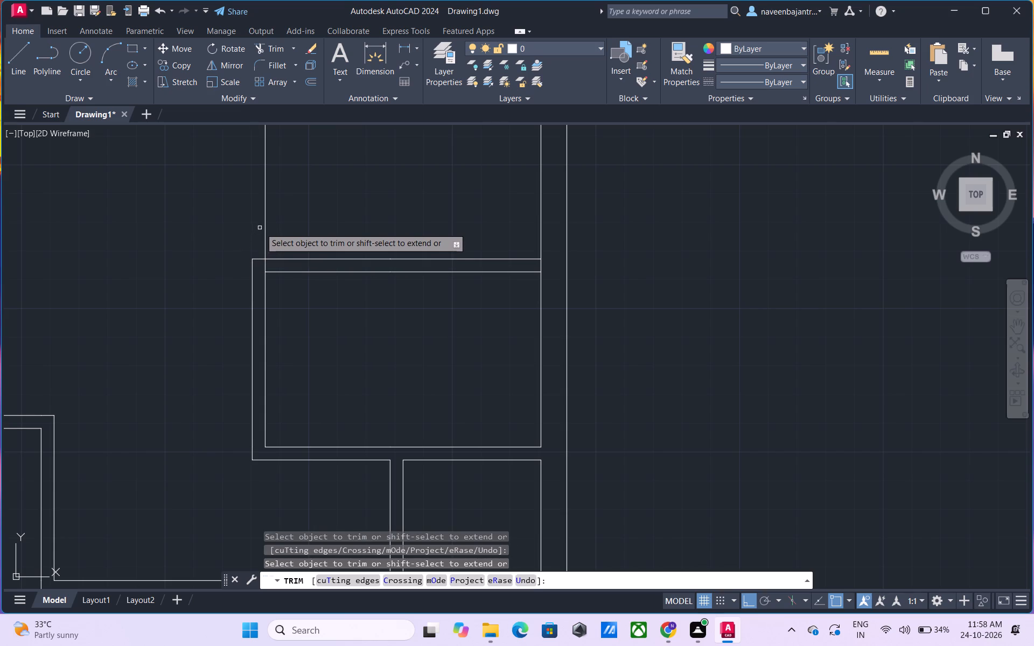
left_click(264, 224)
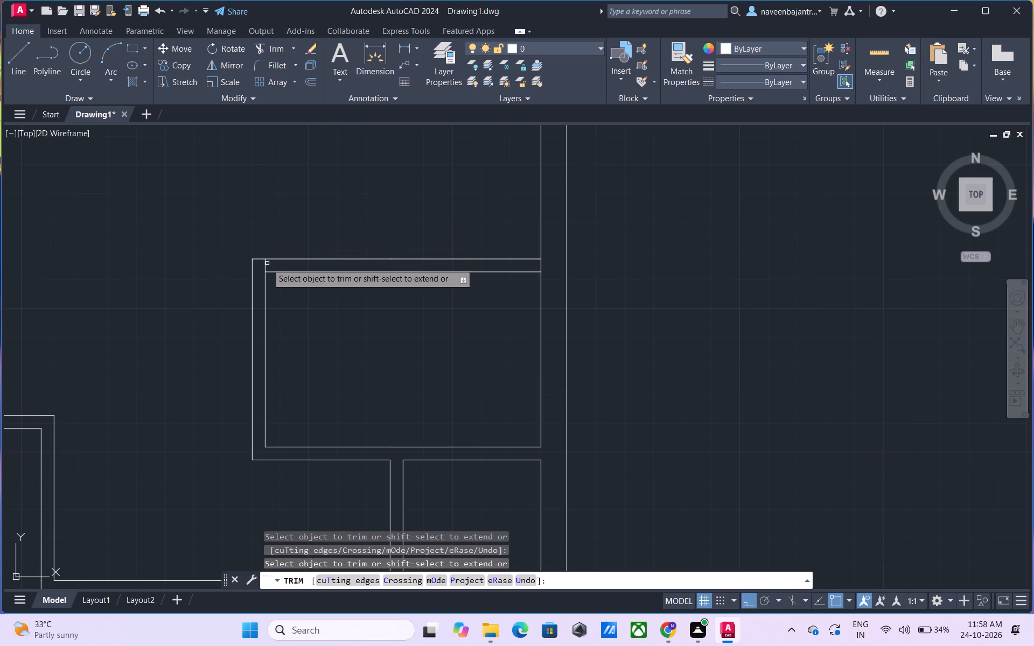
left_click(266, 265)
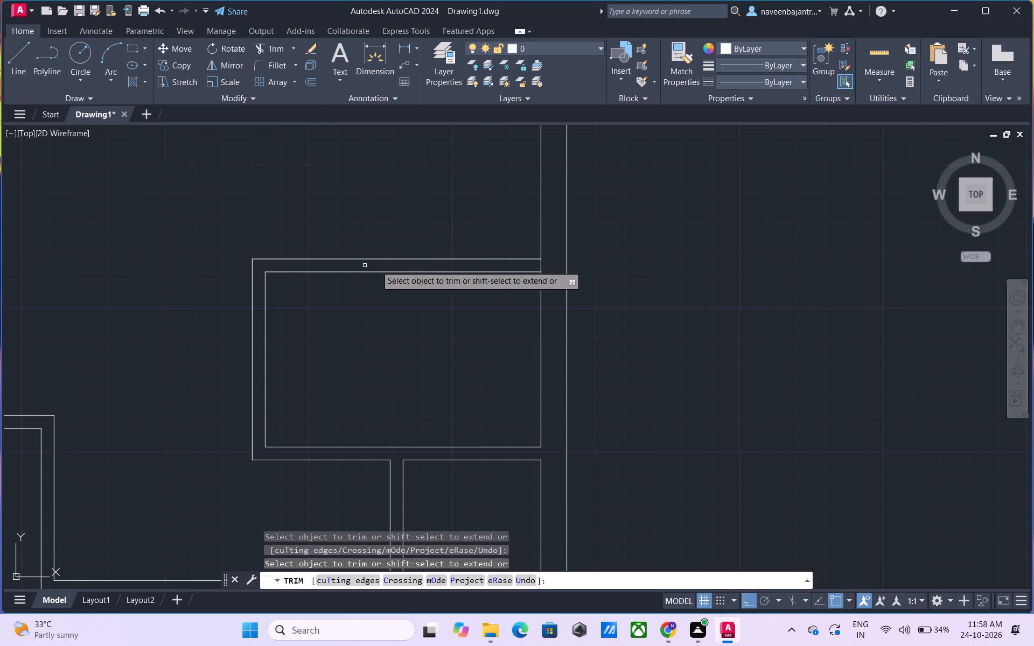
left_click(540, 264)
scroll(433, 331, "down", 2)
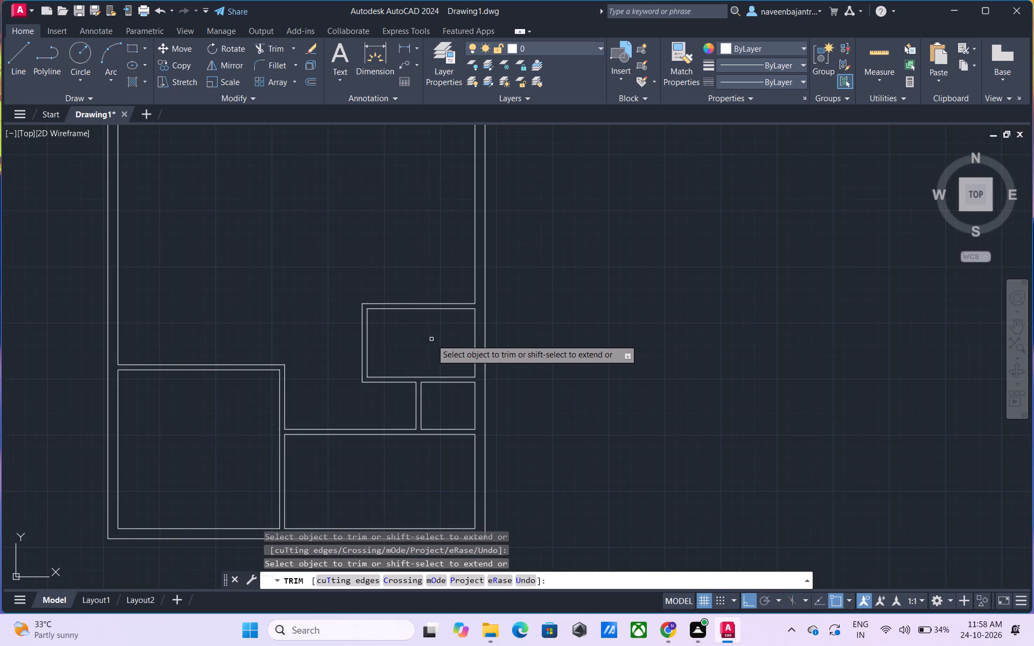
middle_click_drag(431, 339, 409, 375)
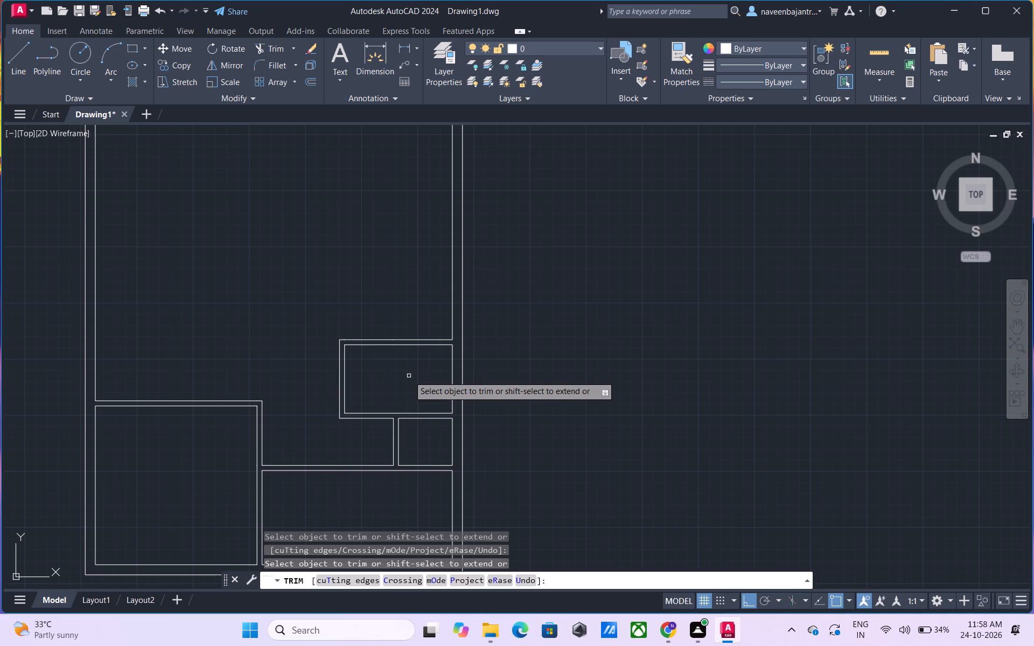
scroll(409, 376, "down", 1)
middle_click_drag(409, 376, 411, 442)
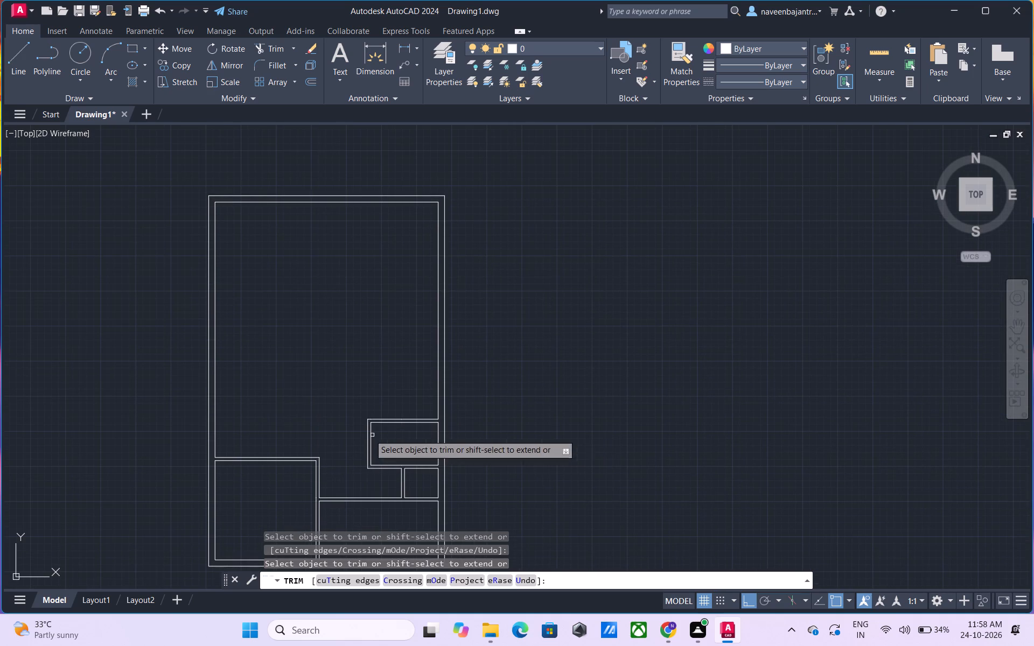
middle_click_drag(329, 354, 389, 355)
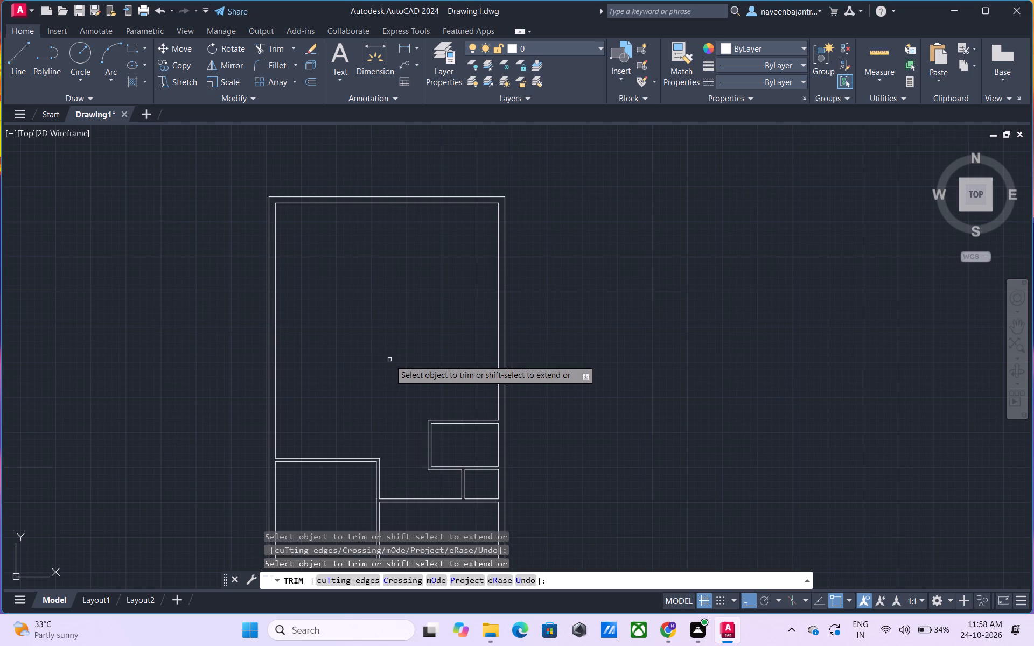
key("Escape")
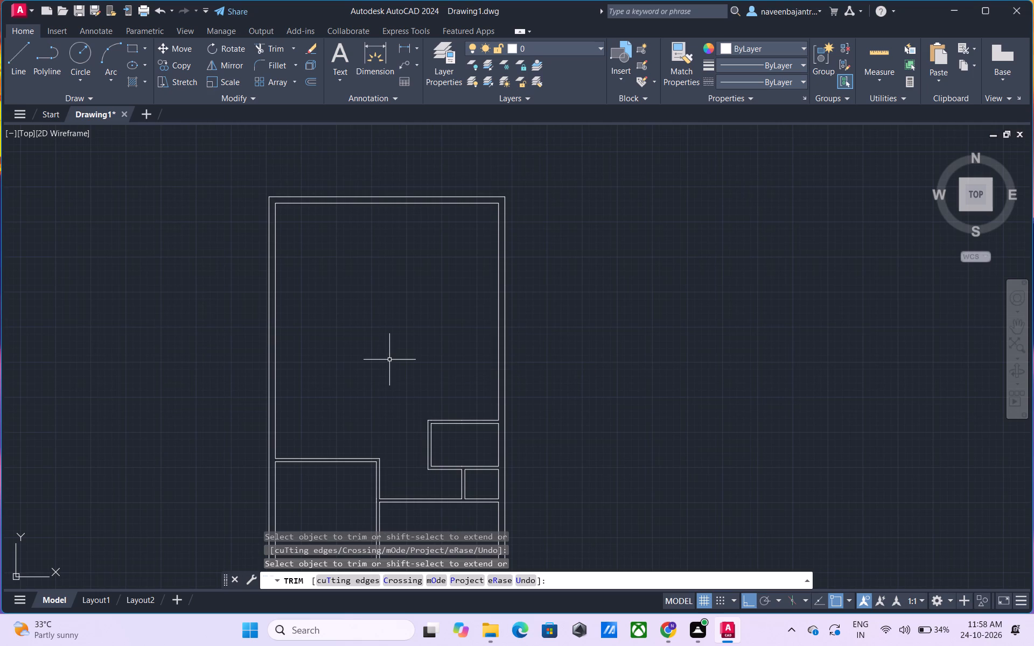
Offset the right outer wall's inner line above the new room 14'1.5" to the left.
key("o")
key("space")
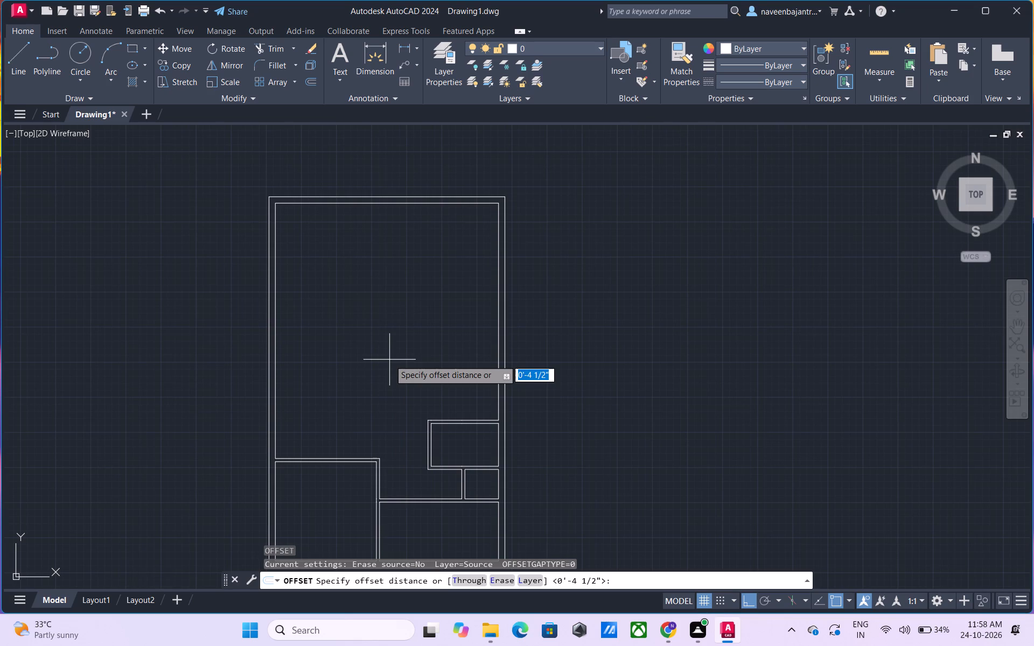
type("14")
key("apostrophe")
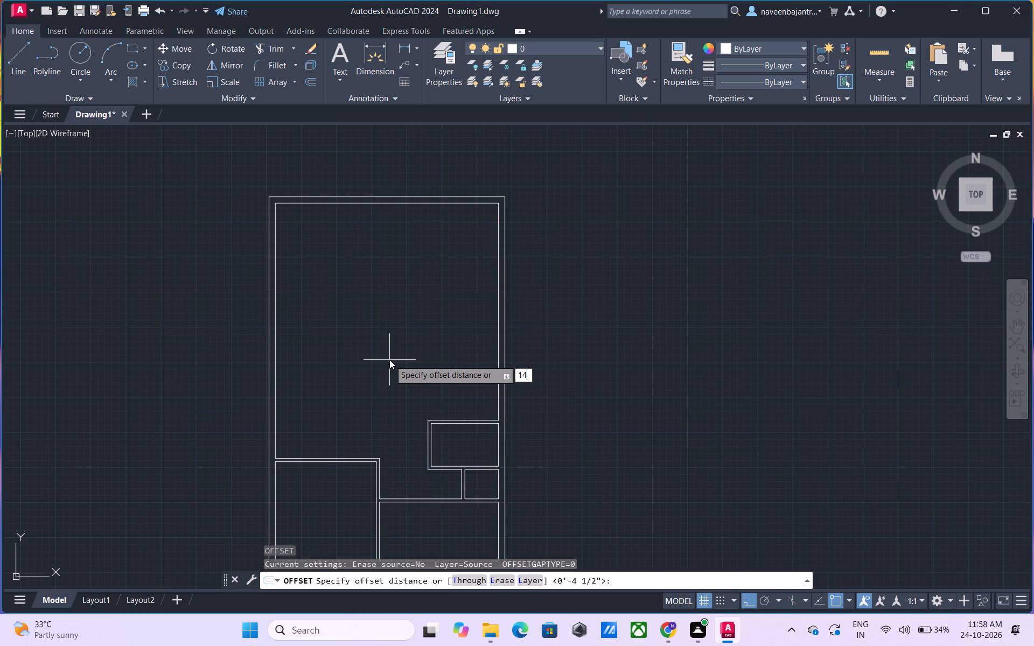
type("1.5")
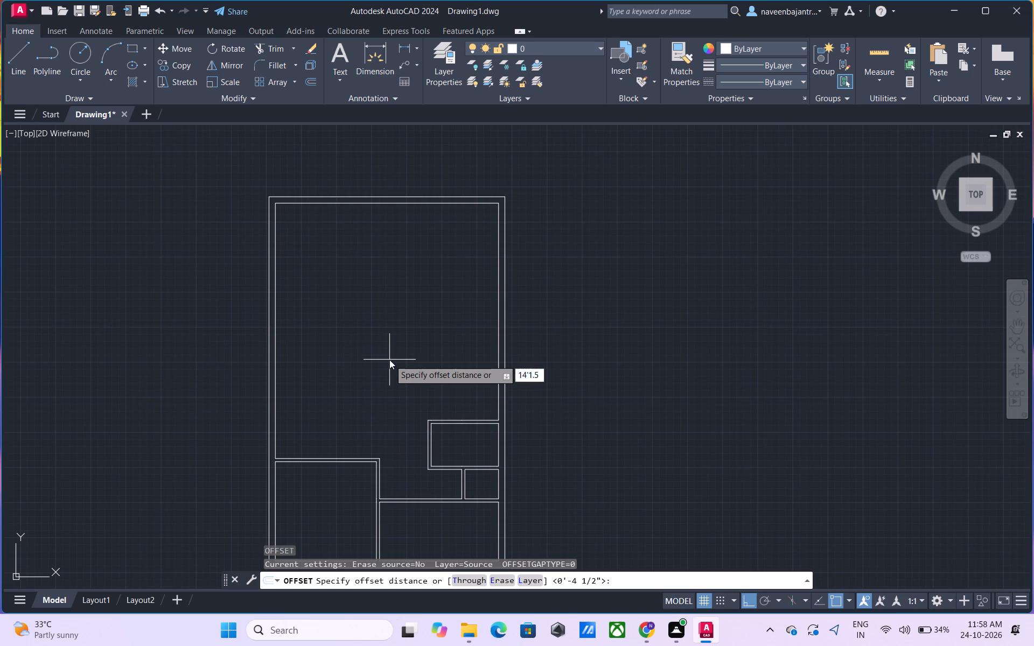
key("shift+quotedbl")
key("Return")
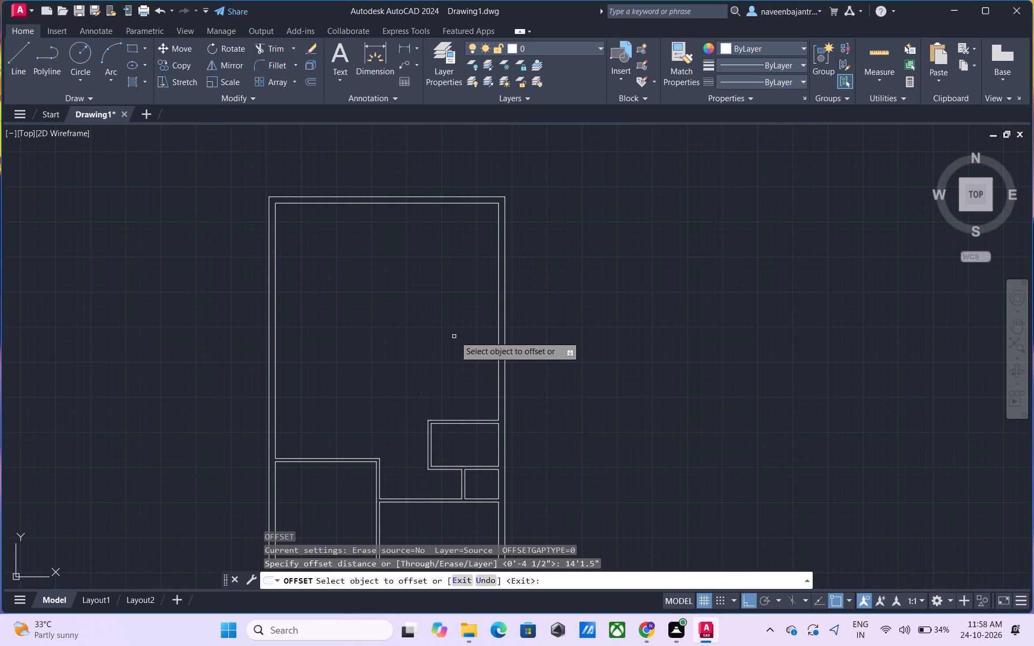
left_click(498, 361)
left_click(464, 362)
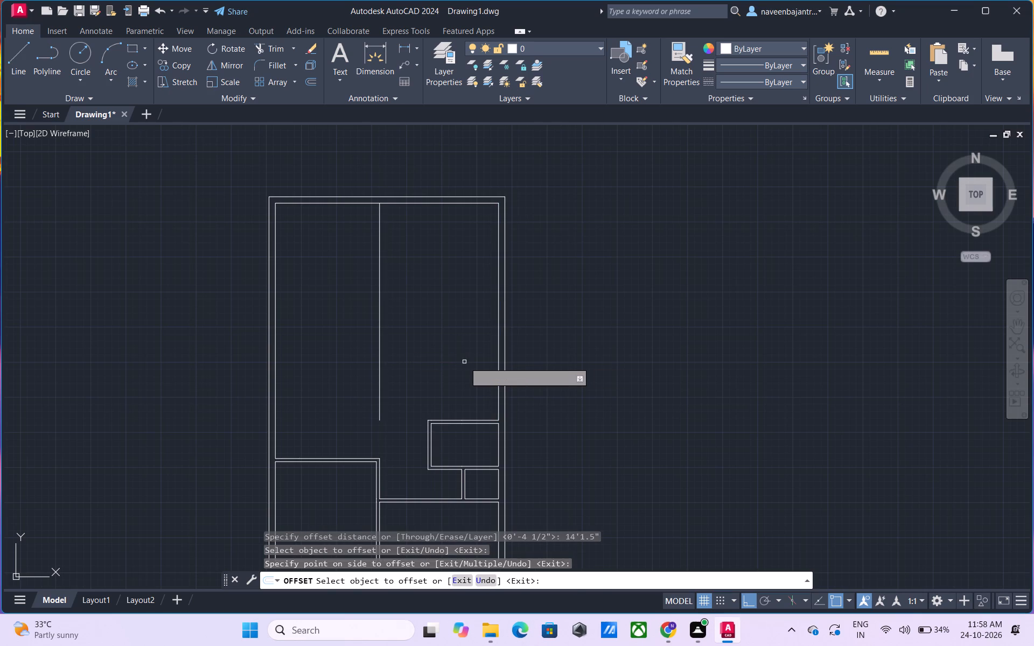
scroll(369, 444, "up", 1)
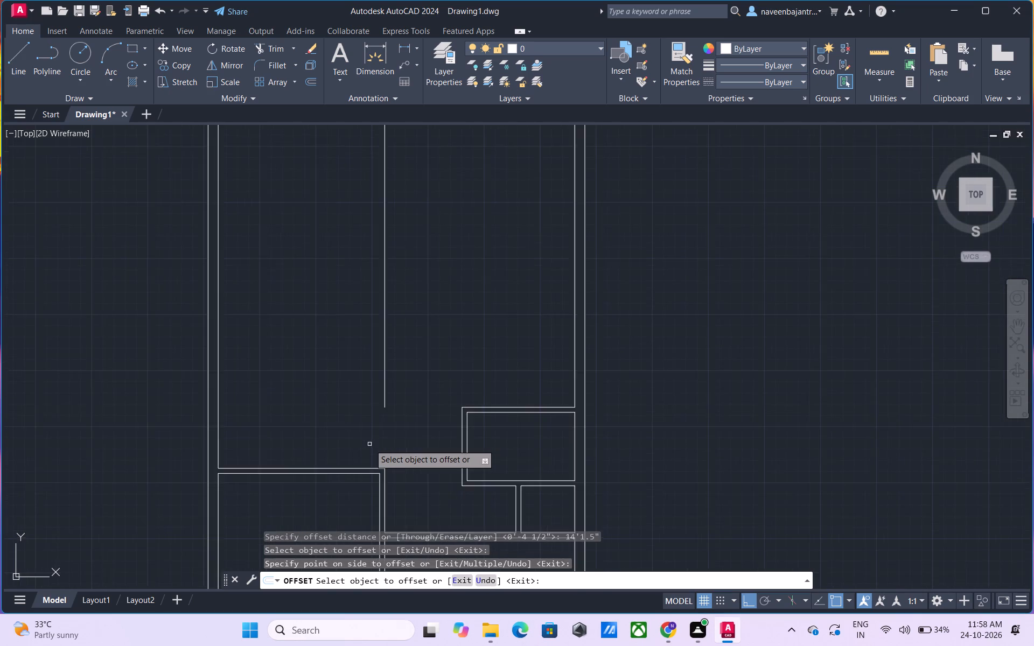
scroll(369, 444, "up", 1)
scroll(404, 431, "down", 2)
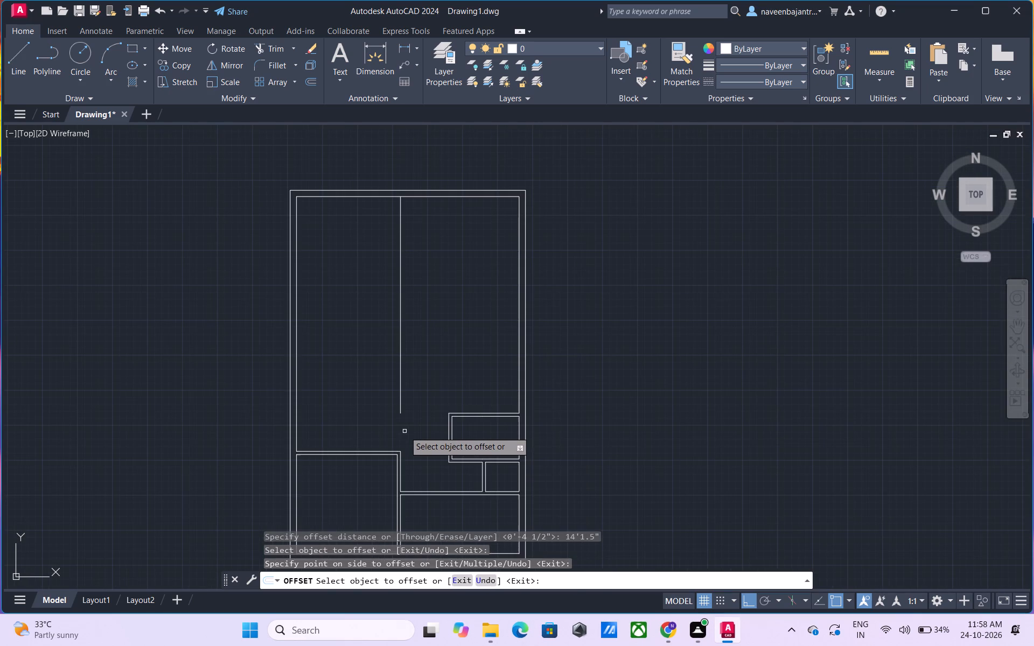
key("Escape")
Offset the new long vertical line 4.5" to the left to form a partition.
type("o")
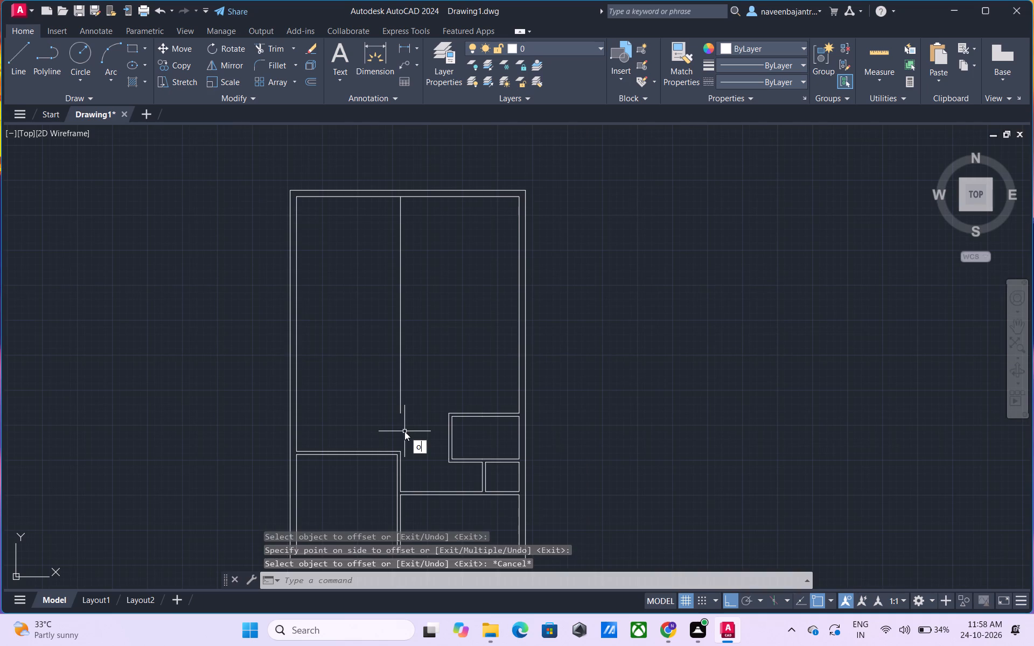
key("space")
type("4.5")
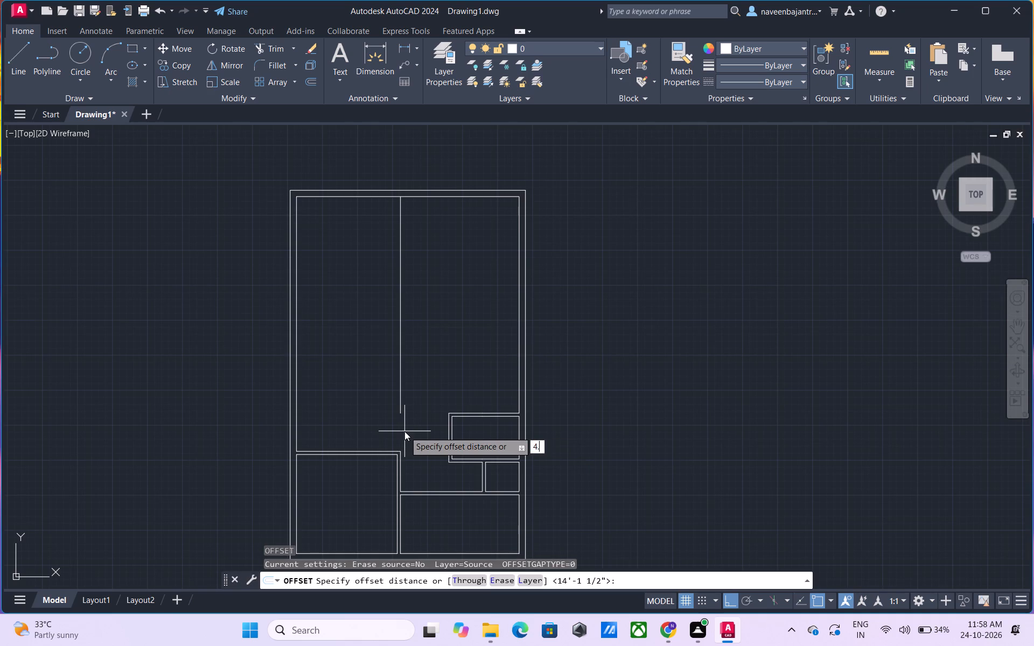
key("shift+quotedbl")
key("Return")
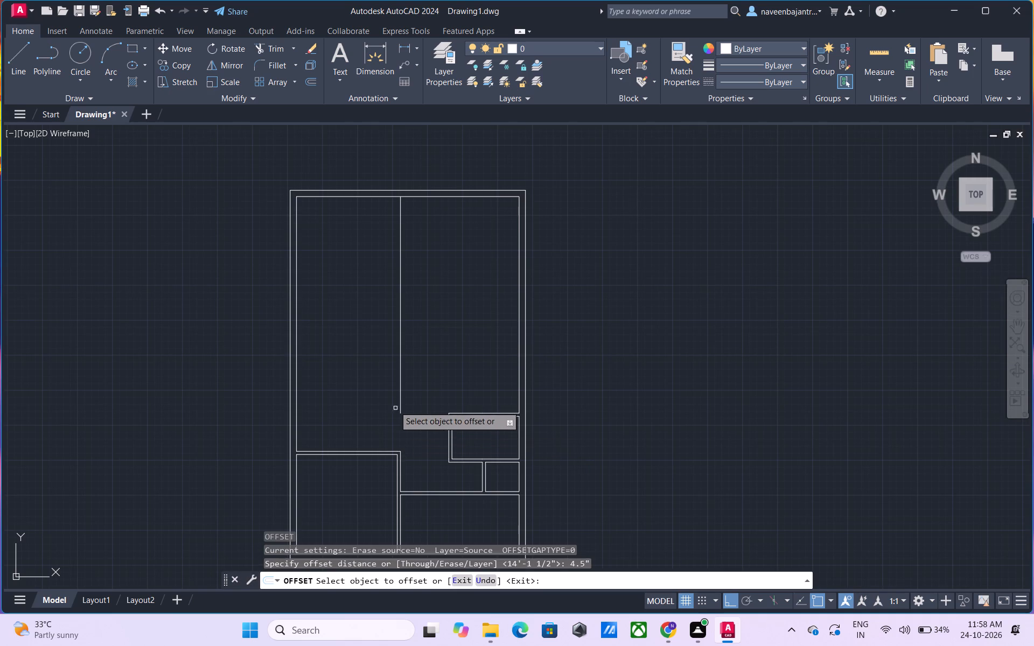
left_click(400, 380)
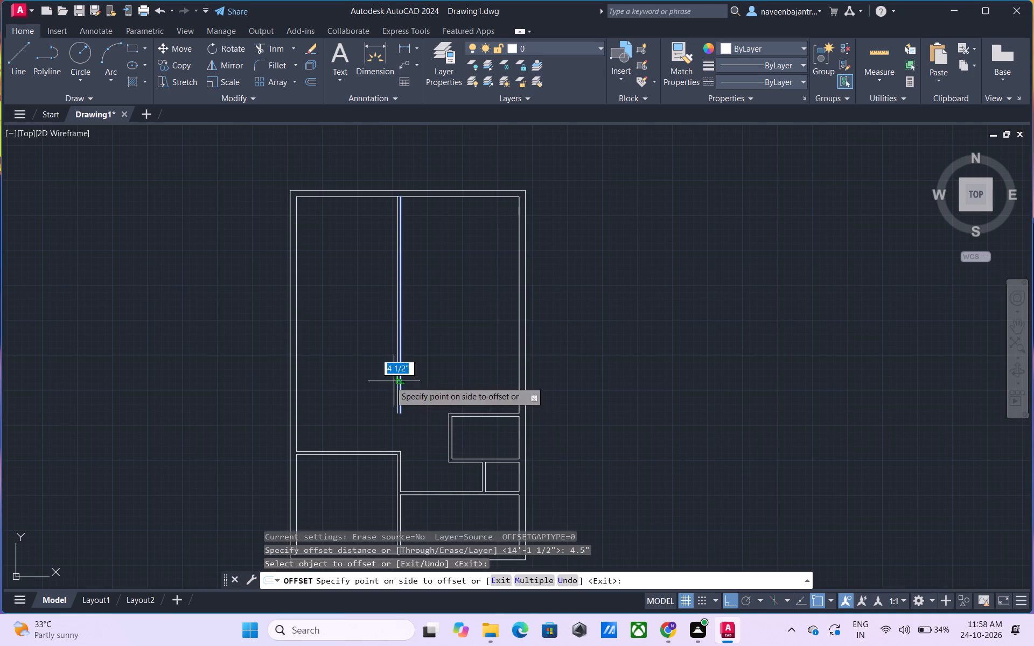
left_click(358, 381)
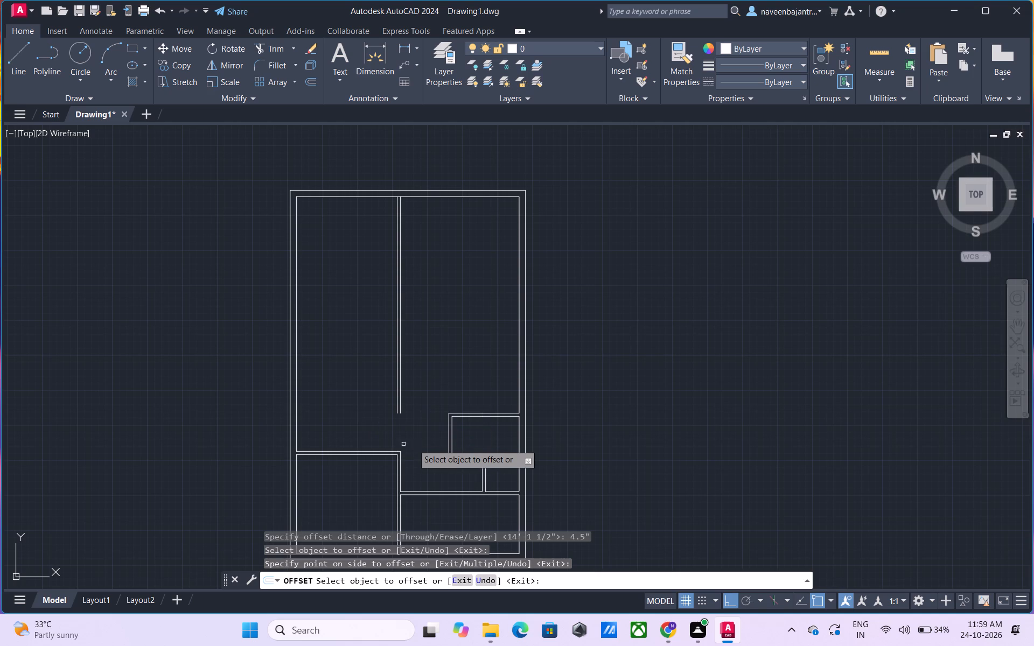
scroll(413, 444, "up", 1)
key("Escape")
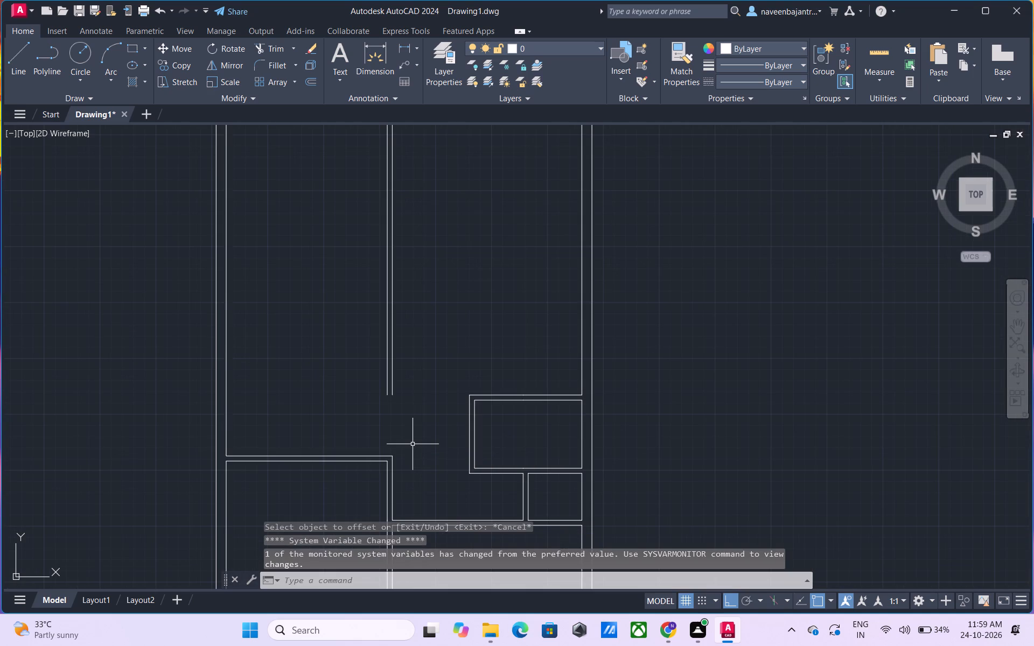
Draw a 5'9" horizontal line from the vertical partition's inner lower end to the small room's outer upper-left corner.
type("l")
key("space")
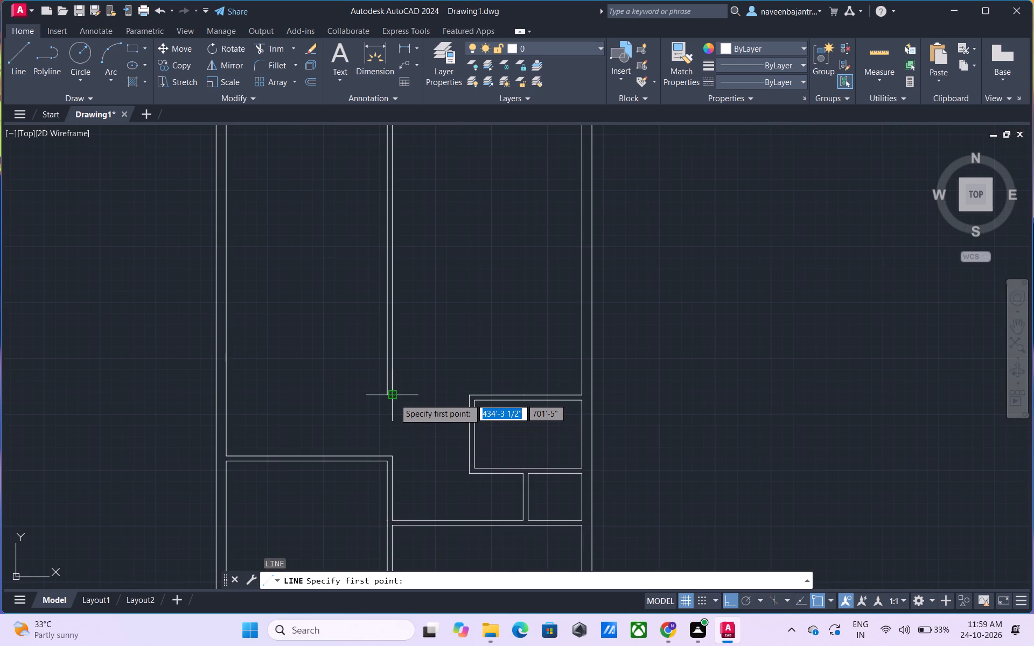
left_click(394, 398)
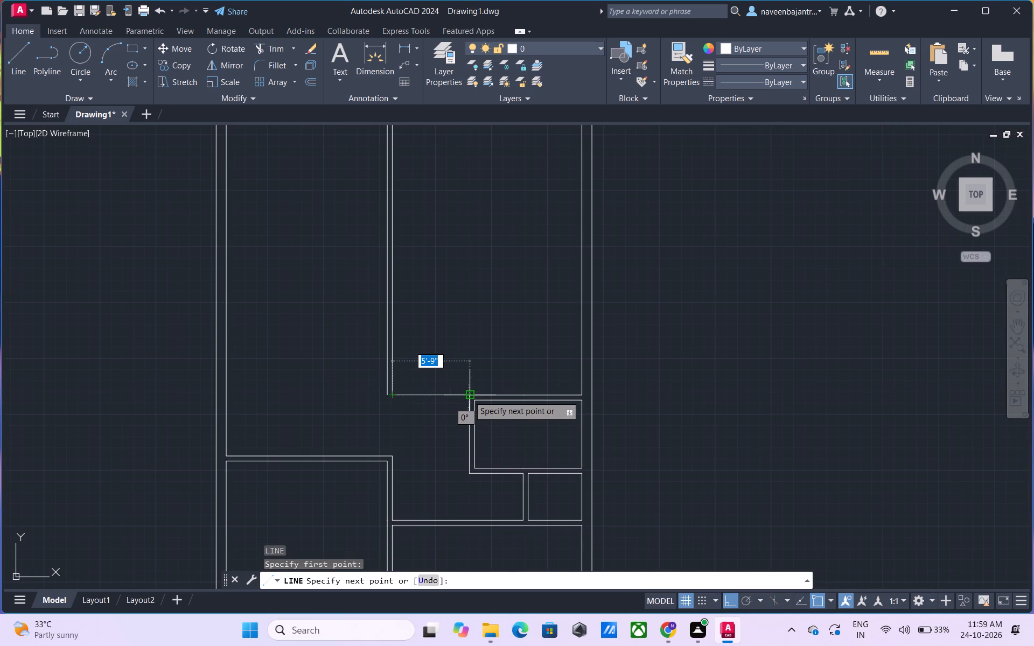
left_click(469, 396)
key("Escape")
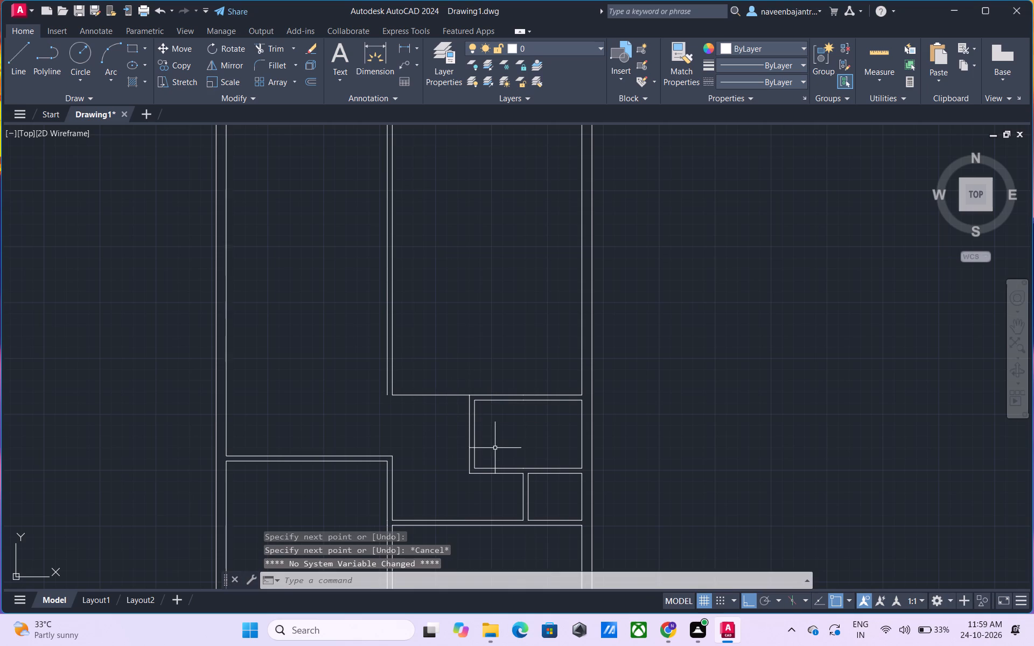
Draw a horizontal line from the small room's inner upper-left corner leftward past the vertical partition's outer line.
key("l")
key("space")
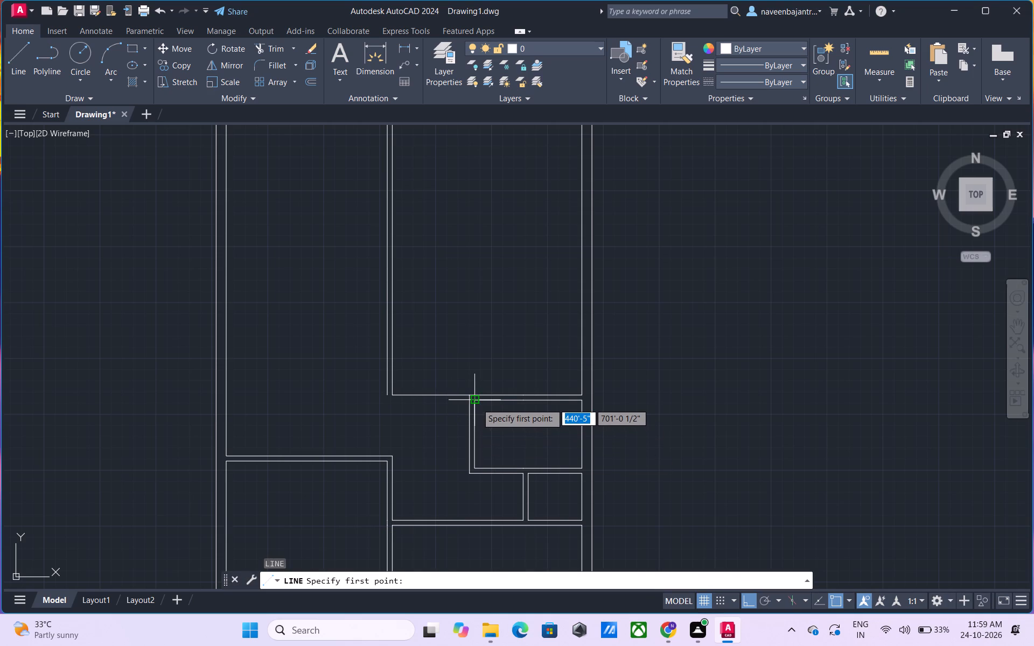
left_click(477, 403)
left_click(363, 401)
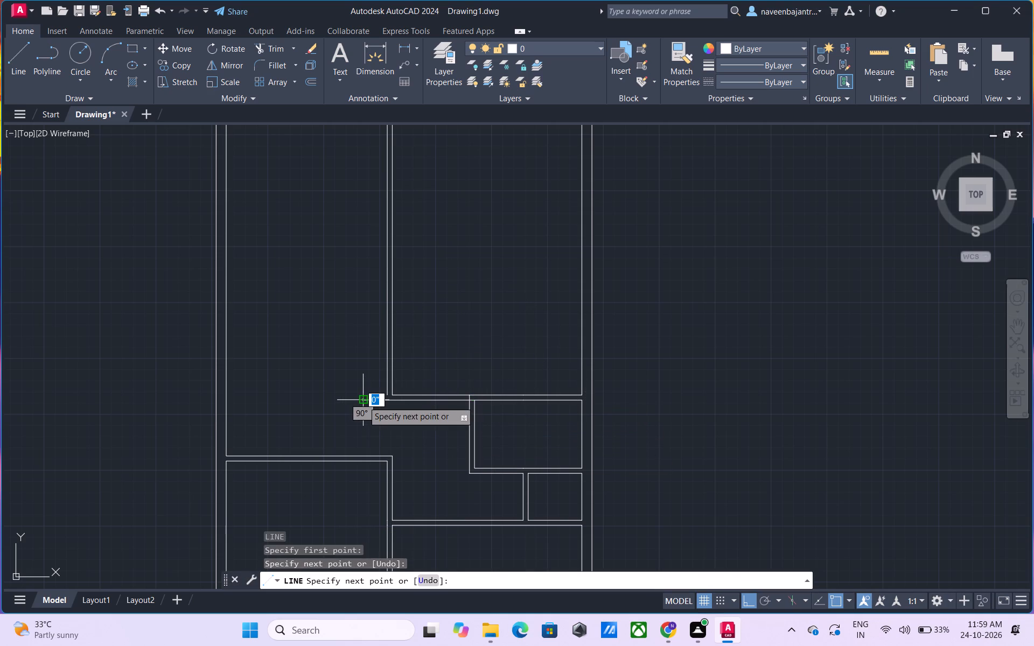
key("Escape")
Draw a short vertical line down from the vertical partition's outer lower end, crossing the new lower horizontal line.
type("l")
key("space")
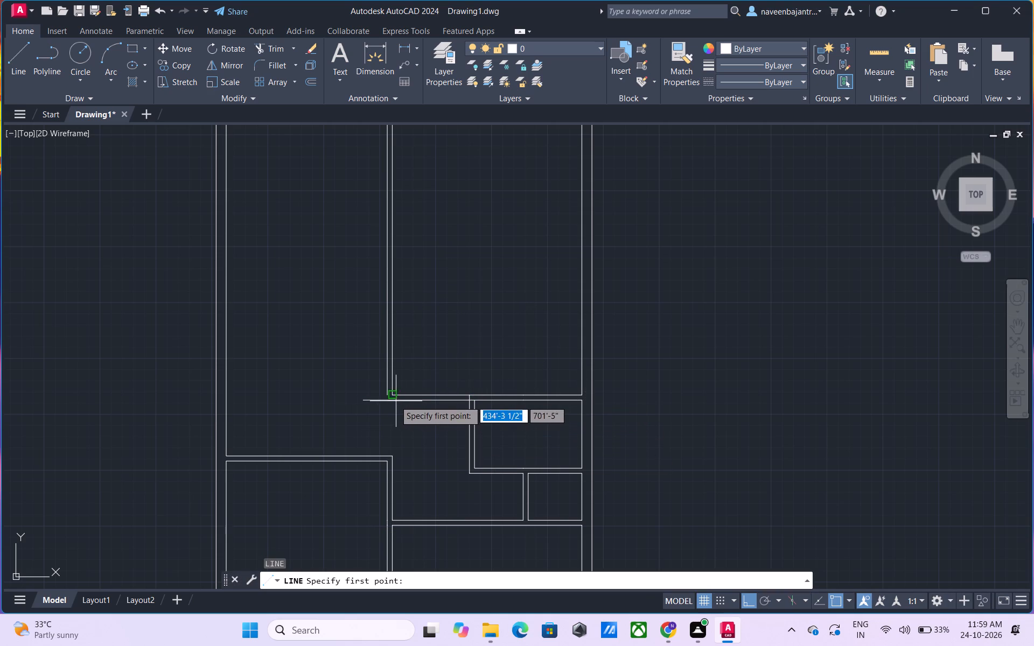
left_click(388, 396)
left_click(386, 410)
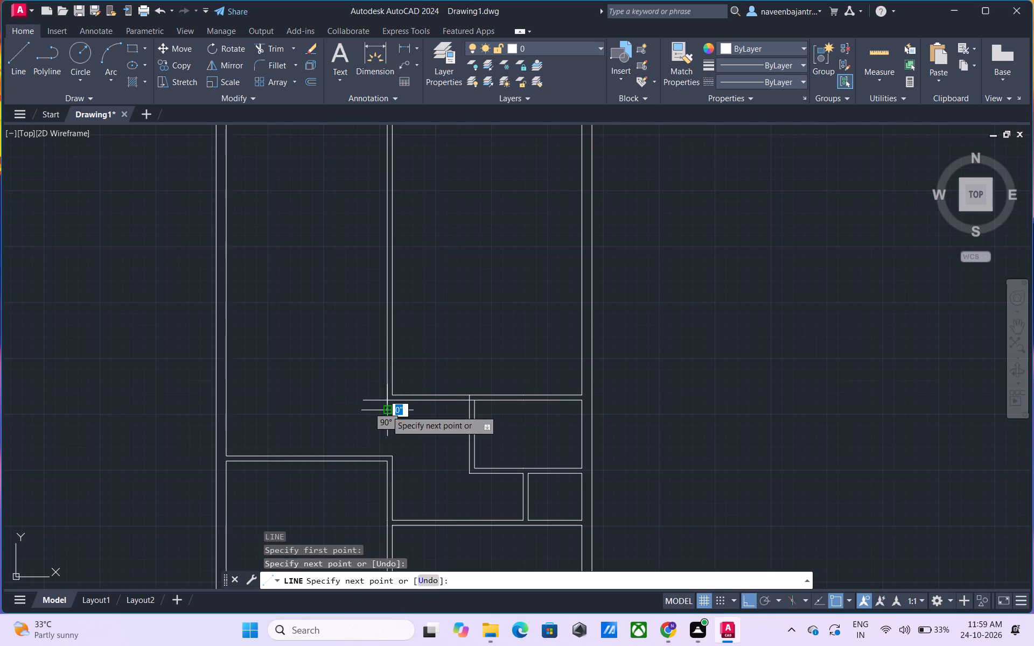
key("Escape")
Trim both overshoots at the large room's lower-left corner and the line segments crossing the partition junction above the small room.
type("tr")
key("space")
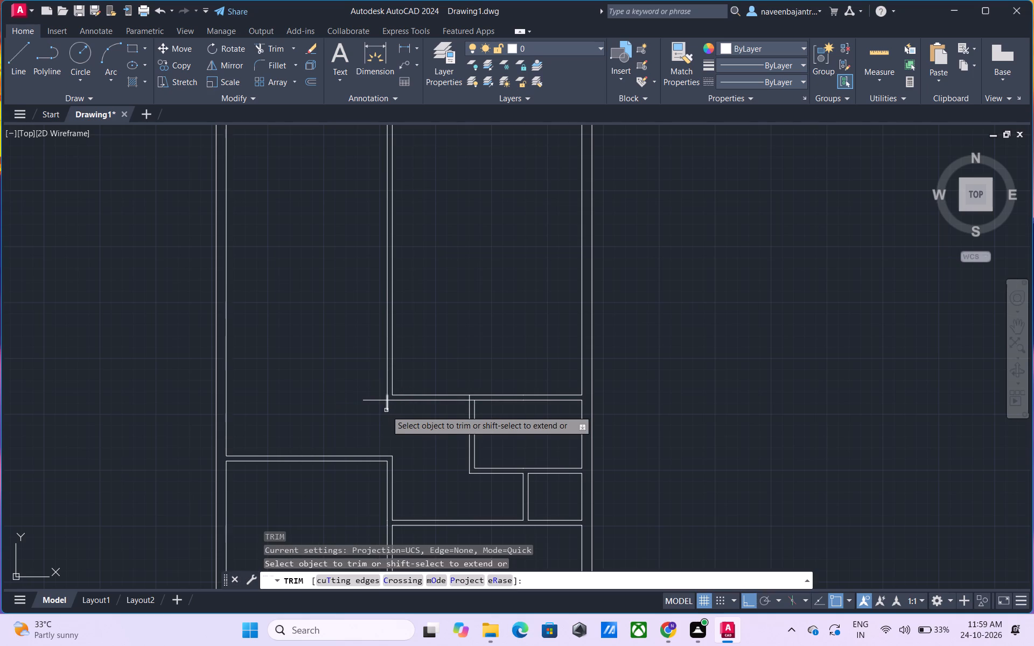
left_click(386, 410)
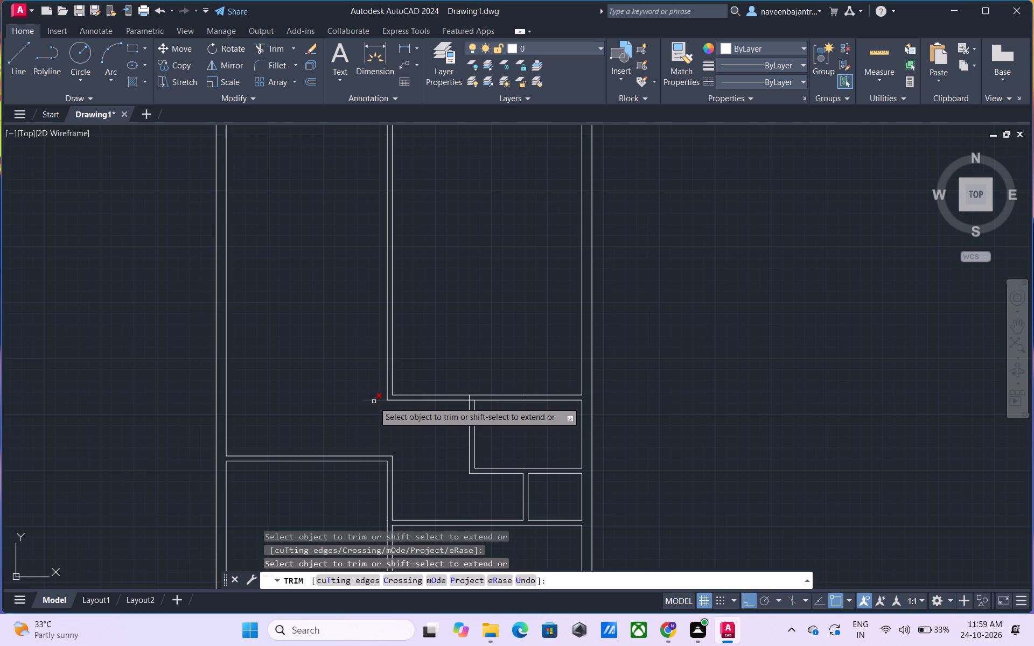
left_click(374, 402)
scroll(459, 400, "up", 3)
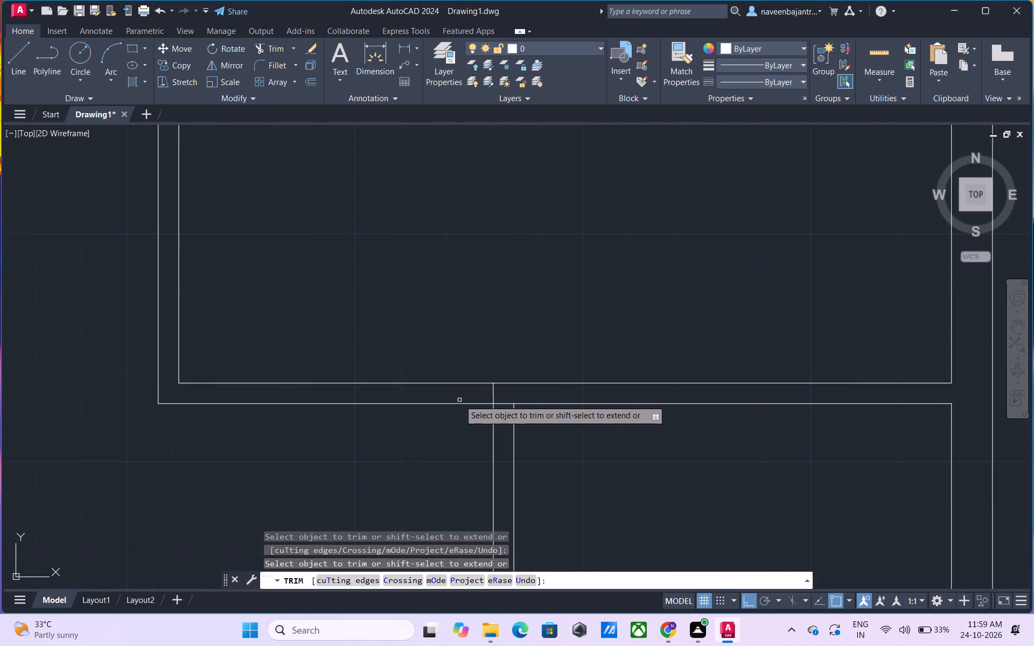
left_click(493, 395)
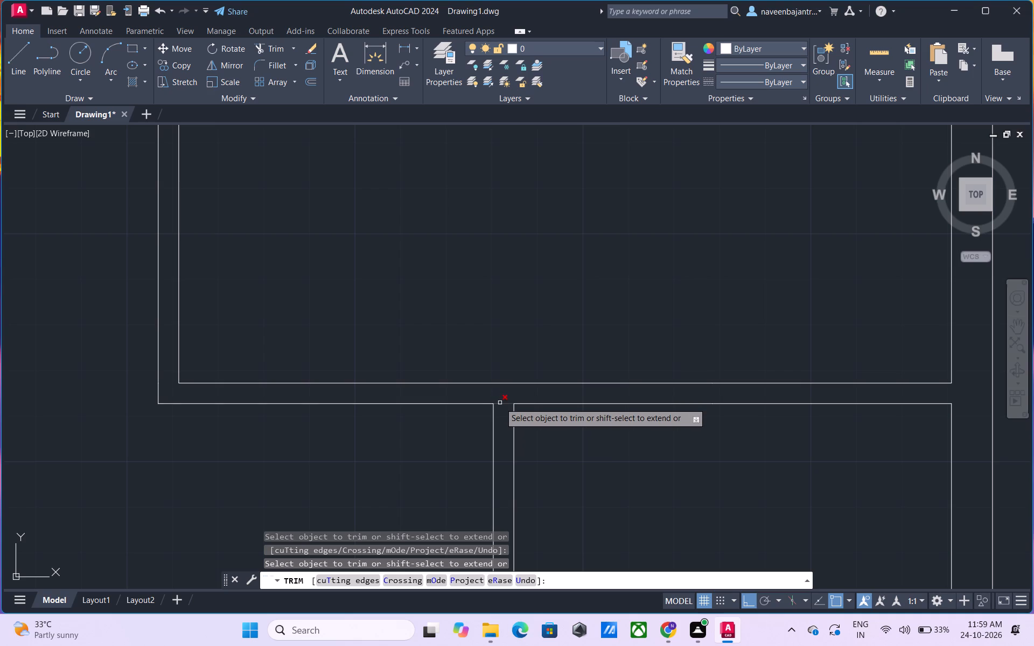
left_click(500, 403)
scroll(500, 403, "down", 4)
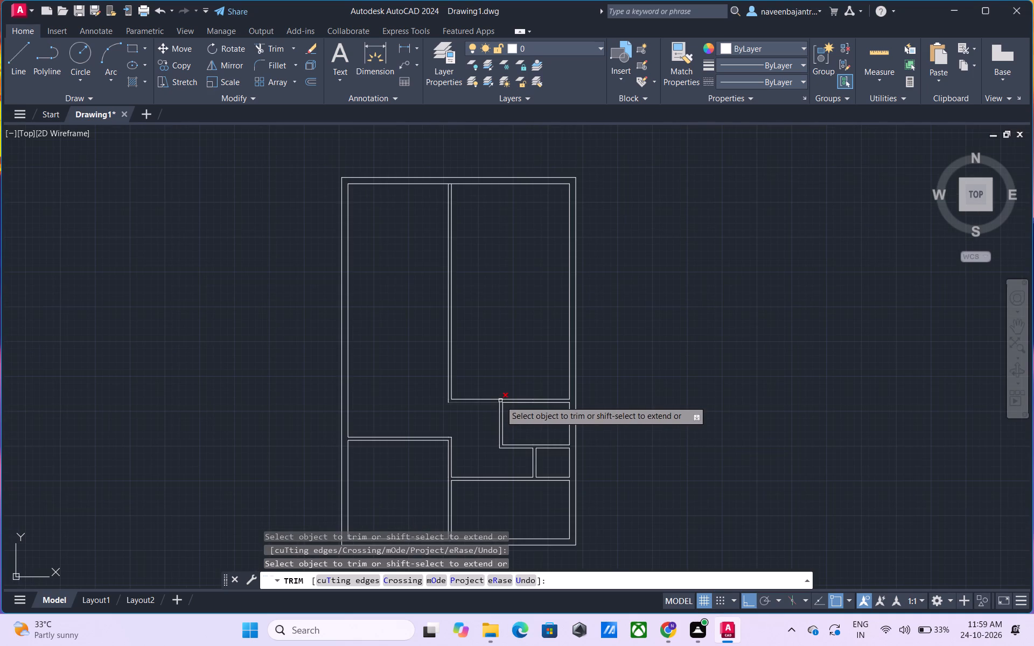
key("Escape")
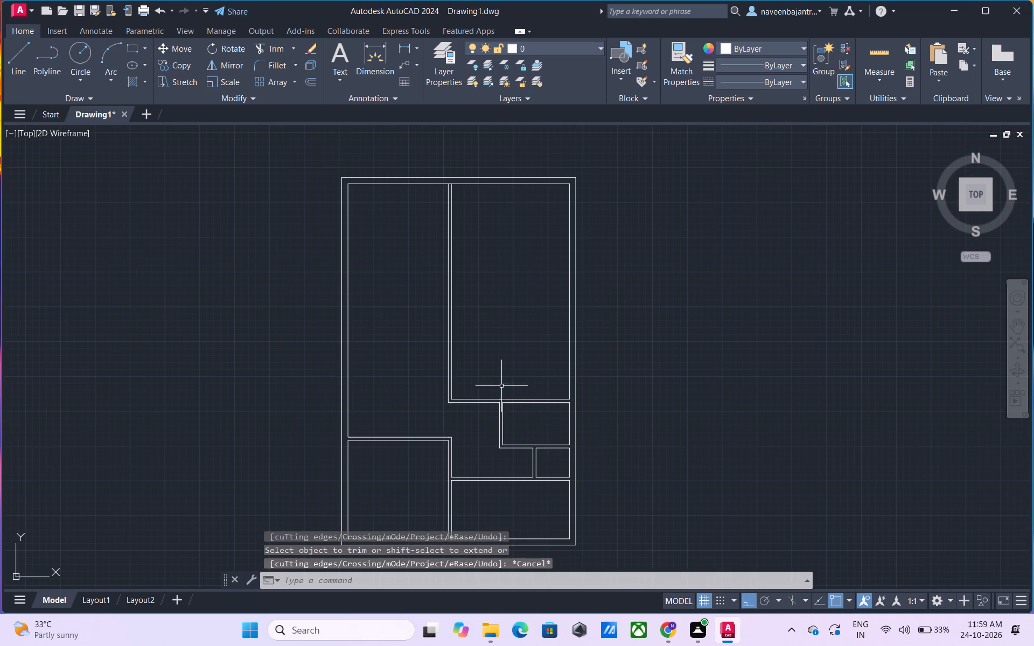
key("Escape")
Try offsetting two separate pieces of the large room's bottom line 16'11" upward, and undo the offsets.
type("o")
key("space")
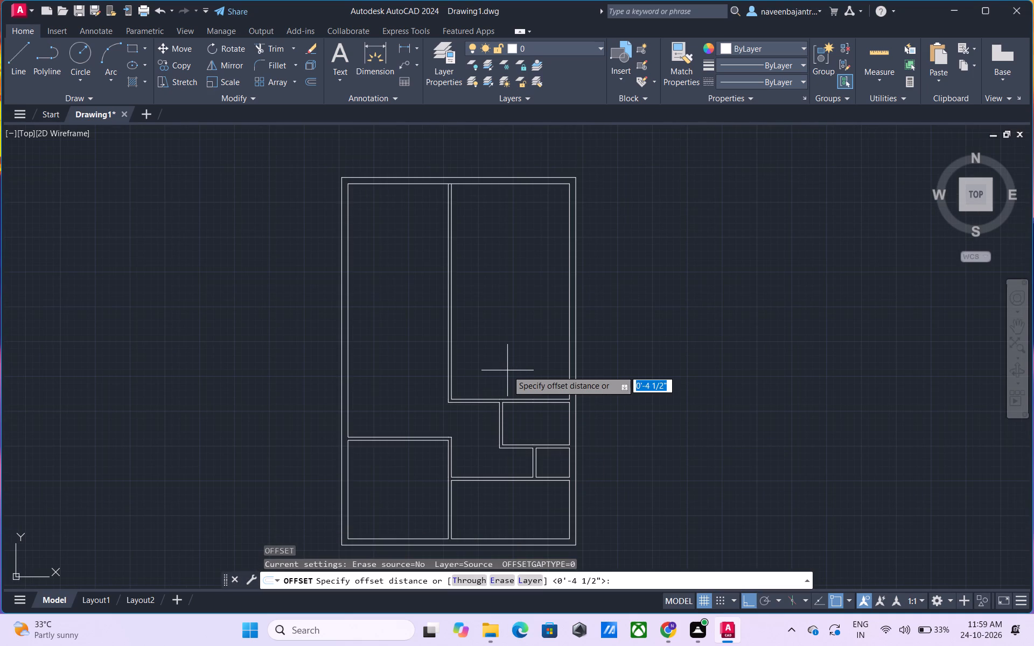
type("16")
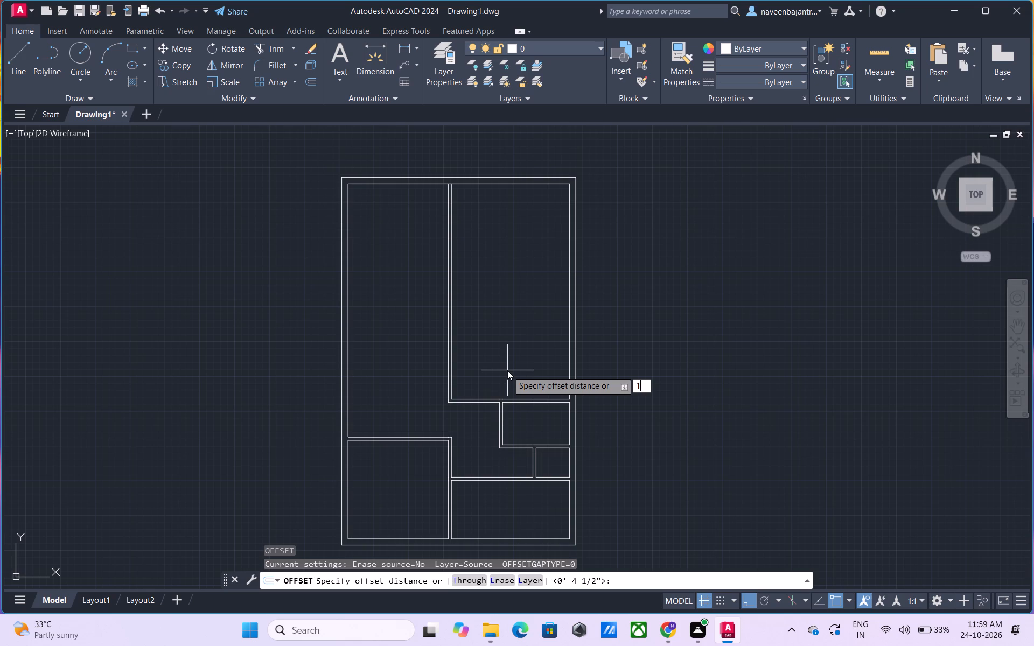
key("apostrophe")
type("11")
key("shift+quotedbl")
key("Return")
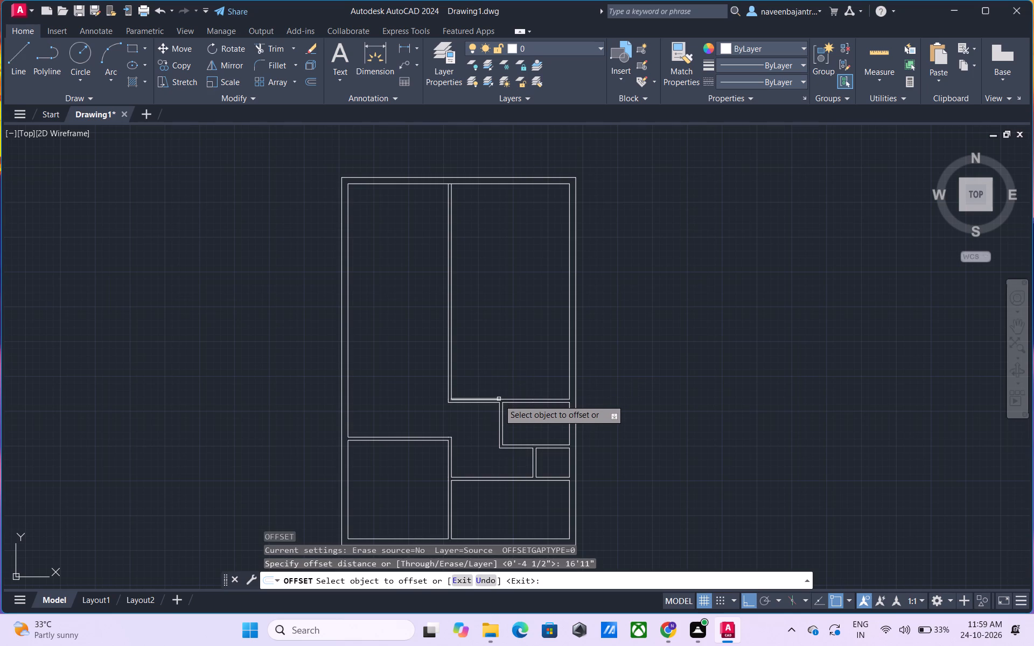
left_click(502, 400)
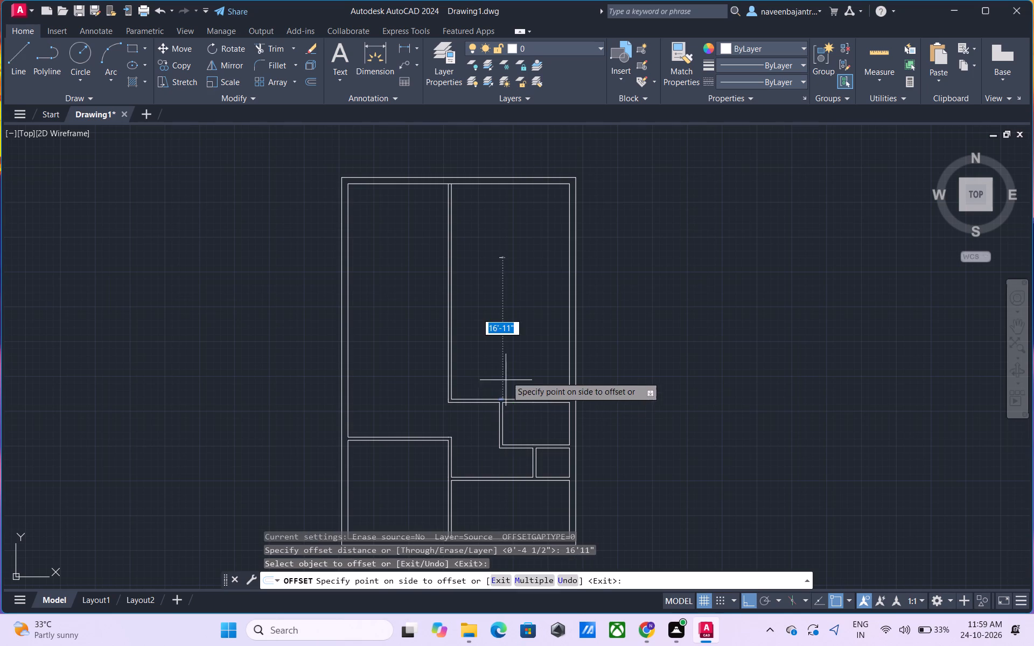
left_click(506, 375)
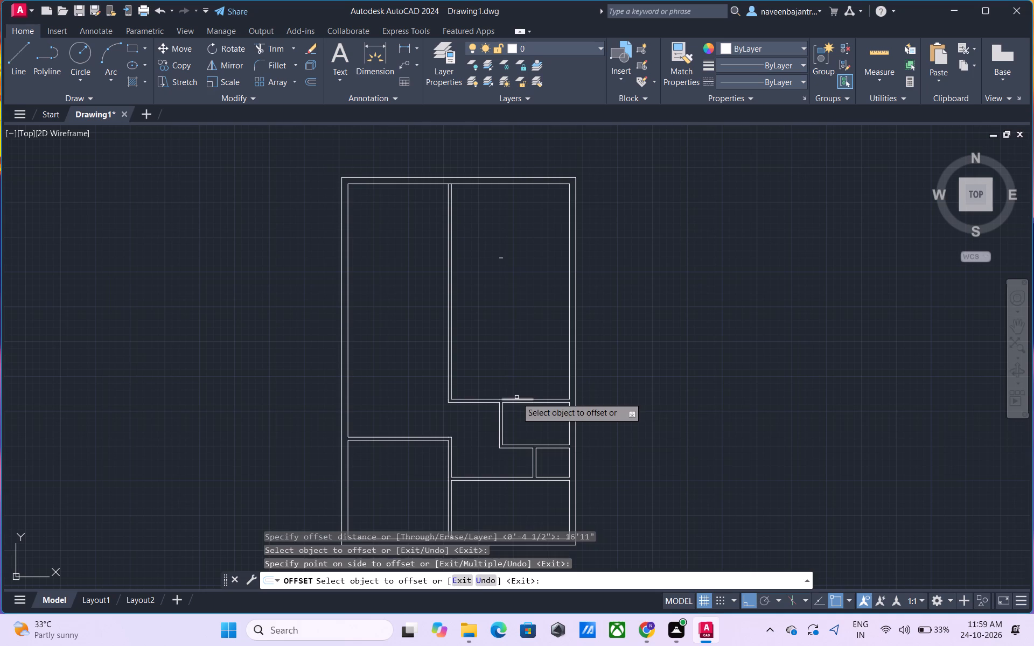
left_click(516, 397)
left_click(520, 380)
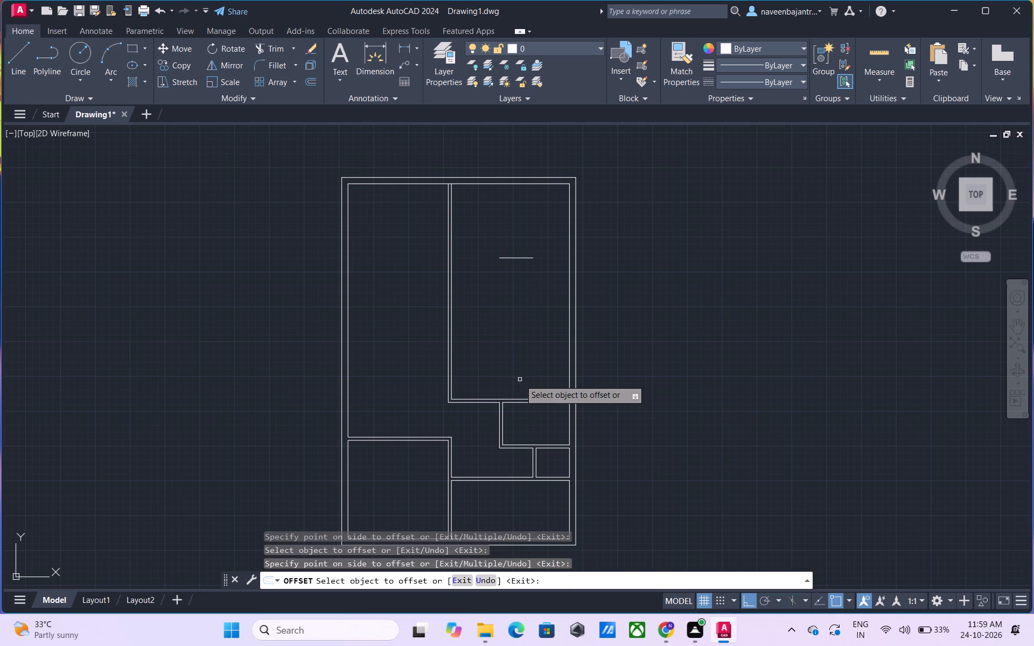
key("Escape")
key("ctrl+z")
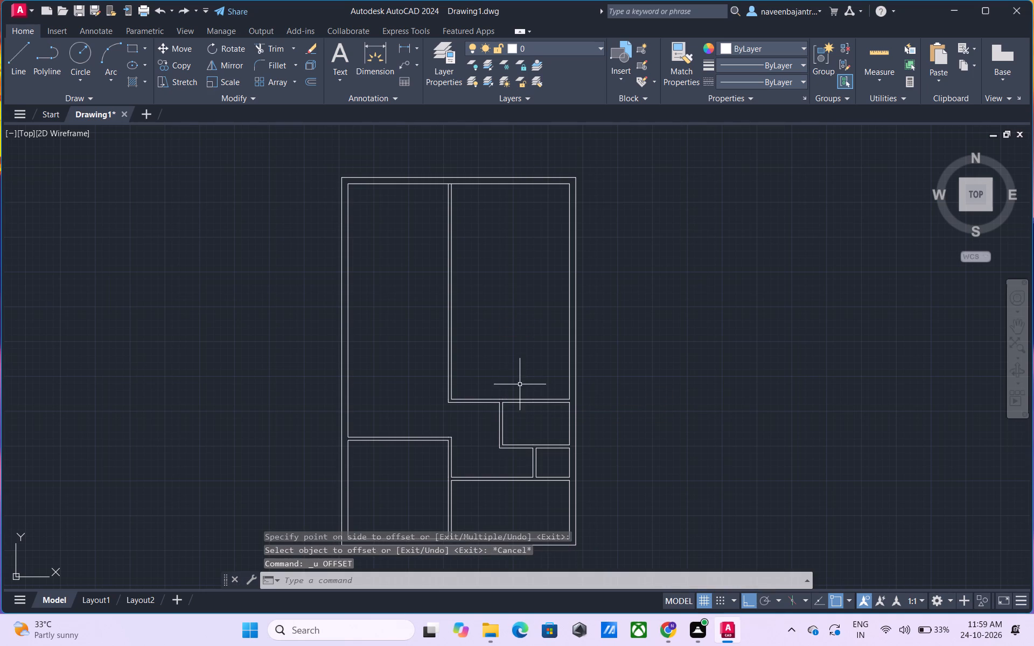
Draw one continuous line along the large room's bottom edge, from the right wall's inner line to the lower-left inner corner.
scroll(518, 402, "up", 3)
key("Escape")
type("l")
key("space")
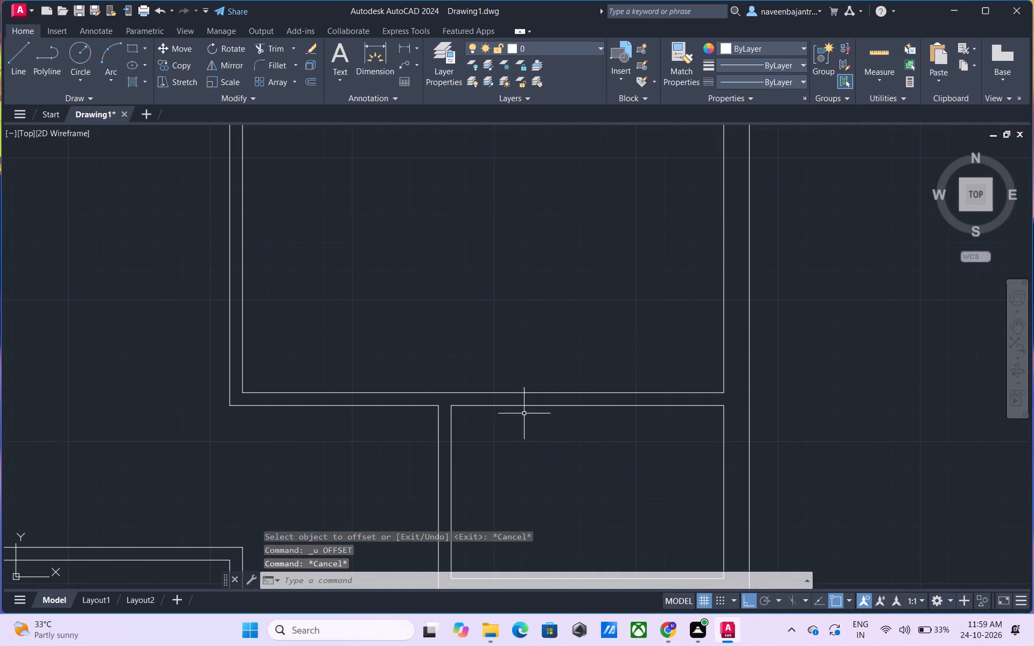
left_click(723, 391)
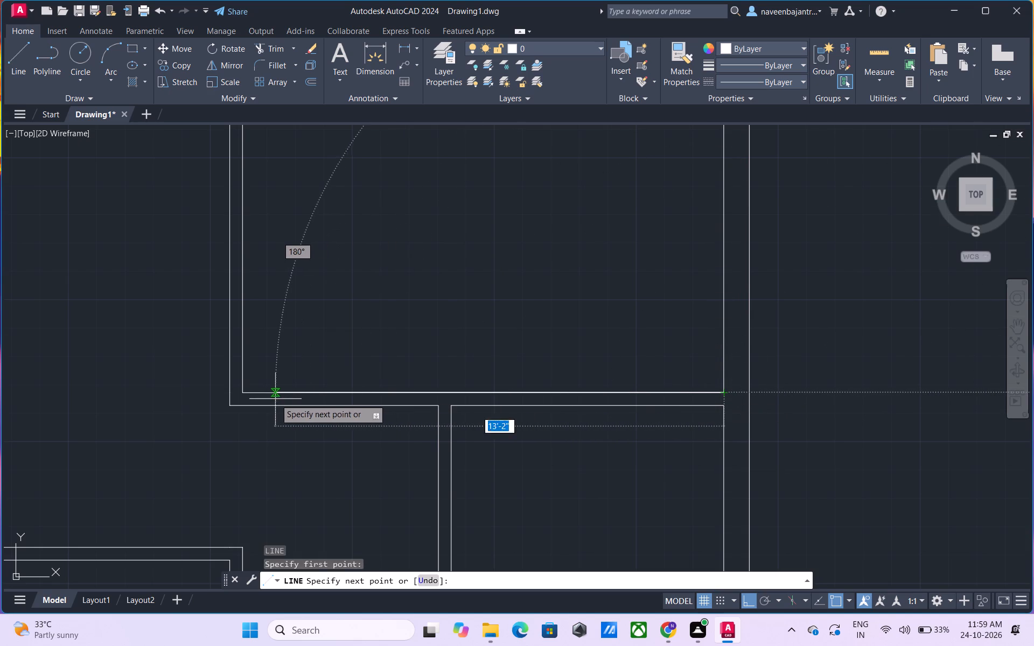
left_click(241, 394)
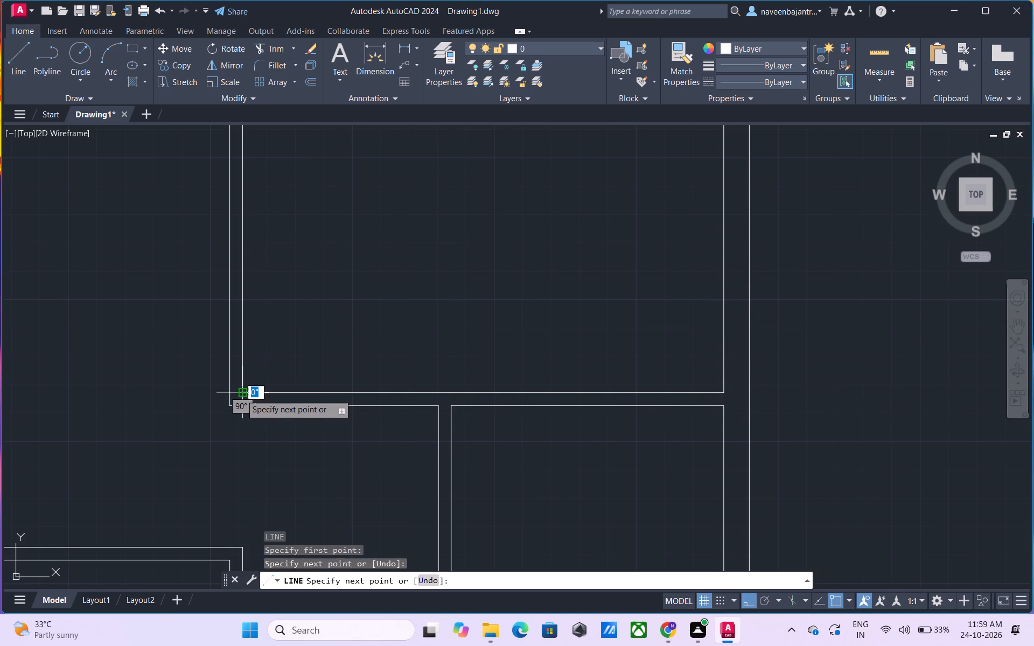
key("Escape")
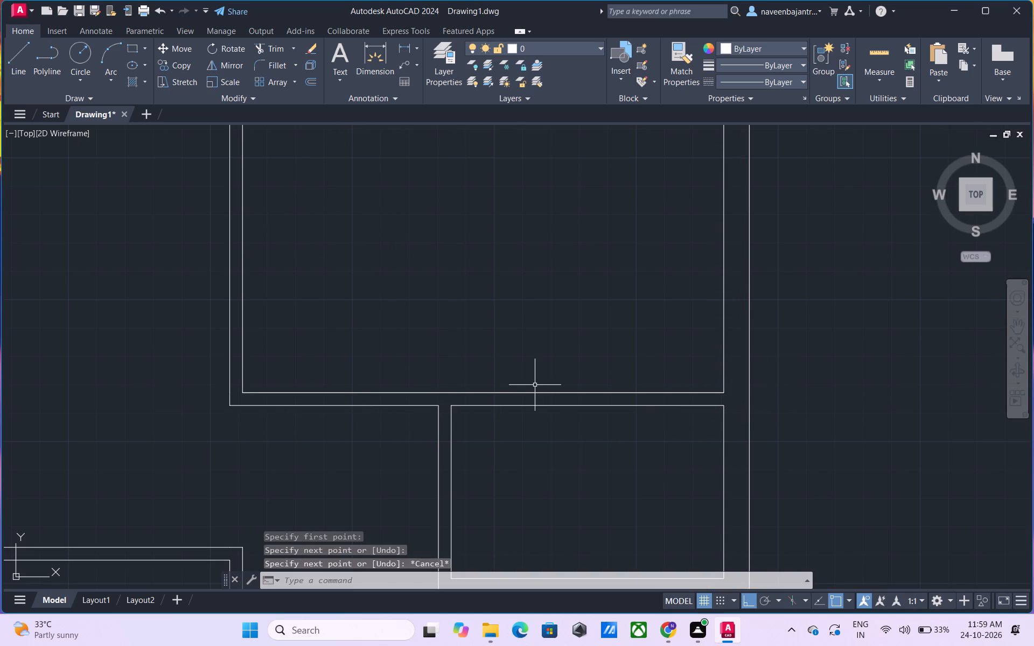
key("Escape")
Offset the large room's continuous bottom line 16'11" upward.
type("o")
key("space")
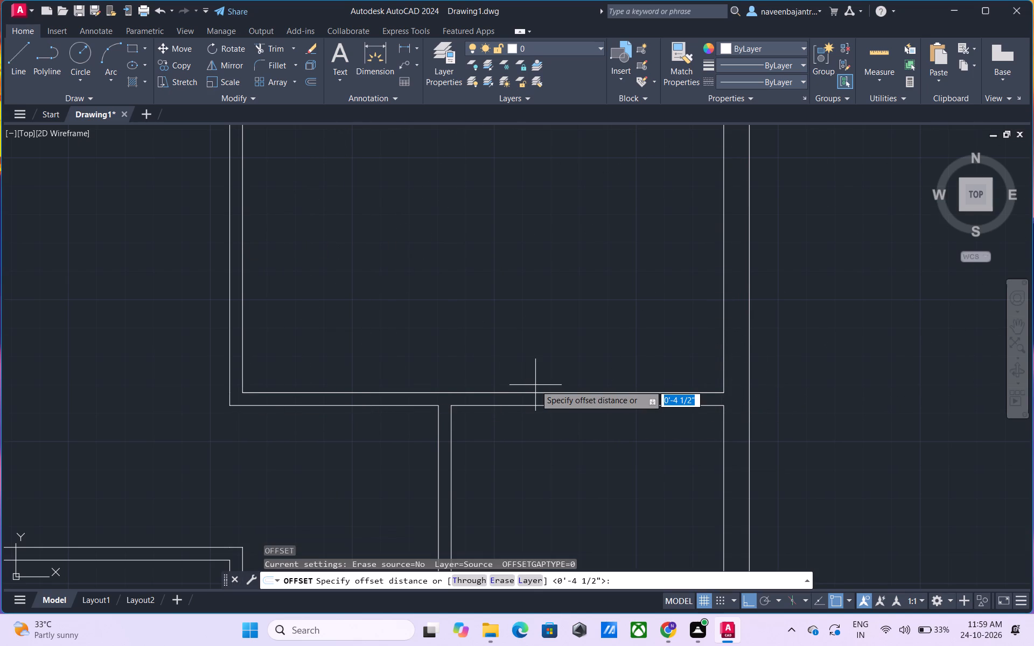
type("16'")
type("11")
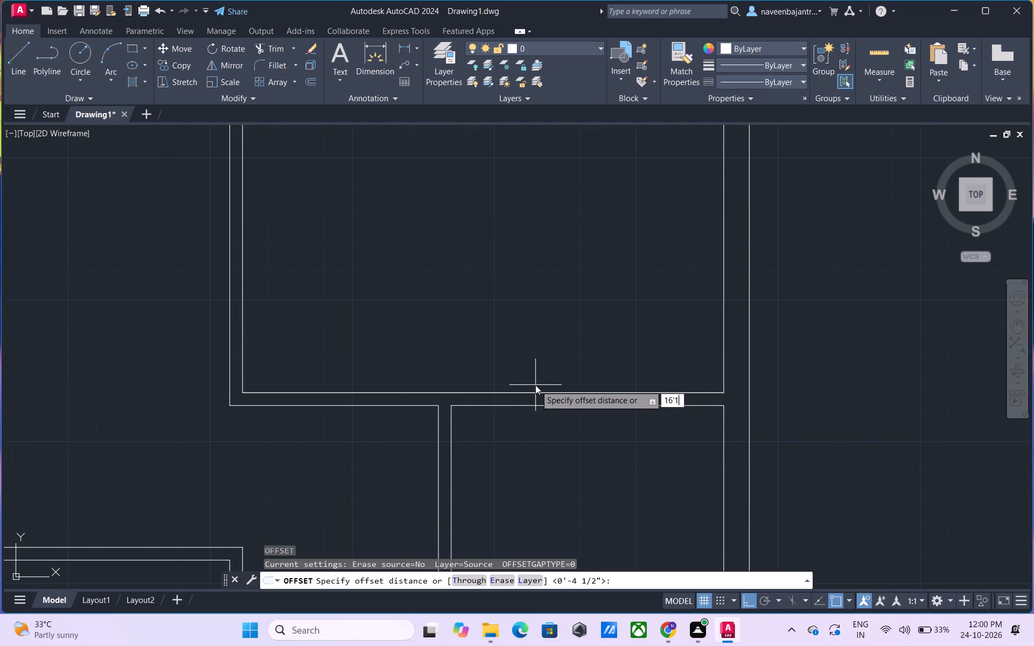
key("shift+quotedbl")
key("Return")
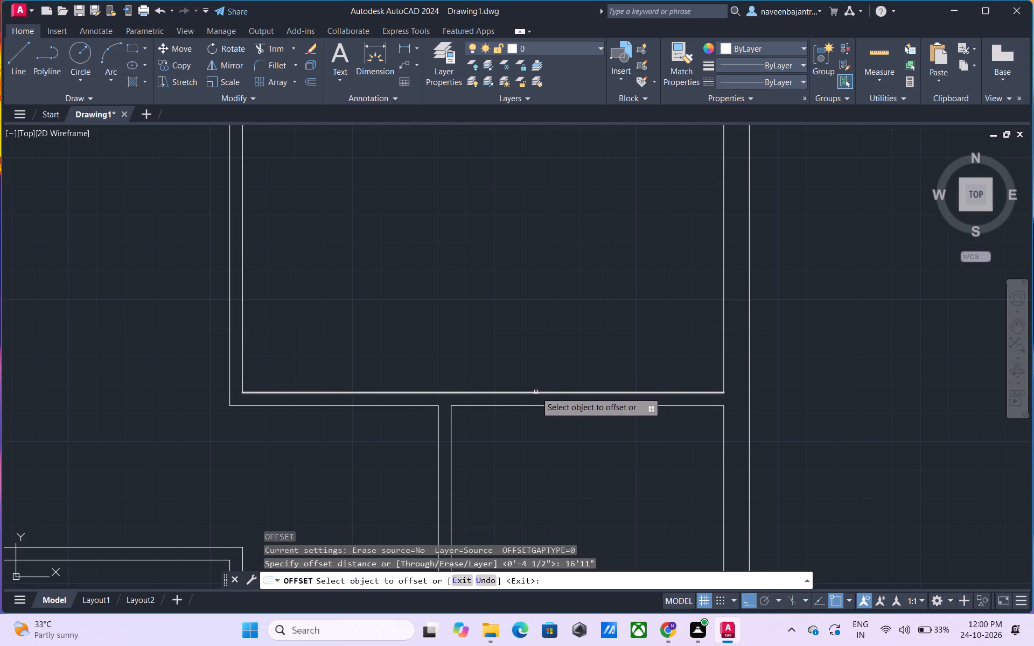
left_click(536, 393)
left_click(538, 350)
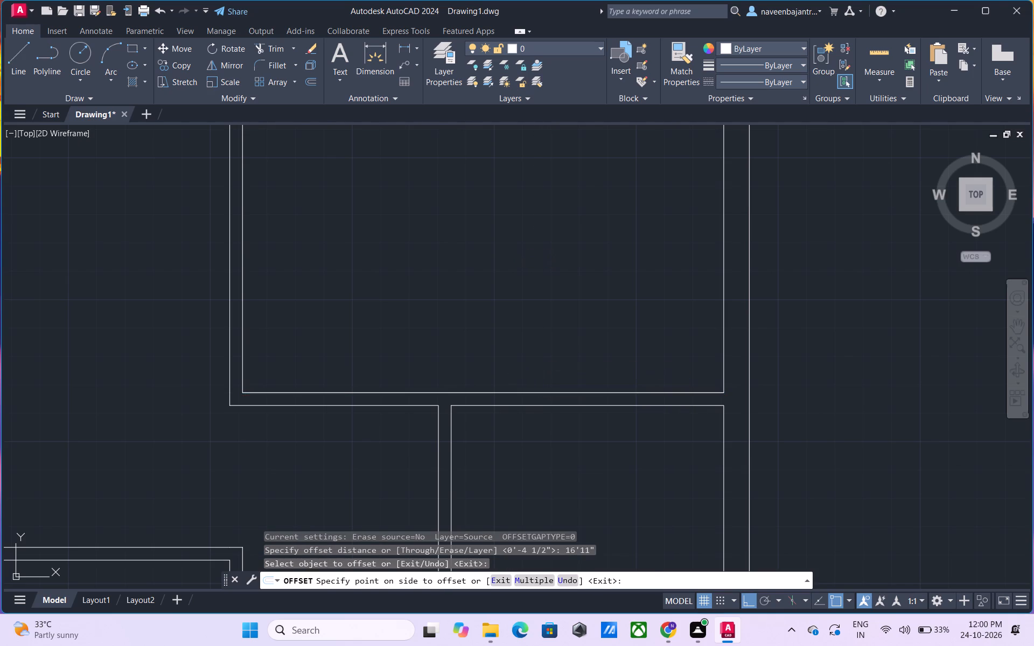
scroll(538, 350, "down", 3)
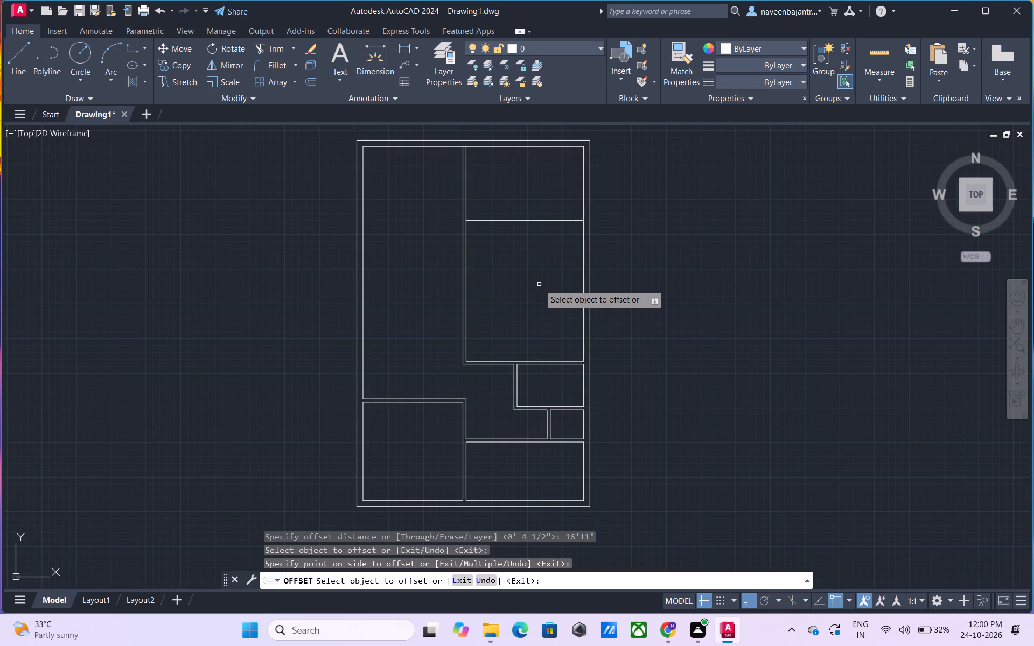
middle_click_drag(539, 284, 524, 331)
key("Escape")
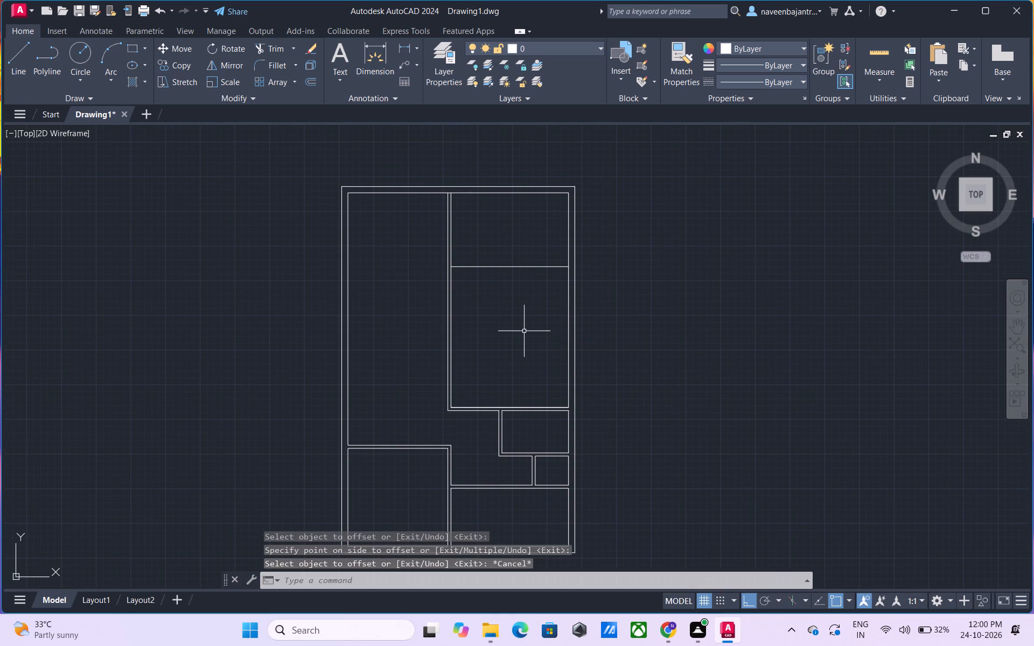
Offset the new horizontal line 4.5" upward to form a partition across the large right-hand room.
type("o 4.5")
key("shift+quotedbl")
key("Return")
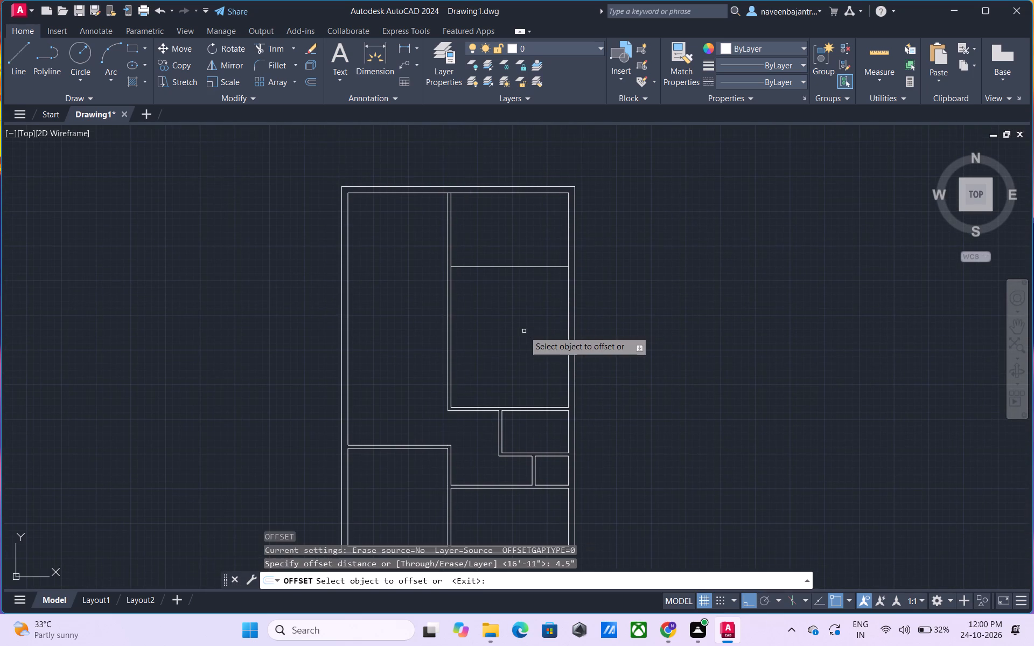
left_click(525, 265)
left_click(526, 247)
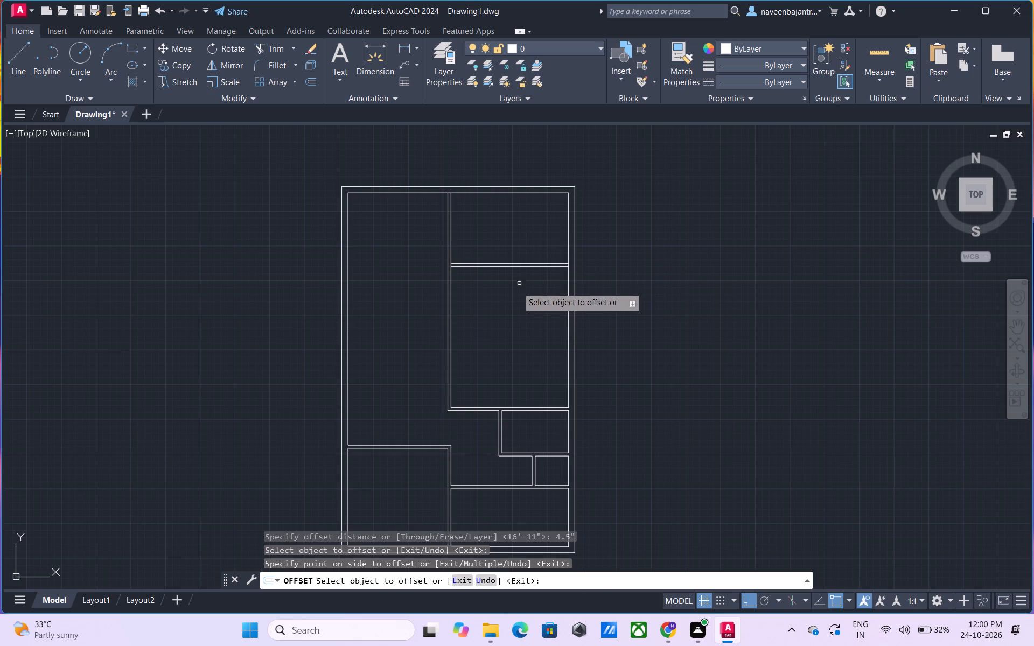
key("Escape")
scroll(487, 296, "up", 1)
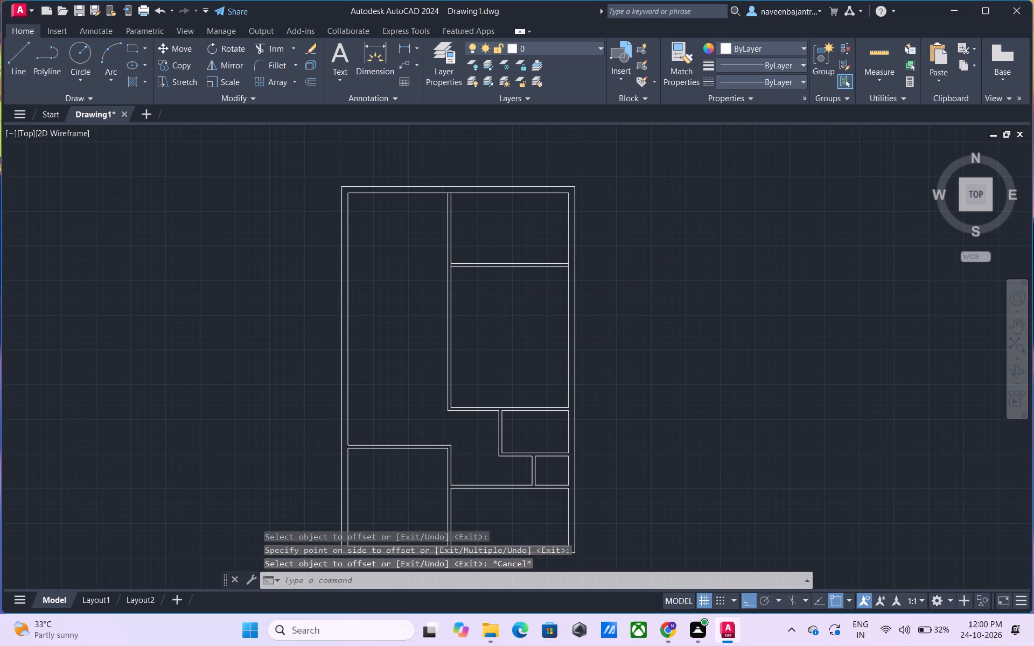
scroll(487, 296, "up", 1)
key("Escape")
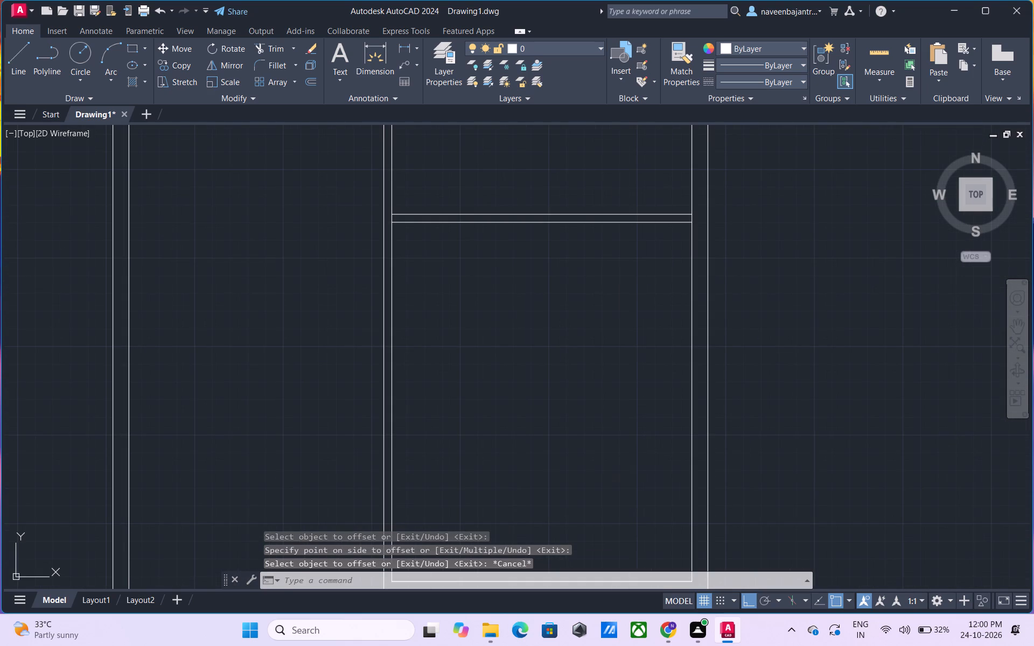
Draw a line extending the new partition's upper edge leftward across the large room's left partition wall.
type("l")
key("space")
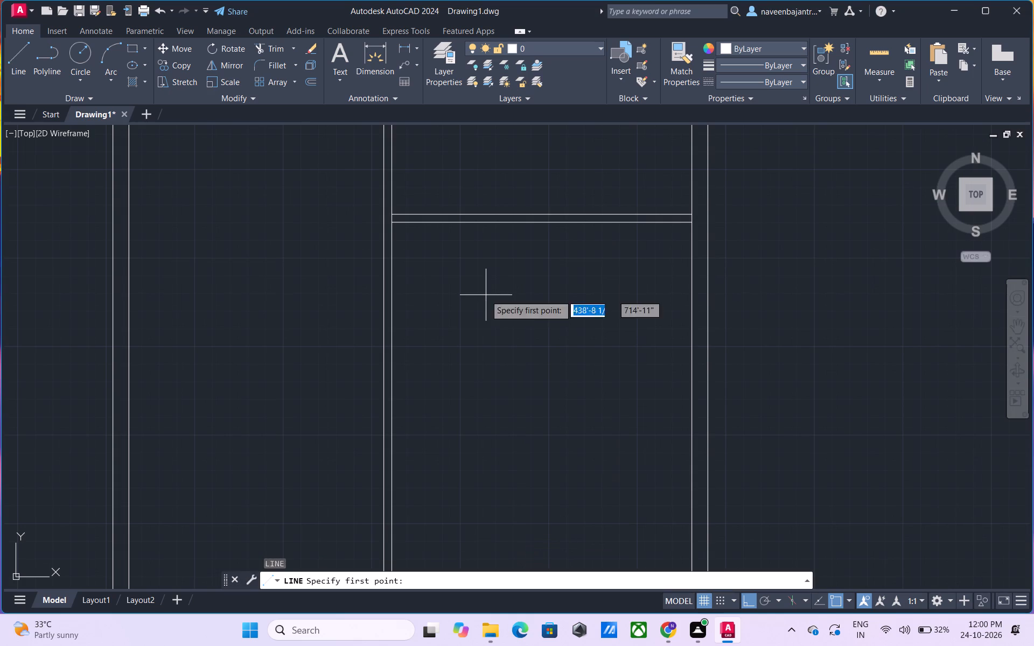
left_click(393, 216)
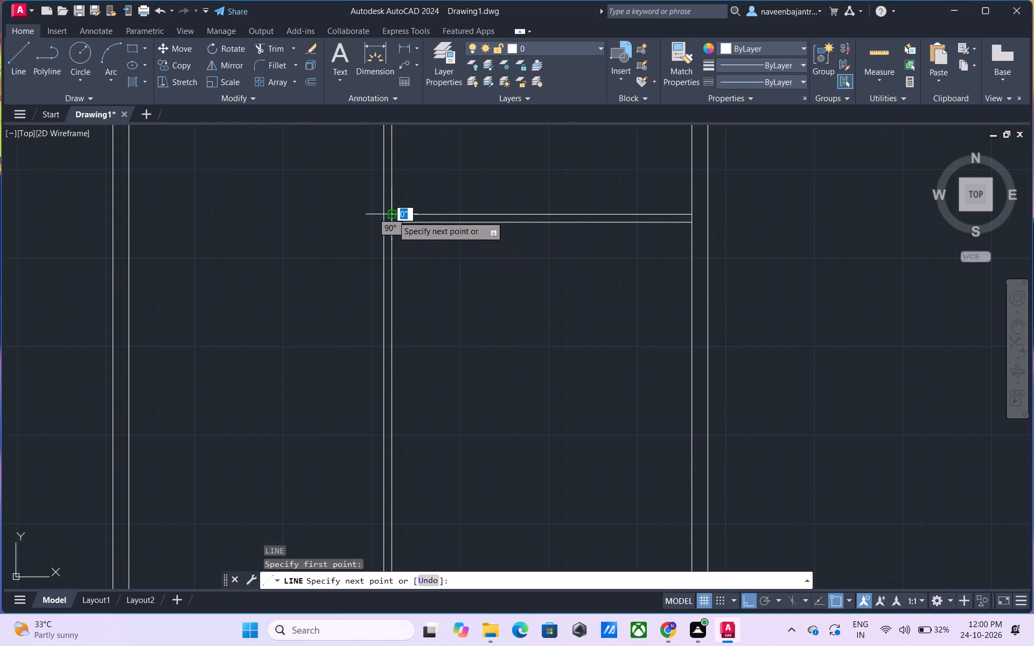
left_click(357, 215)
key("Escape")
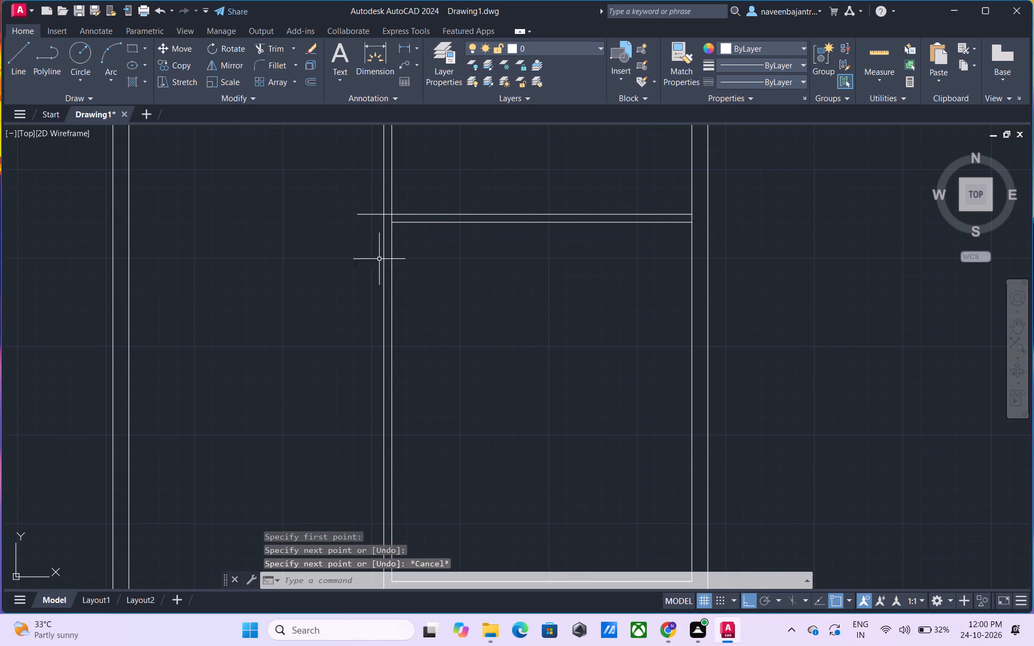
Trim the overhanging line end, the left partition's lines above the new partition, and the segments closing its two end junctions.
type("tr")
key("space")
left_click(362, 213)
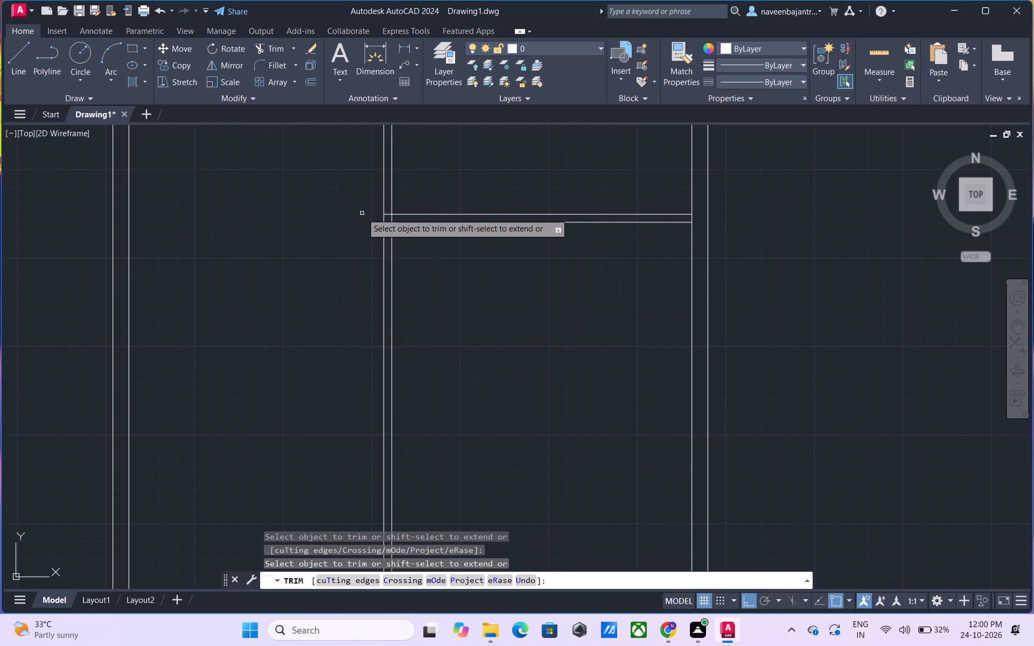
left_click(393, 217)
scroll(393, 217, "down", 1)
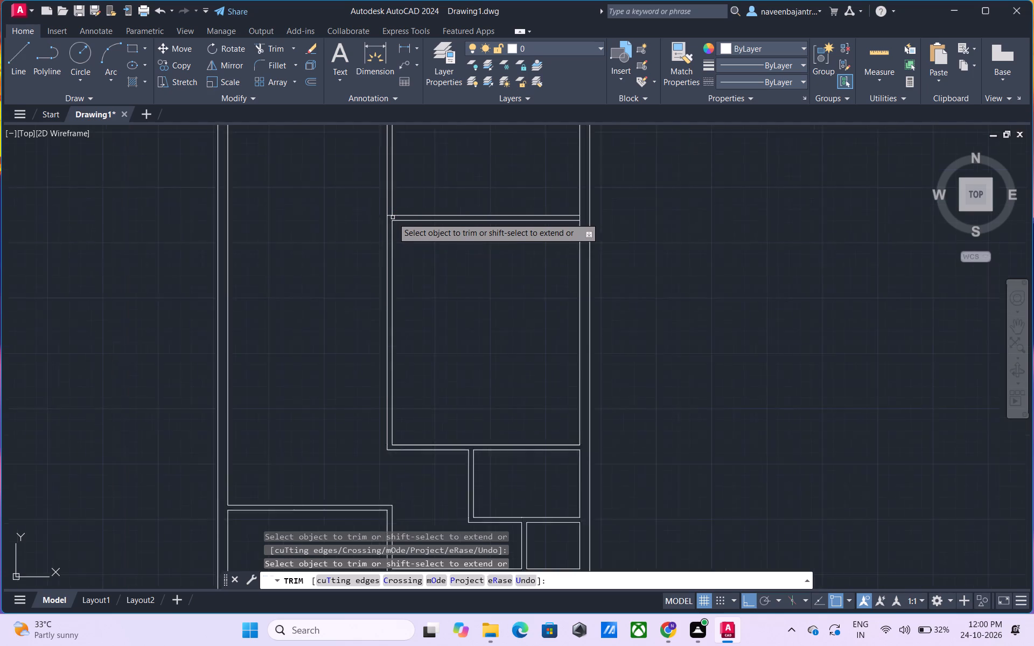
scroll(393, 217, "down", 1)
left_click(389, 203)
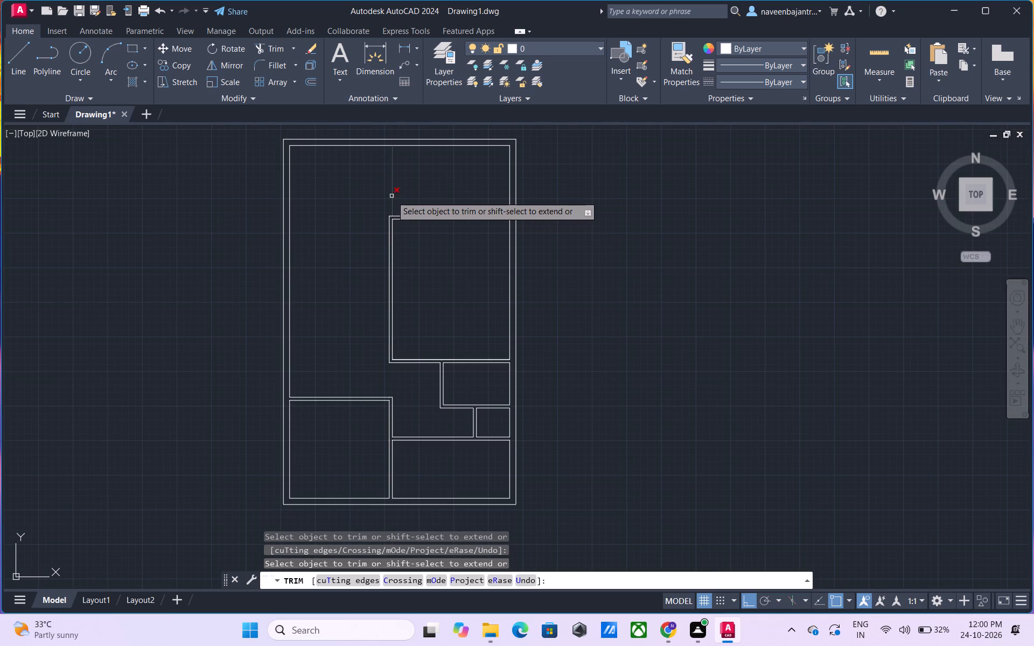
left_click(392, 196)
scroll(508, 219, "up", 2)
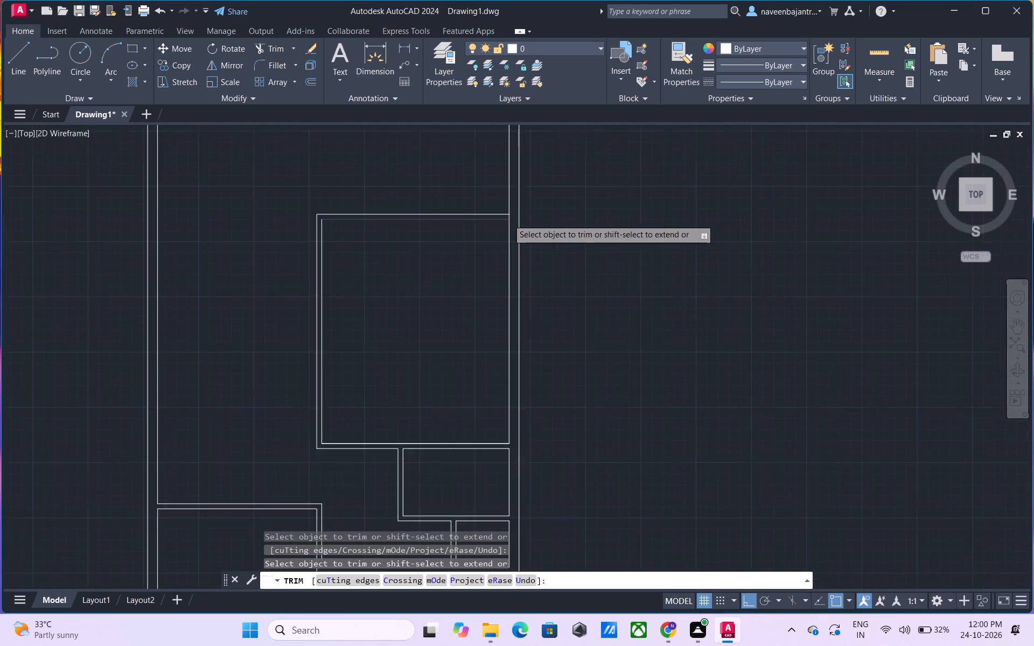
scroll(508, 219, "up", 1)
left_click(507, 212)
scroll(479, 250, "down", 3)
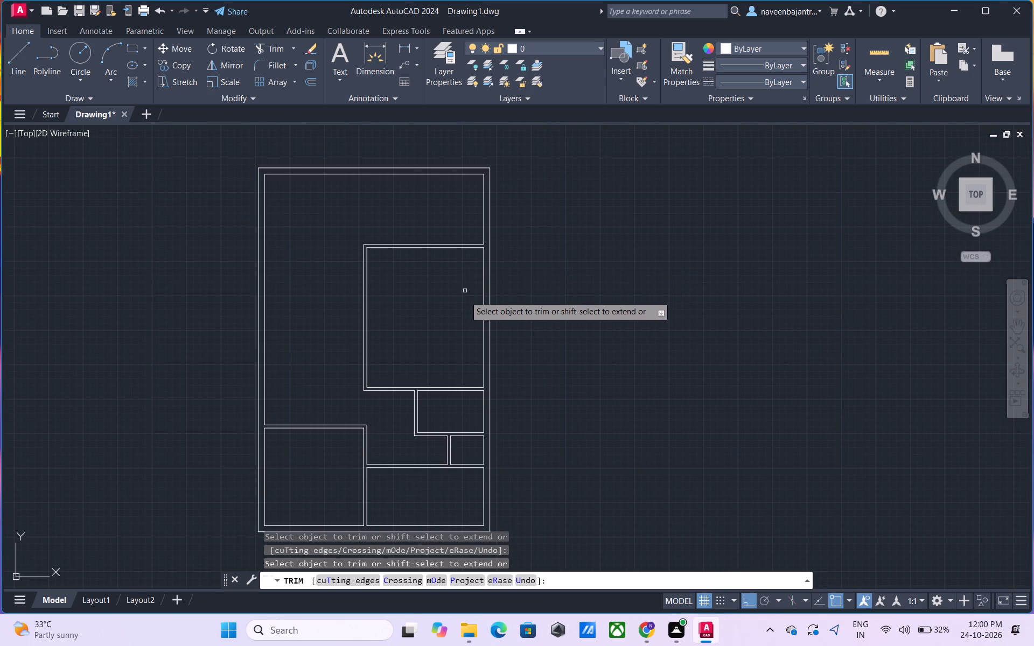
middle_click_drag(446, 290, 466, 408)
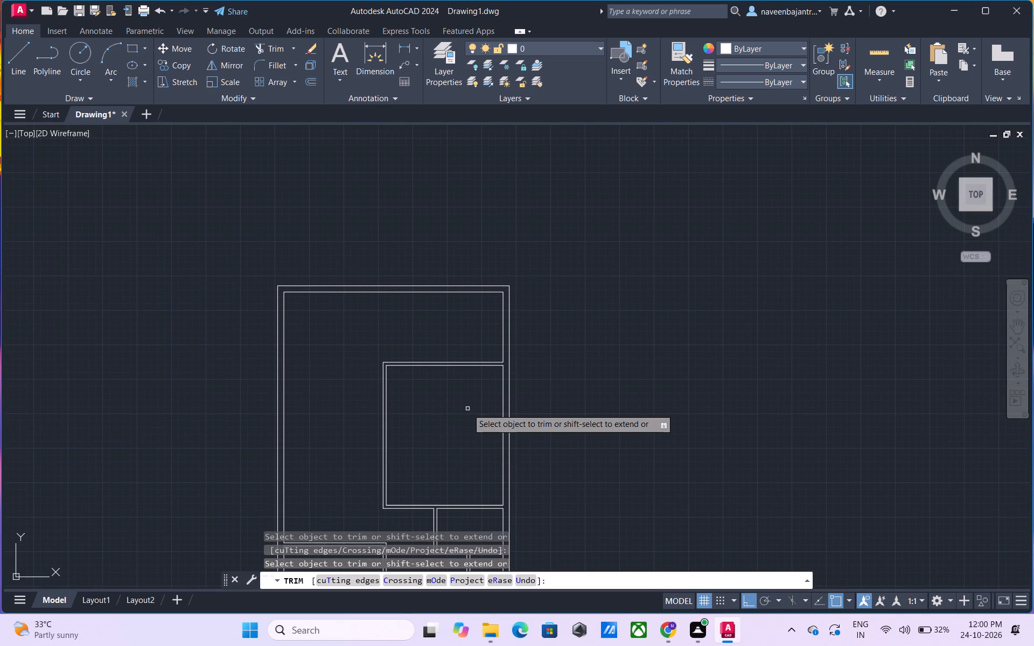
key("Escape")
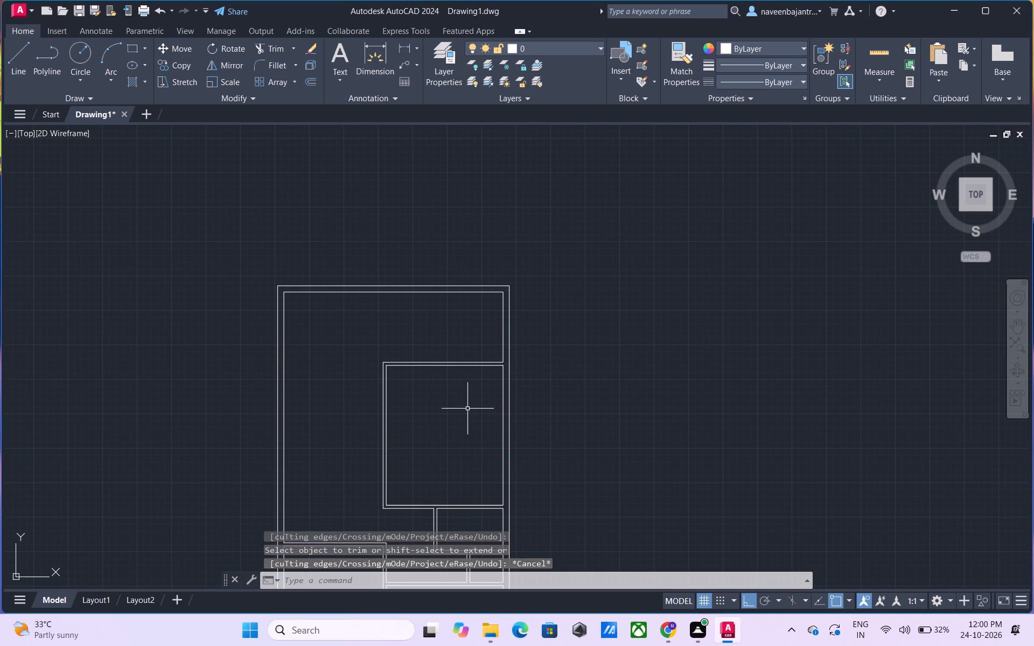
Measure the distance from the new partition's upper line to the top outer wall's inner line along the right wall.
left_click(380, 72)
scroll(496, 363, "up", 1)
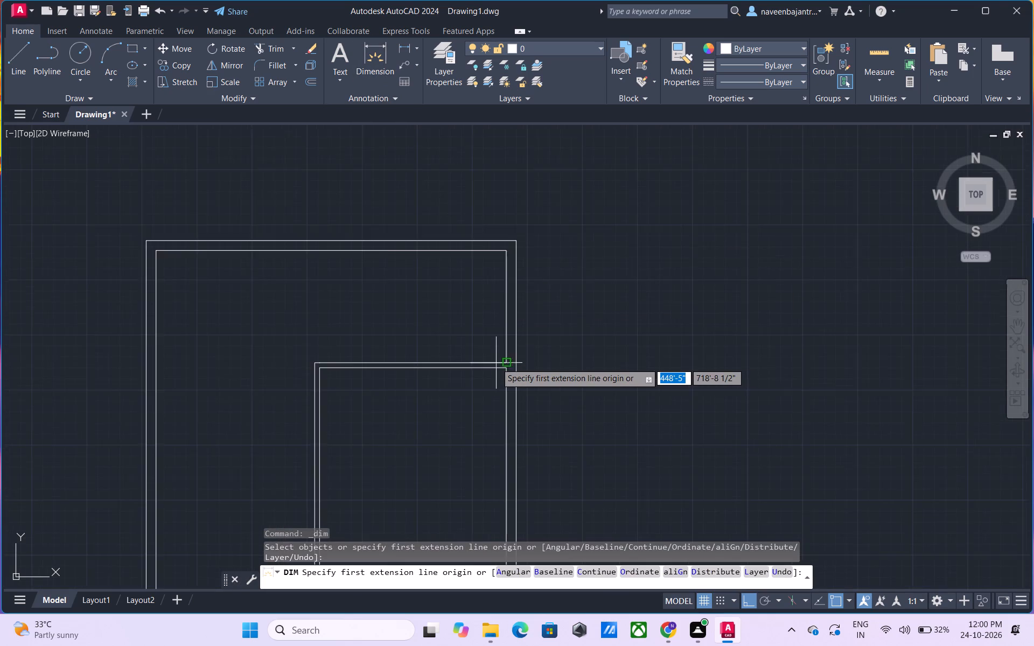
scroll(496, 363, "up", 4)
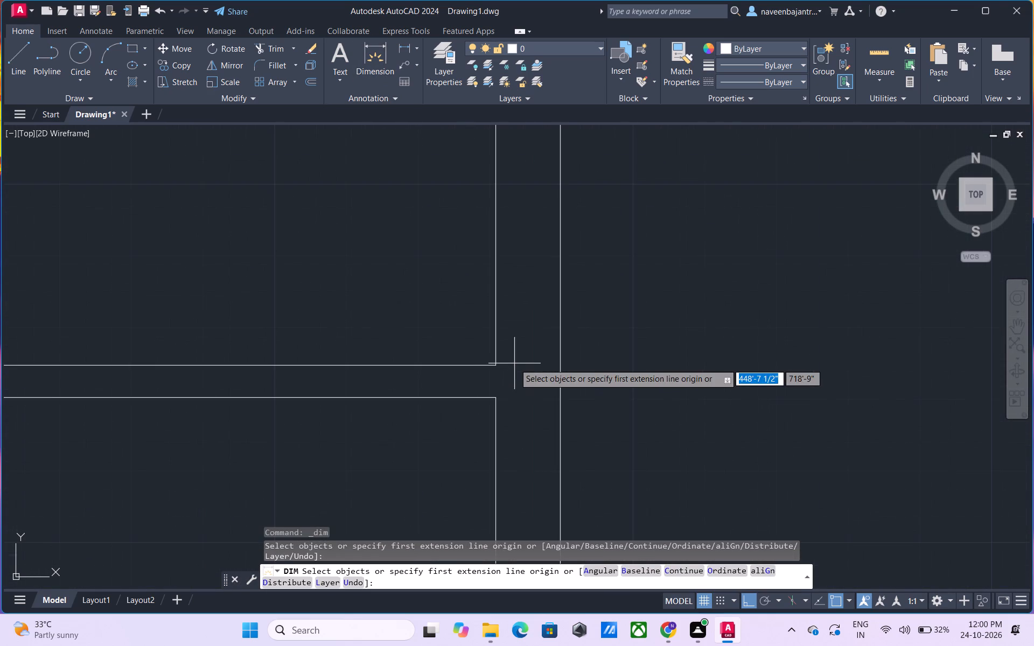
left_click(495, 365)
scroll(495, 365, "up", 1)
scroll(495, 365, "down", 1)
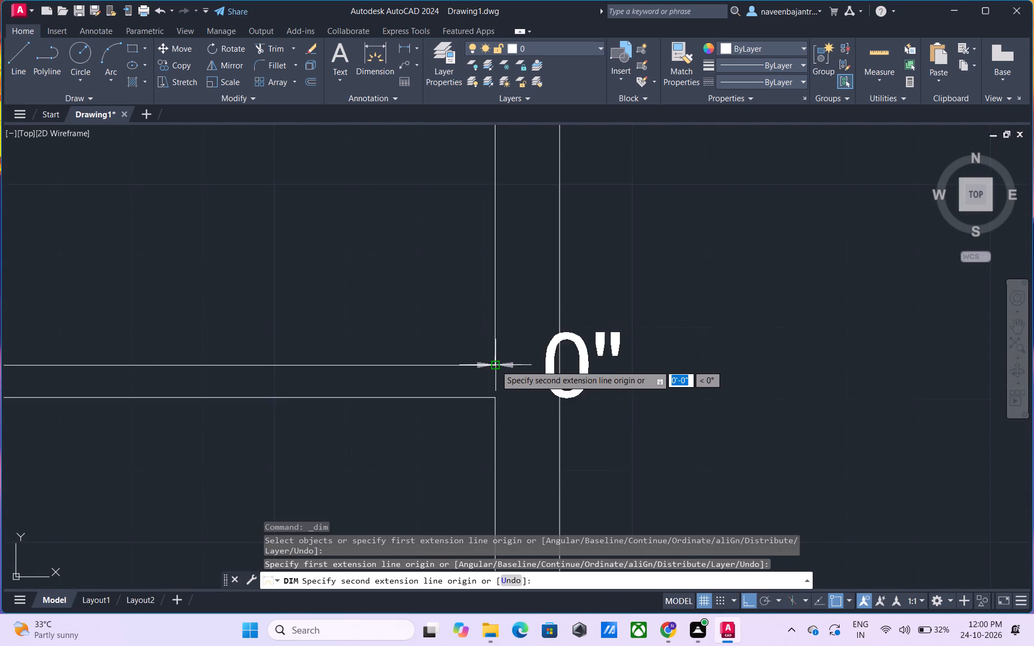
scroll(495, 365, "down", 3)
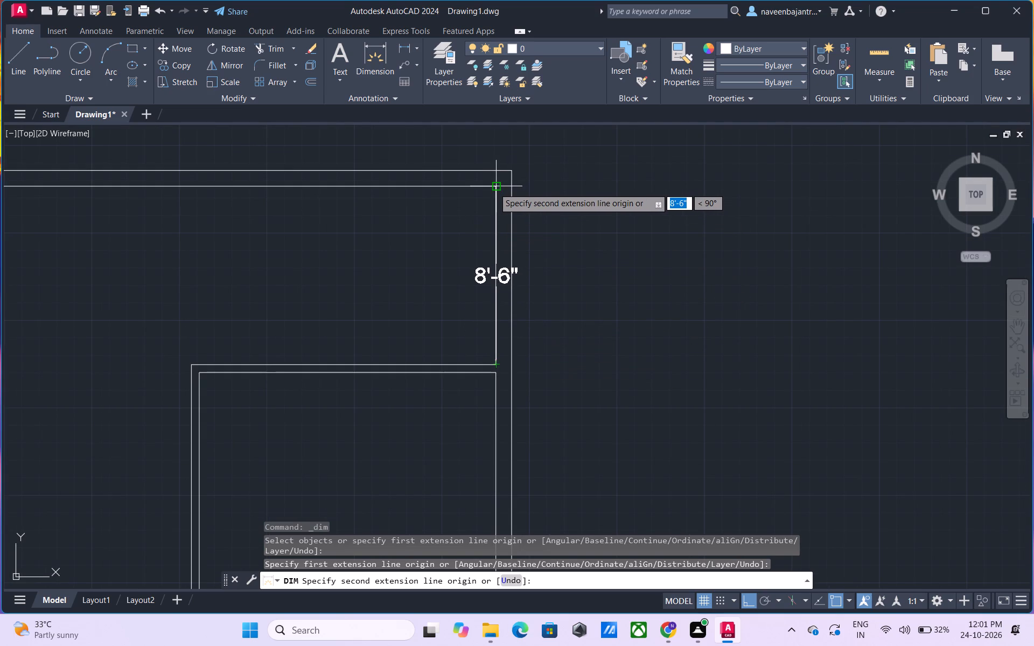
key("Escape")
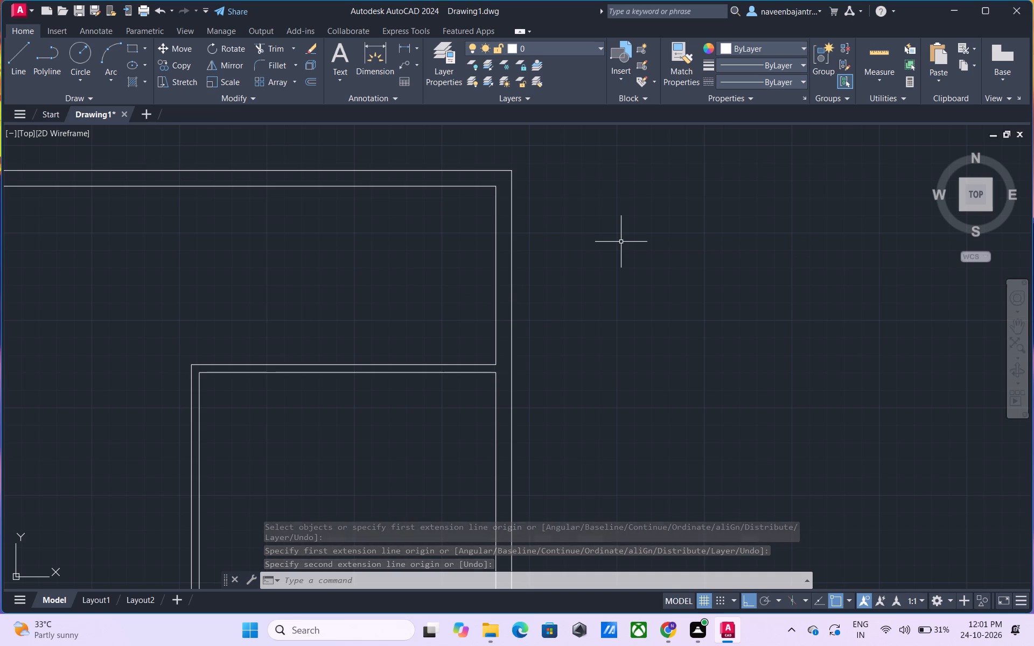
Offset the right outer wall's inner line above the new partition 9' to the left.
middle_click_drag(366, 272, 423, 243)
key("Escape")
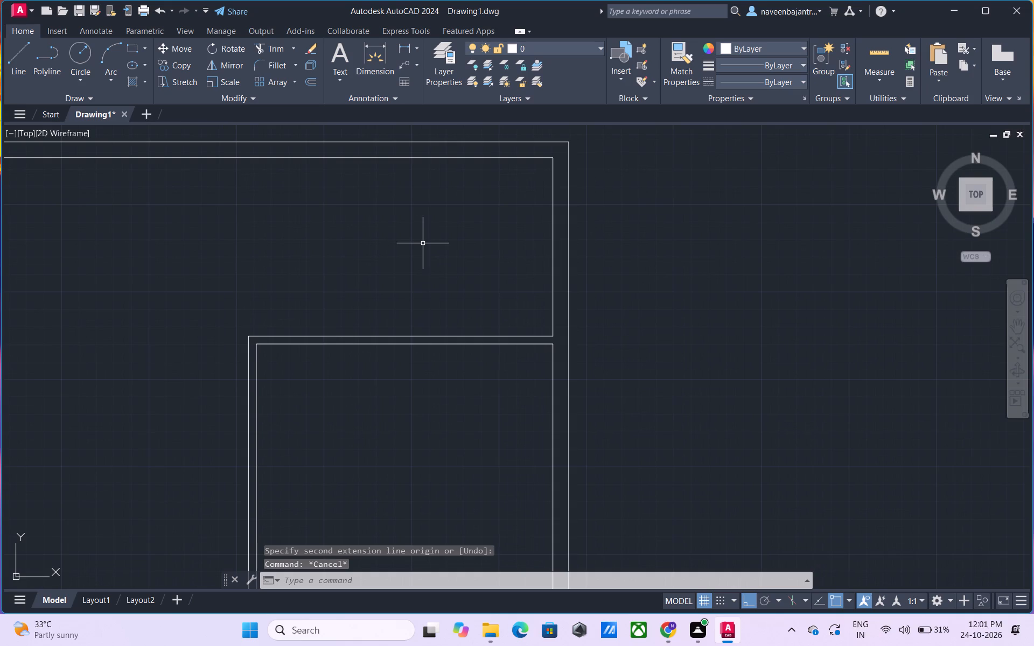
type("o")
key("space")
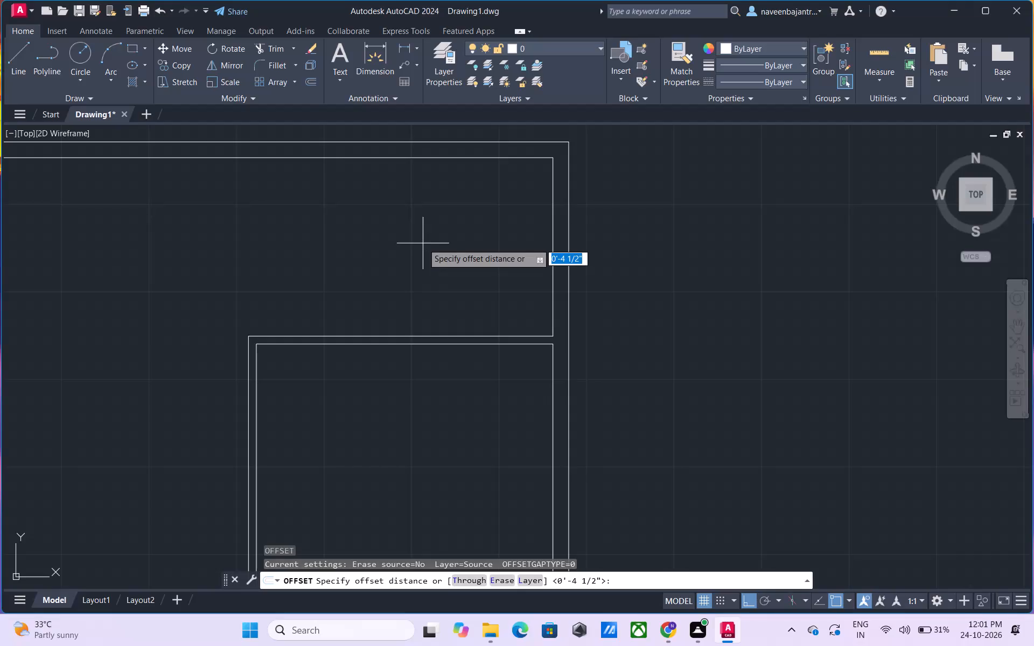
key("9")
key("apostrophe")
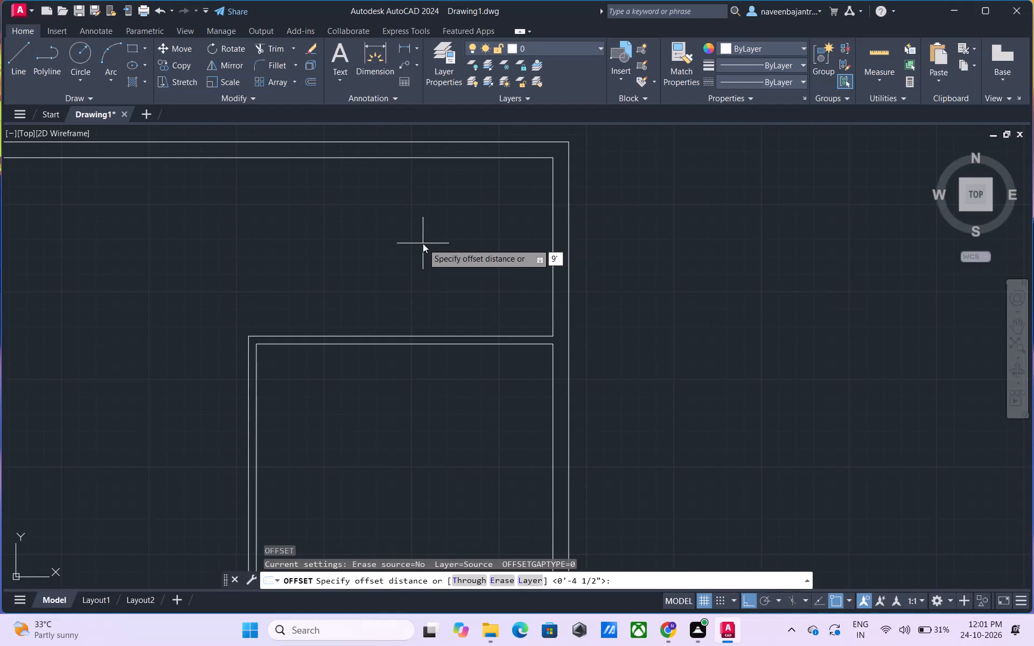
key("Return")
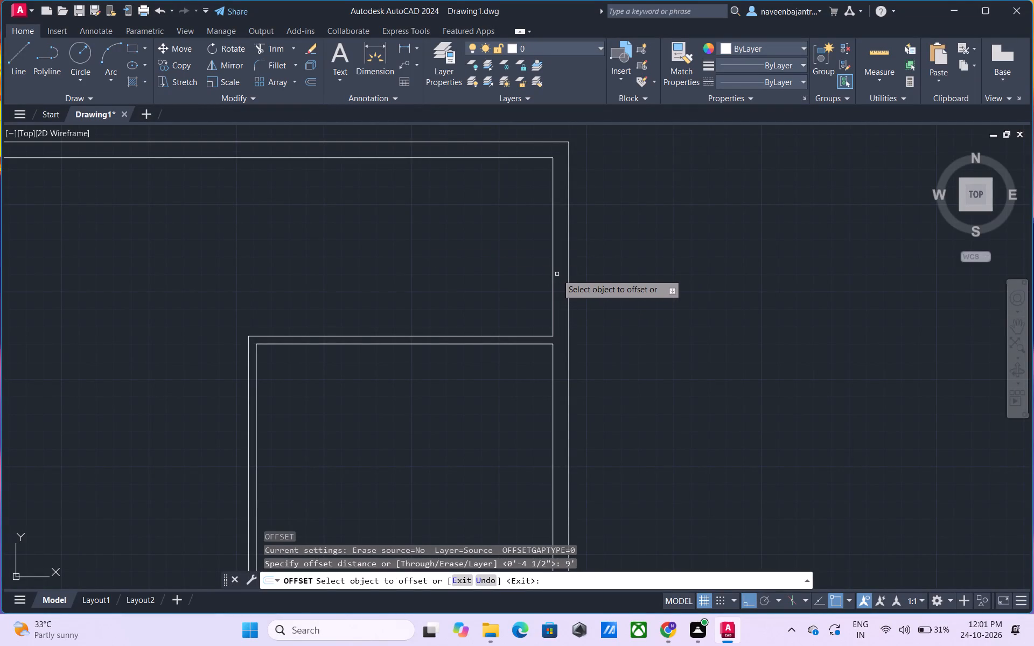
left_click(554, 282)
left_click(521, 284)
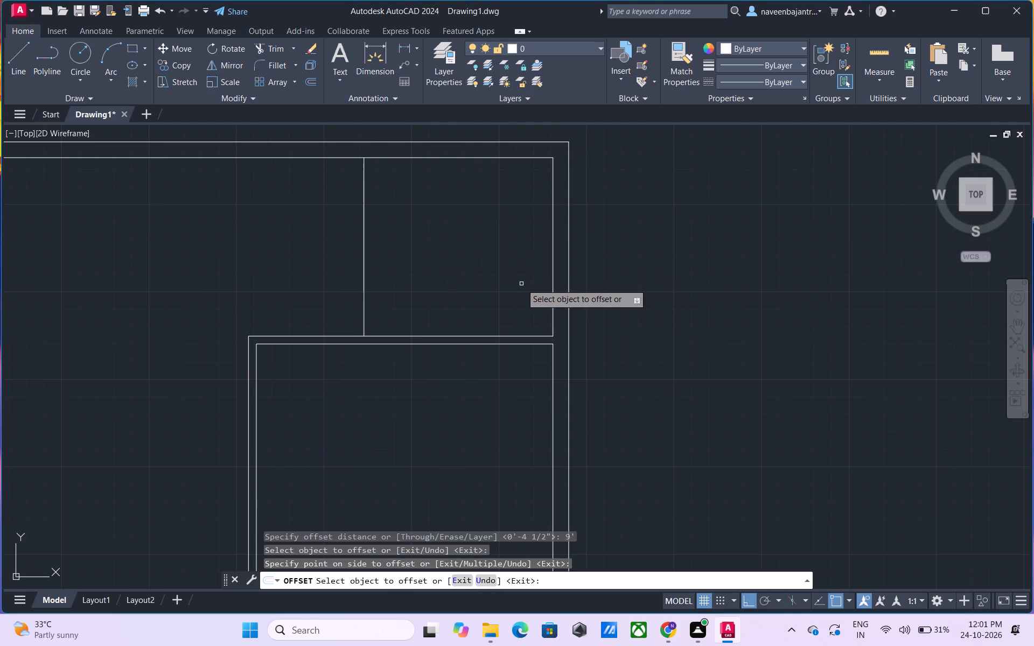
key("Escape")
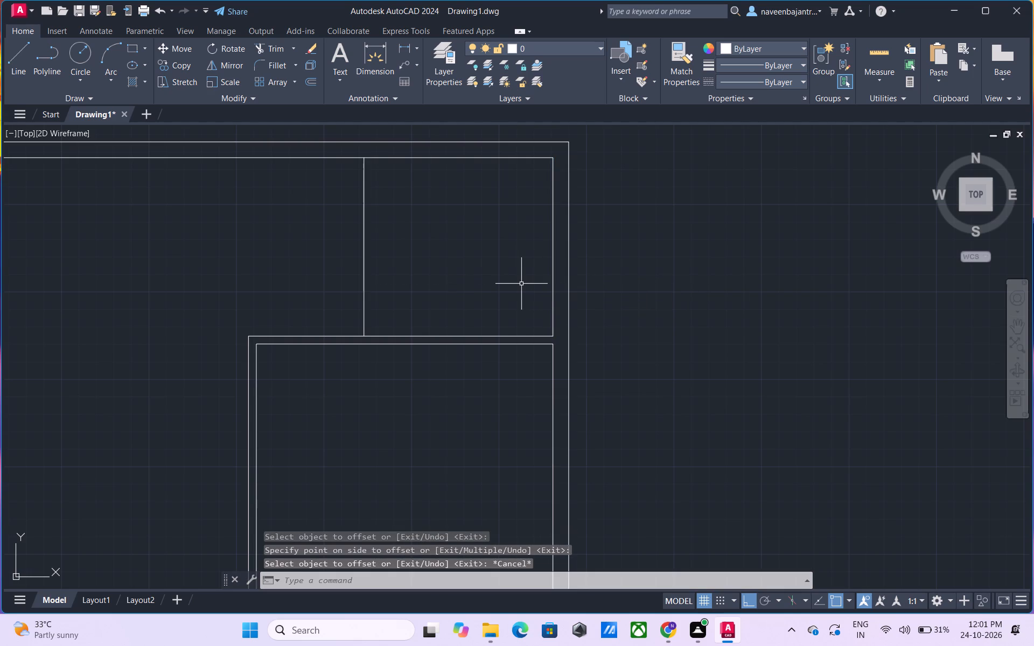
Offset the new vertical line 4.5" to the left to form the upper-right room's partition.
type("o 4.5")
key("shift+quotedbl")
key("Return")
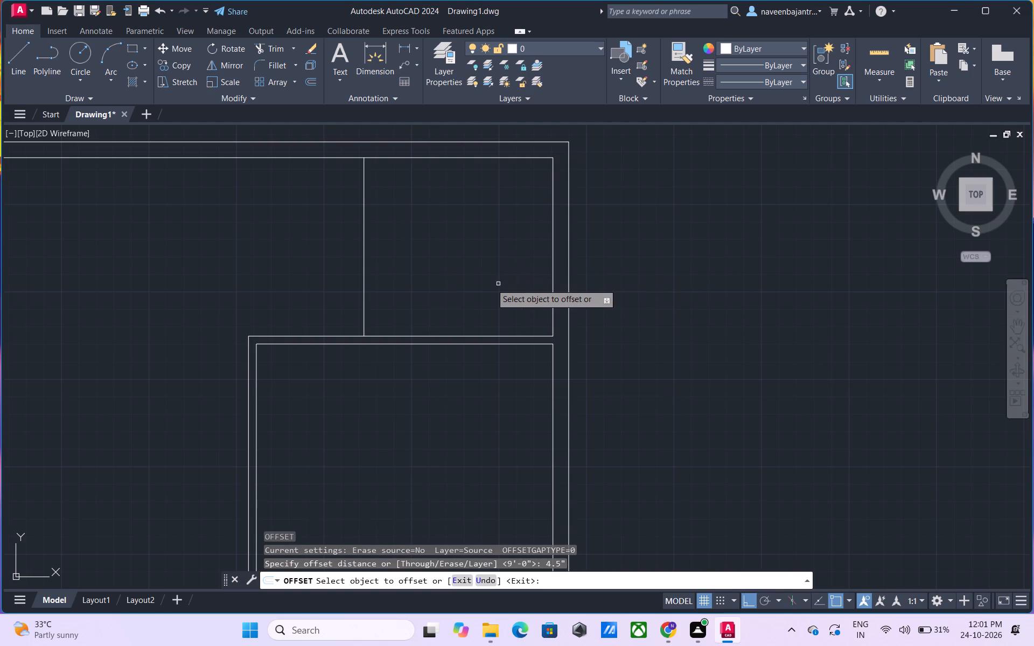
left_click(364, 259)
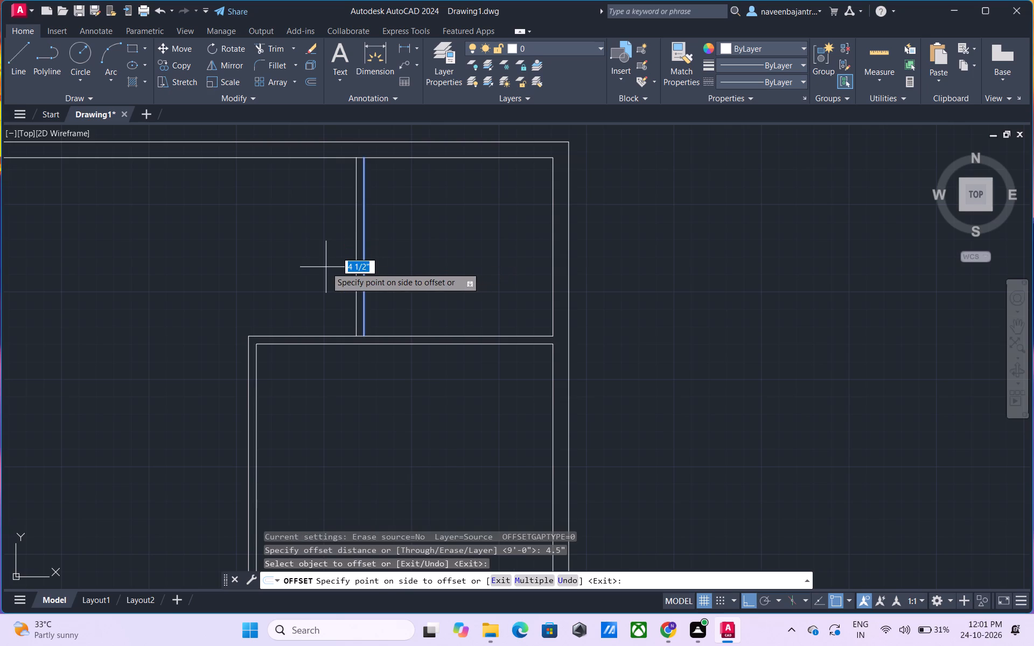
left_click(326, 267)
key("Escape")
Trim the horizontal wall segments between the new partition's two lines at its bottom and top junctions.
type("tr")
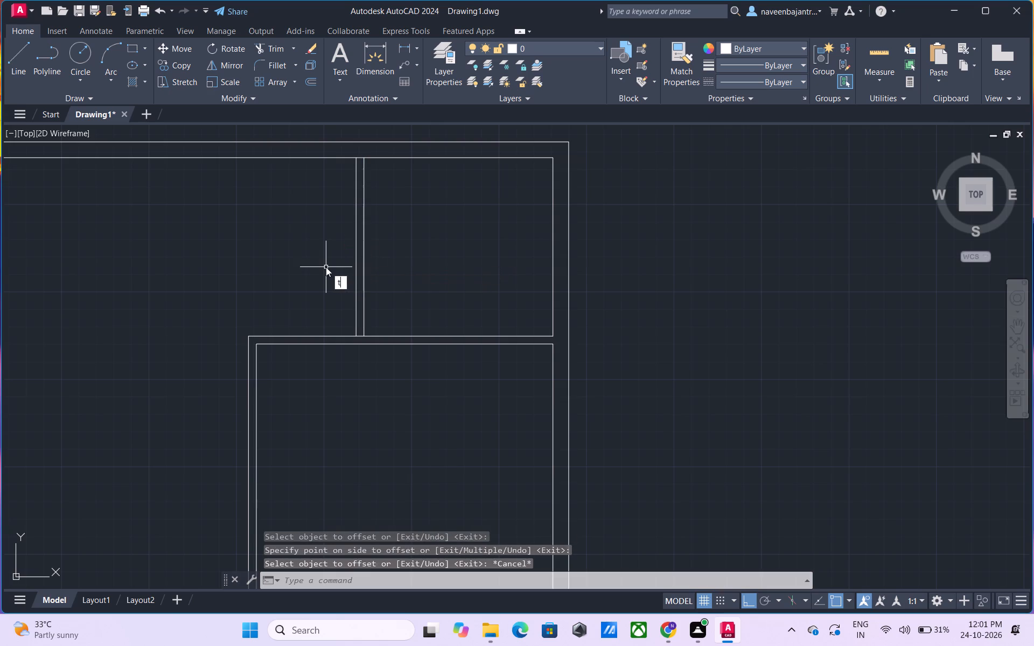
key("space")
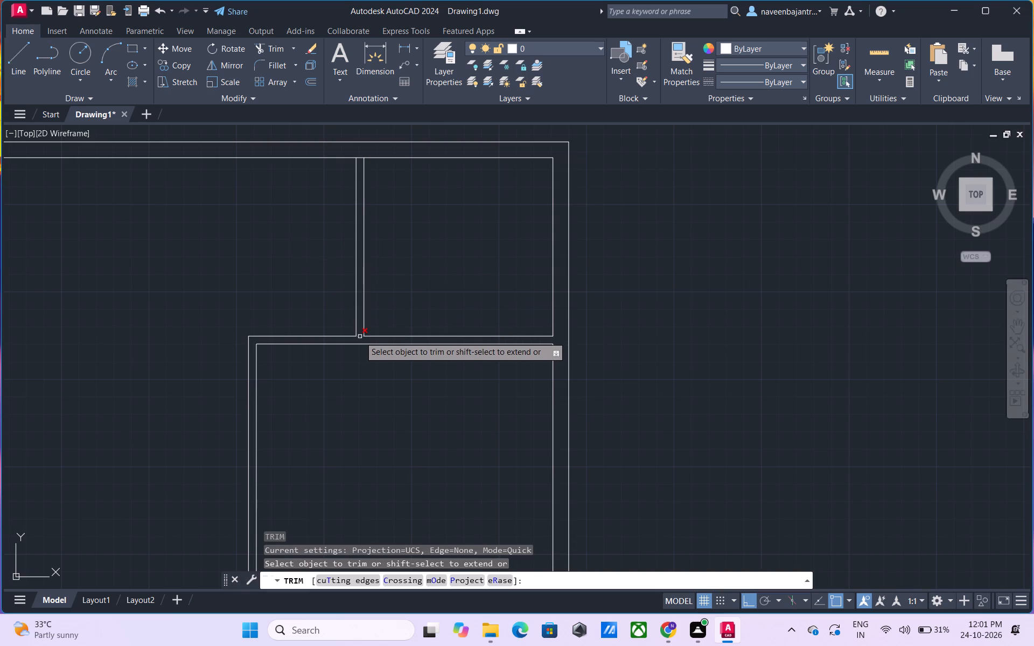
left_click(360, 336)
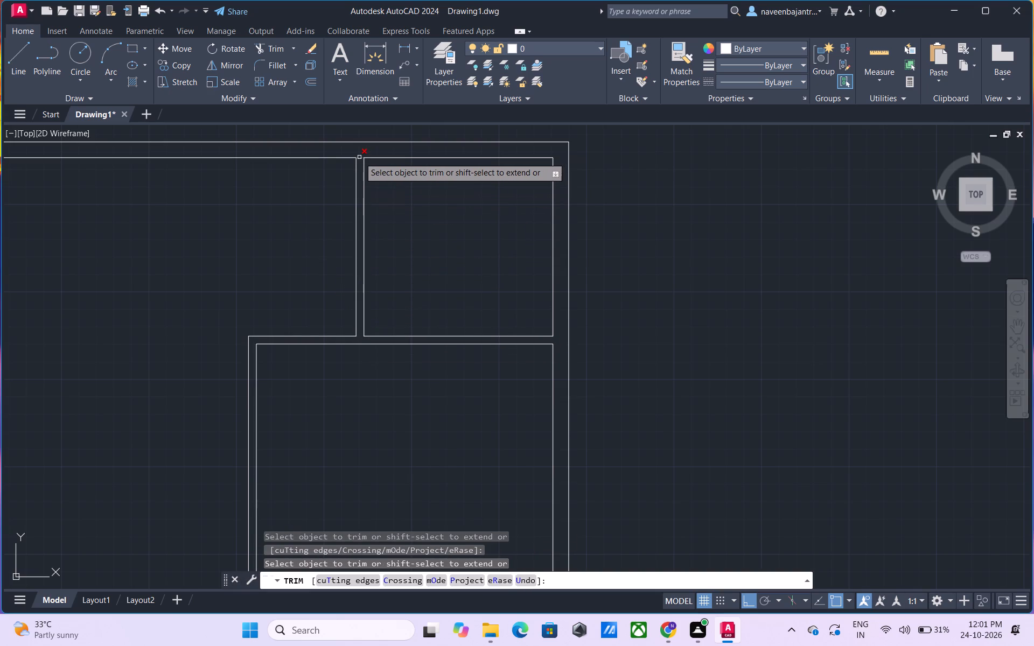
left_click(359, 157)
key("Escape")
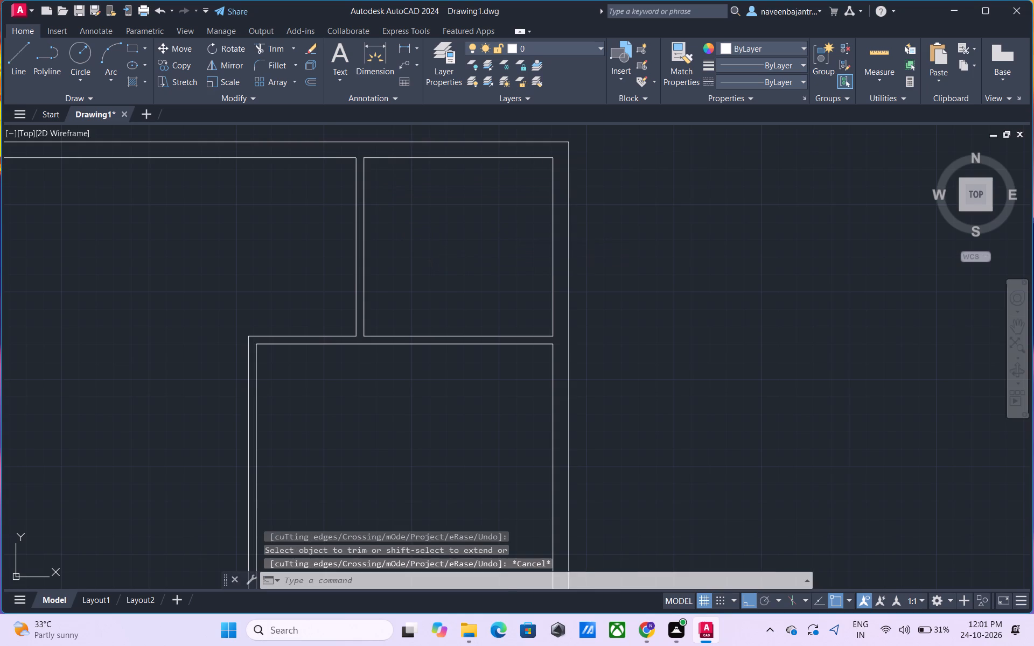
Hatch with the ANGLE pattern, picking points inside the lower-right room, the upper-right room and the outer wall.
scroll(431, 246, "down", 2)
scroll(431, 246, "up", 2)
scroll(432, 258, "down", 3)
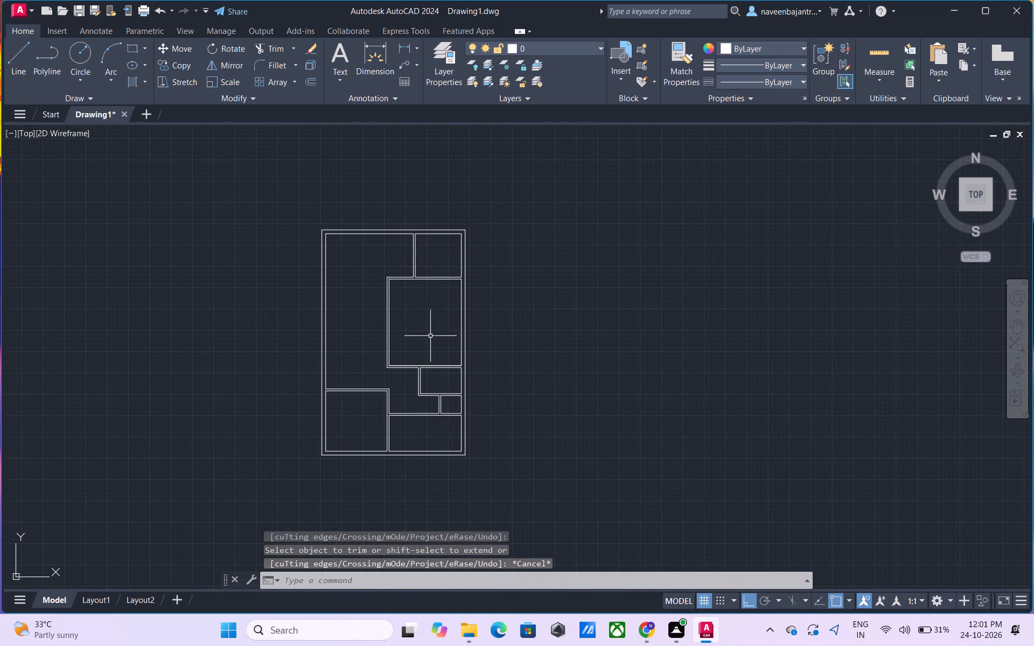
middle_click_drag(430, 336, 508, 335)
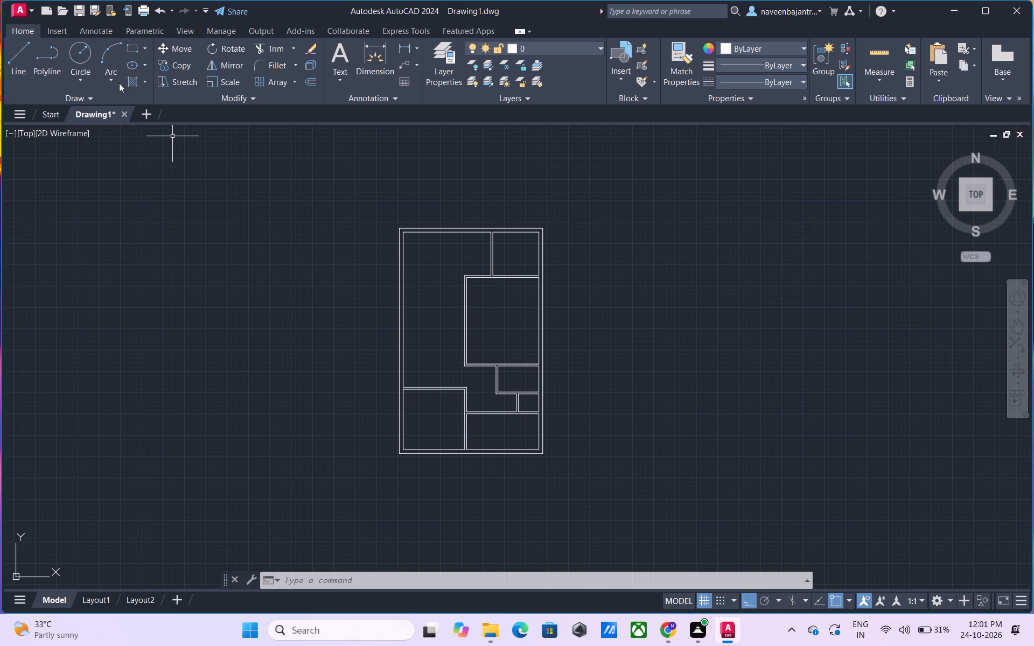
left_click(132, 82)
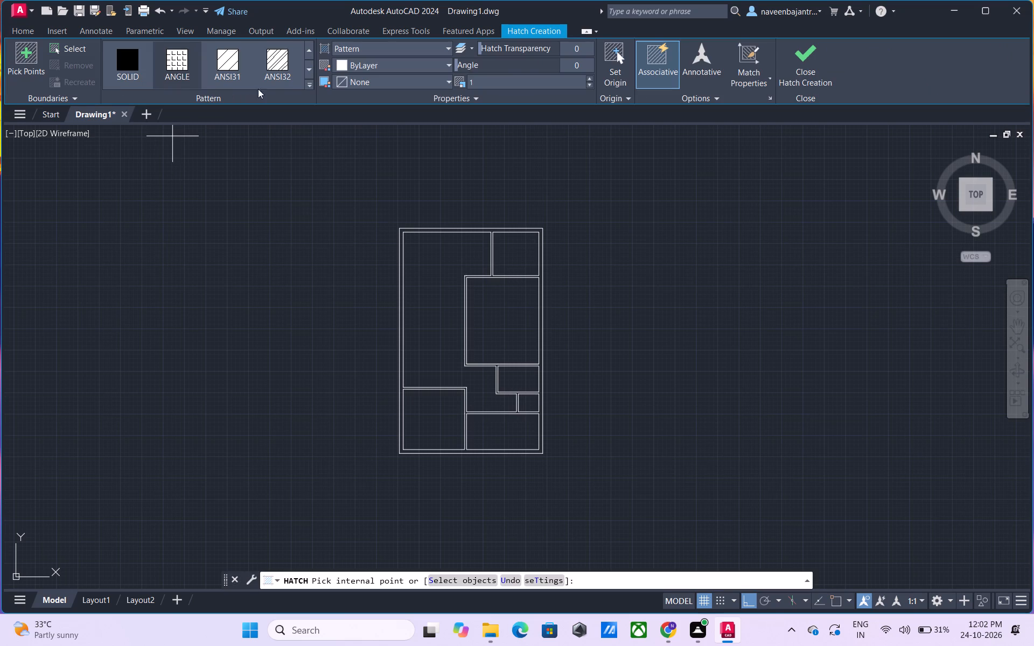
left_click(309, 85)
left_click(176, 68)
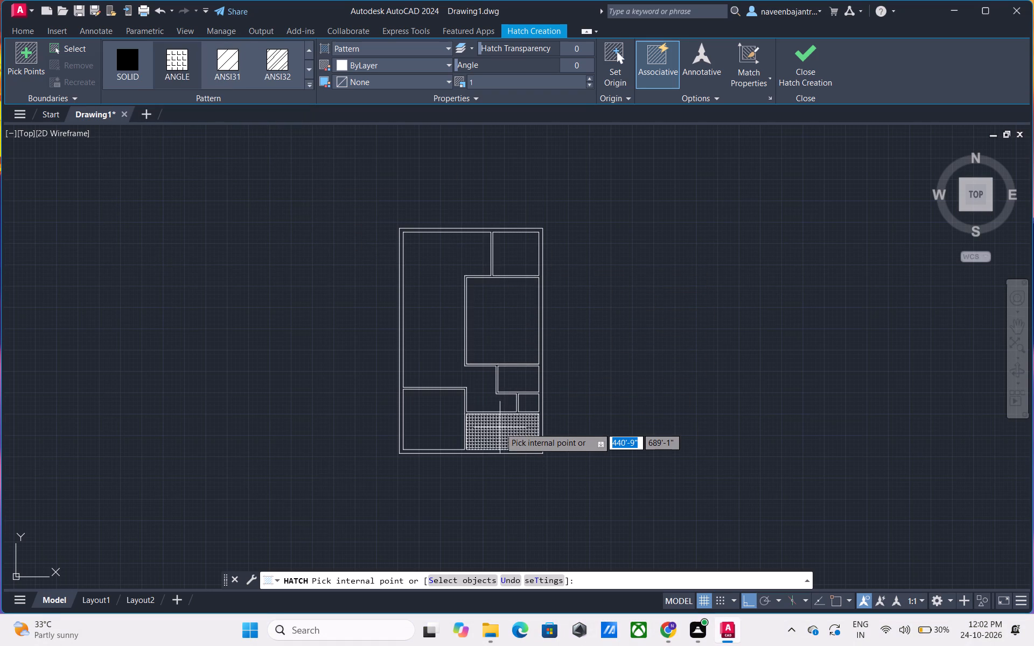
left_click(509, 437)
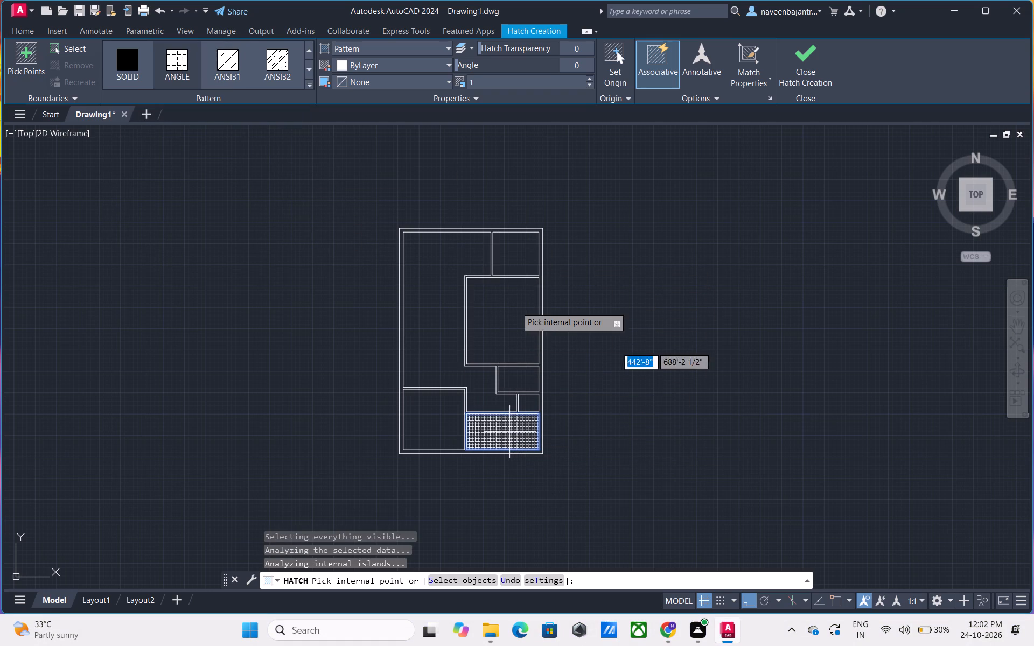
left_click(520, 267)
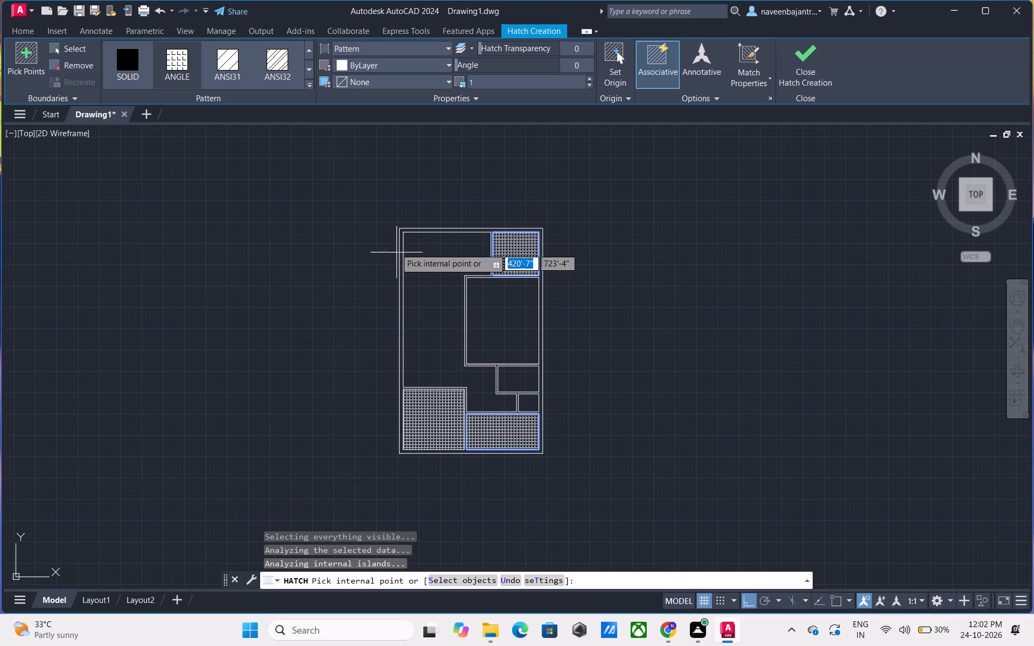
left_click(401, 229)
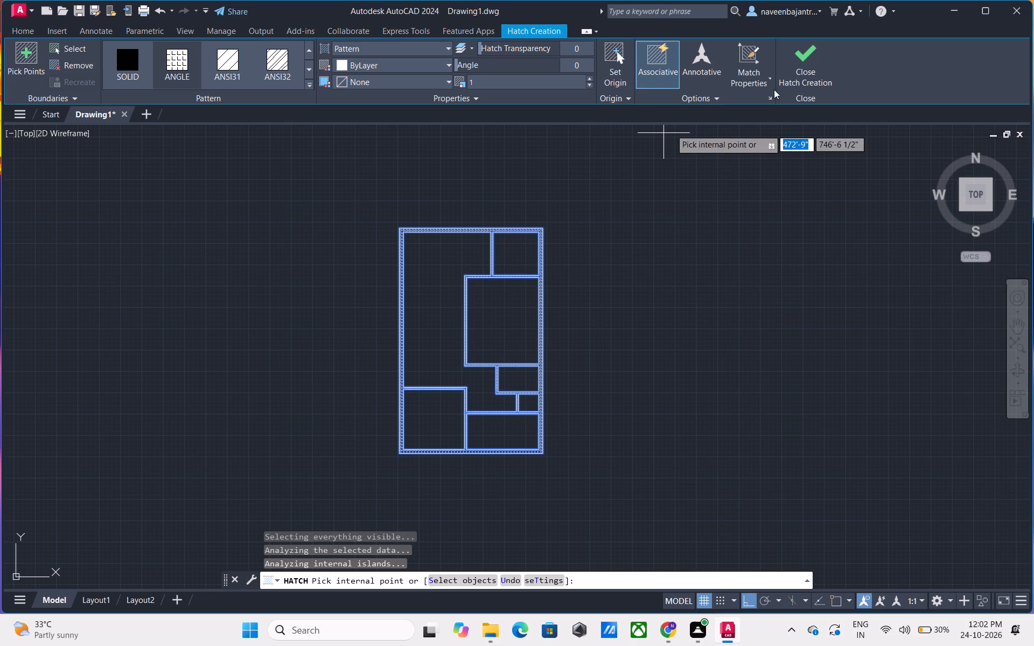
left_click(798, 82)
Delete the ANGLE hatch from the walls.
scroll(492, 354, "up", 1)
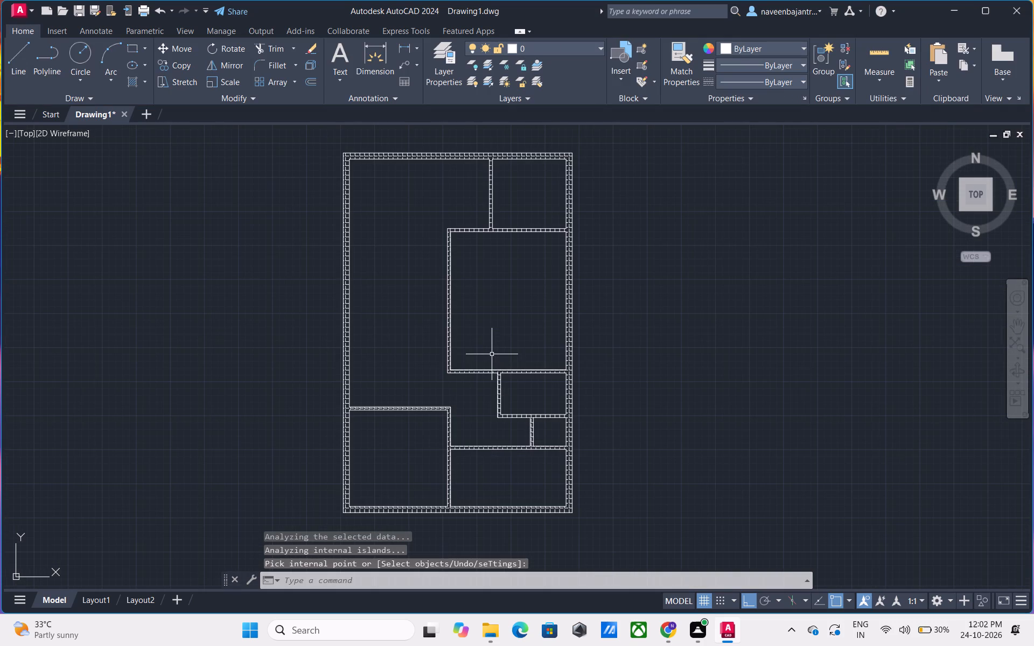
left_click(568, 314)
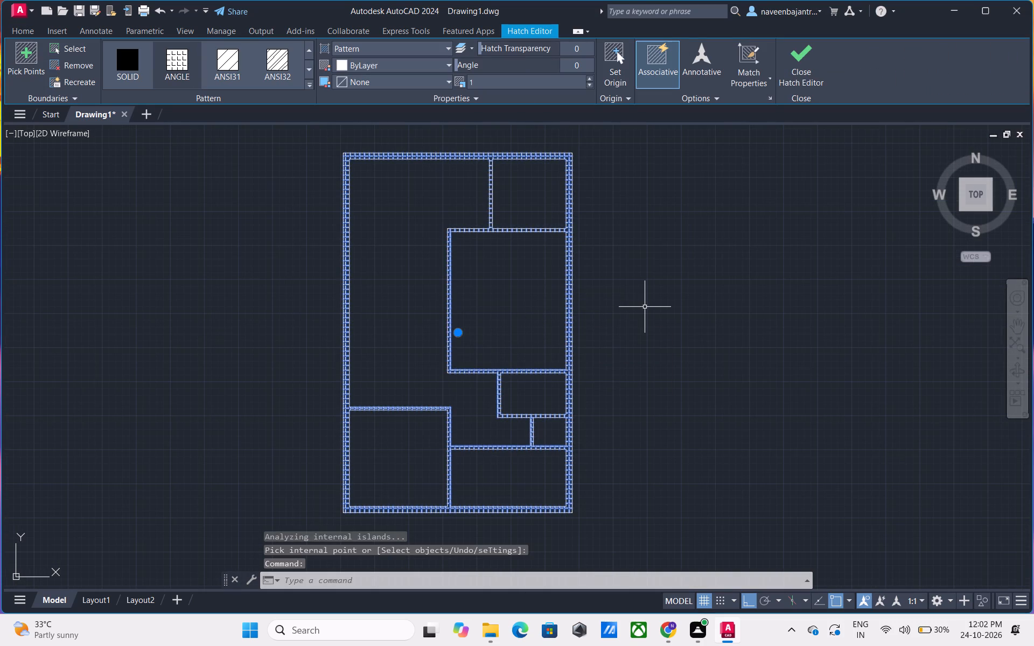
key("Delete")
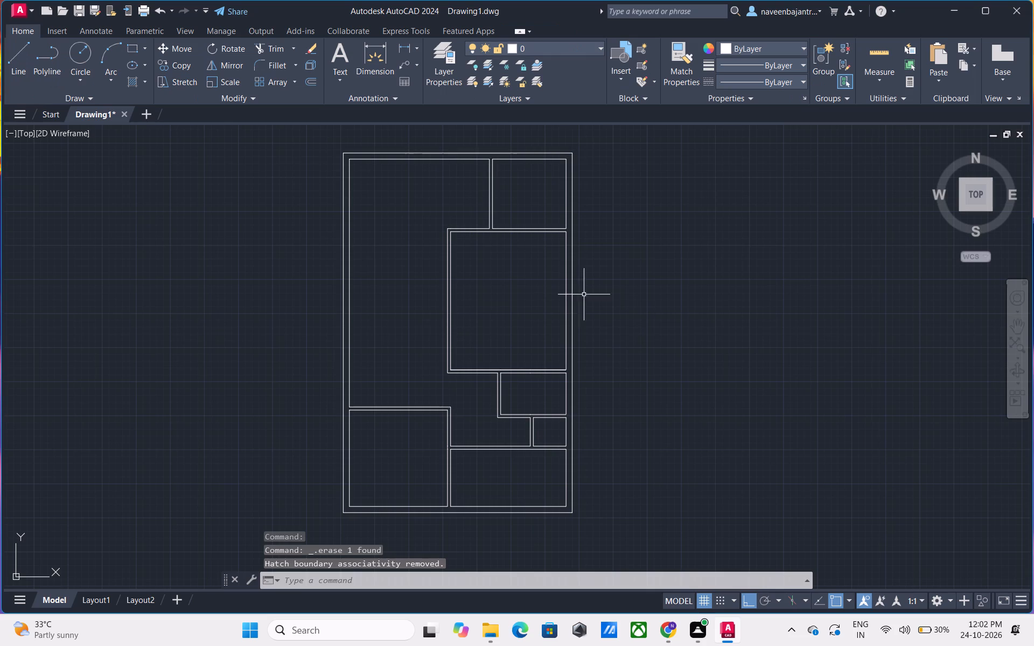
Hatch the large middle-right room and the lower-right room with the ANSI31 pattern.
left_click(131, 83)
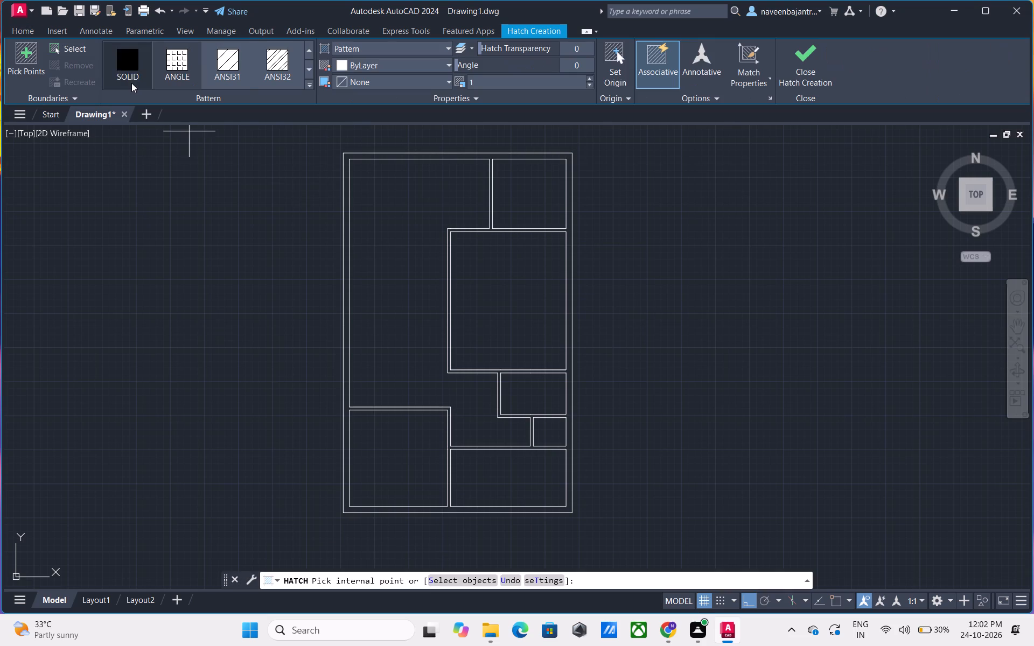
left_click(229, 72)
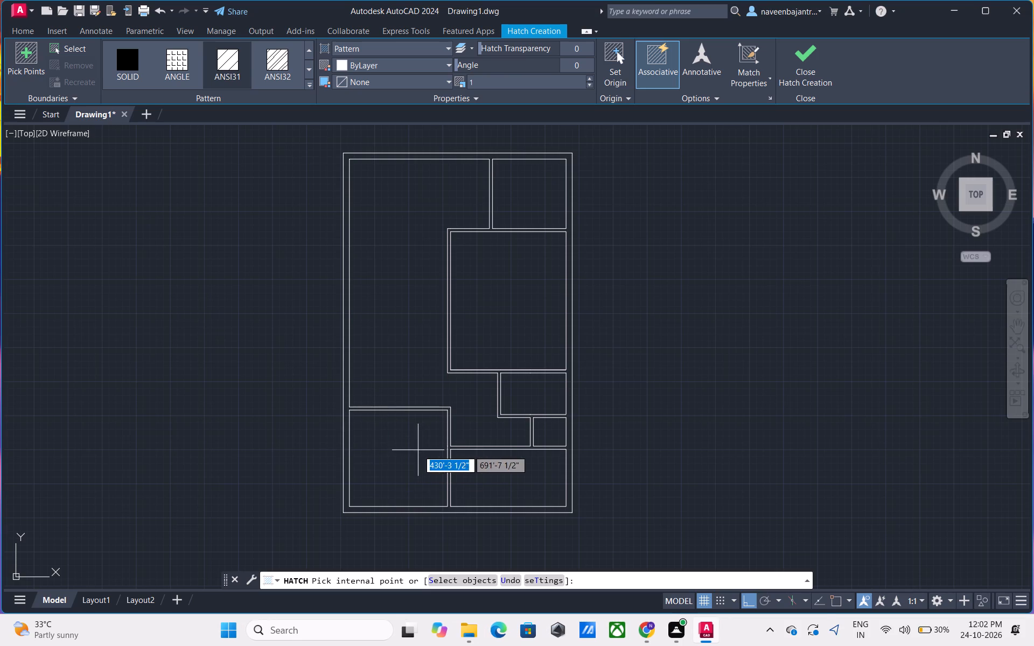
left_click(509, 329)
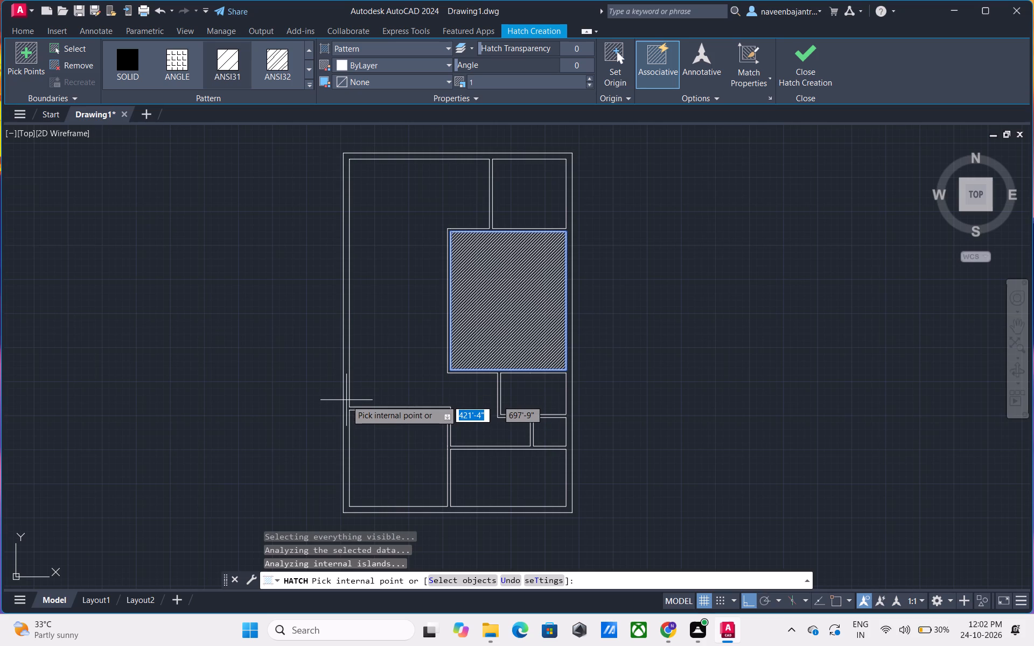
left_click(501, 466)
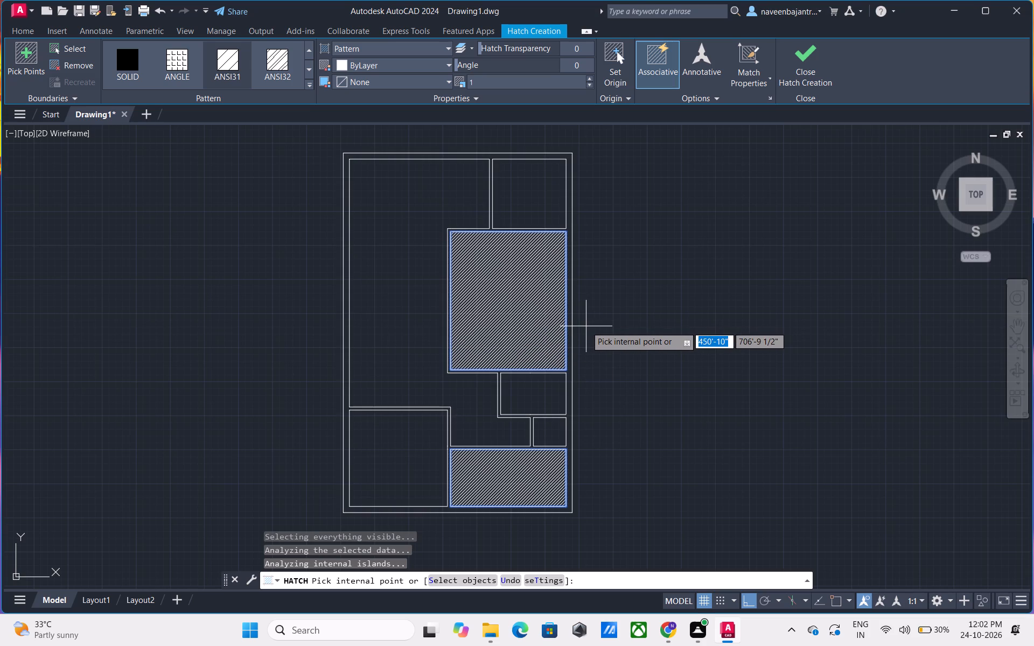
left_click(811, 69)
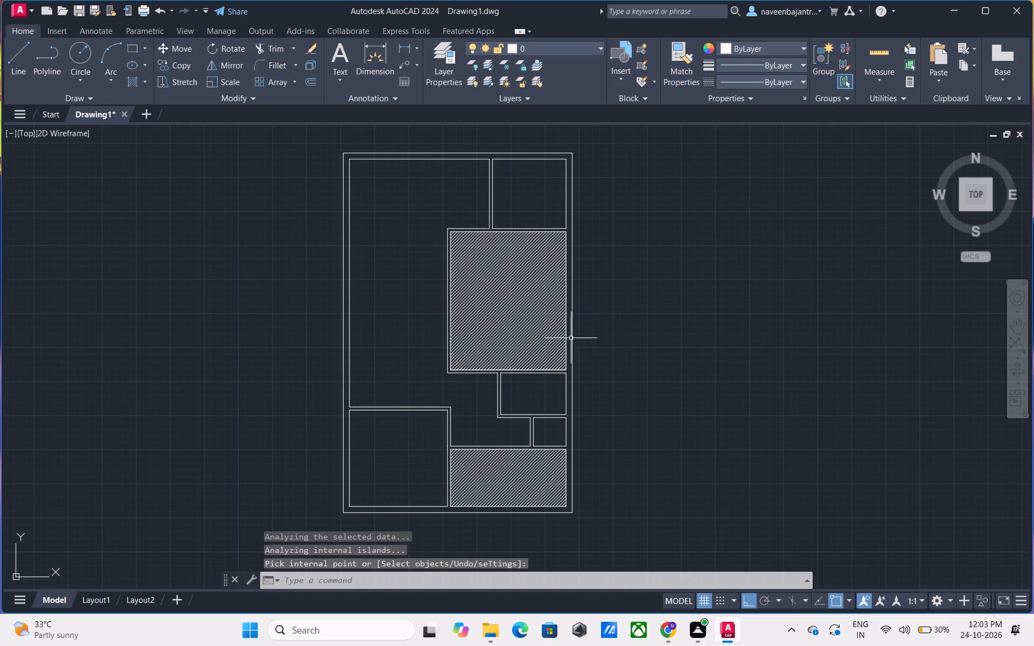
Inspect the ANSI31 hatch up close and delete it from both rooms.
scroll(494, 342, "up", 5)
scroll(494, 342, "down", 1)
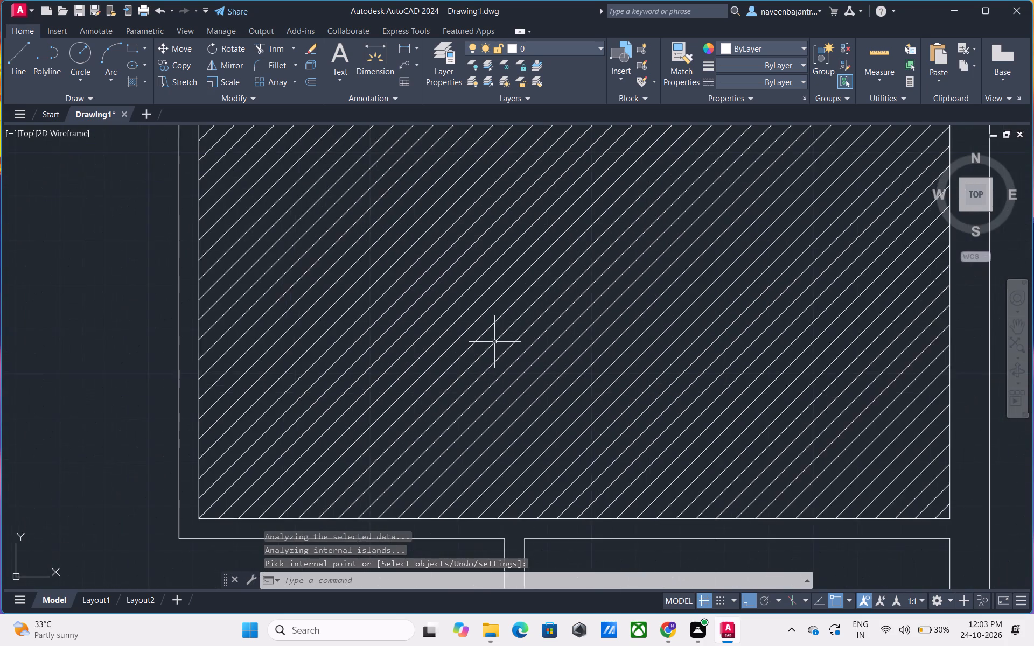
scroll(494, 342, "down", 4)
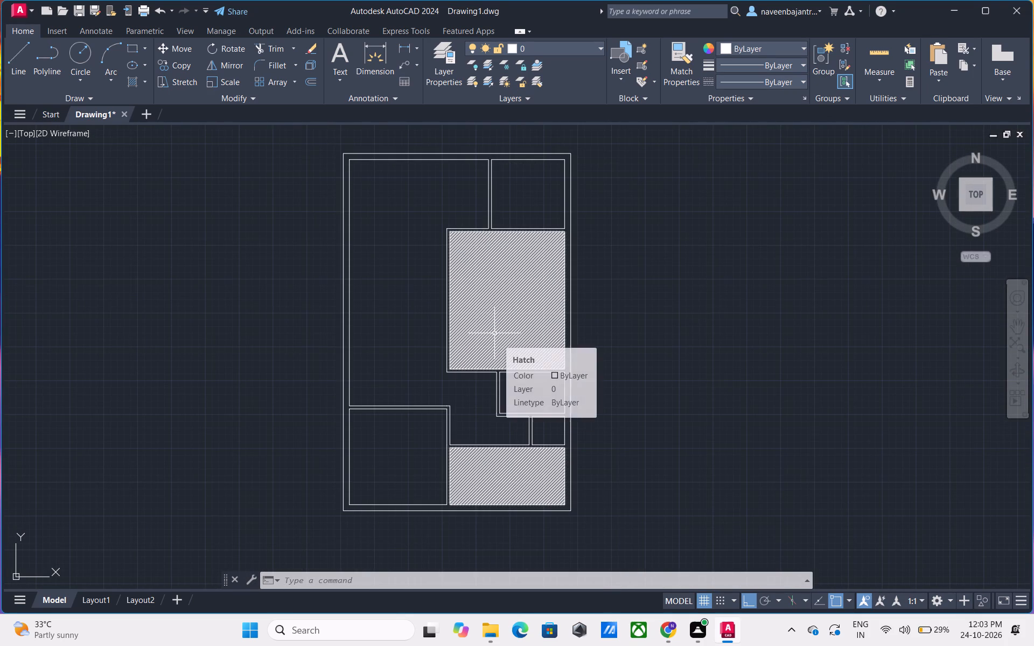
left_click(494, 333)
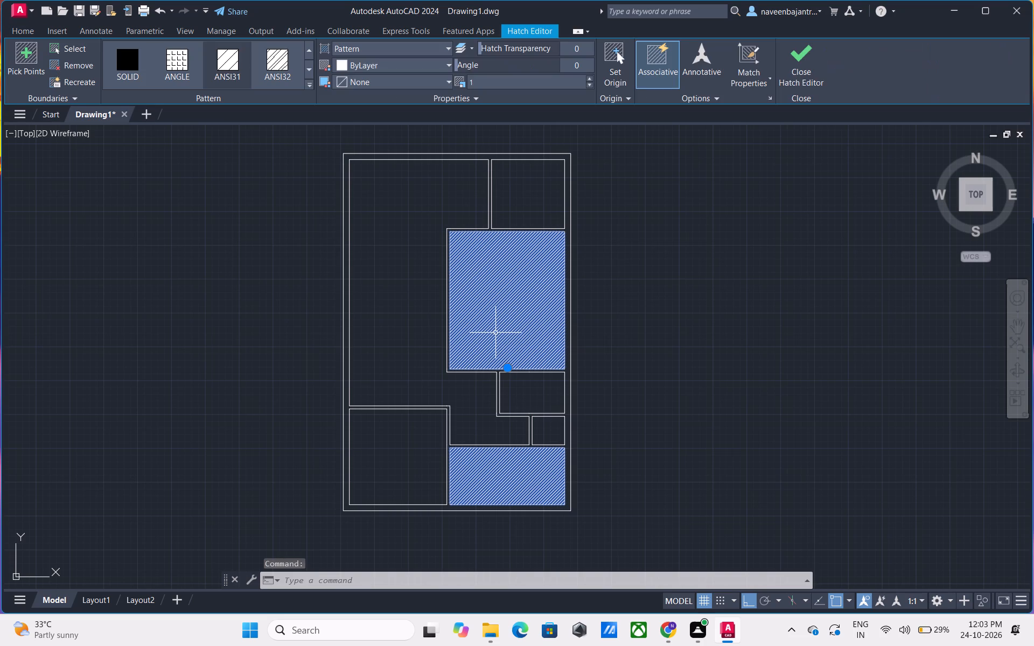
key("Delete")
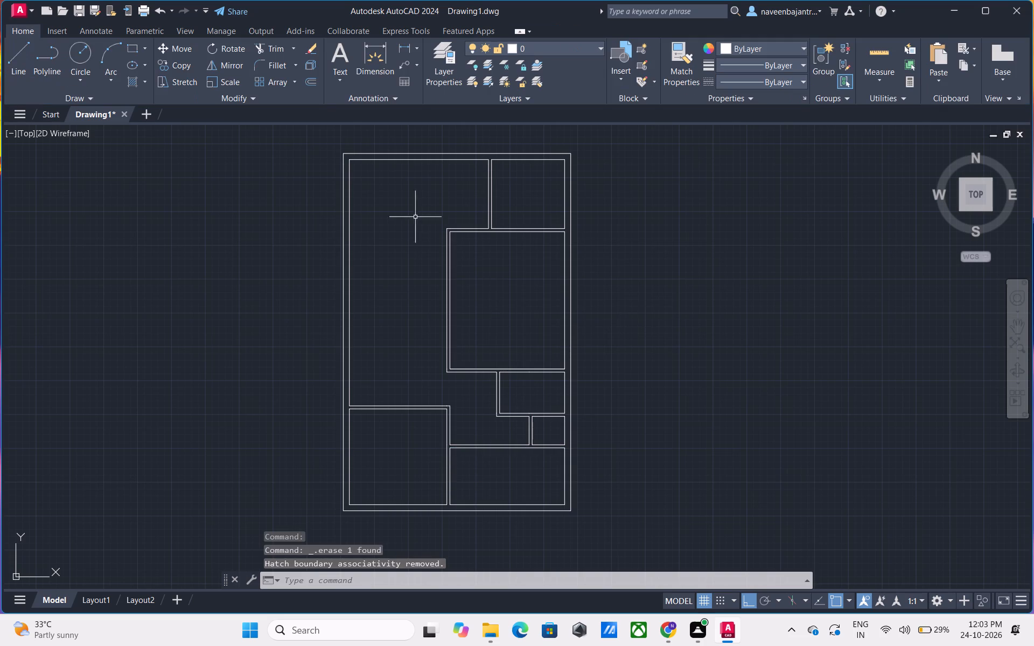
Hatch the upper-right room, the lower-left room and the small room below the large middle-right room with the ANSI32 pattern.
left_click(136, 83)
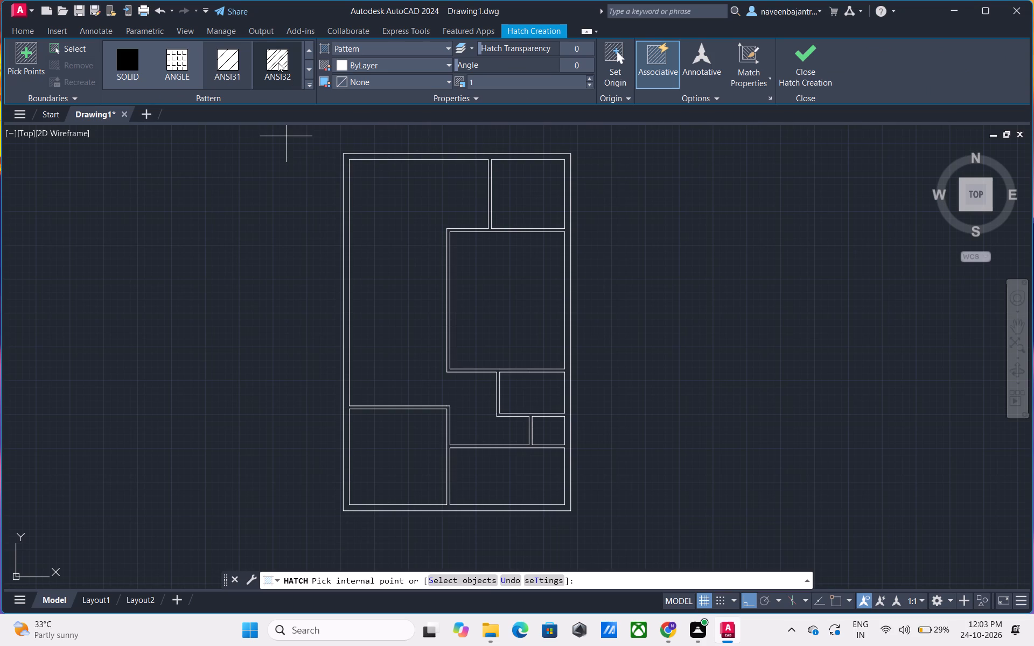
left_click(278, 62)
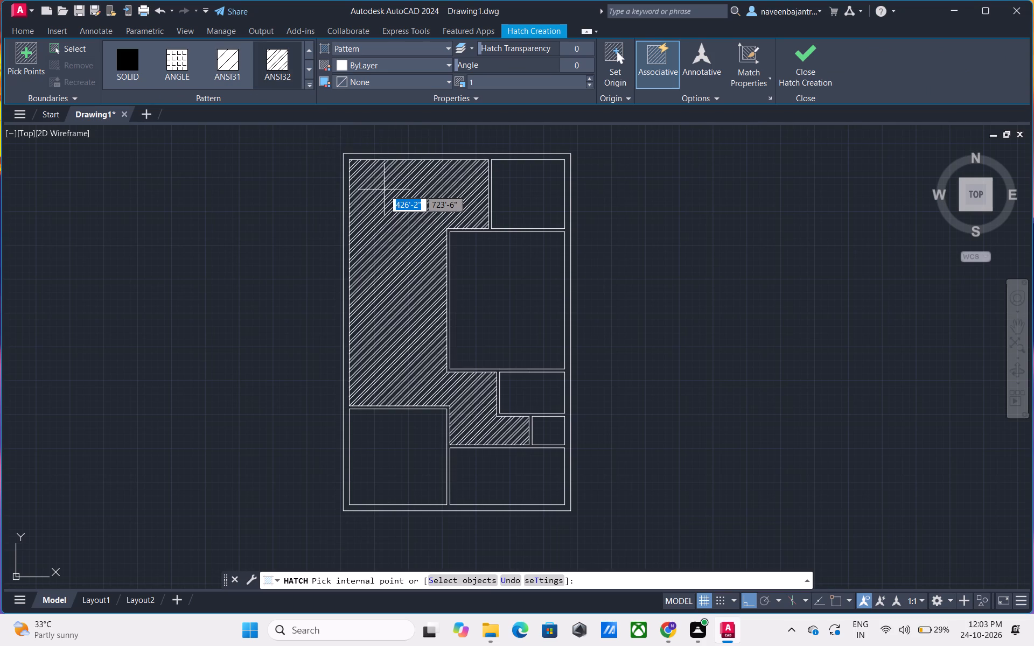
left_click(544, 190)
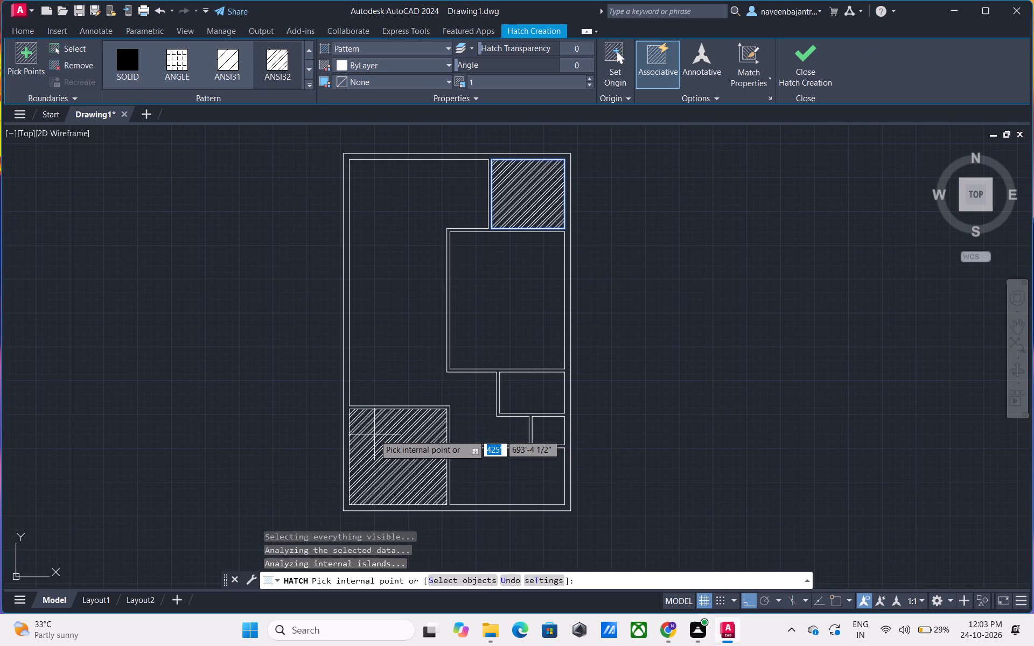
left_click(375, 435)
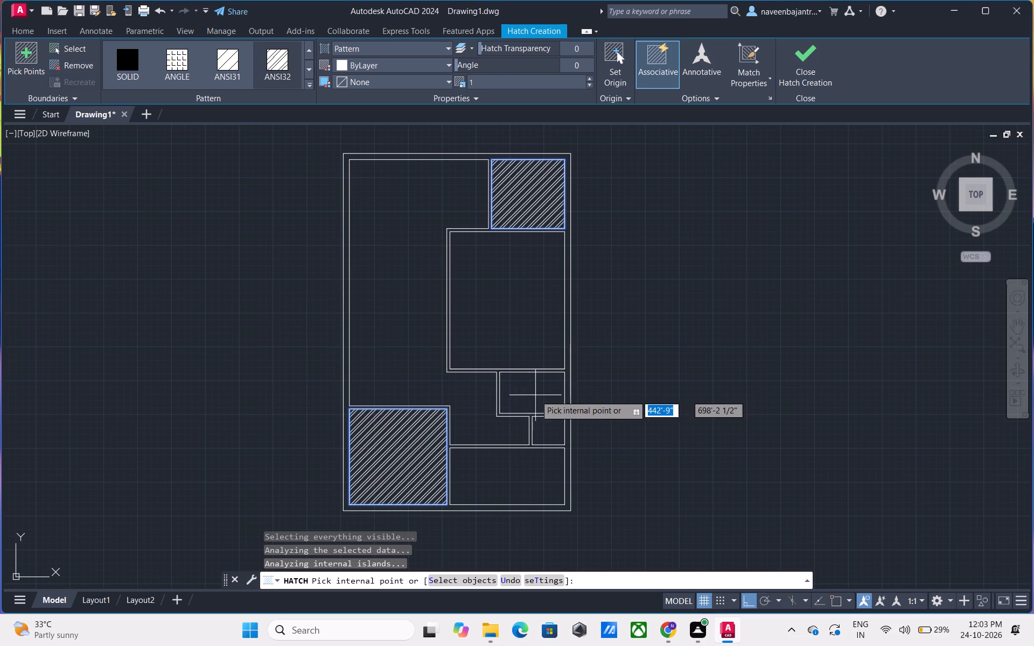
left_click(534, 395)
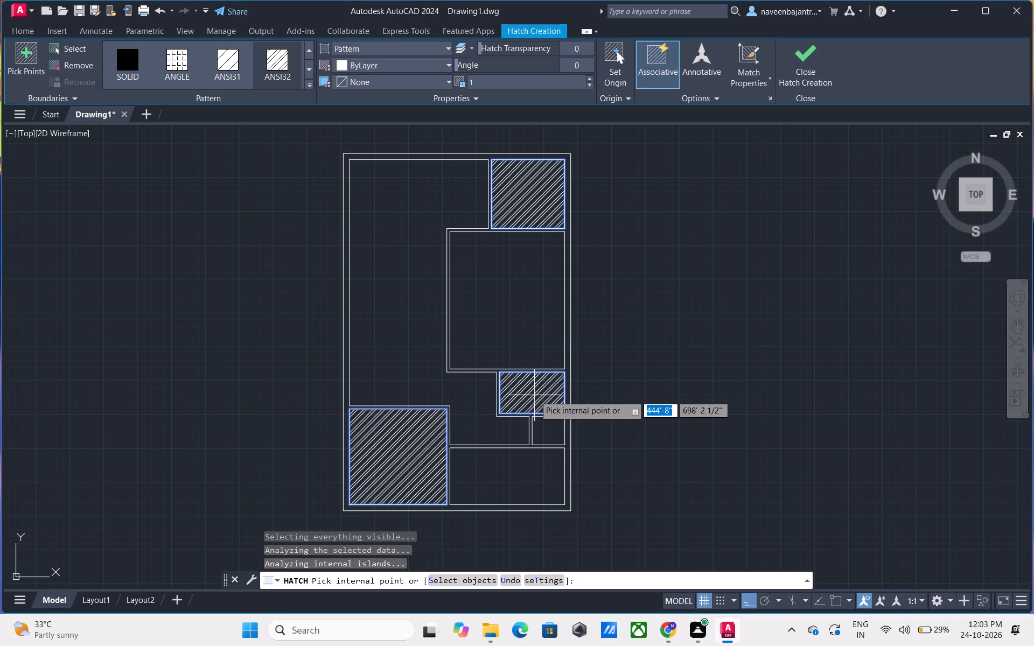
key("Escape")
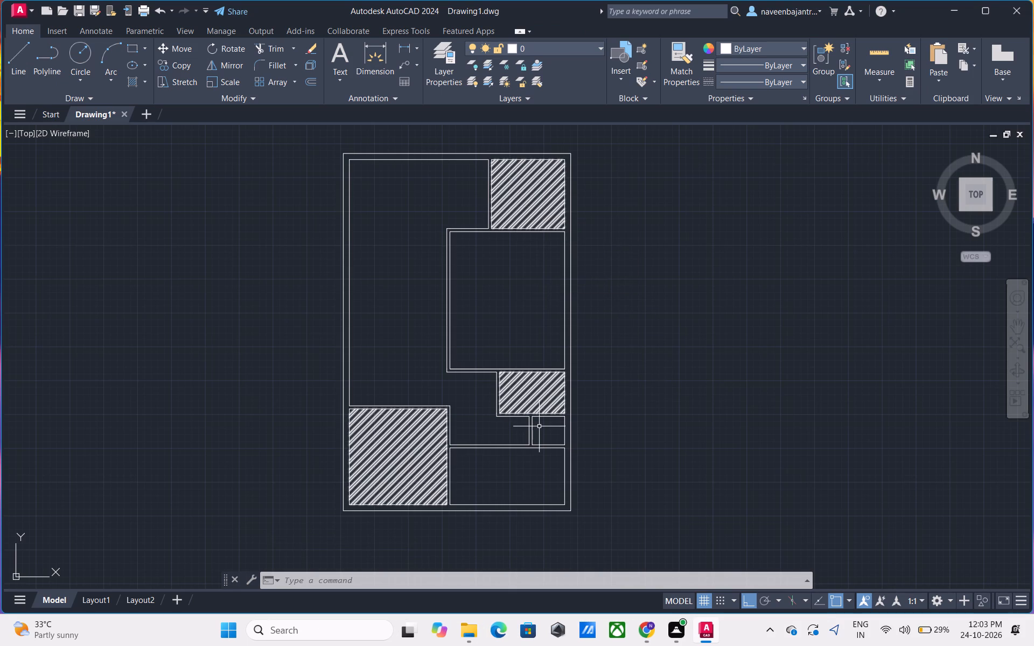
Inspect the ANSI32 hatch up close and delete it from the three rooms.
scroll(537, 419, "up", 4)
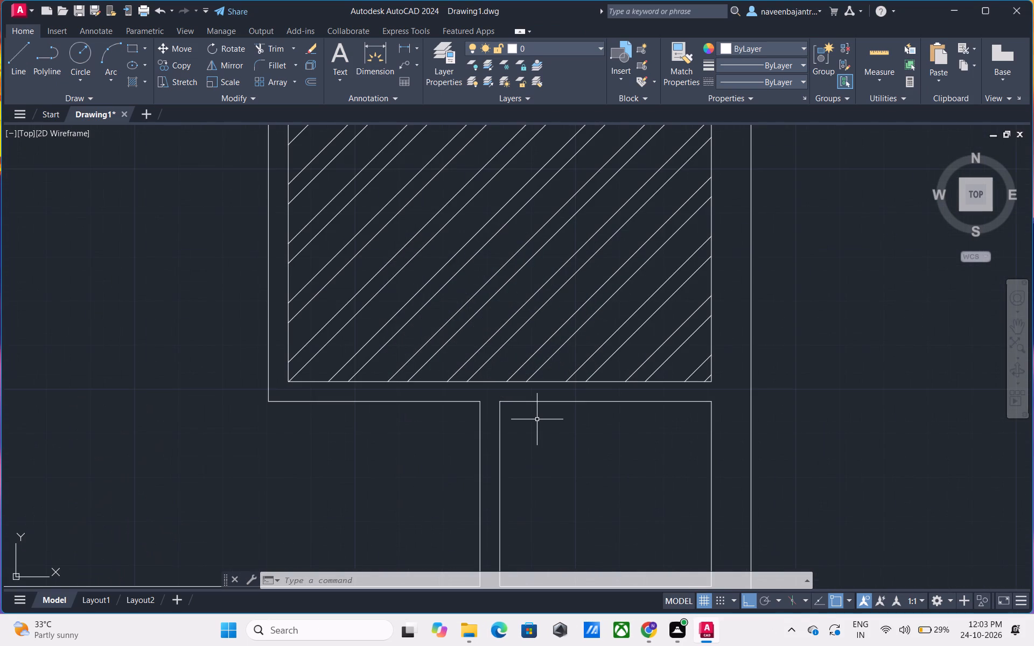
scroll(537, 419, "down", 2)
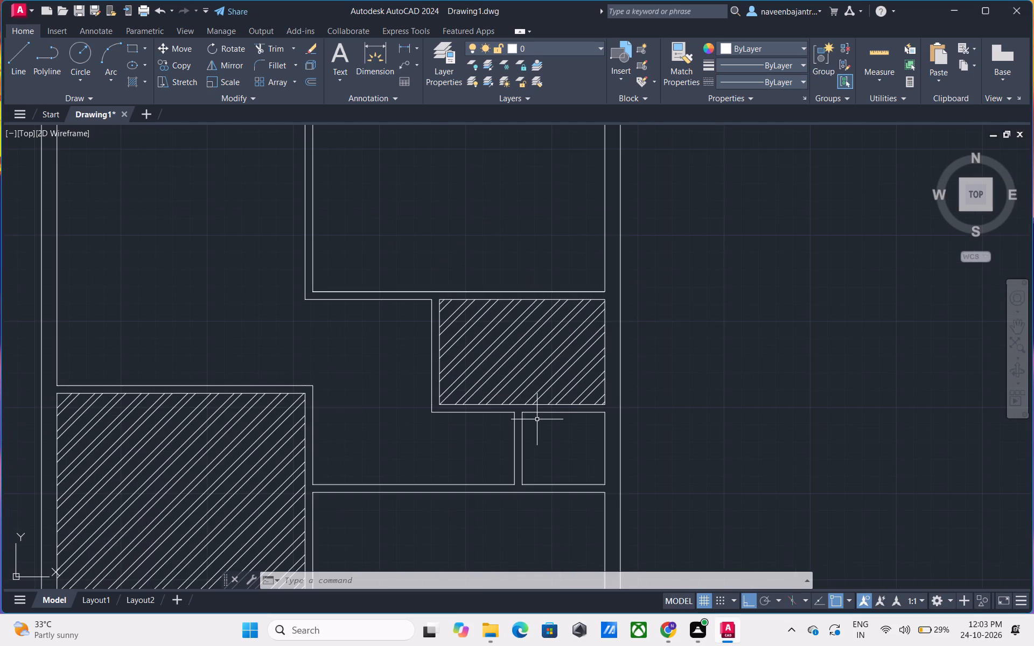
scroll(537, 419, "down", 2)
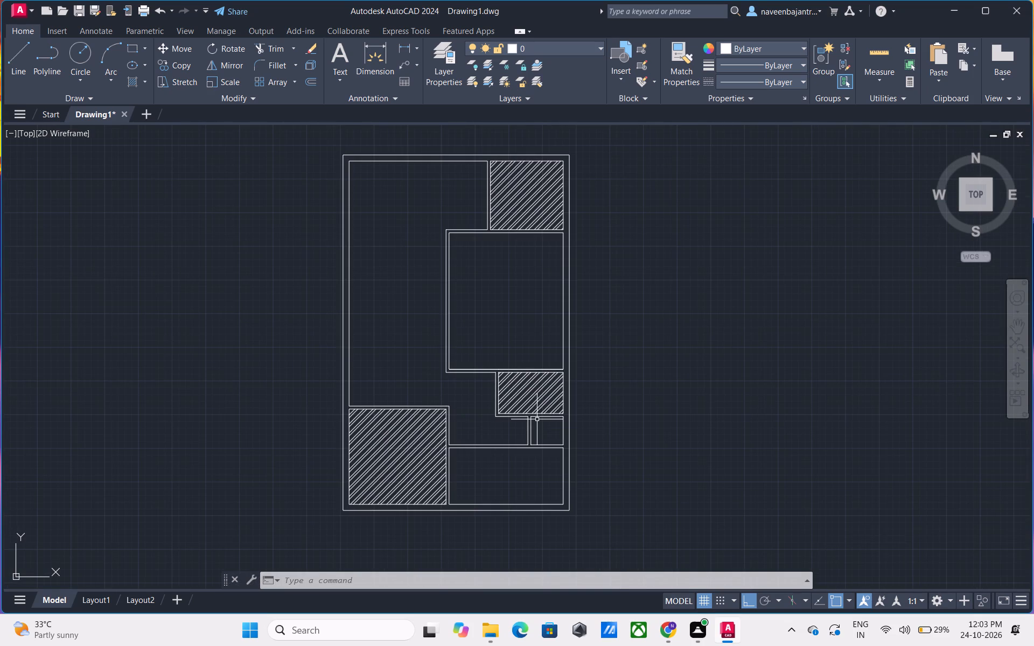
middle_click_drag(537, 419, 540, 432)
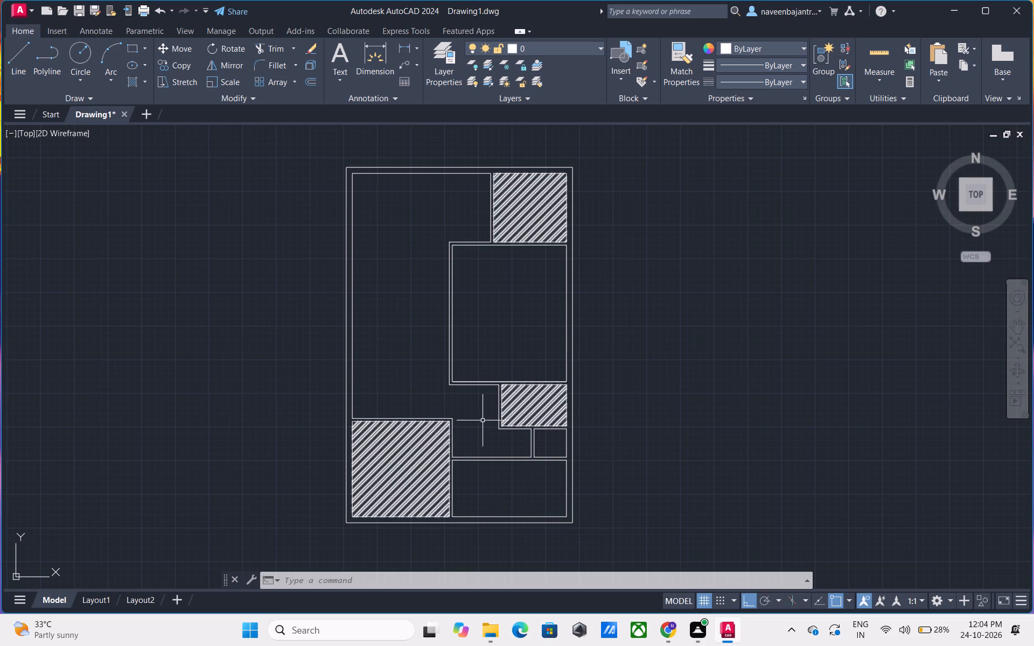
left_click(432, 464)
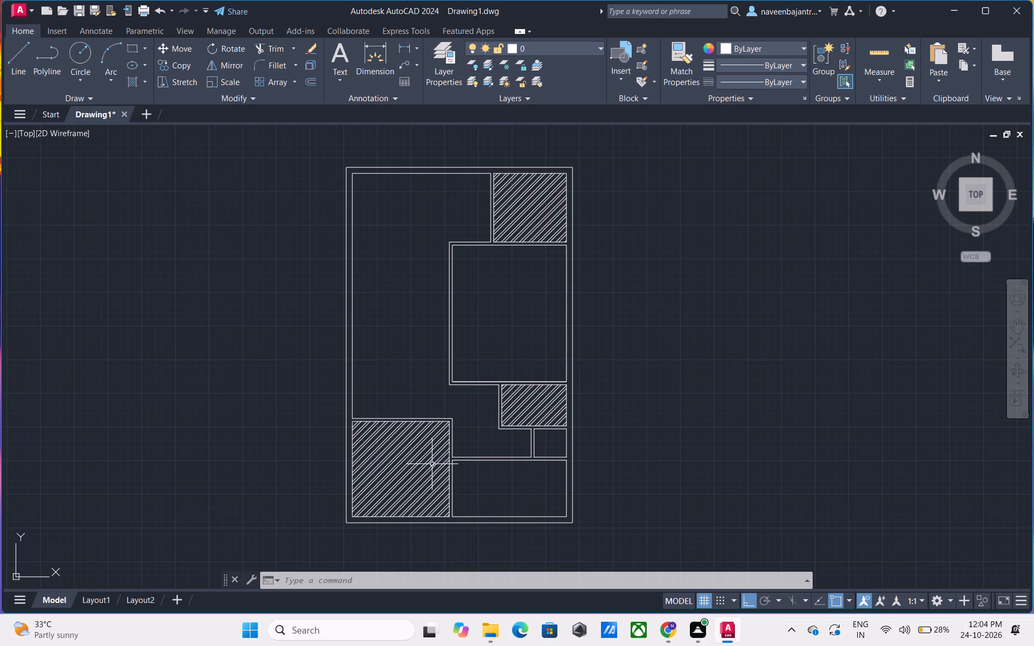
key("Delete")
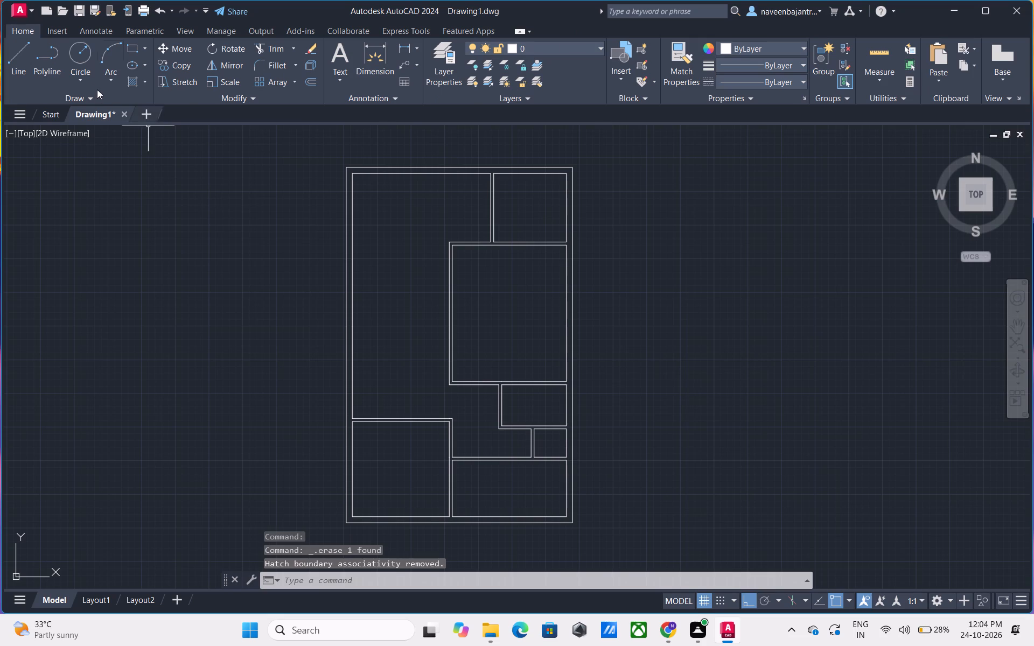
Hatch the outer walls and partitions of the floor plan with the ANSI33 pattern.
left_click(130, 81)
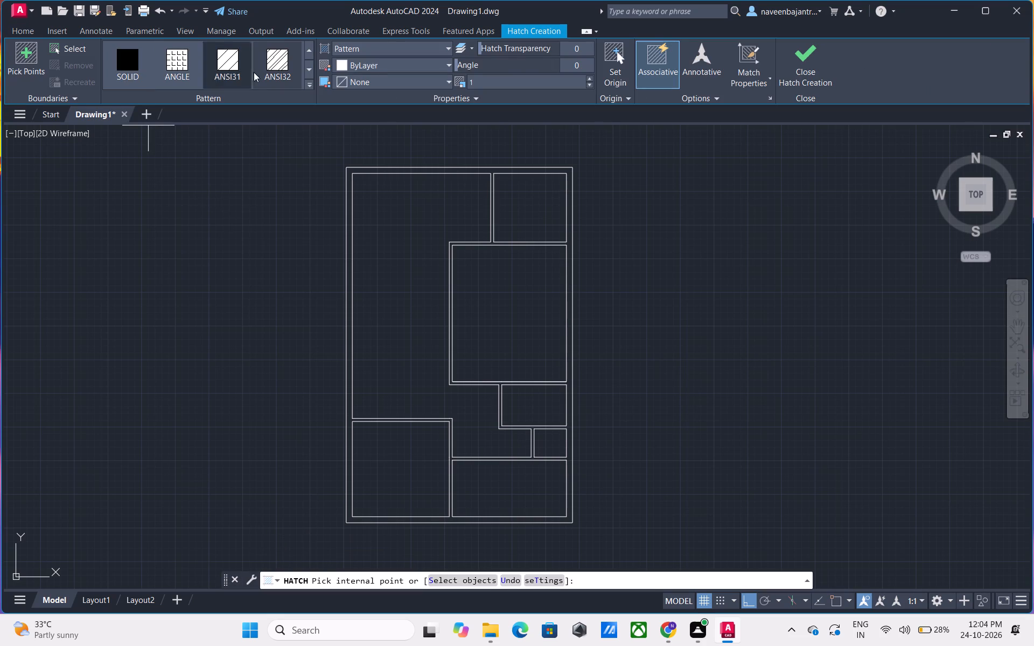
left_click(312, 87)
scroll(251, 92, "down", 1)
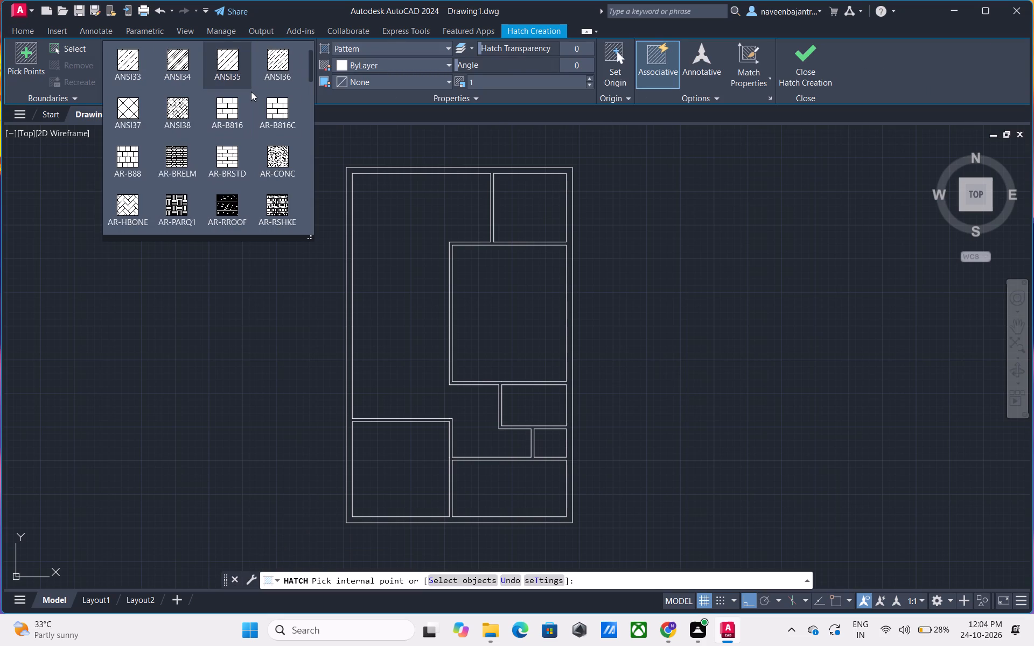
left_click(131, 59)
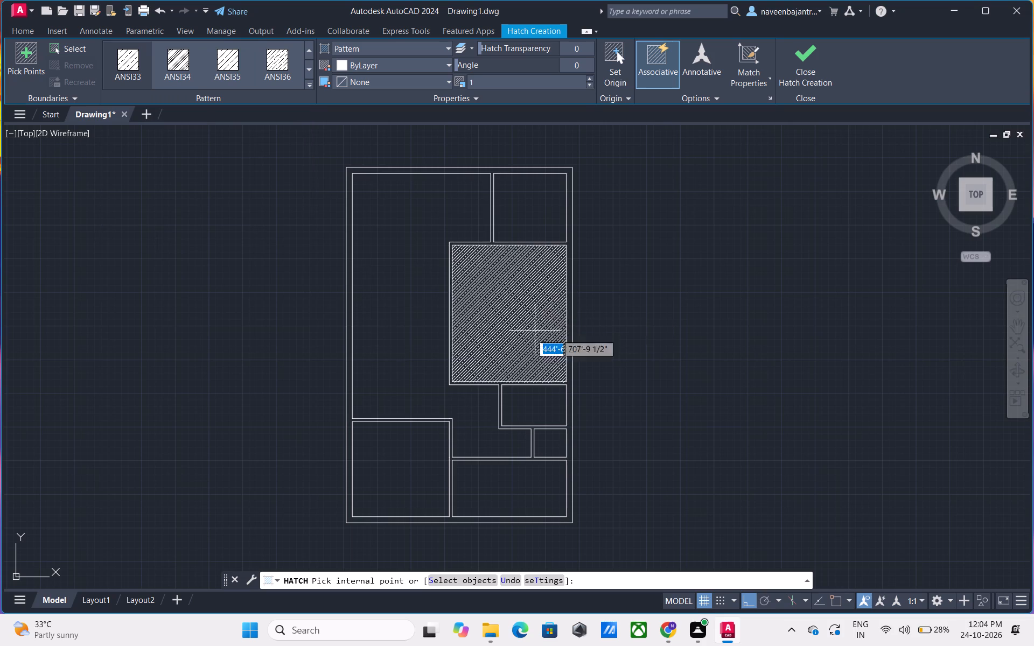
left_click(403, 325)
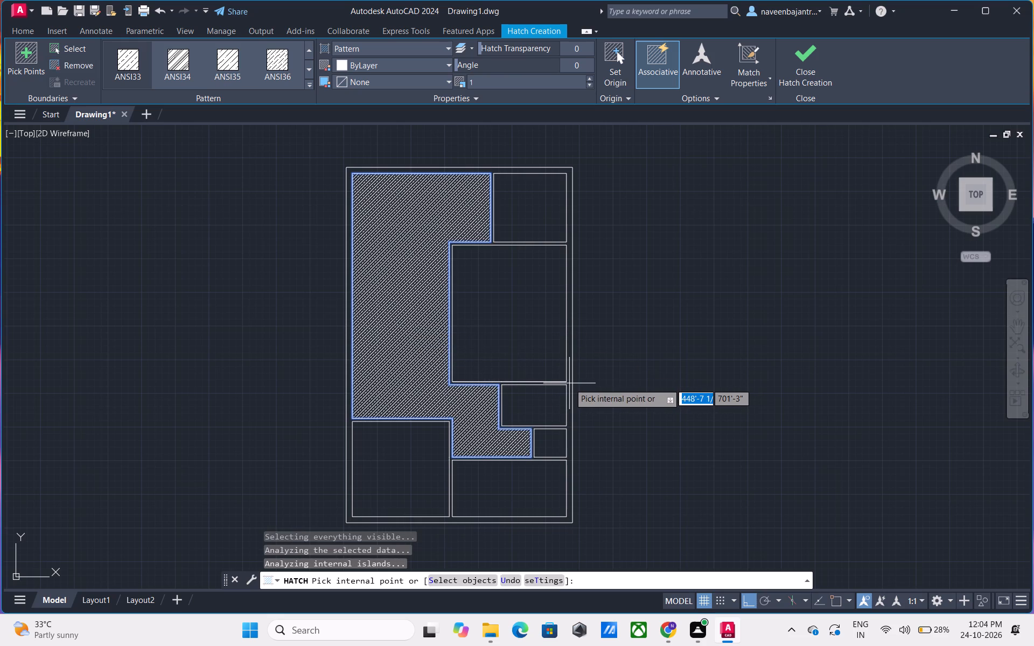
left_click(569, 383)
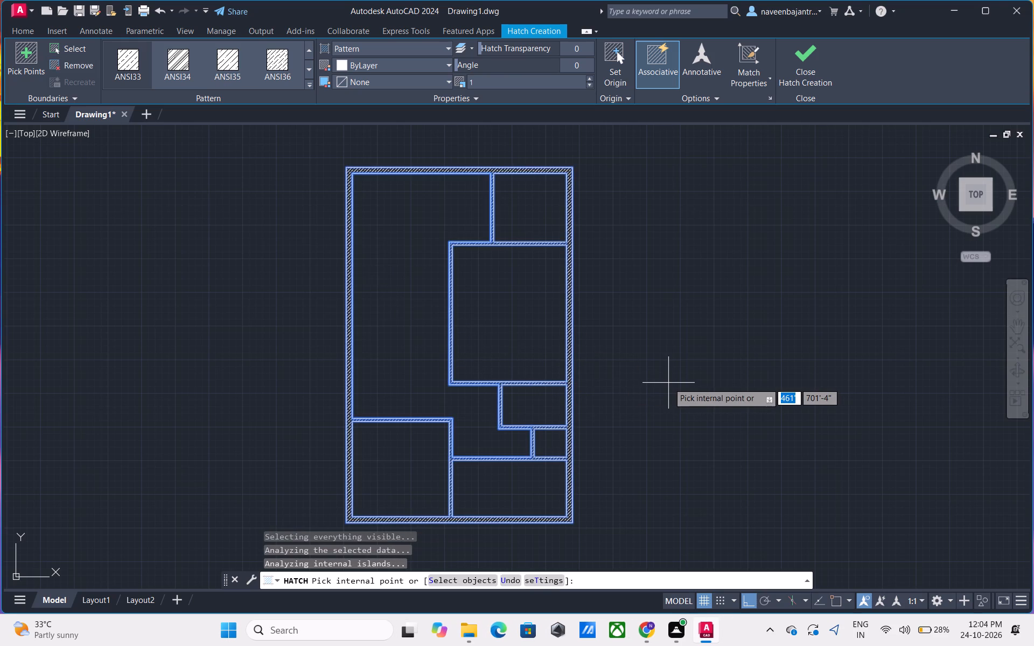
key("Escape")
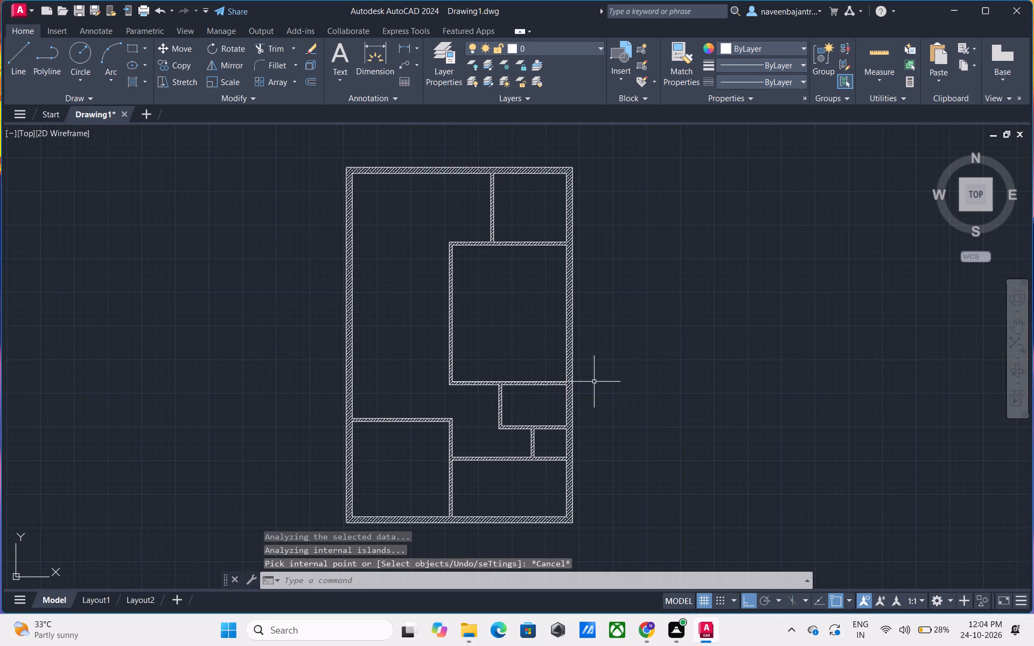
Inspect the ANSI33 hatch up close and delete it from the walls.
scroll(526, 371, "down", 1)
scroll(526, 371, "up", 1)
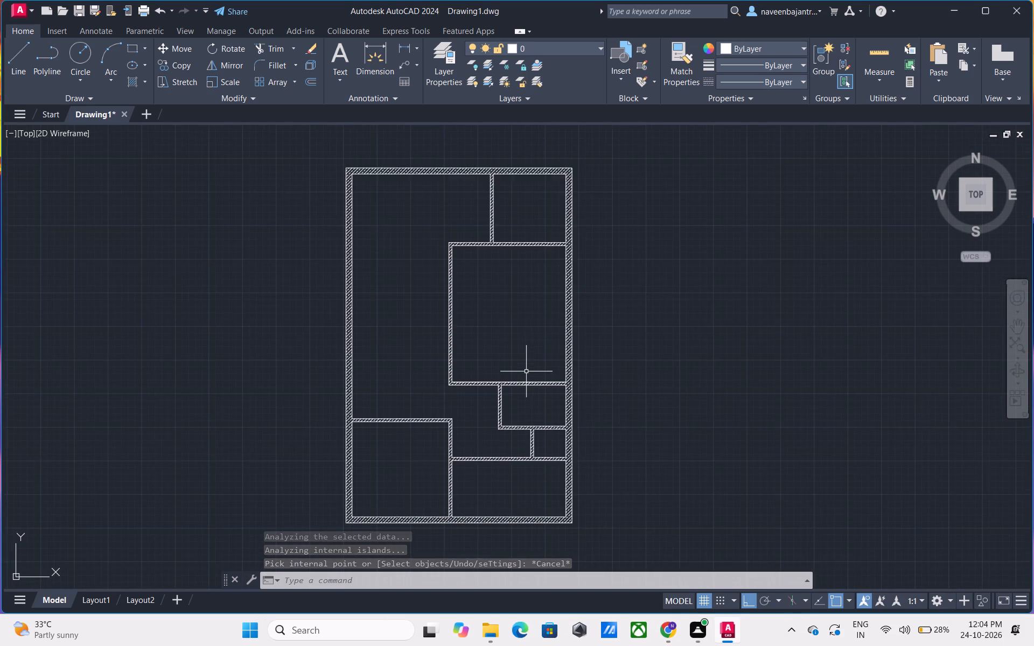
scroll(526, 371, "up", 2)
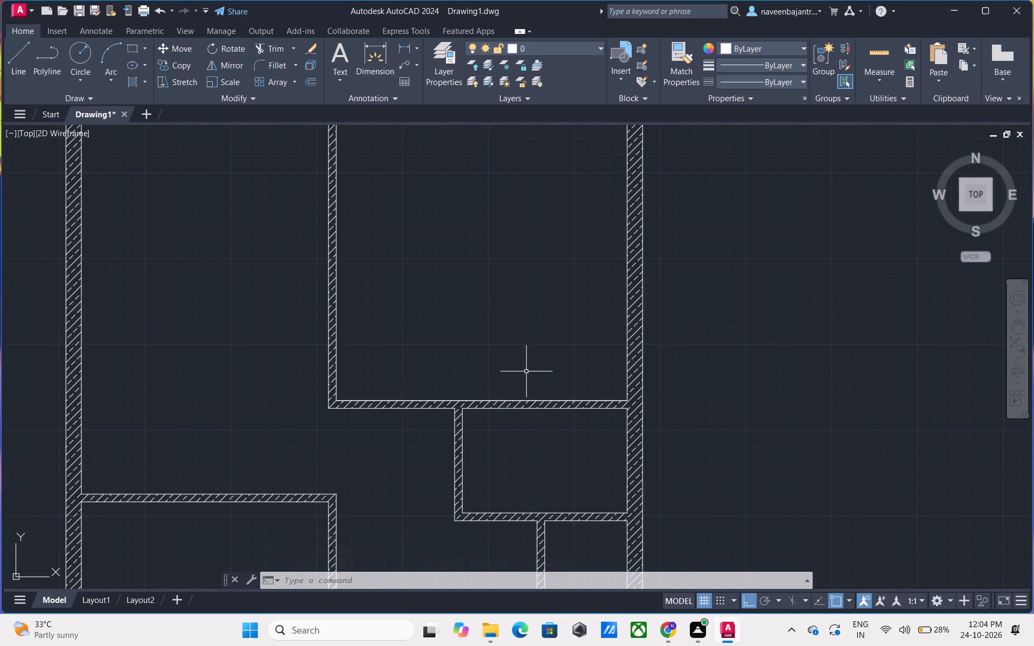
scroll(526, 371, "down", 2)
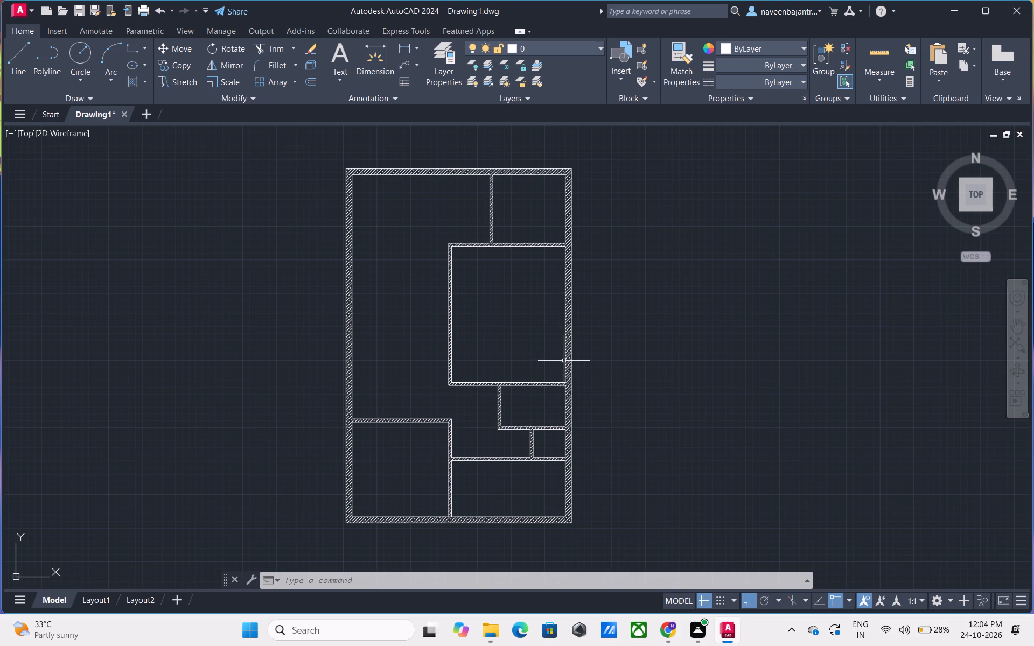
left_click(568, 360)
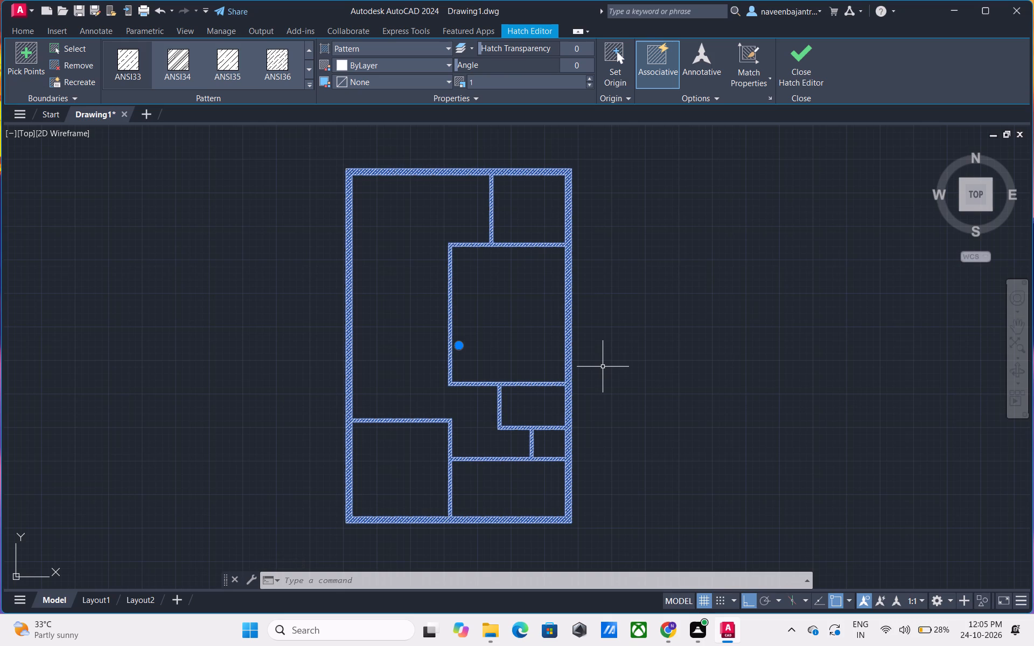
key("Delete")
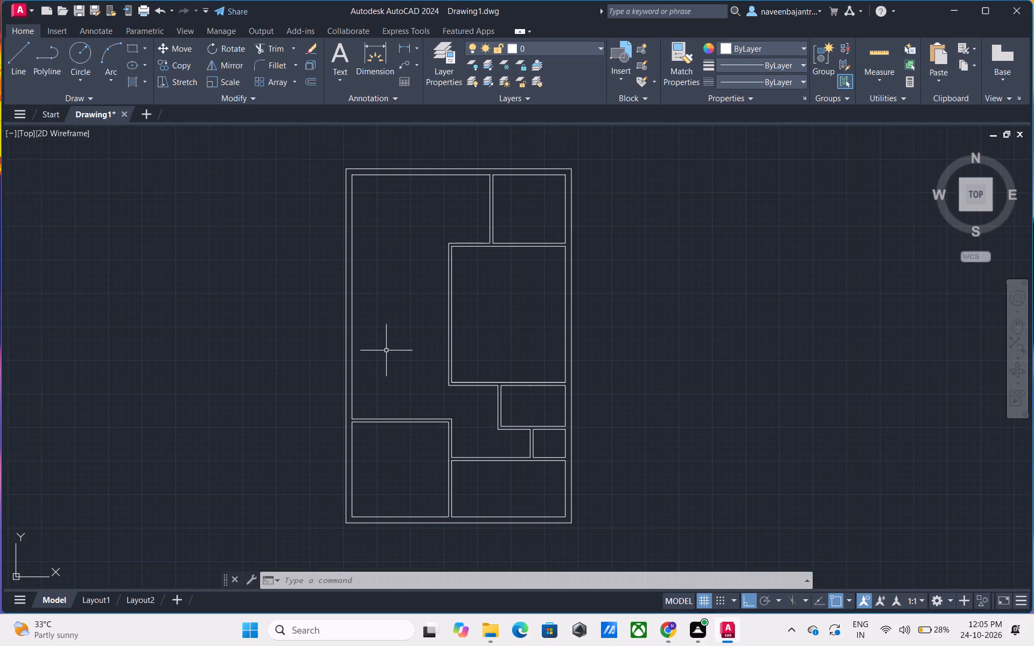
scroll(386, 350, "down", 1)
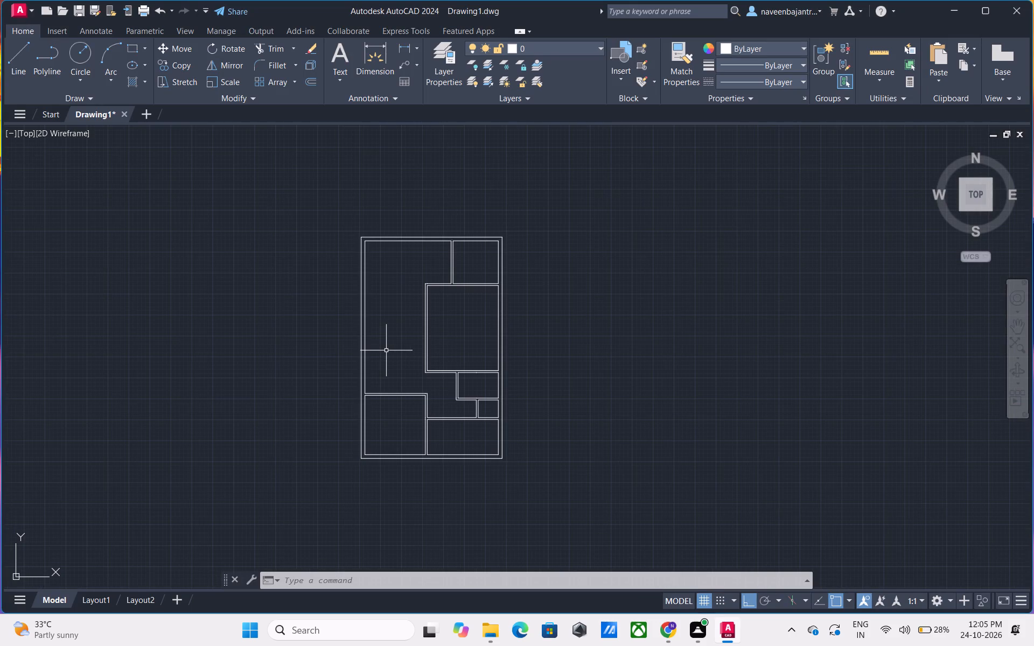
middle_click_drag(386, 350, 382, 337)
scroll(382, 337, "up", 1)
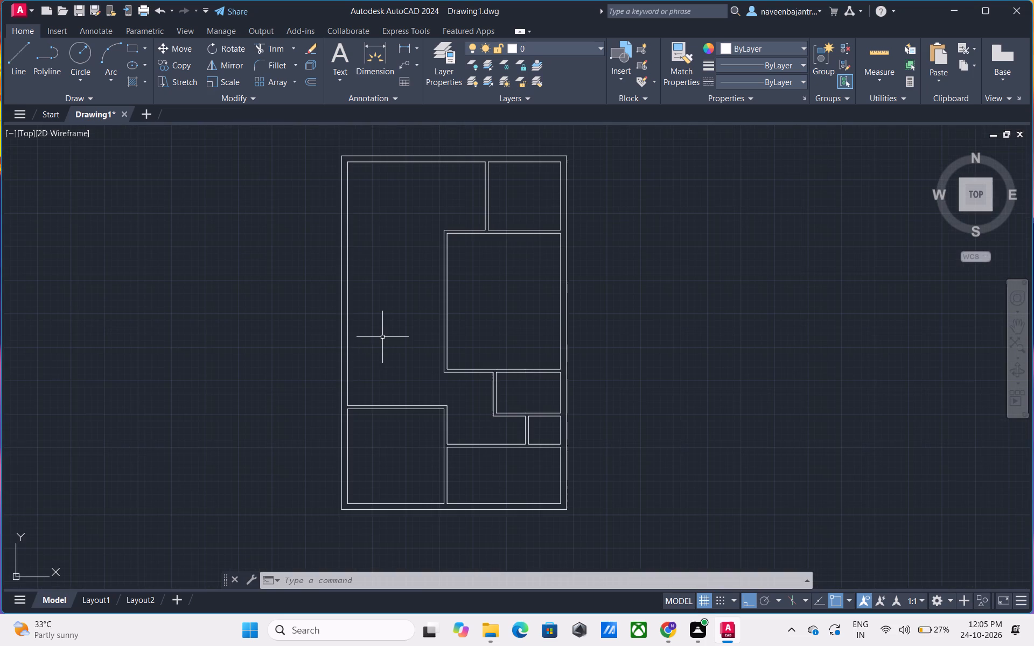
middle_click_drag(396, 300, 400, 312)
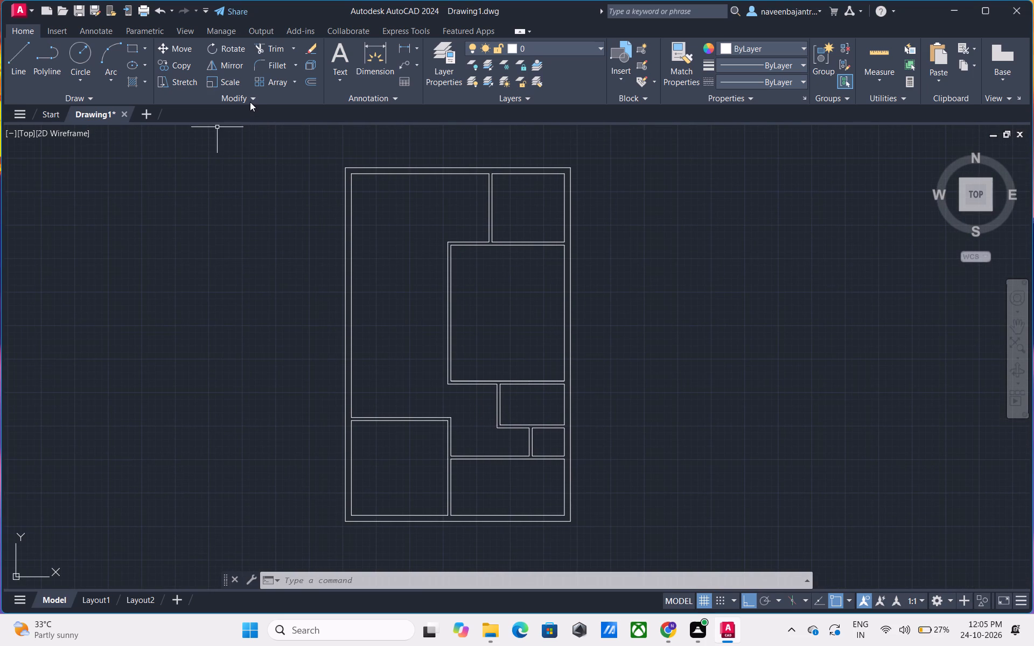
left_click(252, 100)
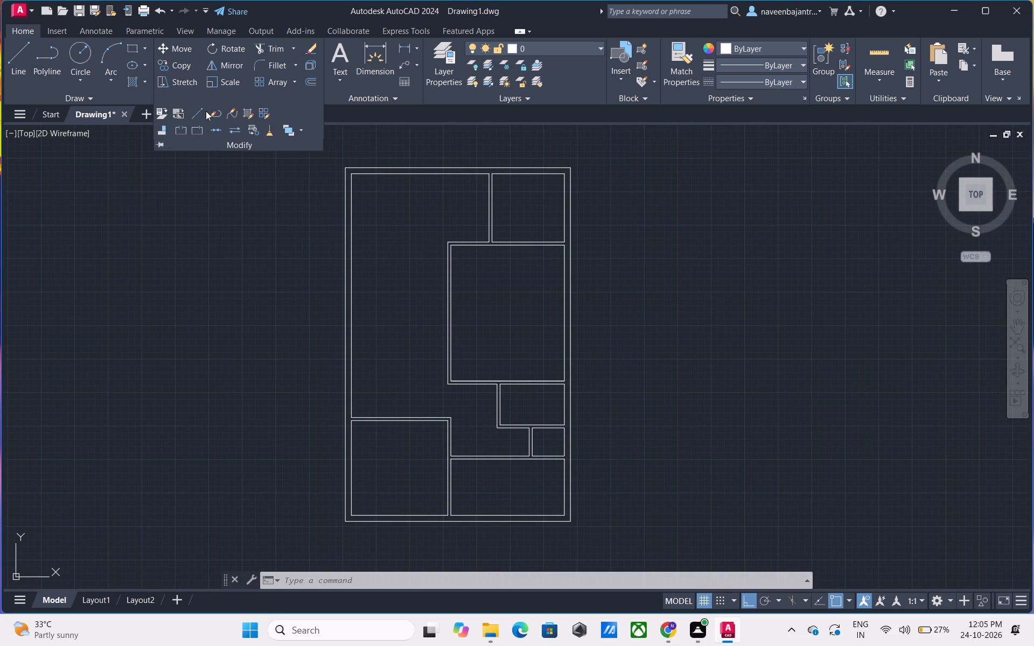
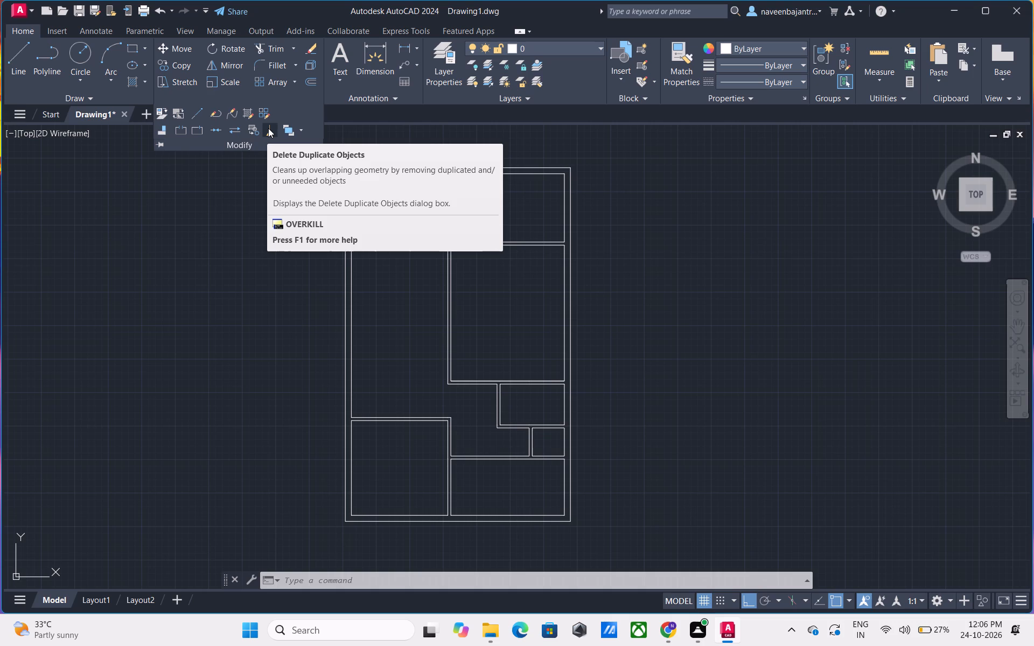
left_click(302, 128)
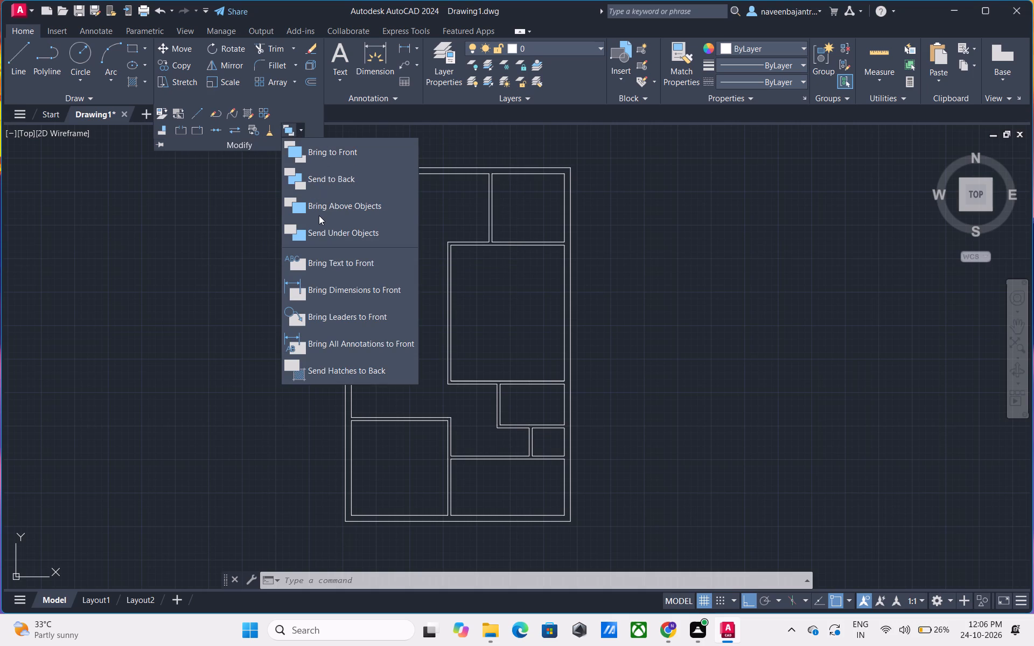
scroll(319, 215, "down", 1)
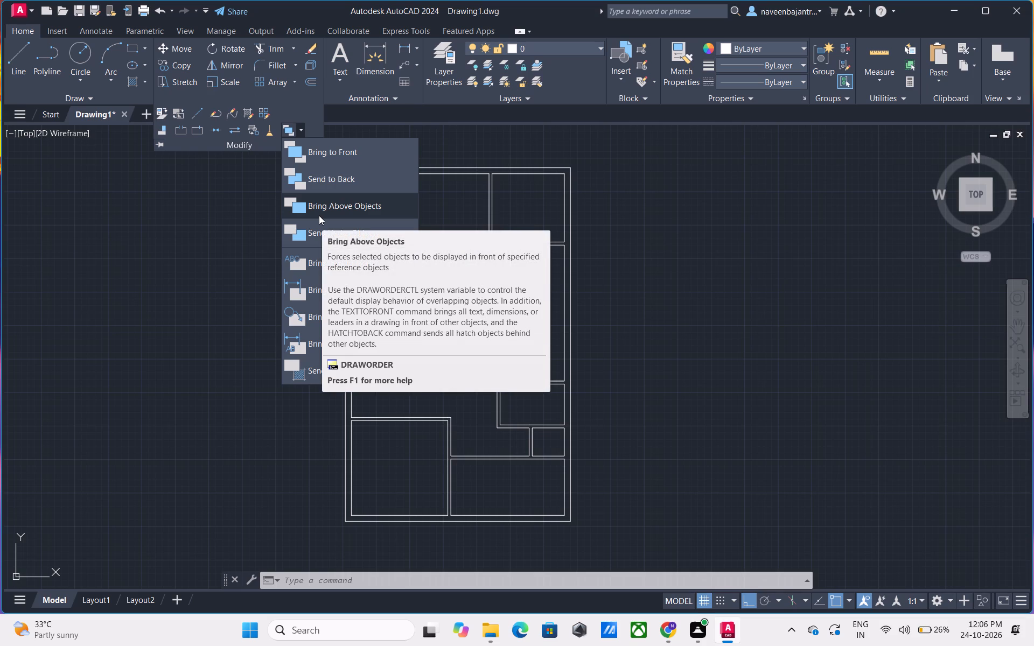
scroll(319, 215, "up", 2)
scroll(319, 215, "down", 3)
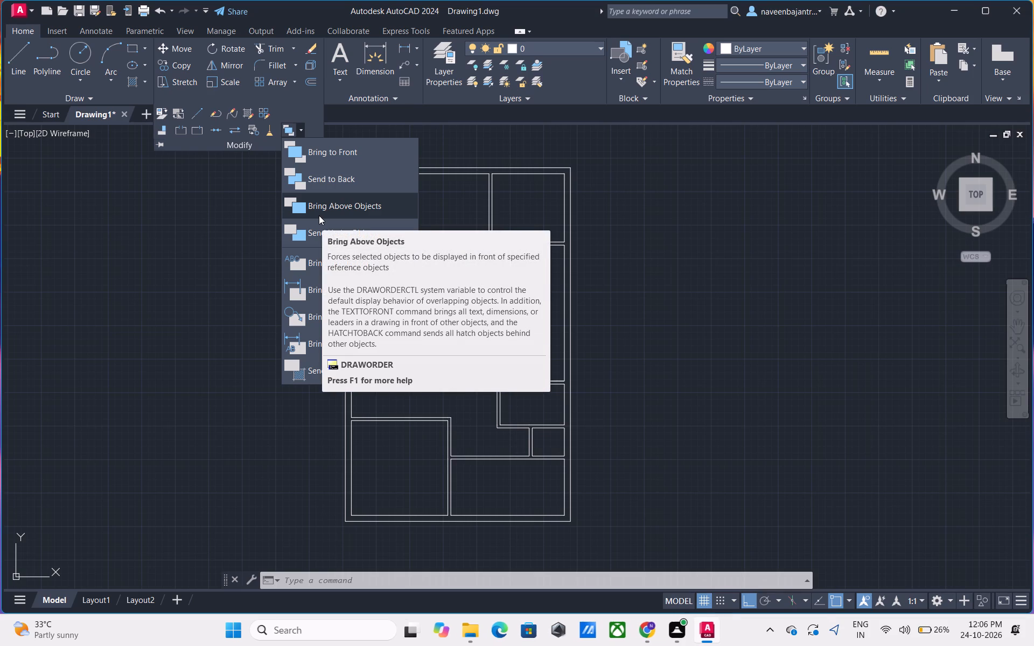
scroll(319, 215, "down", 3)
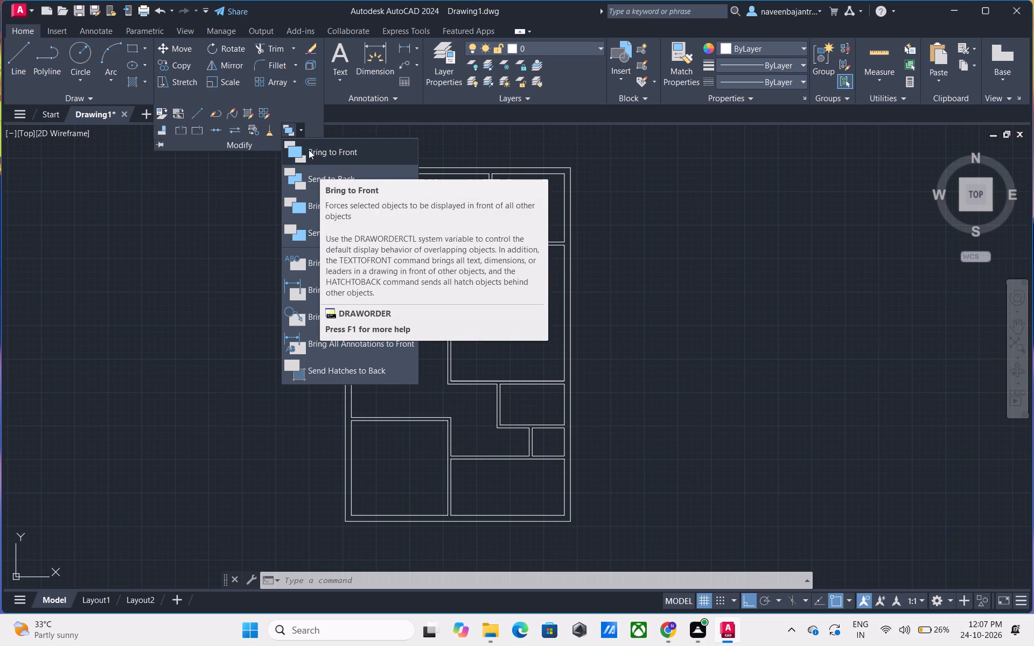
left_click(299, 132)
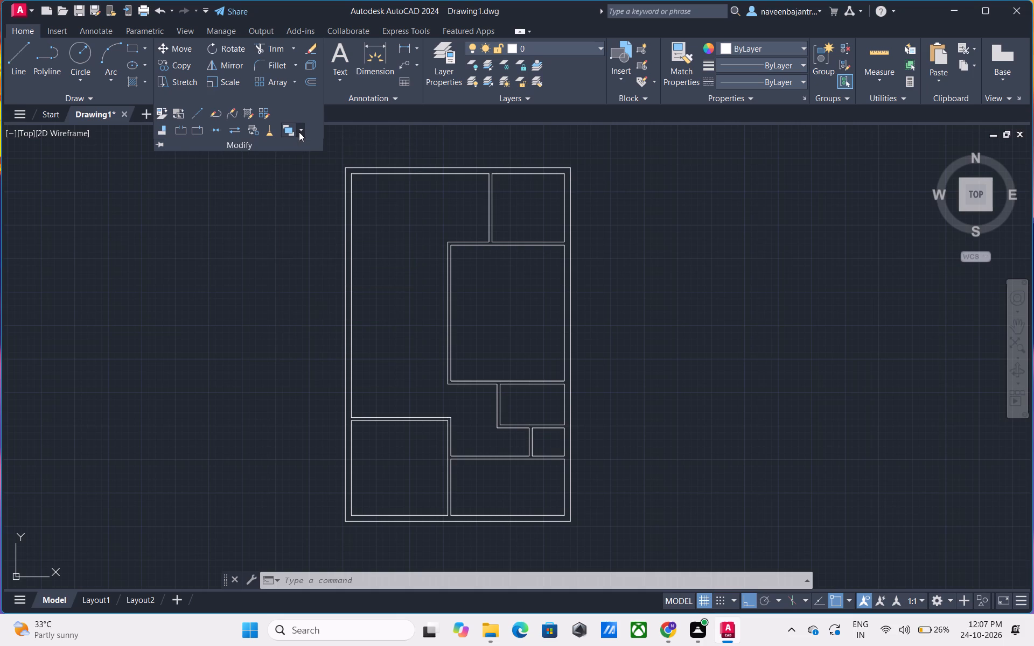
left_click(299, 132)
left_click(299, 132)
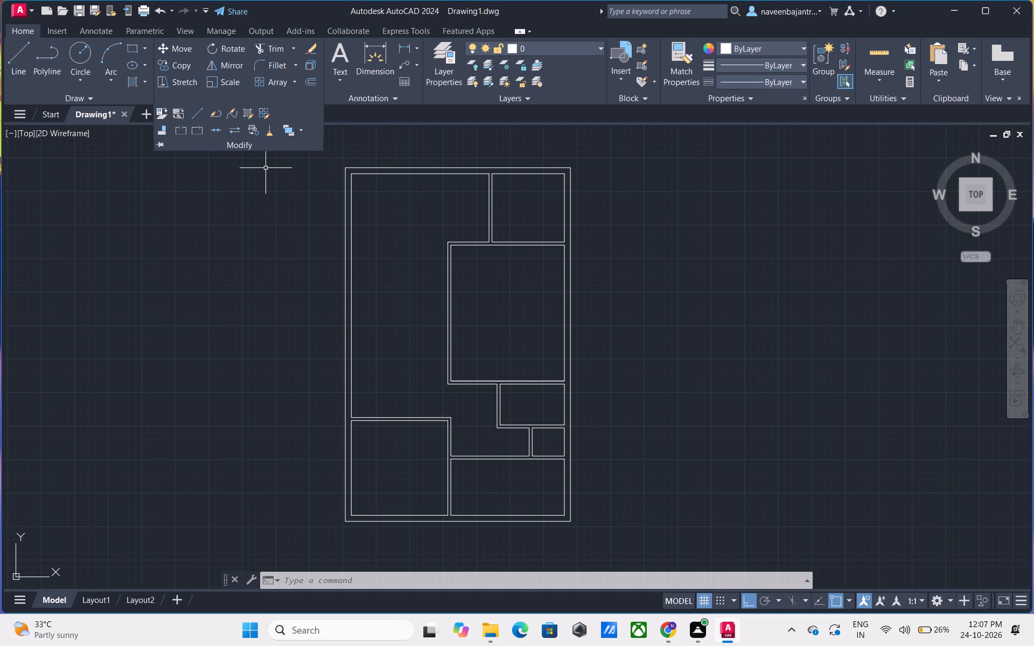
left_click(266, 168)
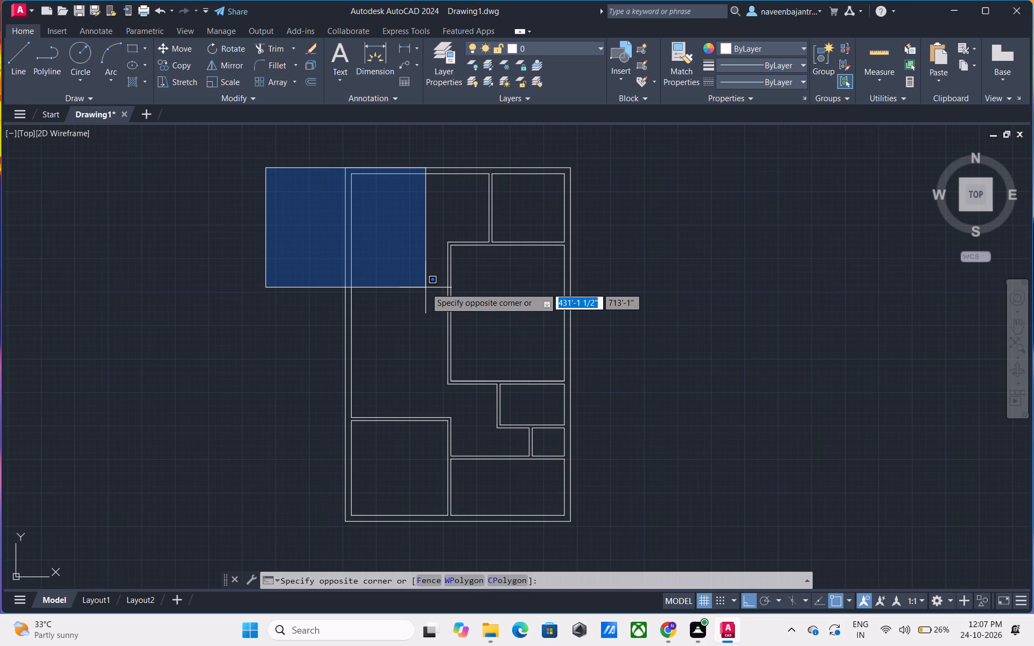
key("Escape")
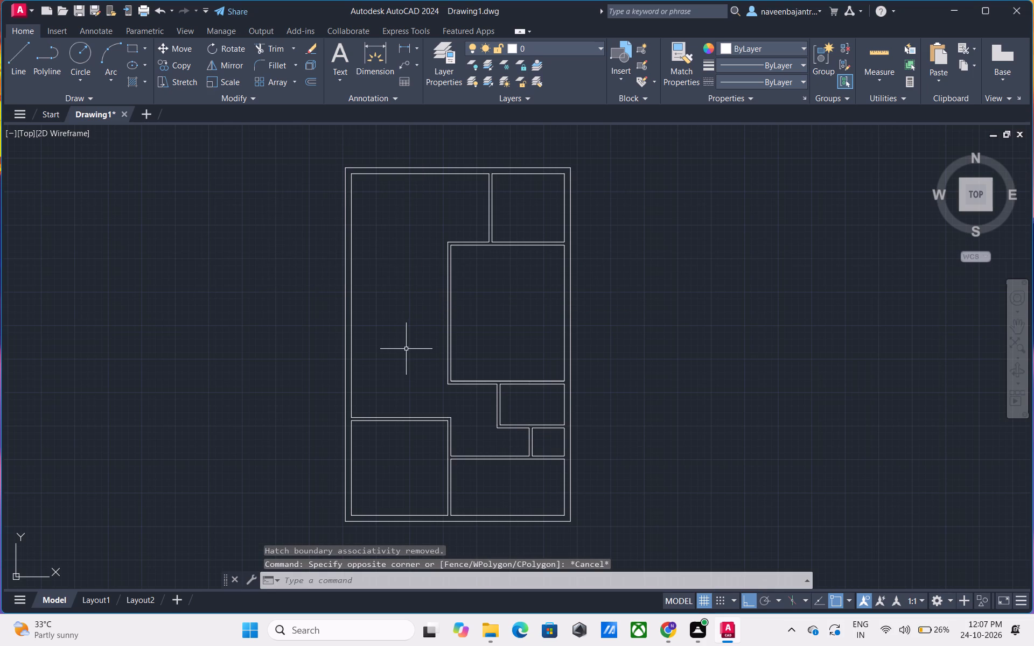
Offset the upper line of the lower-left room's top partition 11'1" upward into the large left room.
middle_click_drag(406, 349, 336, 388)
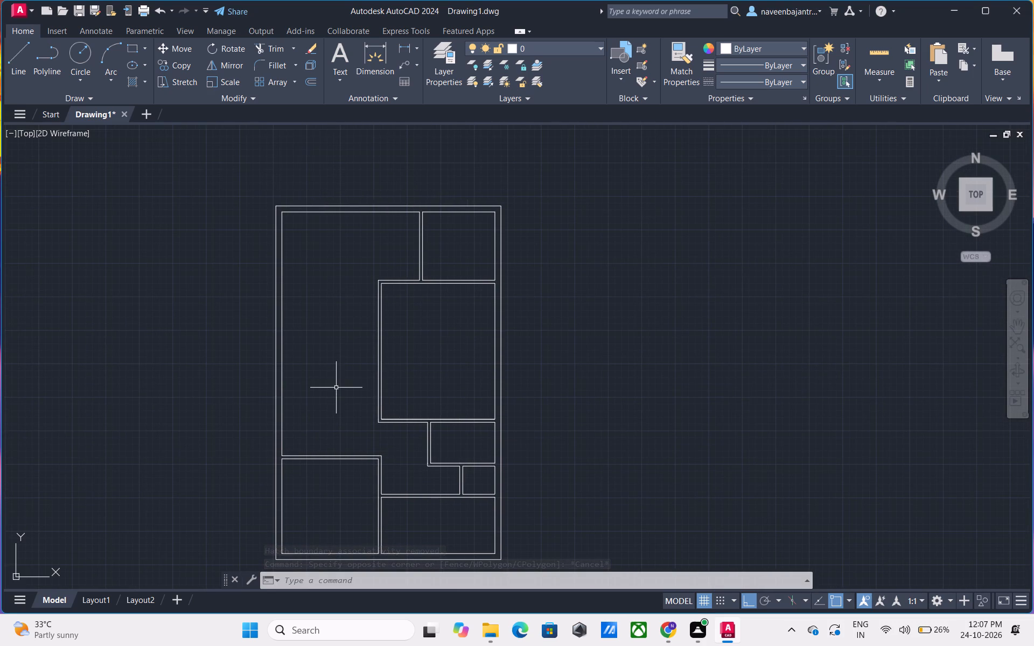
key("Escape")
key("o")
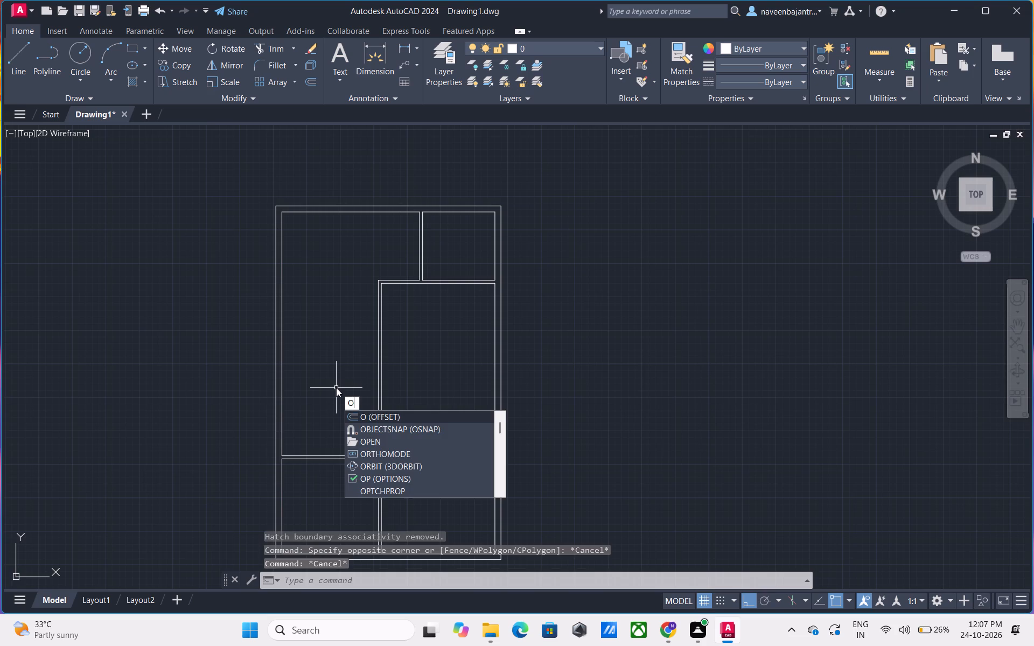
key("space")
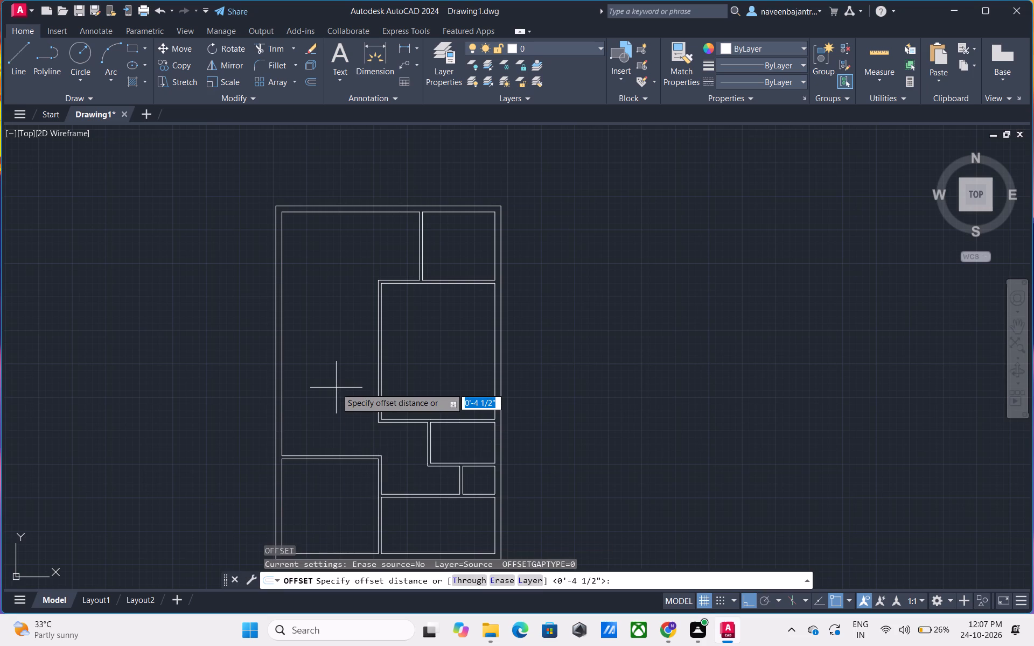
type("11")
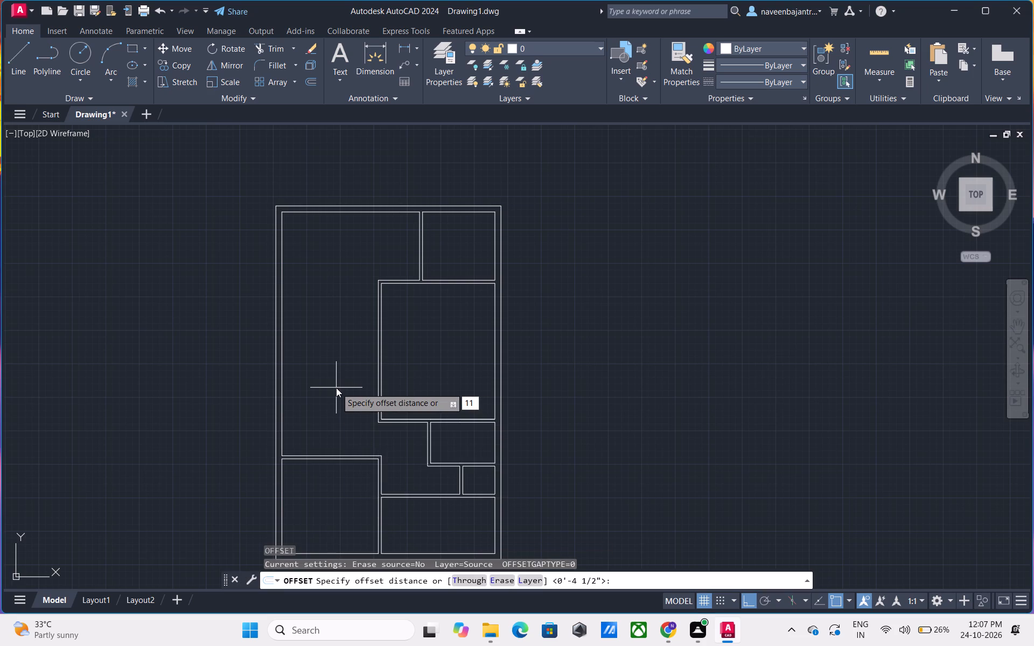
type("'1")
key("shift+quotedbl")
key("Return")
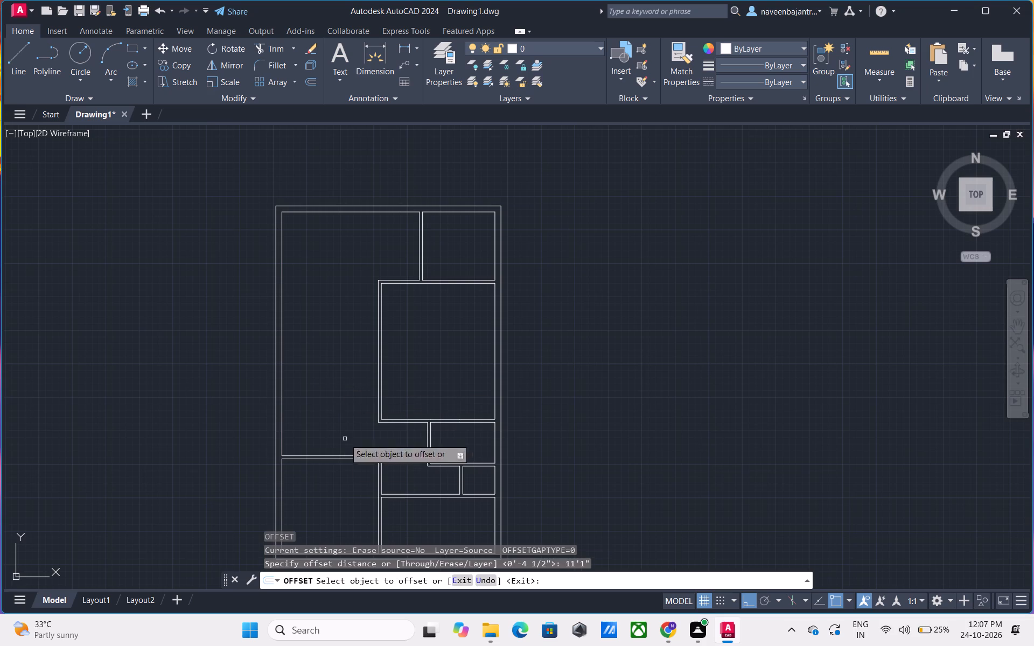
left_click(336, 454)
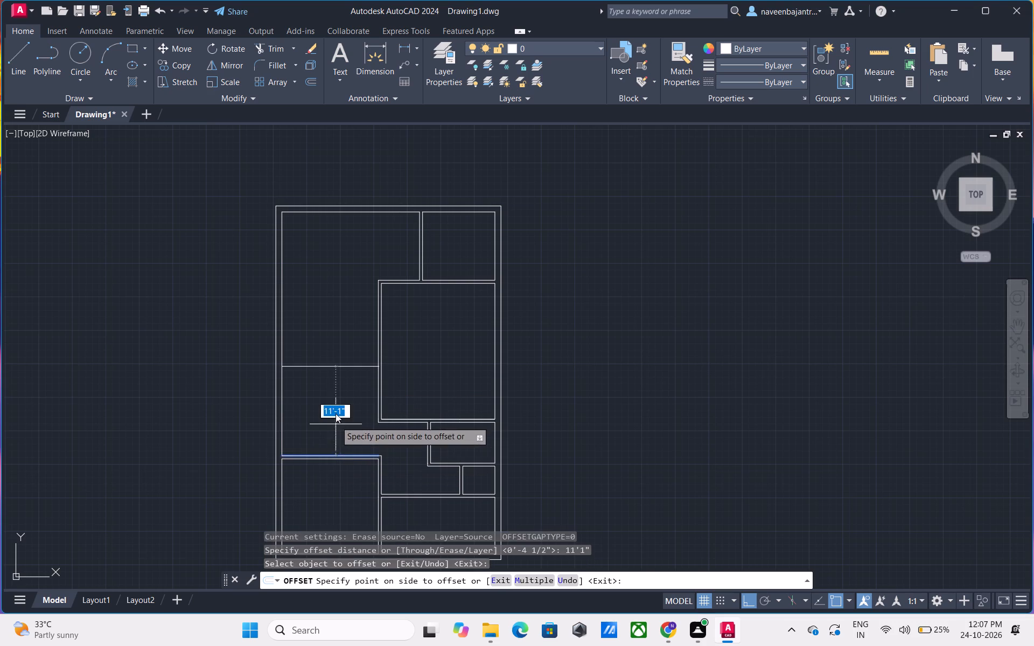
left_click(336, 412)
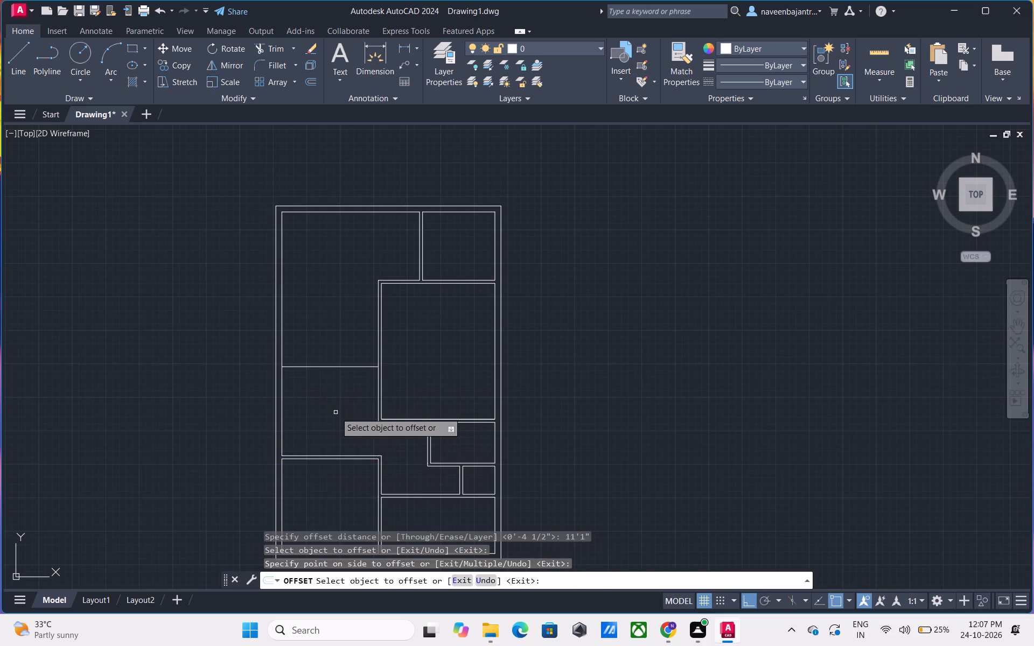
key("Escape")
Offset the new horizontal line in the large left room 4.5" upward to form a partition.
key("o")
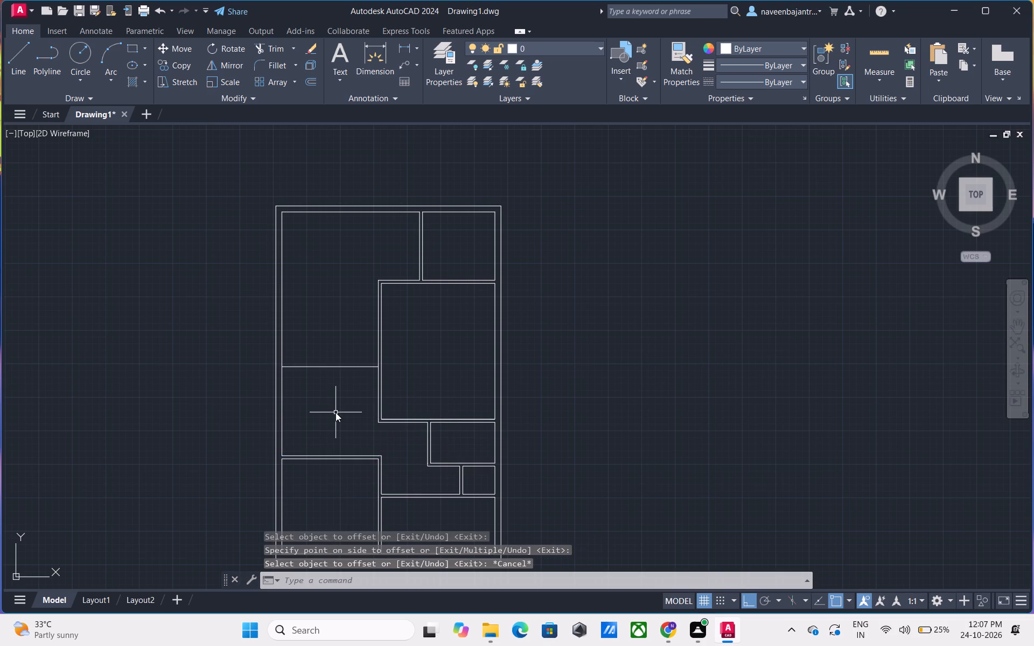
key("space")
type("4.5")
key("shift+quotedbl")
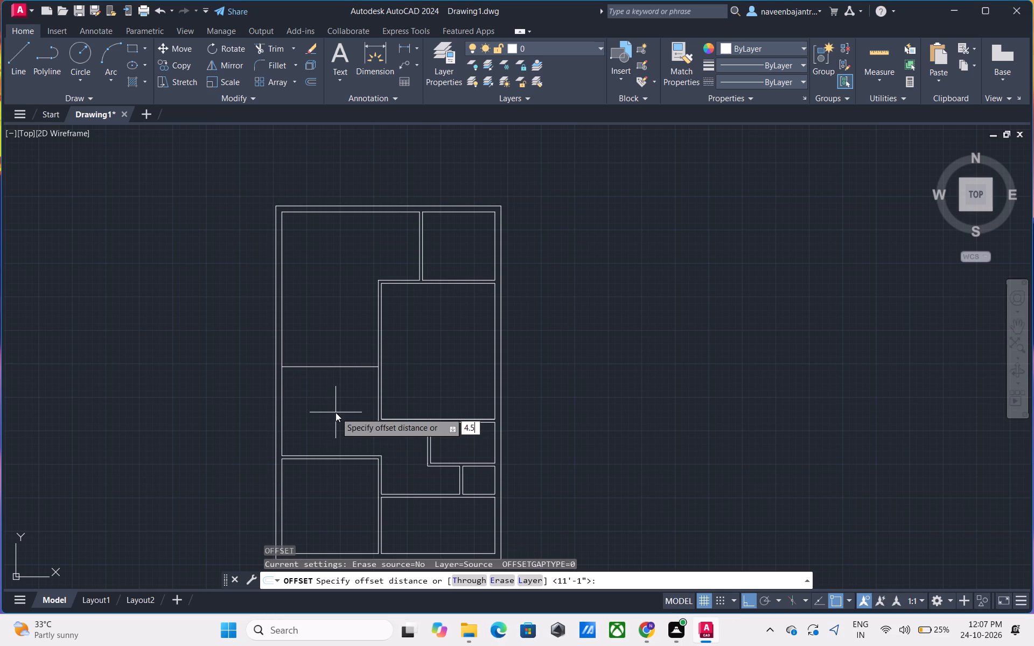
key("Return")
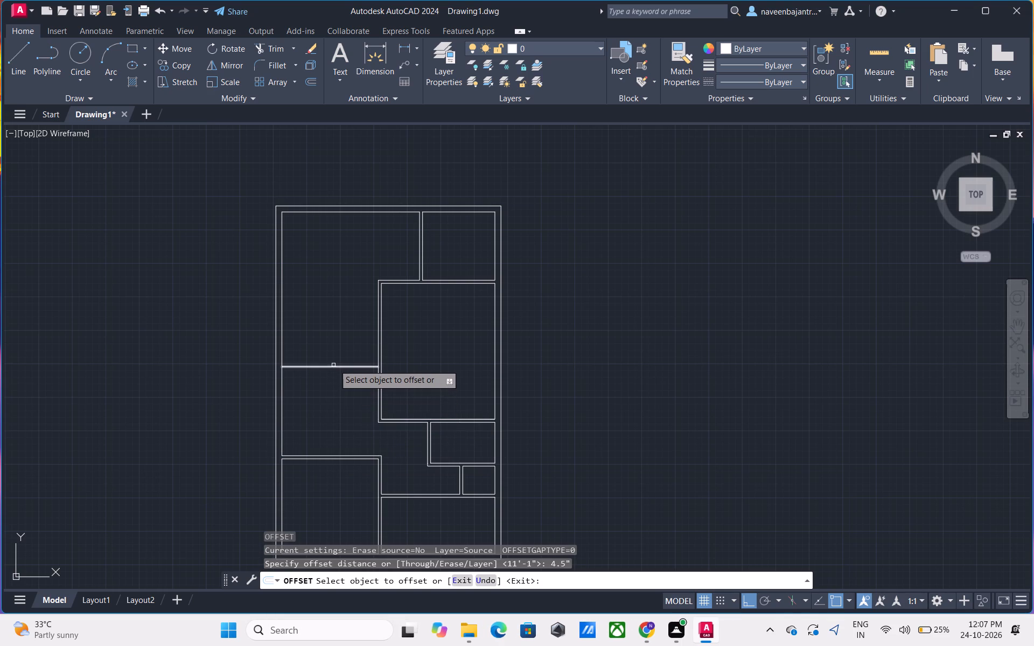
left_click(334, 364)
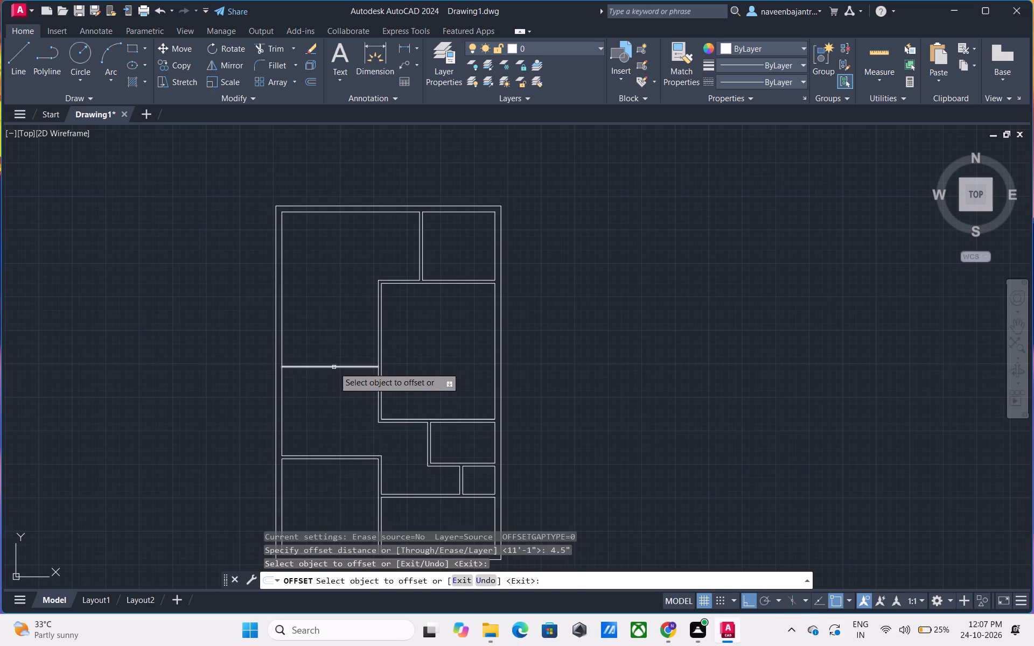
left_click(334, 367)
left_click(334, 352)
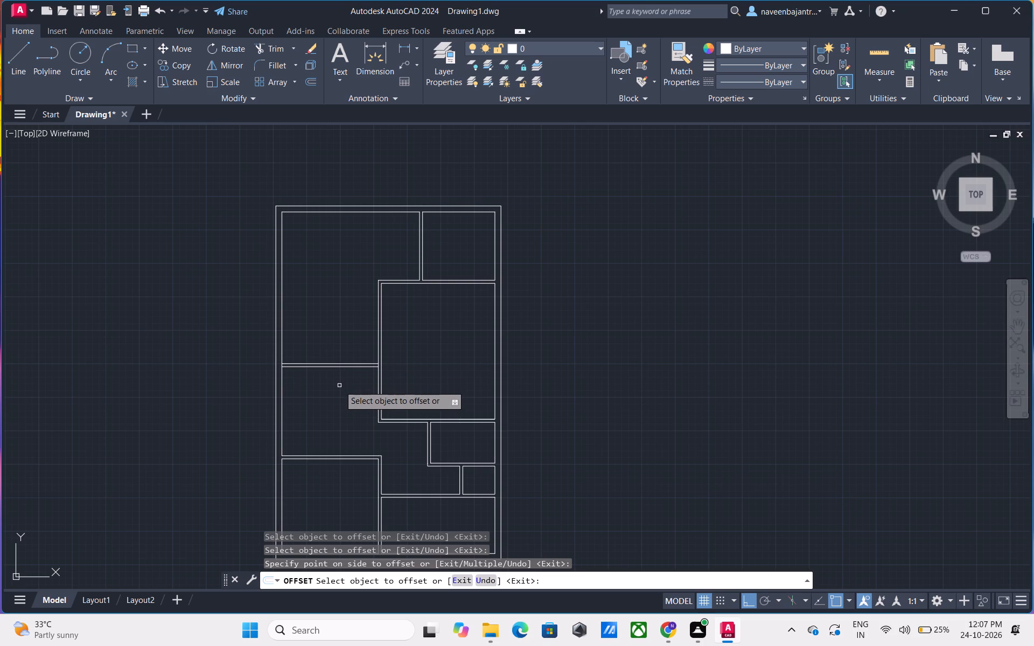
key("Escape")
key("Escape")
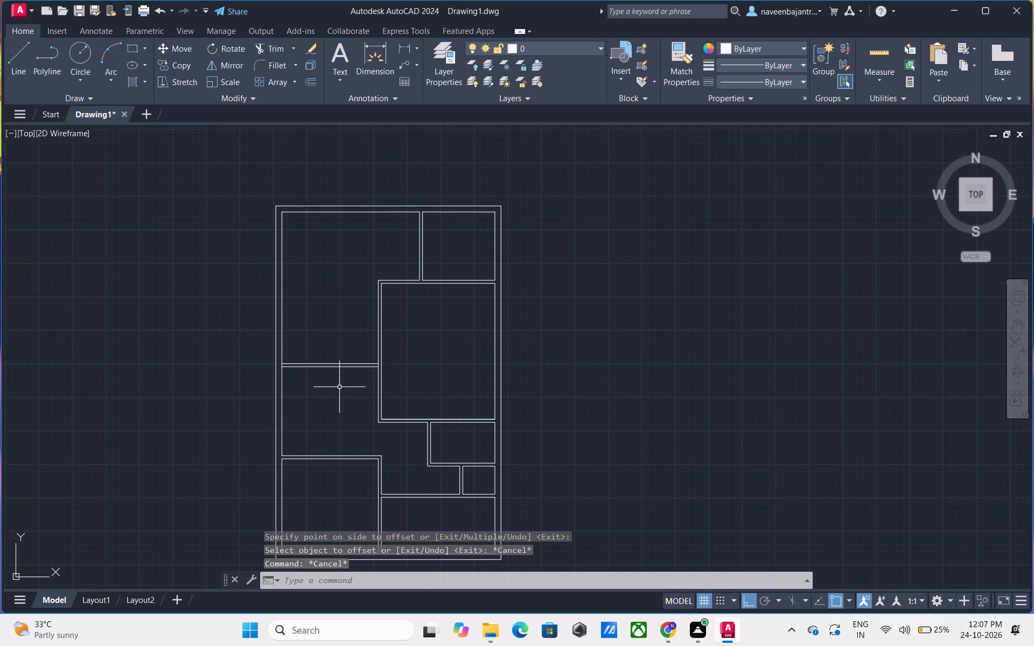
Trim the wall line segments between the new partition's two lines at both of its ends.
scroll(343, 403, "up", 2)
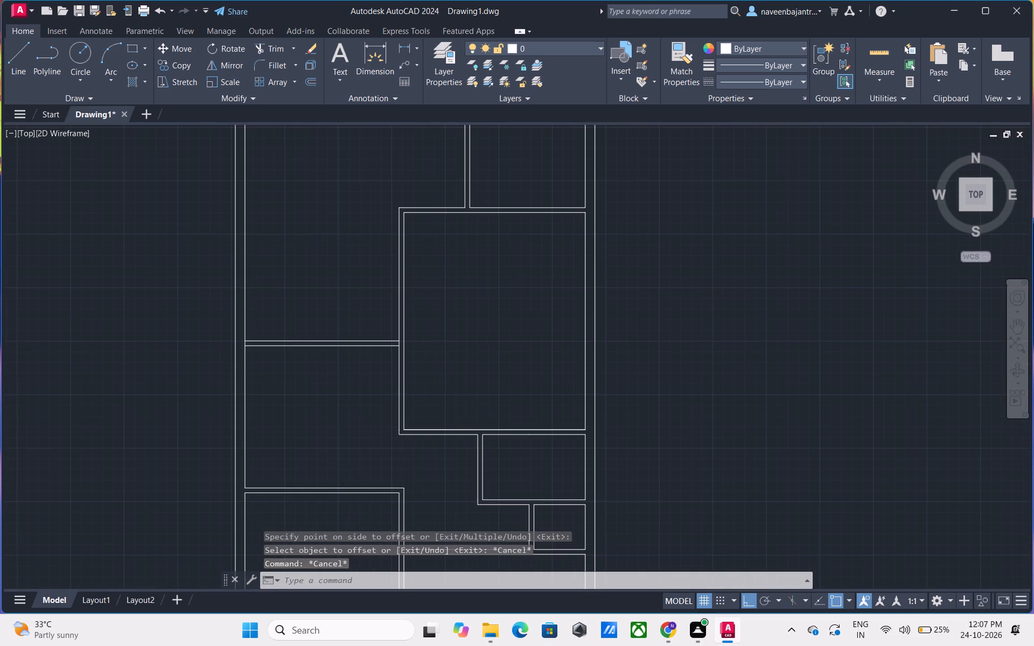
key("Escape")
type("tr")
key("space")
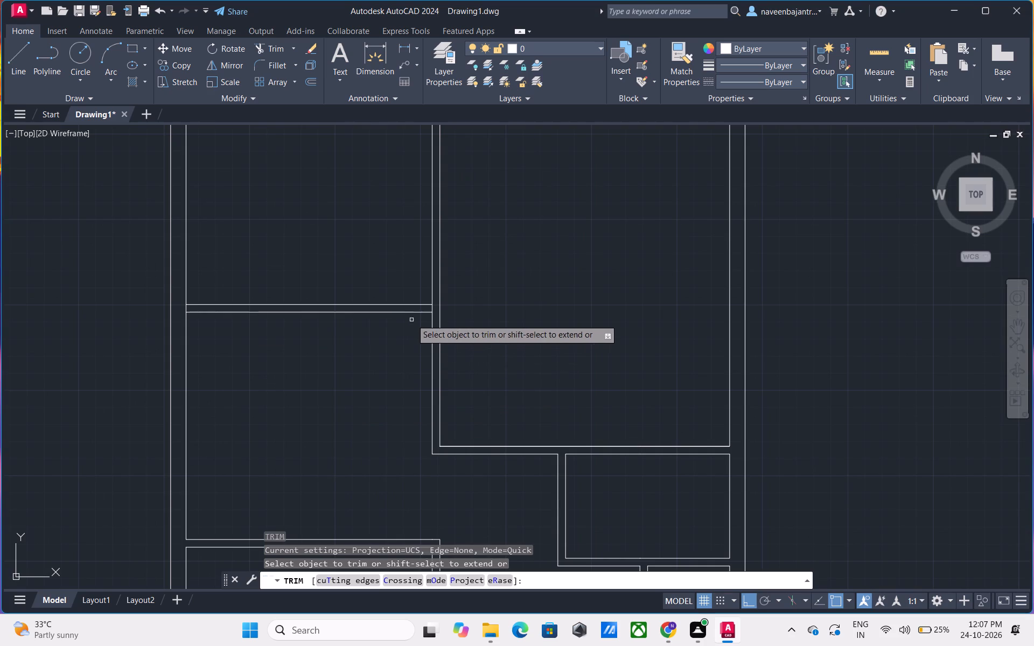
left_click(432, 309)
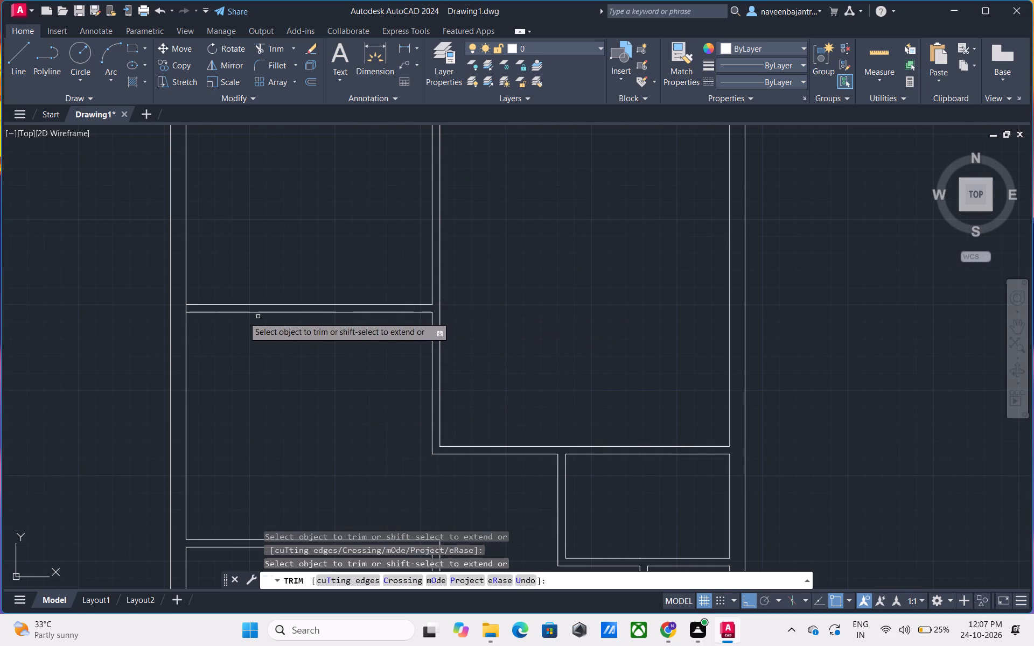
left_click(186, 308)
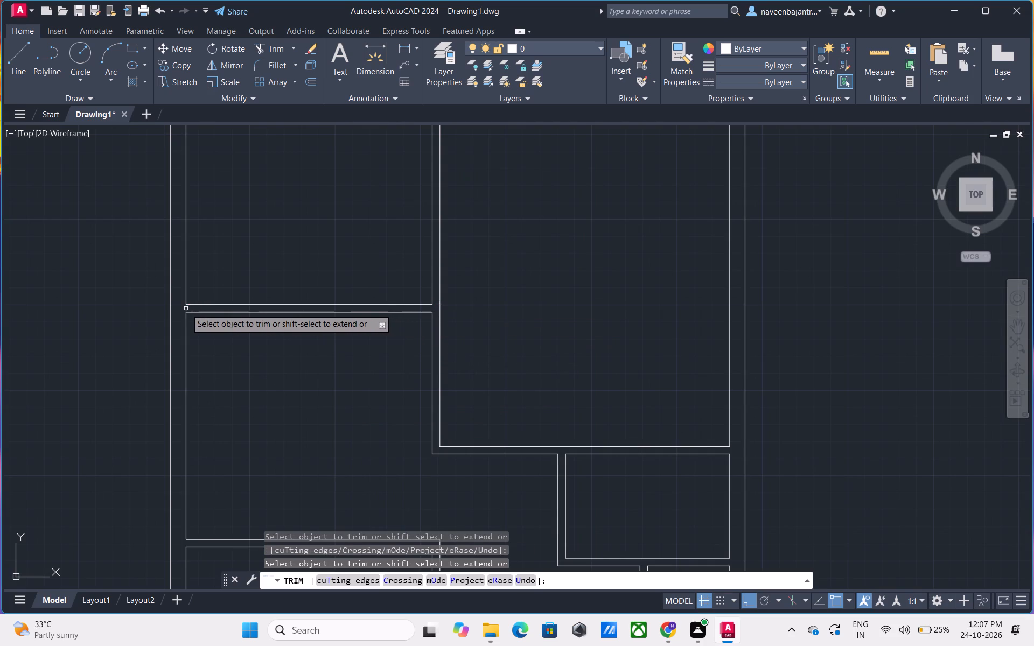
key("Escape")
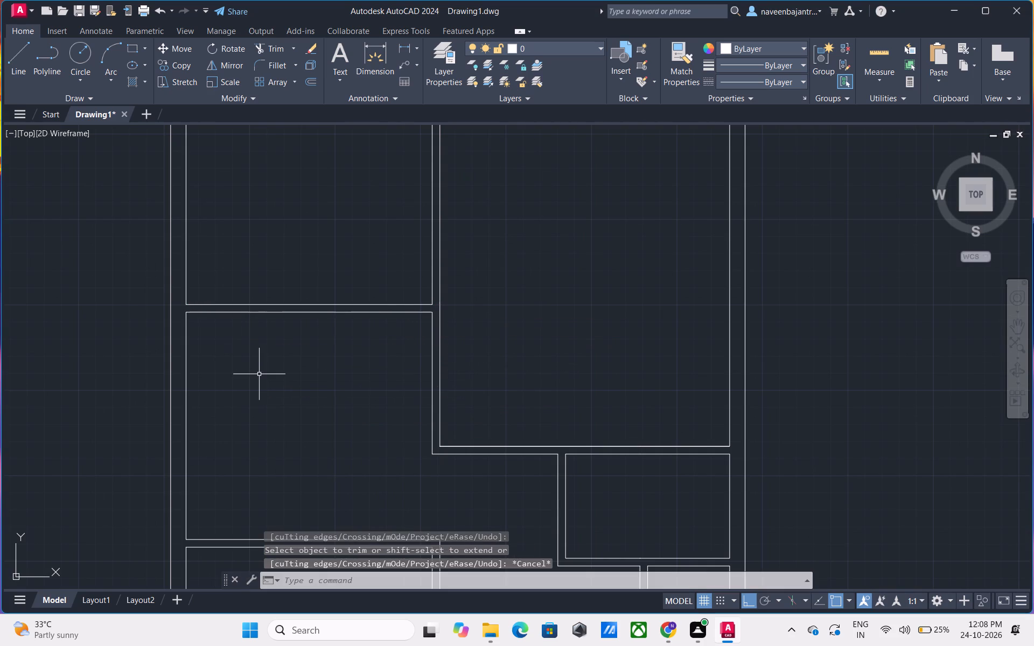
Offset the upper line of the new left-side partition 12' upward into the upper-left room.
scroll(259, 374, "down", 1)
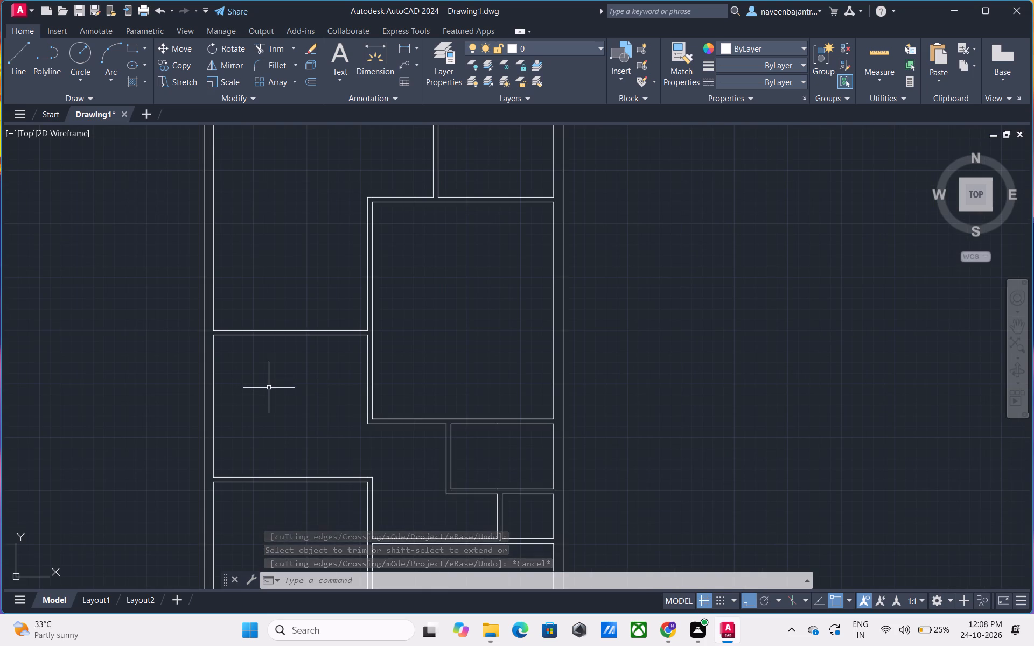
middle_click_drag(269, 388, 276, 410)
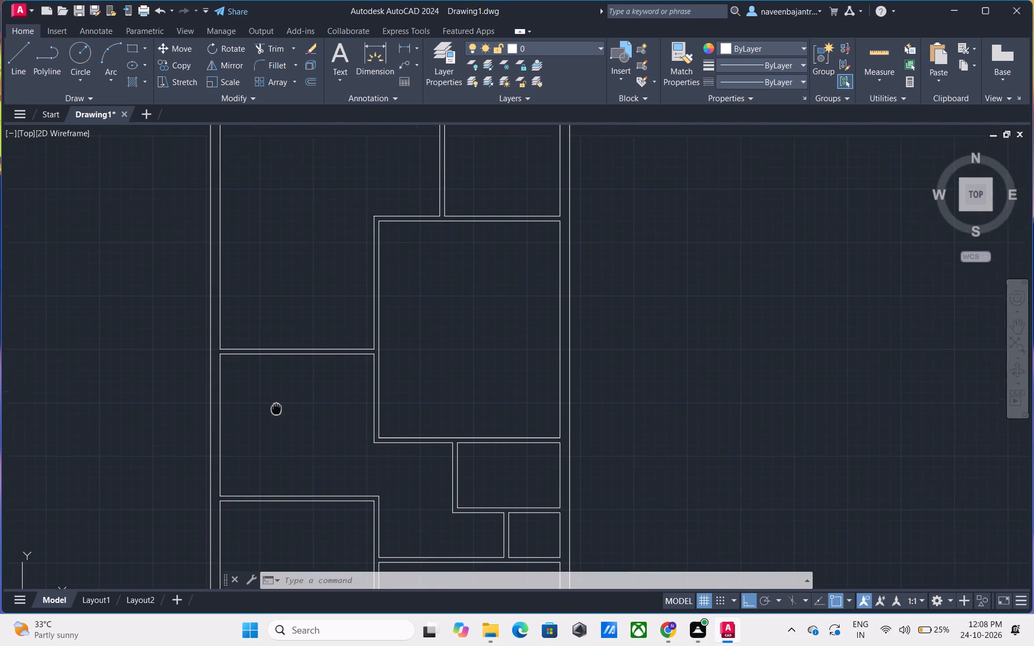
middle_click_drag(276, 410, 295, 475)
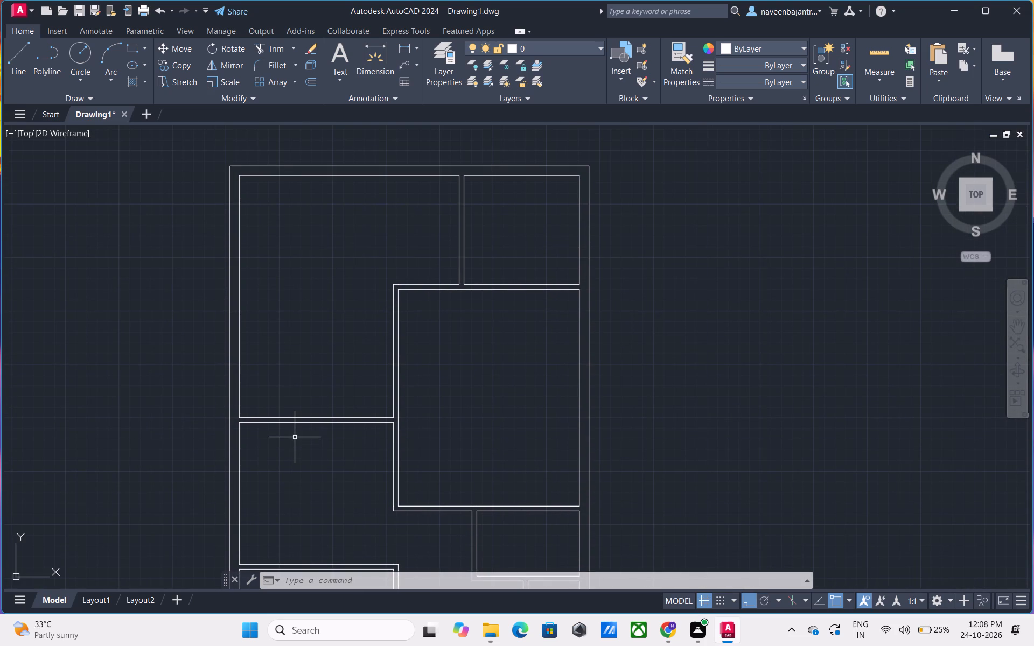
key("Escape")
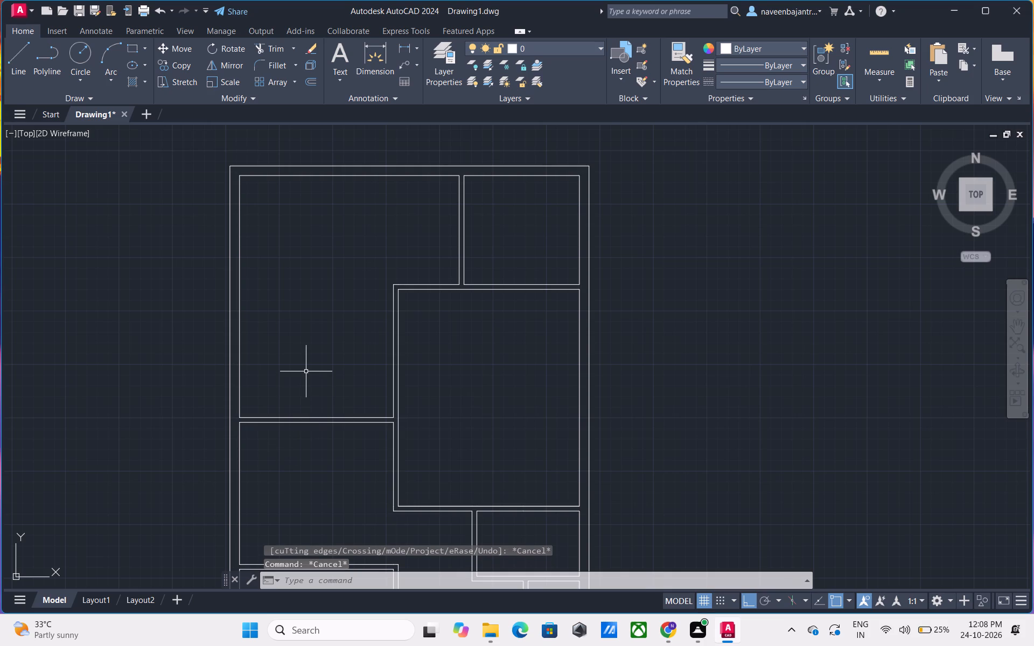
key("o")
key("space")
type("12")
key("apostrophe")
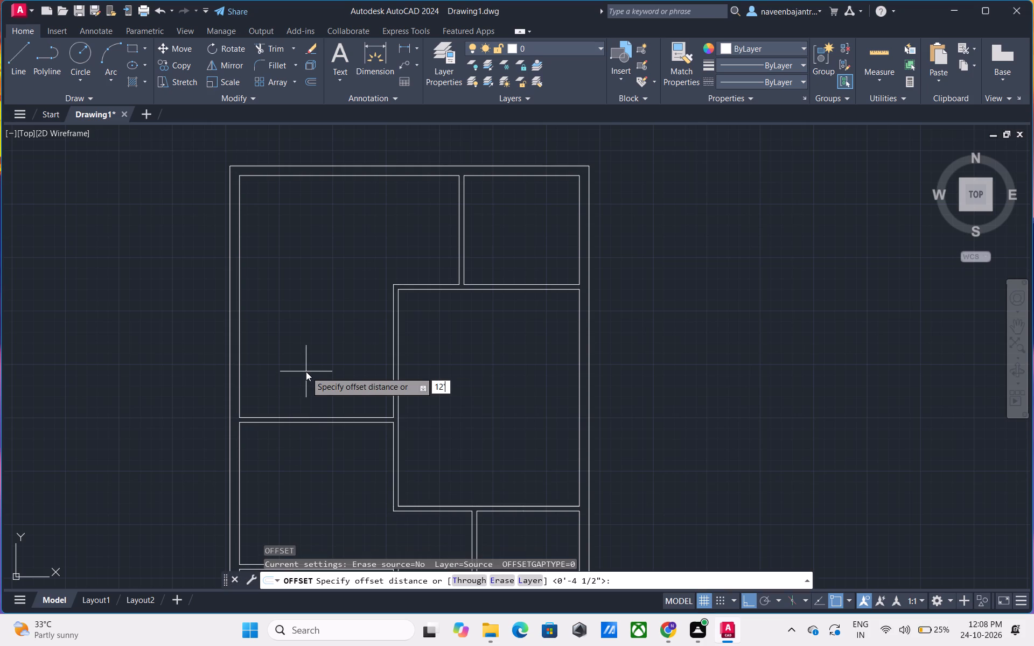
key("Return")
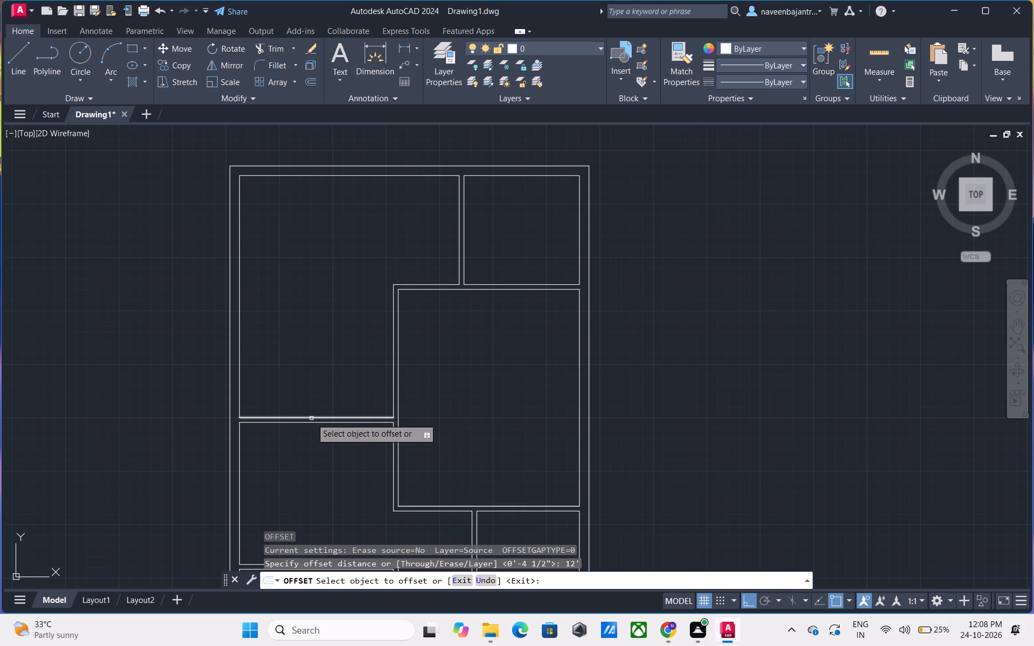
left_click(311, 418)
left_click(306, 374)
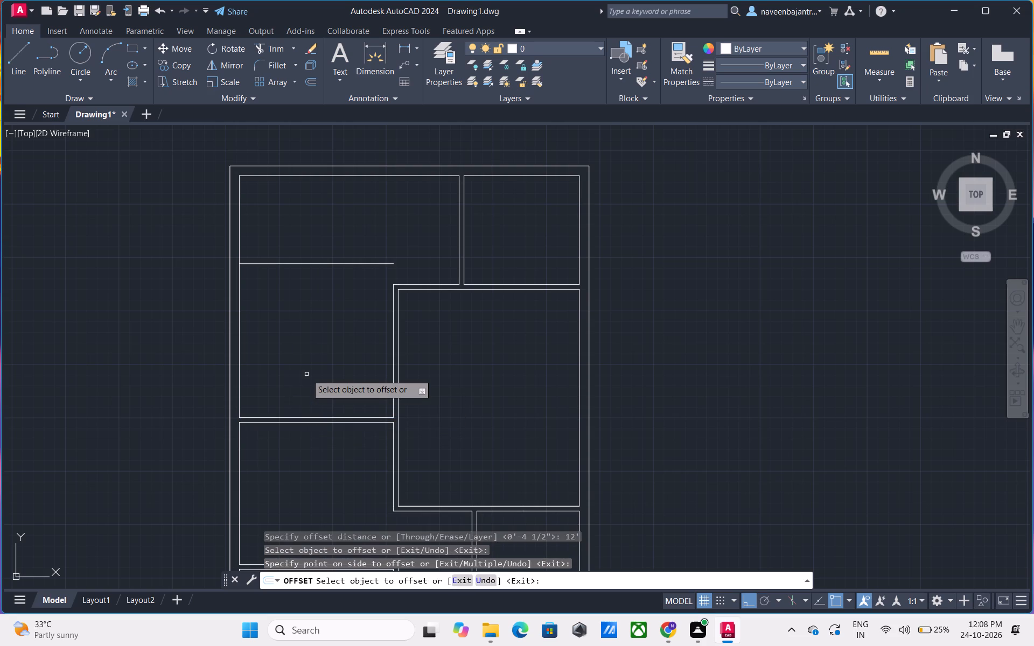
Offset the new horizontal line in the upper-left room 4.5" upward to form a partition.
key("Escape")
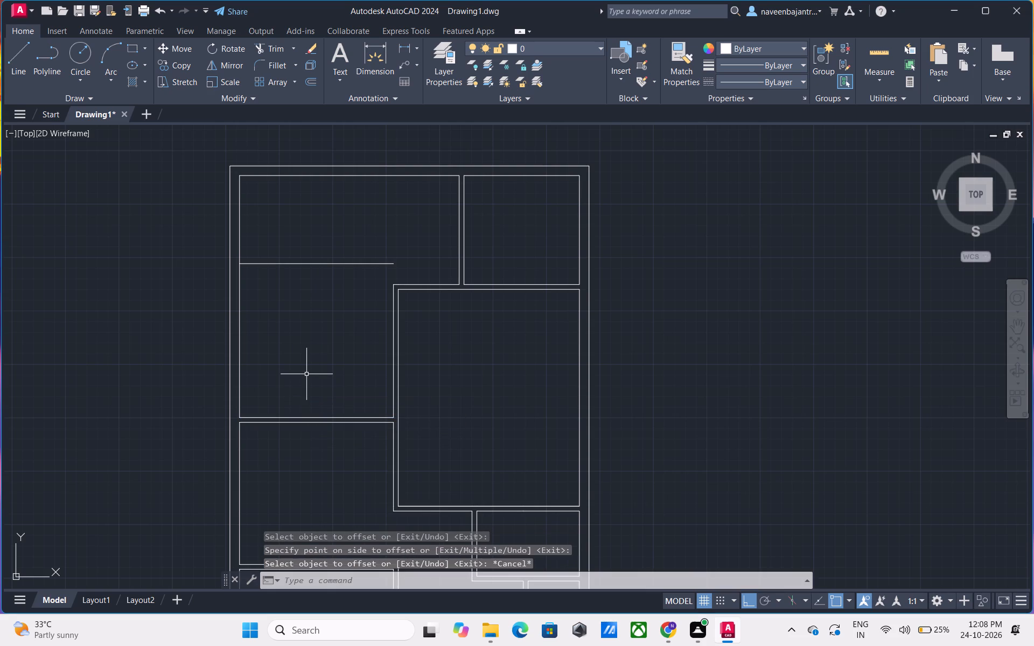
type("o")
key("space")
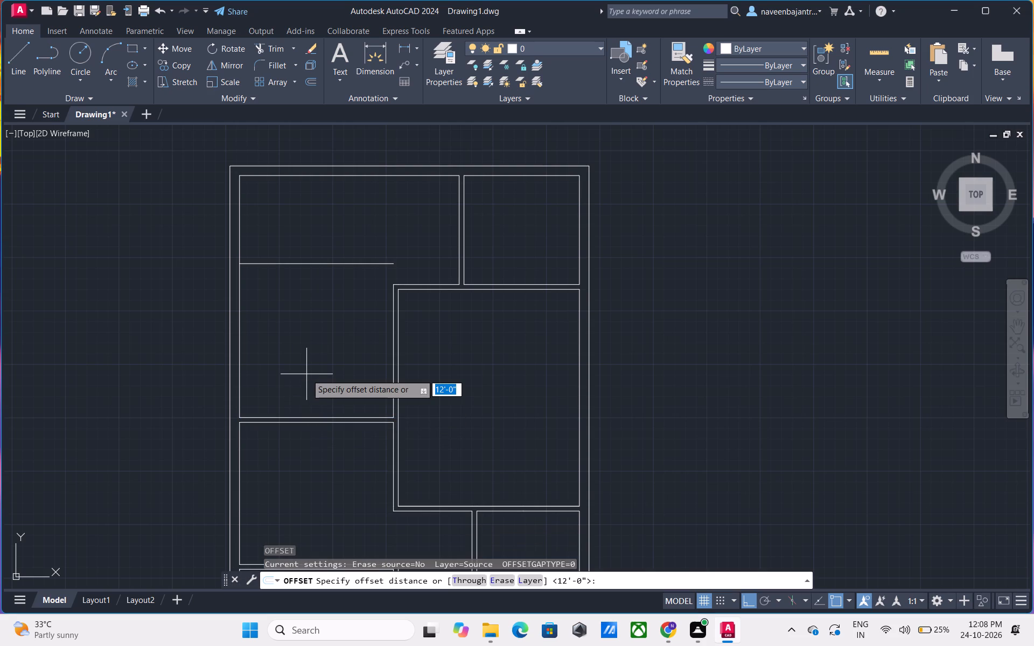
type("4.5")
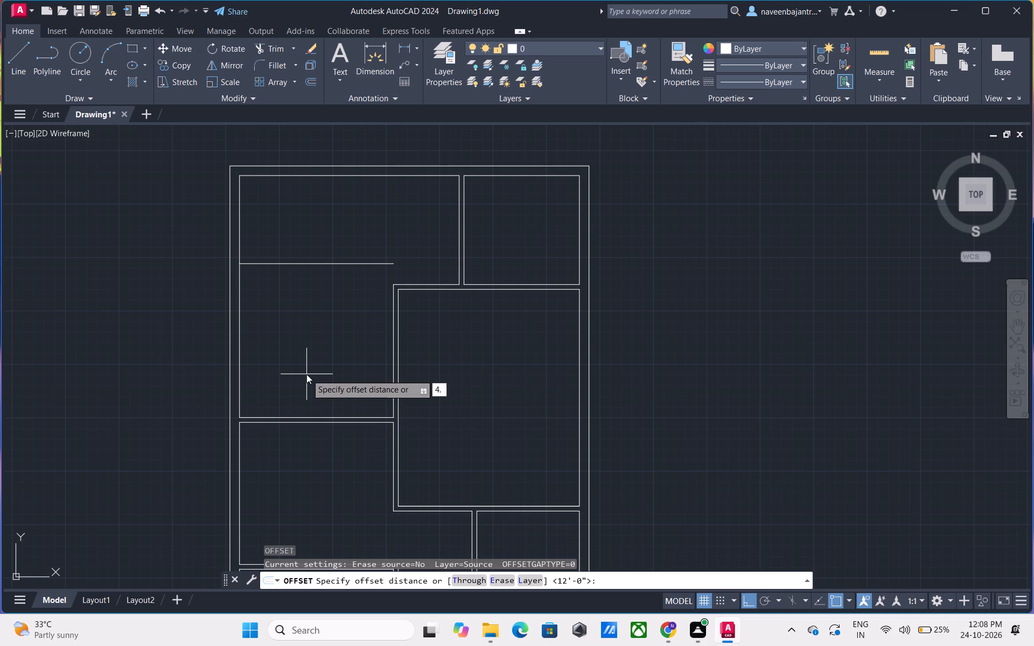
key("shift+quotedbl")
key("Return")
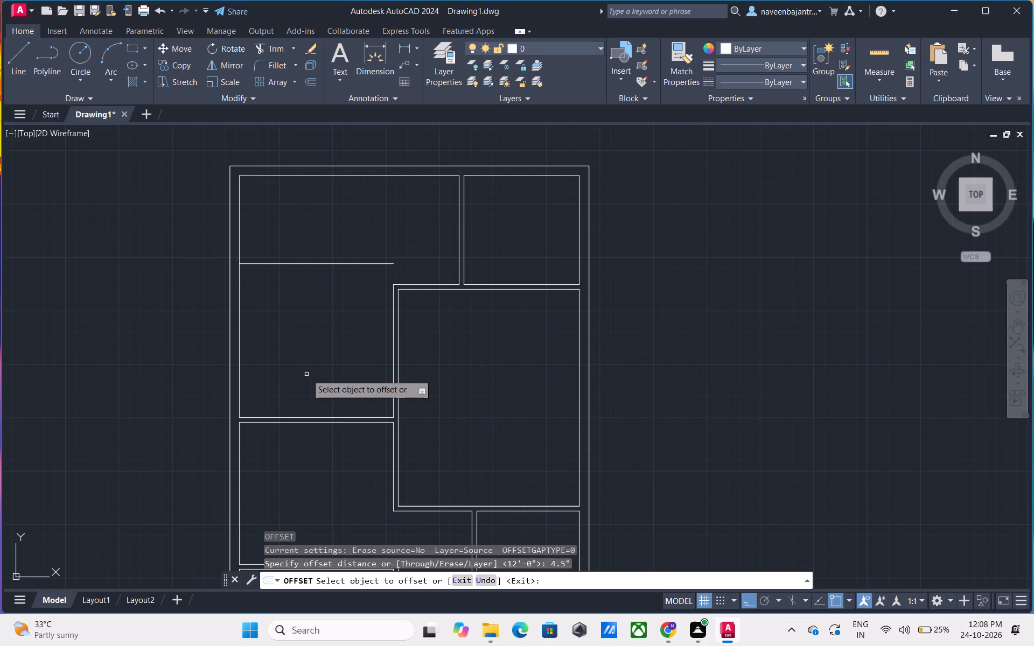
left_click(325, 262)
left_click(325, 242)
scroll(357, 317, "up", 1)
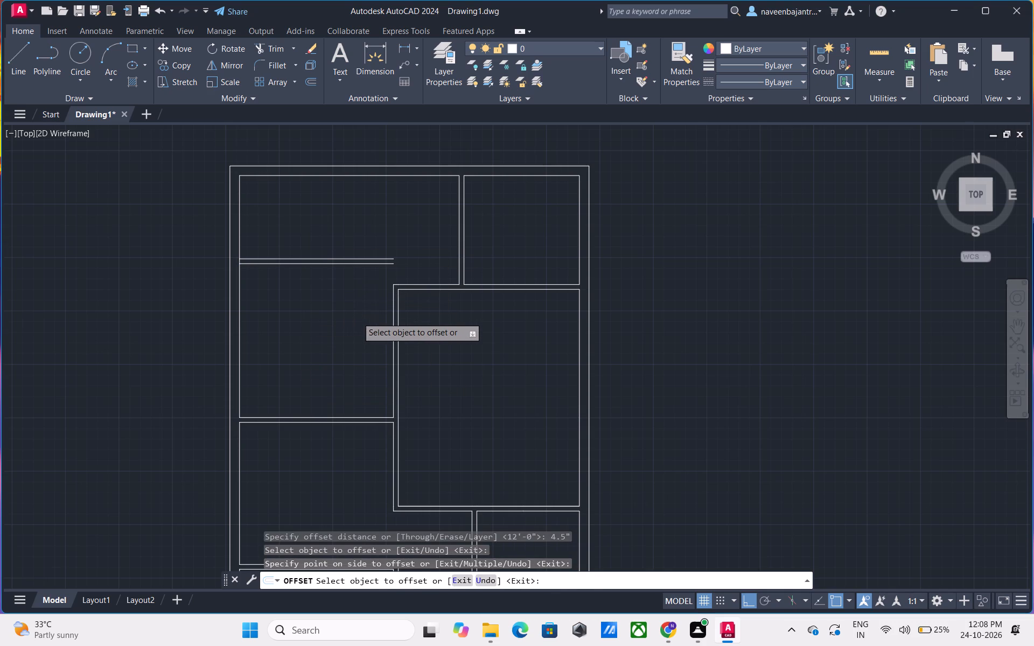
scroll(357, 317, "up", 1)
key("Escape")
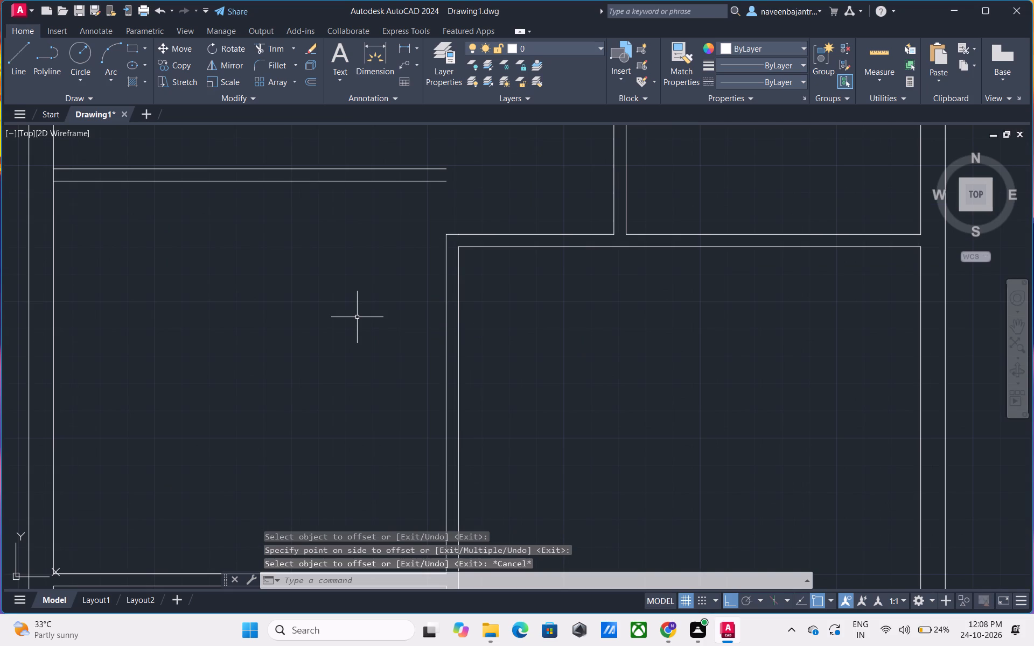
Draw two vertical wall lines between the large right room's upper-left wall corners and the new partition, the outer one running past it.
type("l")
key("space")
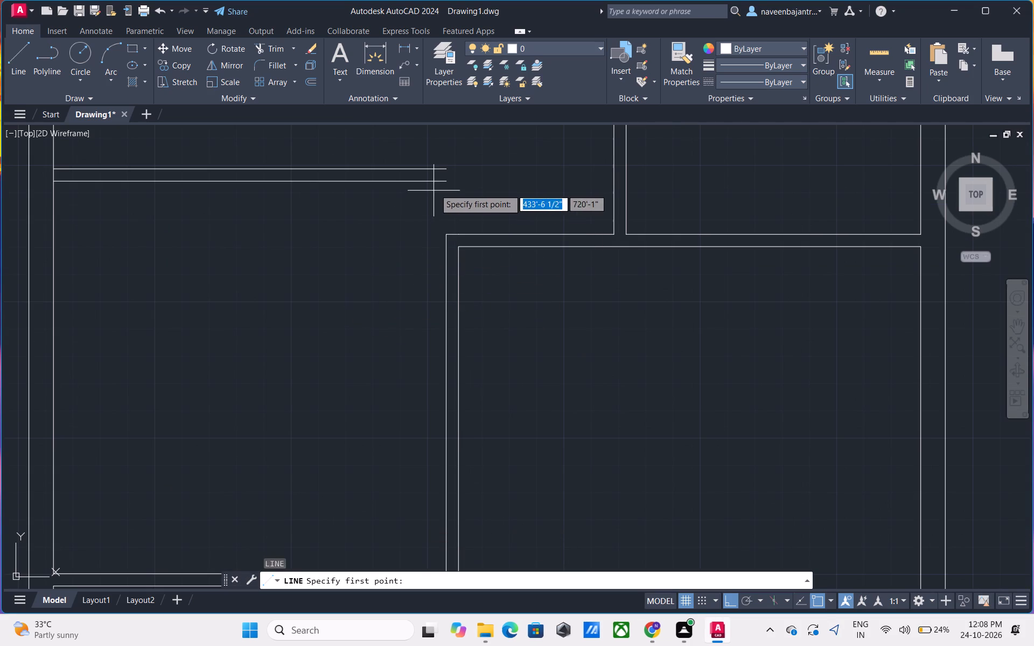
left_click(443, 182)
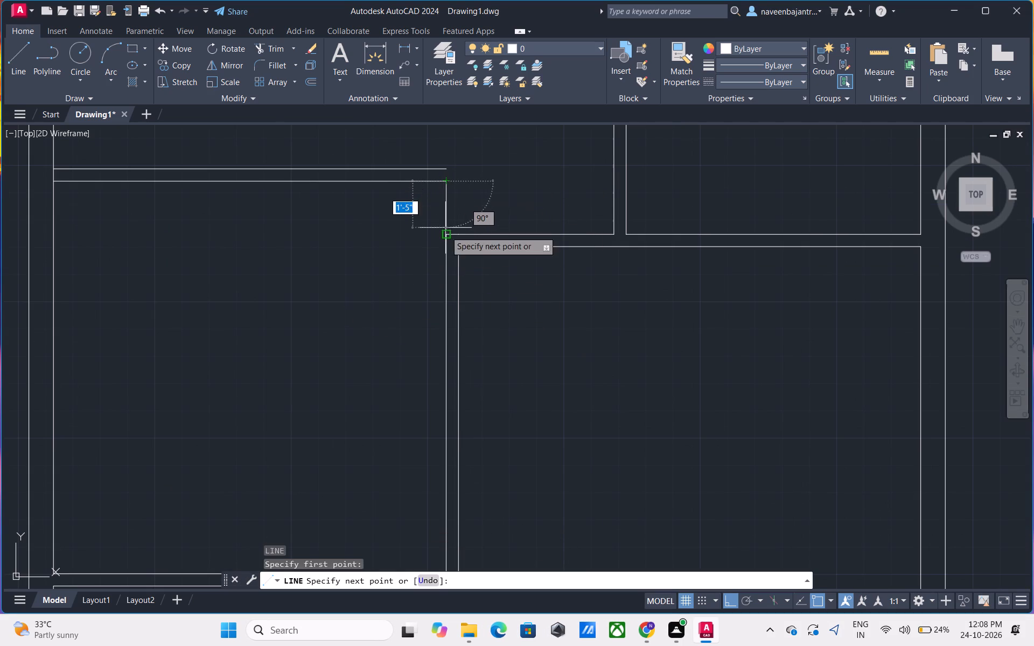
left_click(445, 236)
key("Escape")
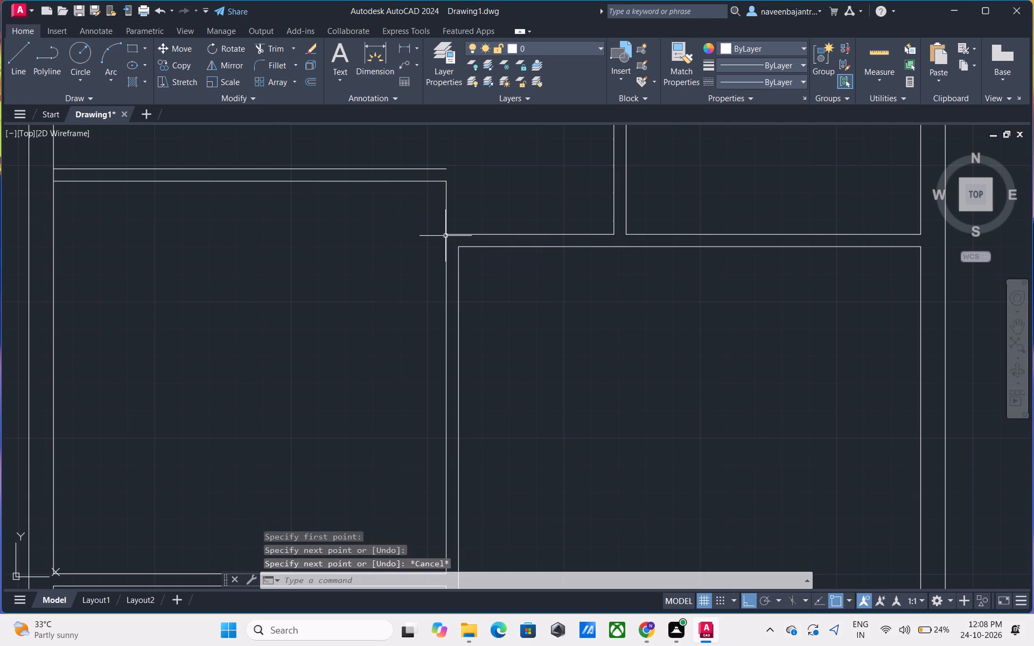
type("l")
key("space")
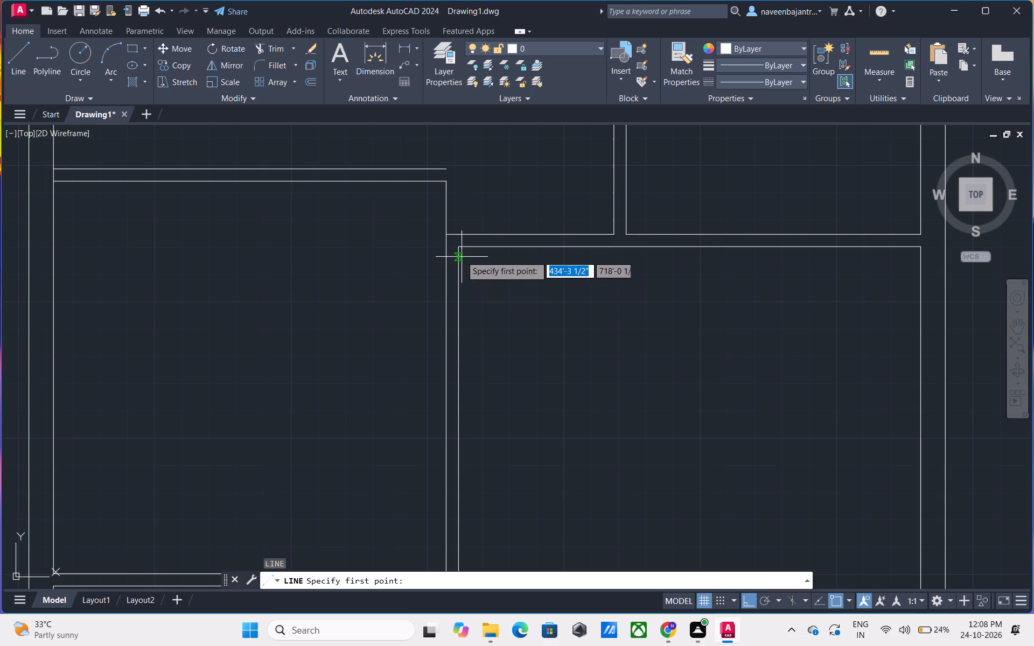
left_click(459, 249)
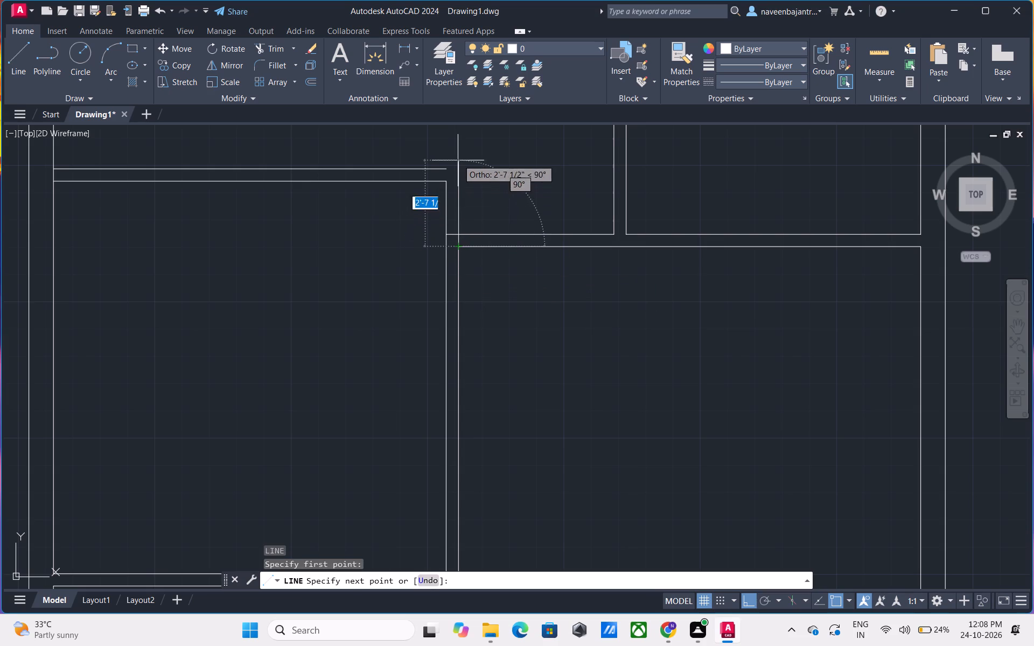
left_click(457, 155)
key("Escape")
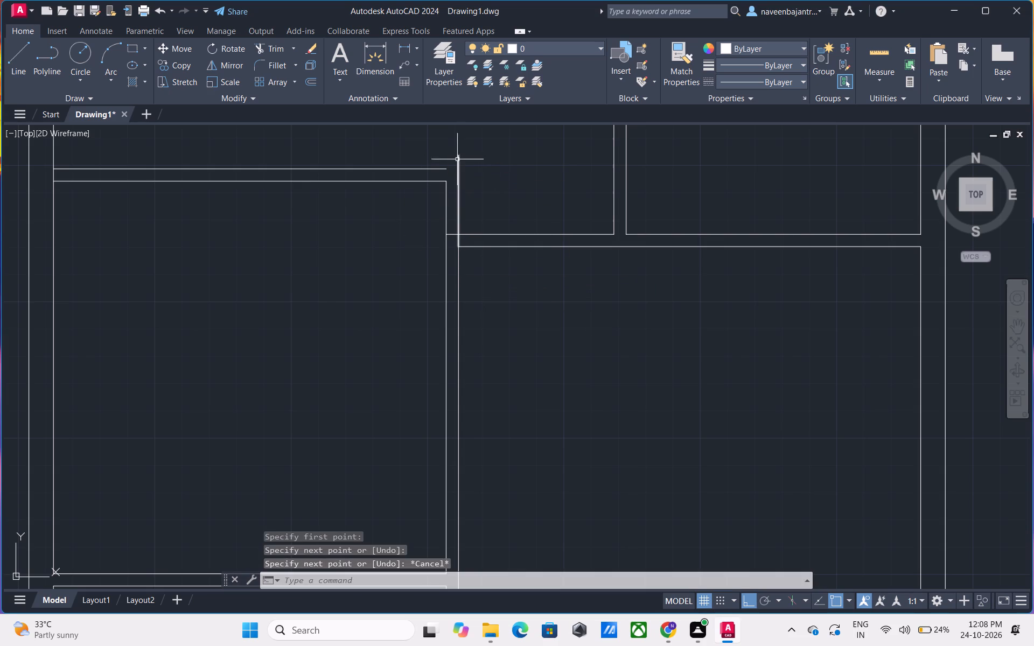
Draw a short horizontal line extending the new partition's upper line rightward past the outer vertical line.
type("l")
key("space")
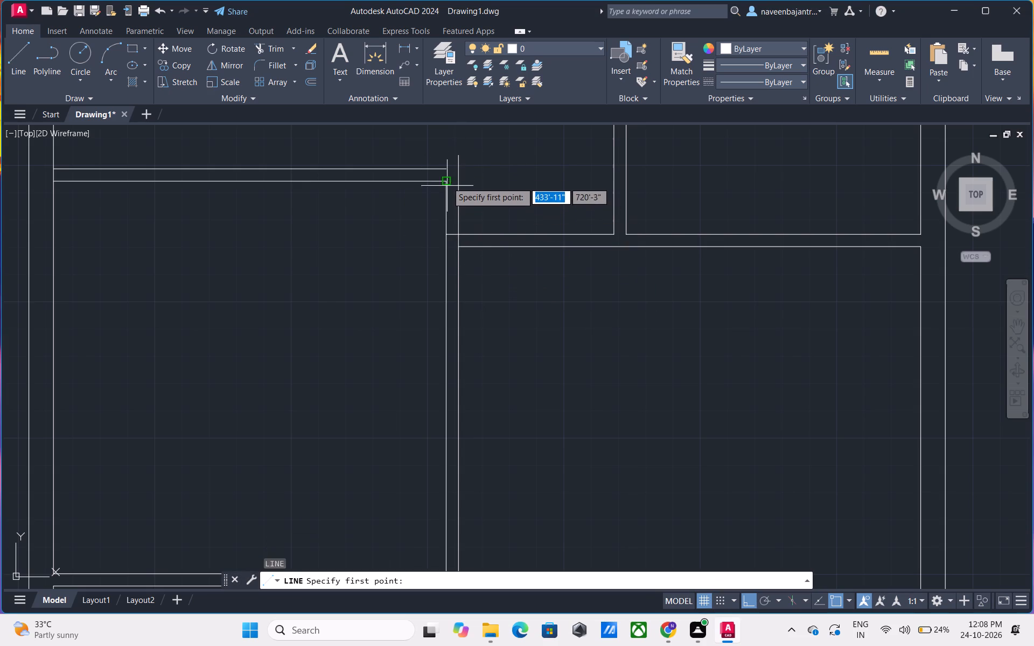
left_click(447, 171)
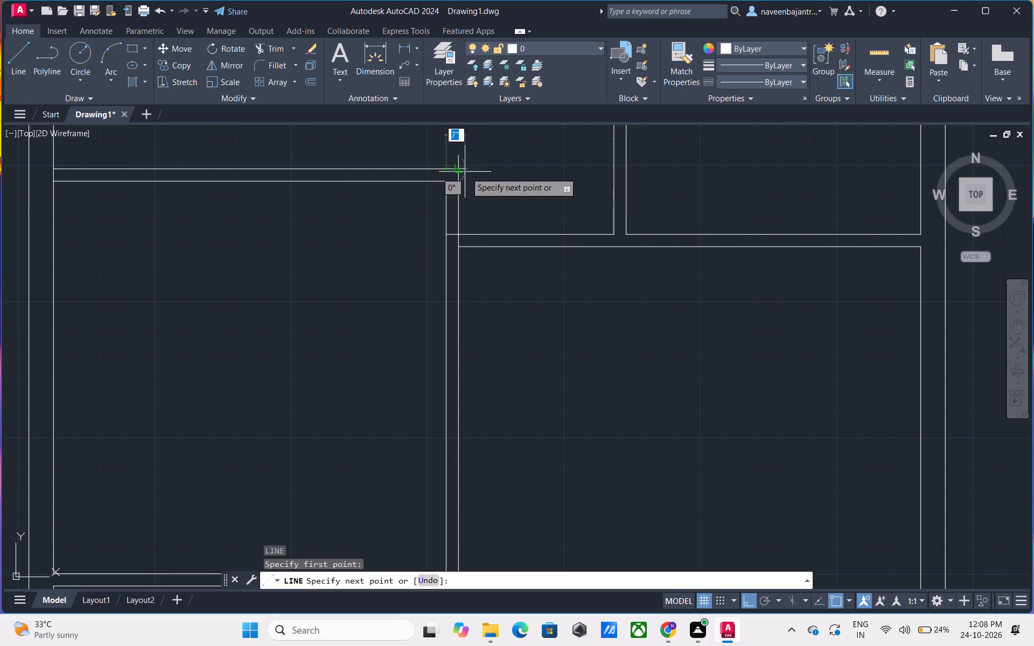
left_click(469, 173)
key("Escape")
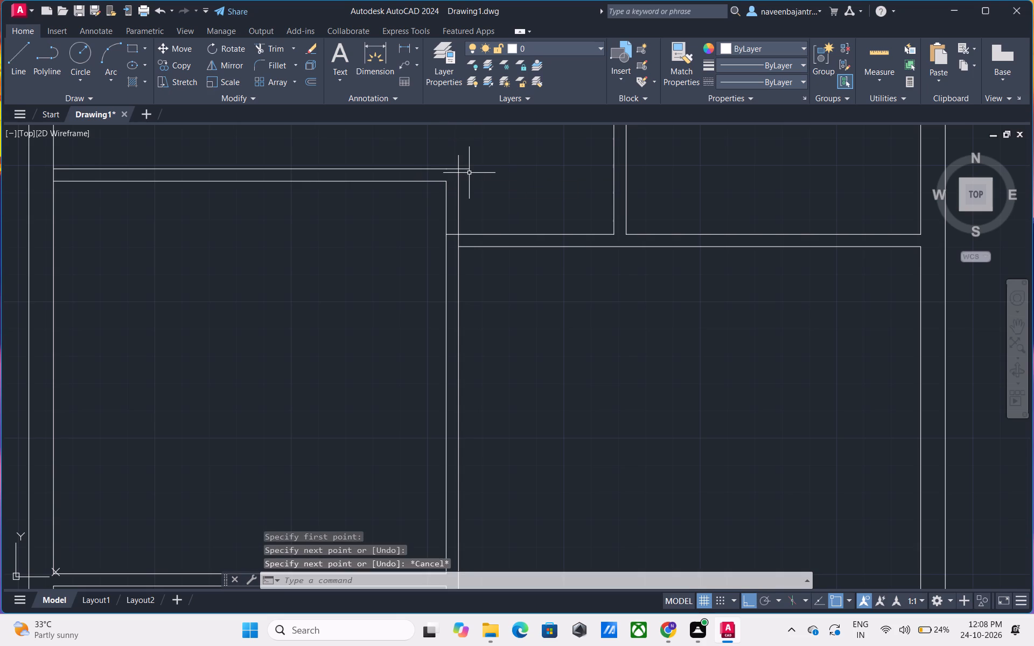
Trim the overhanging line ends at the new corner and the segments crossing the wall junctions at both ends of the partition.
type("tr")
key("space")
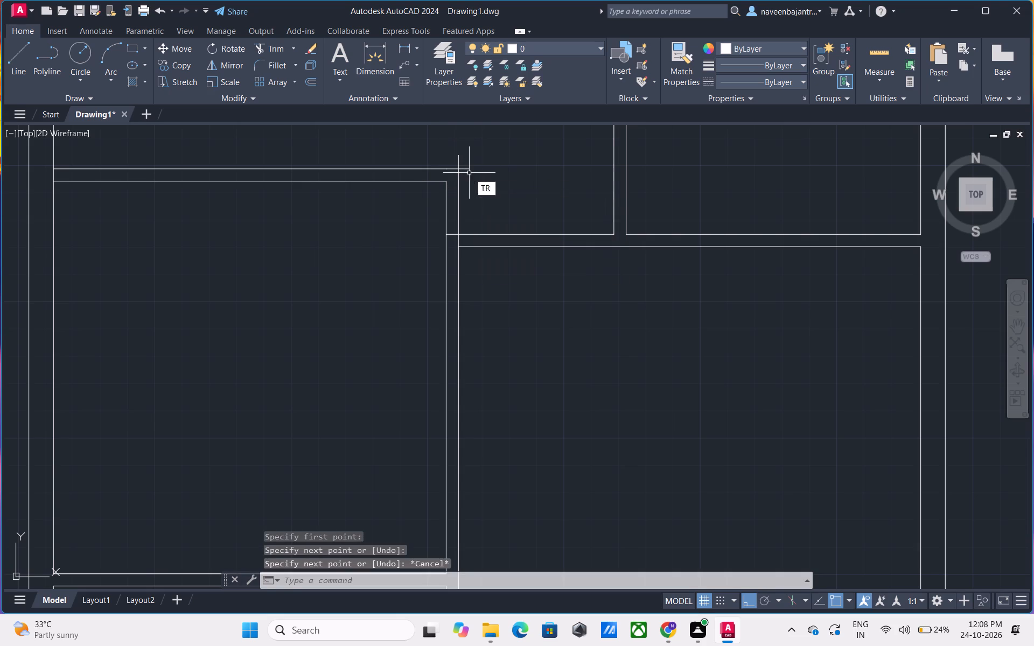
left_click(466, 166)
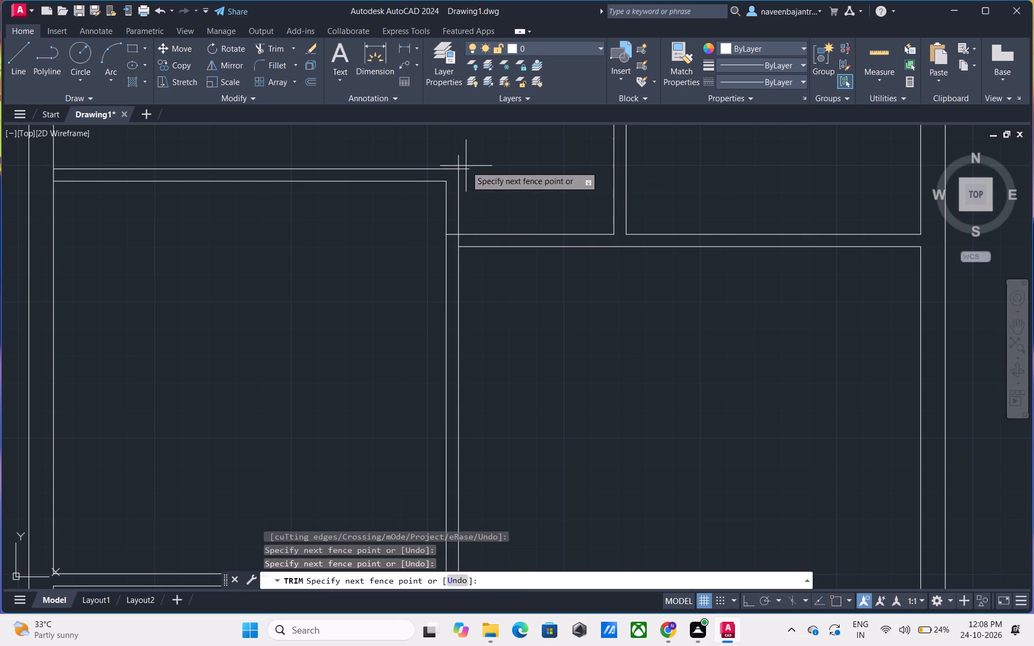
left_click(465, 172)
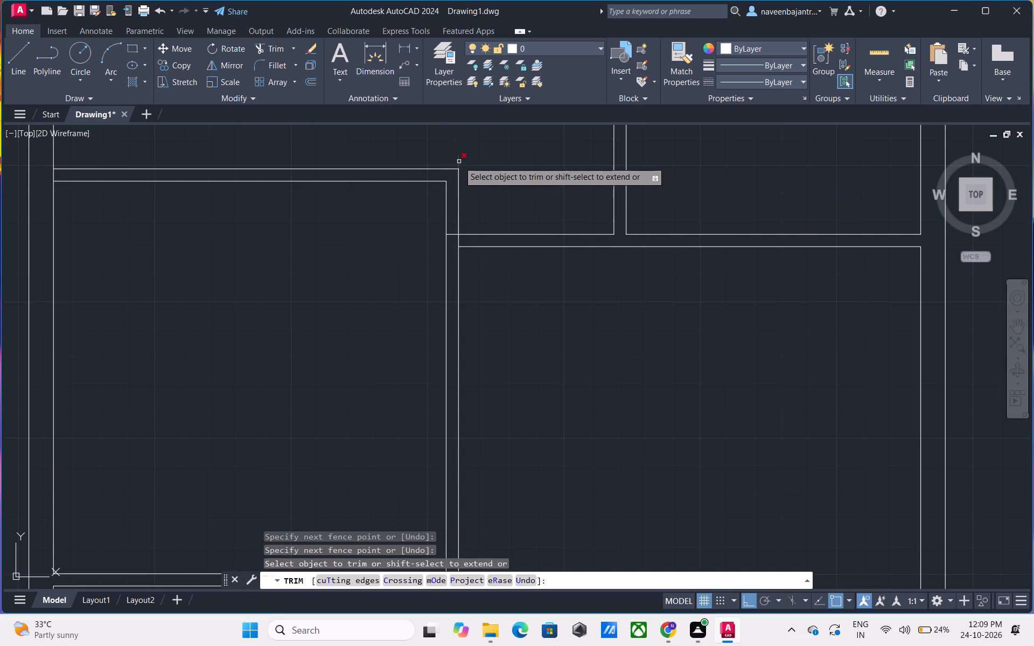
left_click(459, 161)
left_click(453, 235)
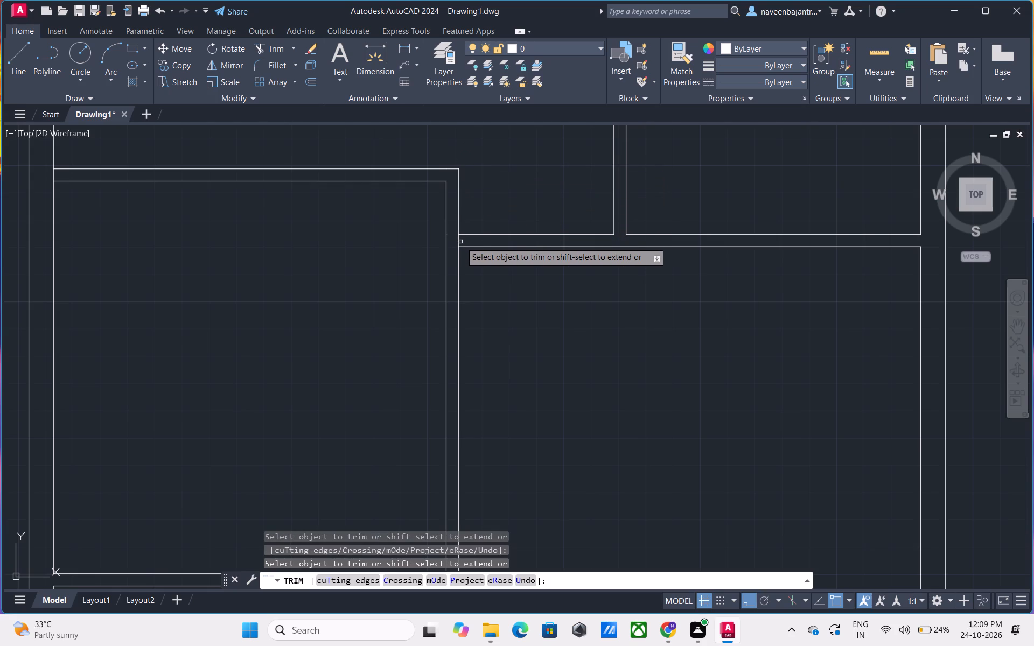
left_click(457, 242)
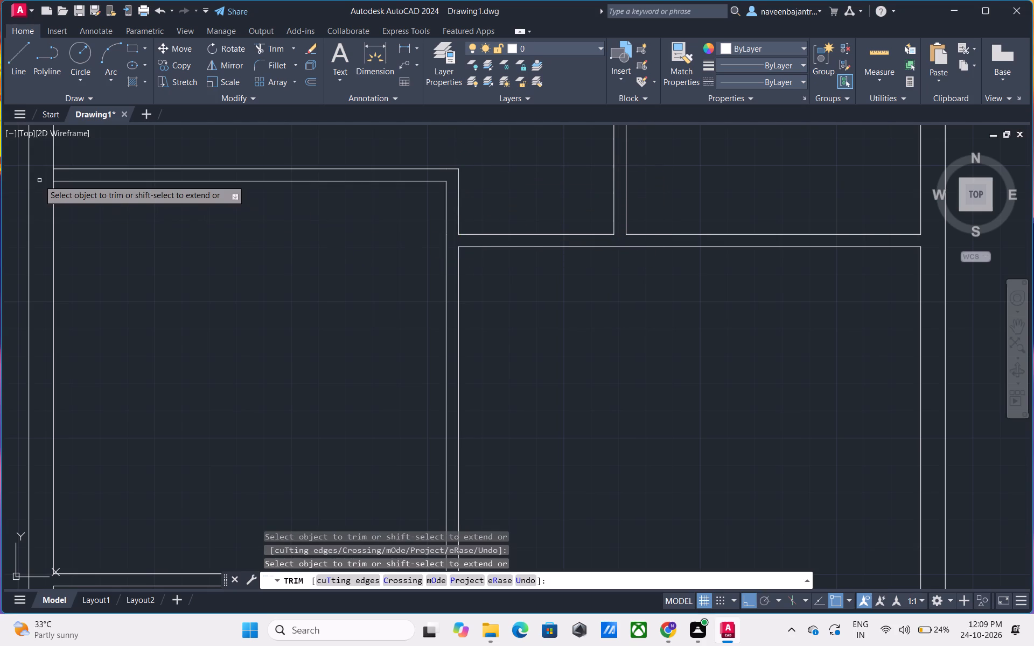
left_click(54, 172)
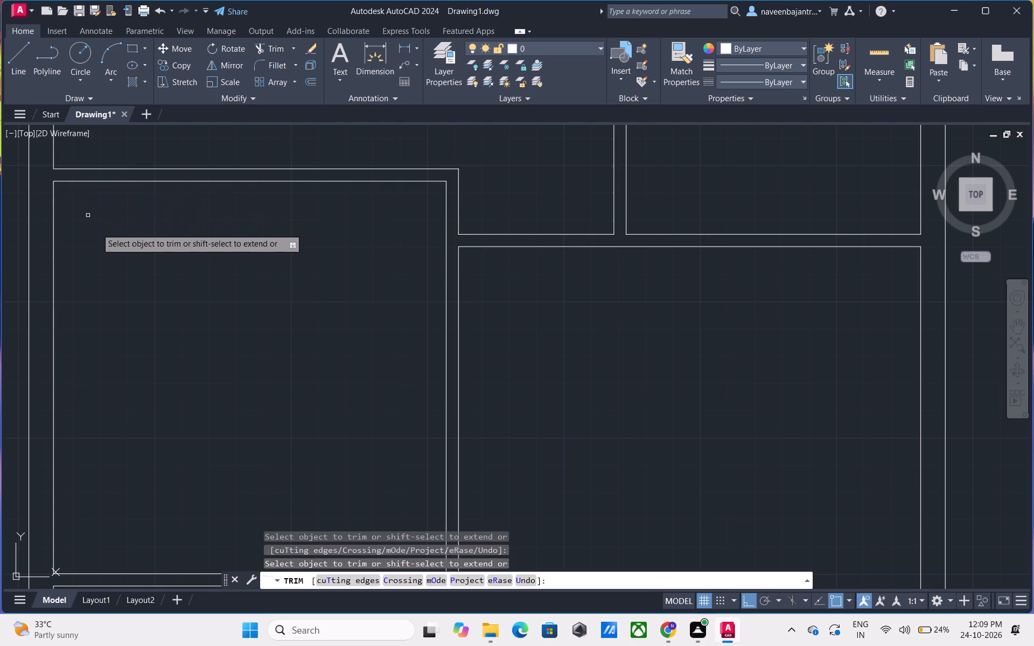
scroll(104, 245, "down", 2)
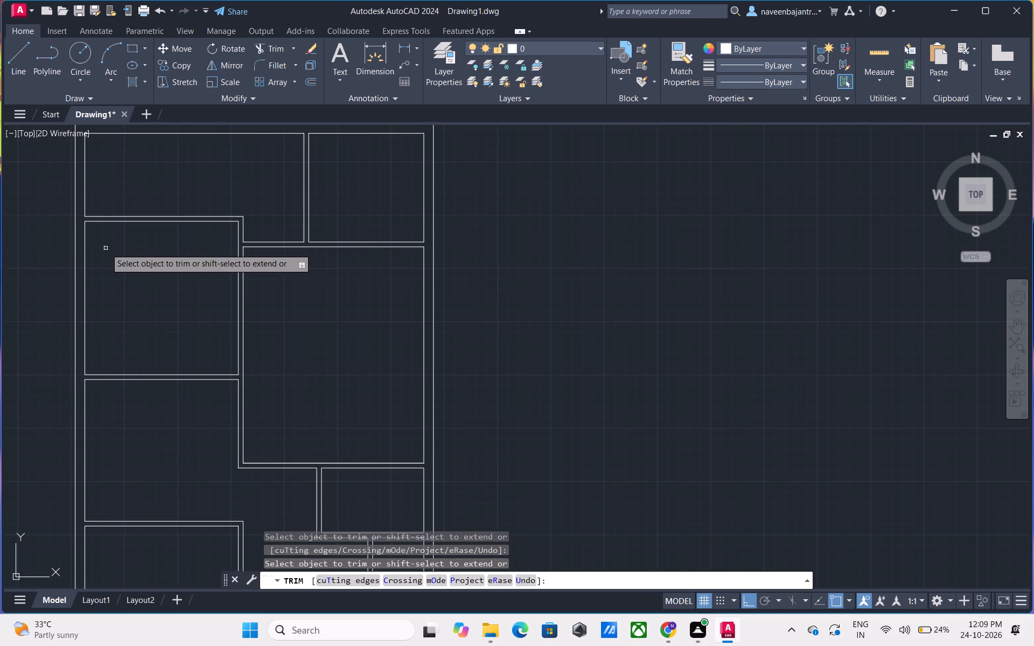
key("Escape")
Measure the upper-left room's depth along the left wall with the Dimension tool, without placing a dimension.
middle_click_drag(106, 248, 118, 304)
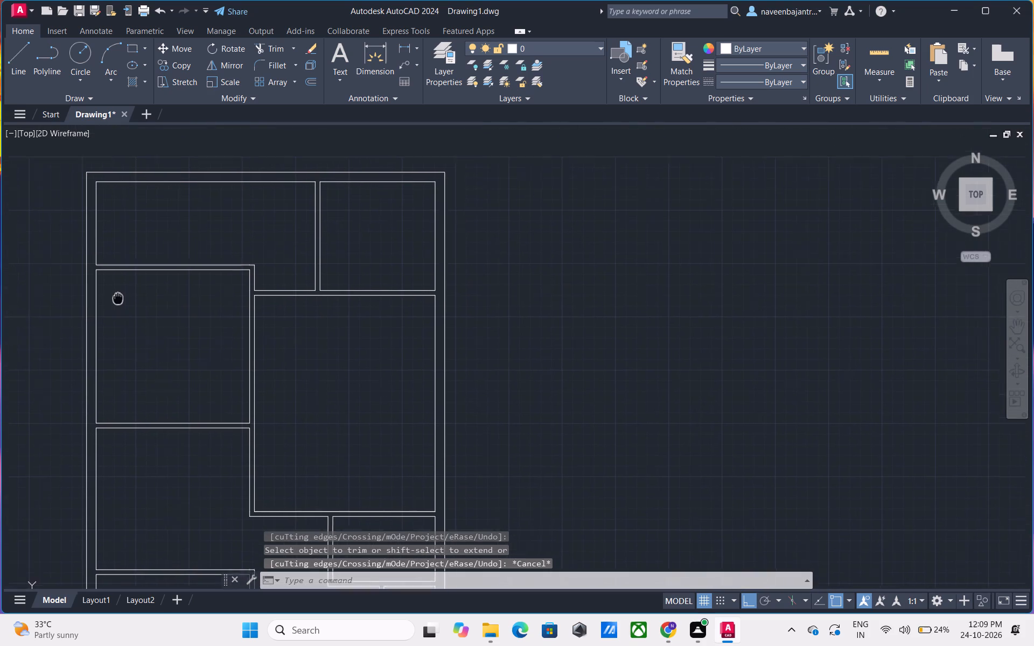
middle_click_drag(118, 304, 120, 308)
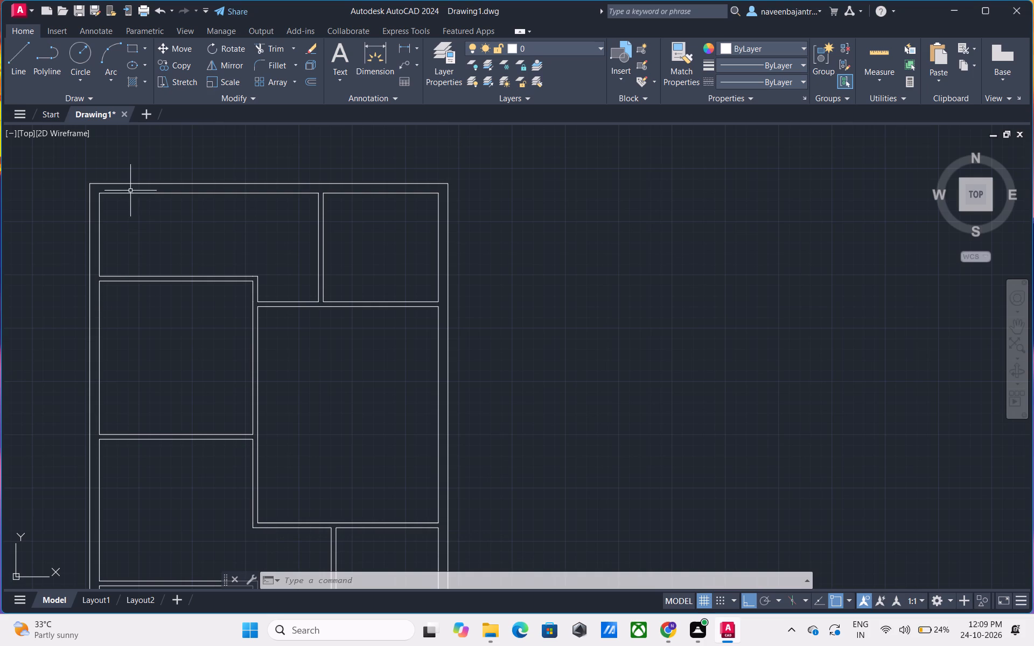
left_click(367, 55)
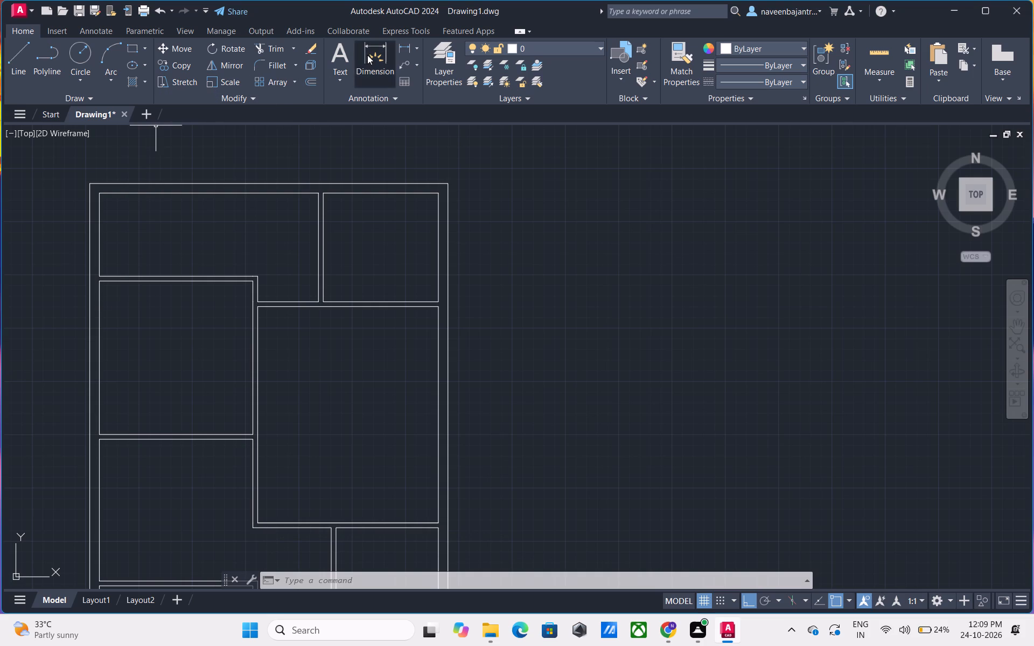
left_click(100, 276)
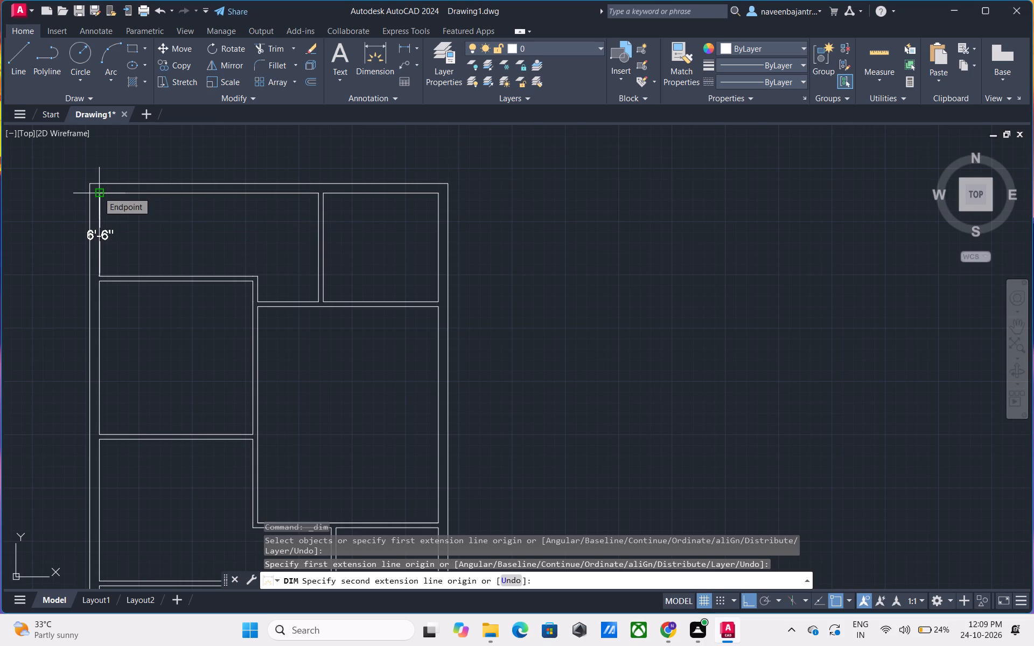
key("Escape")
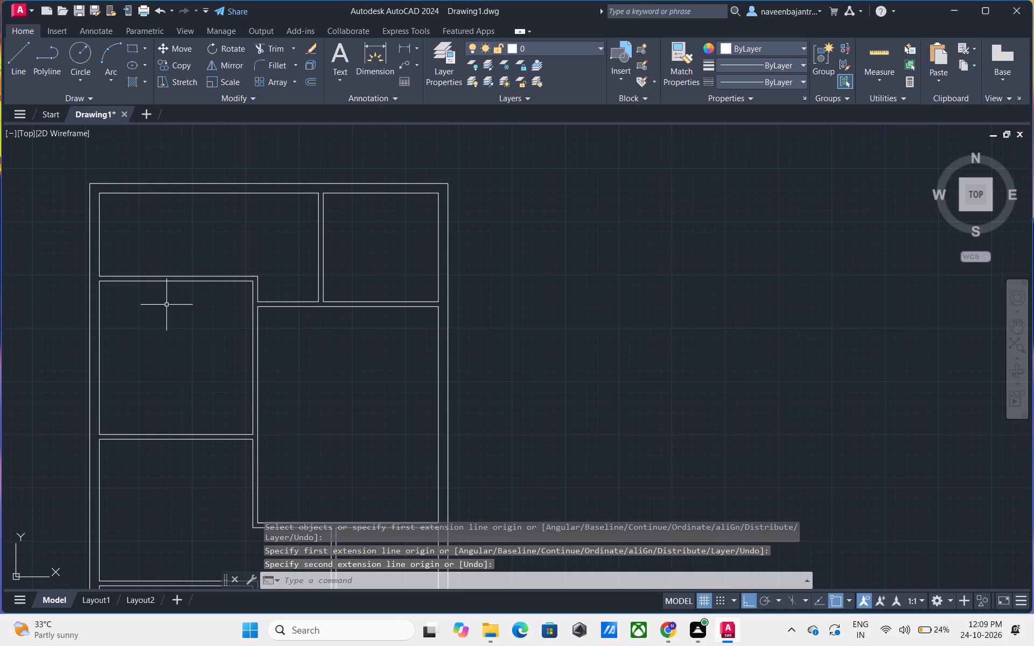
Draw a vertical line from the large right room's lower-left outer wall corner down to the lower line of the lower-left room's top partition.
scroll(193, 345, "down", 2)
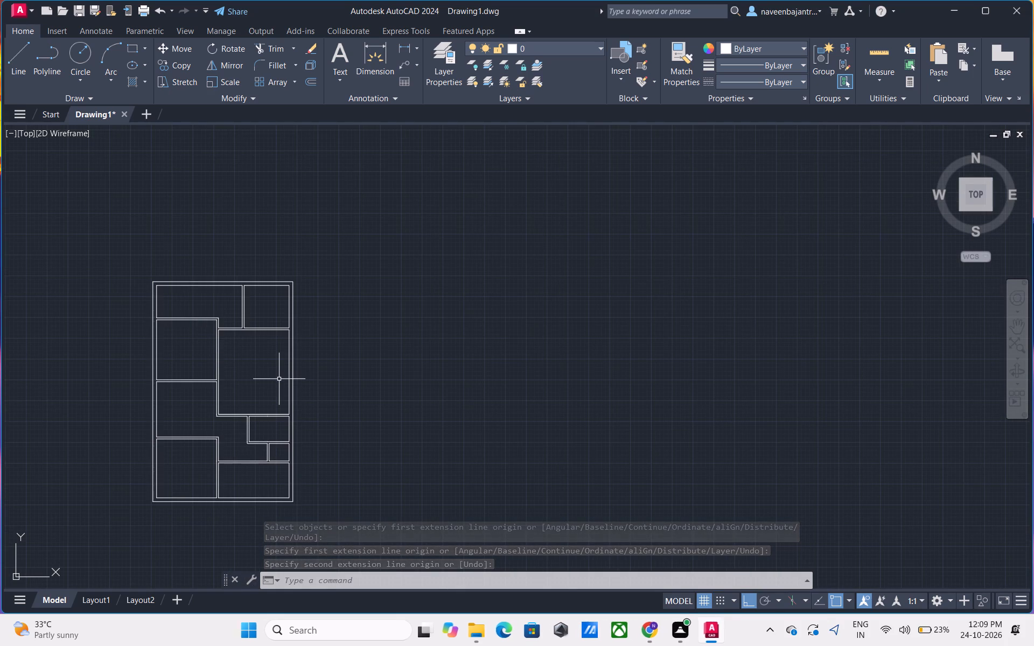
middle_click_drag(279, 379, 319, 342)
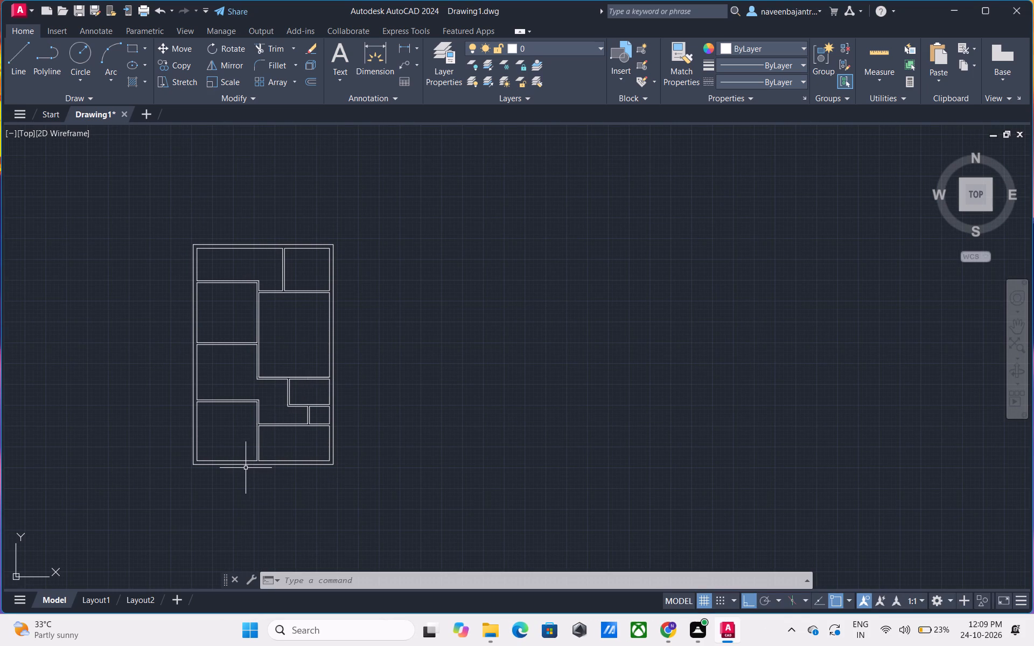
scroll(246, 468, "up", 2)
middle_click_drag(240, 392, 245, 432)
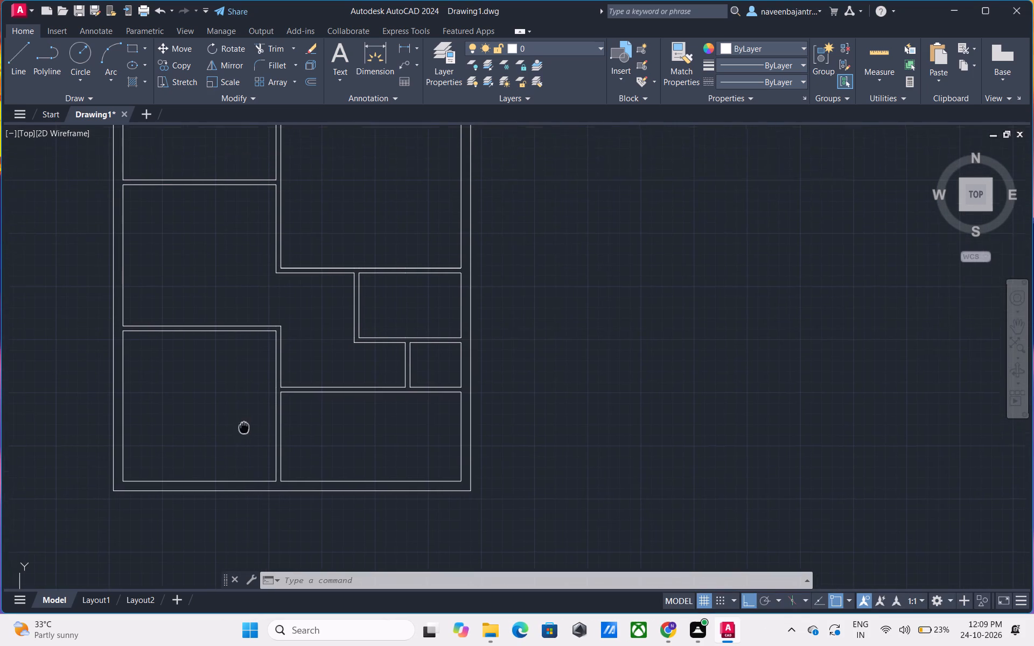
middle_click_drag(245, 432, 246, 434)
key("Escape")
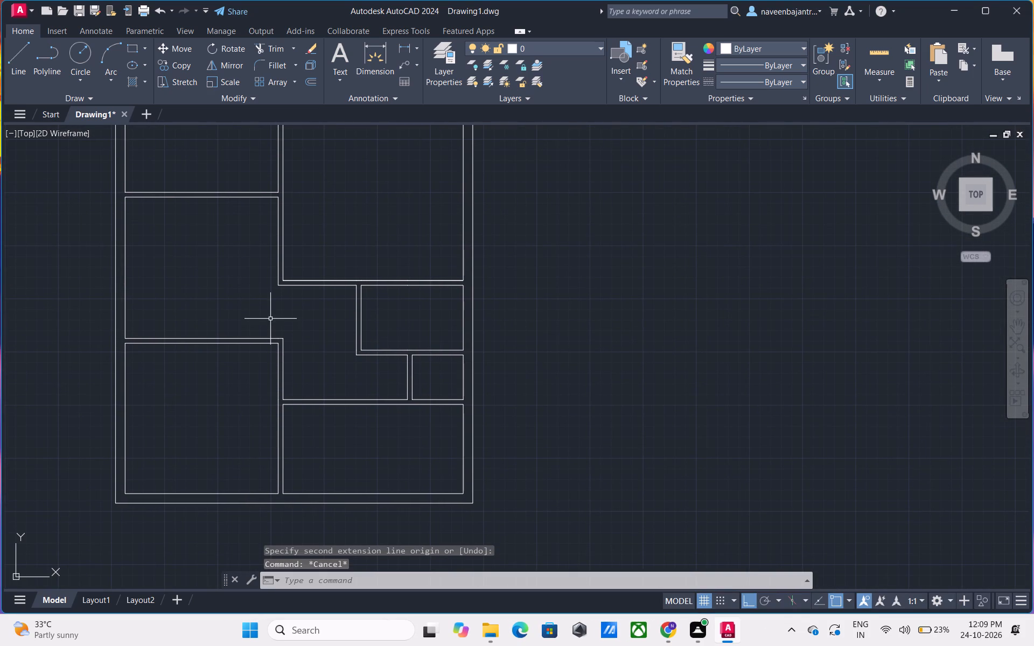
scroll(270, 318, "up", 1)
type("l")
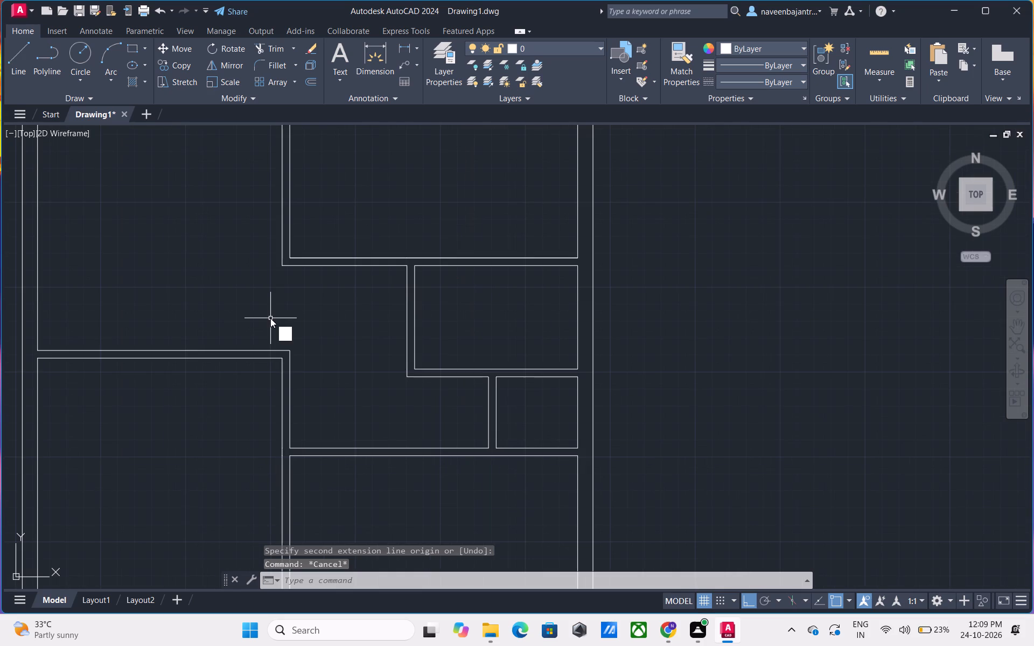
key("space")
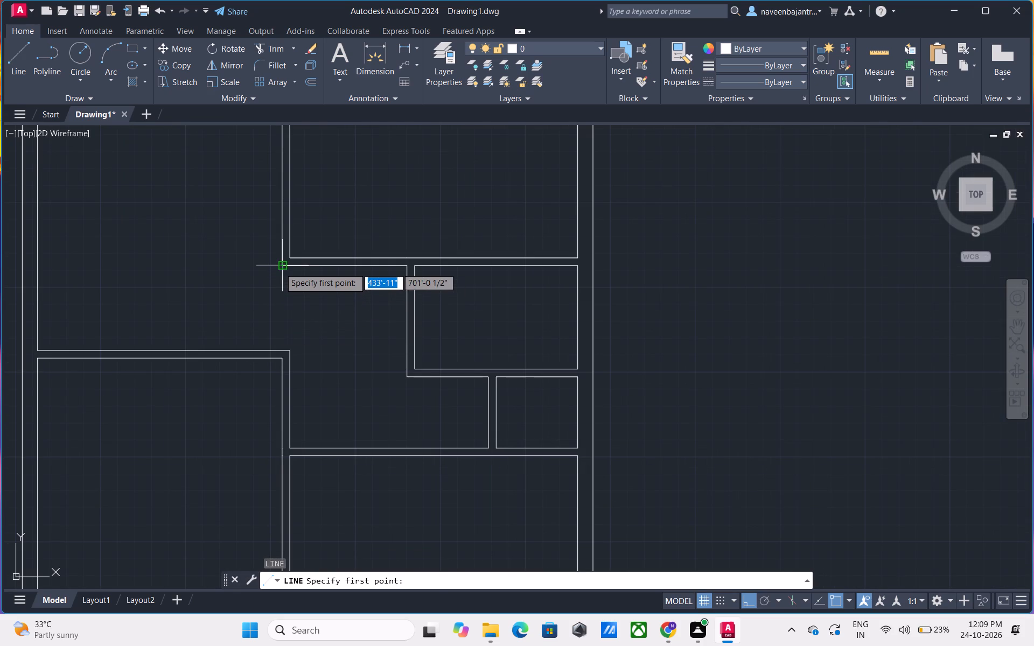
left_click(280, 268)
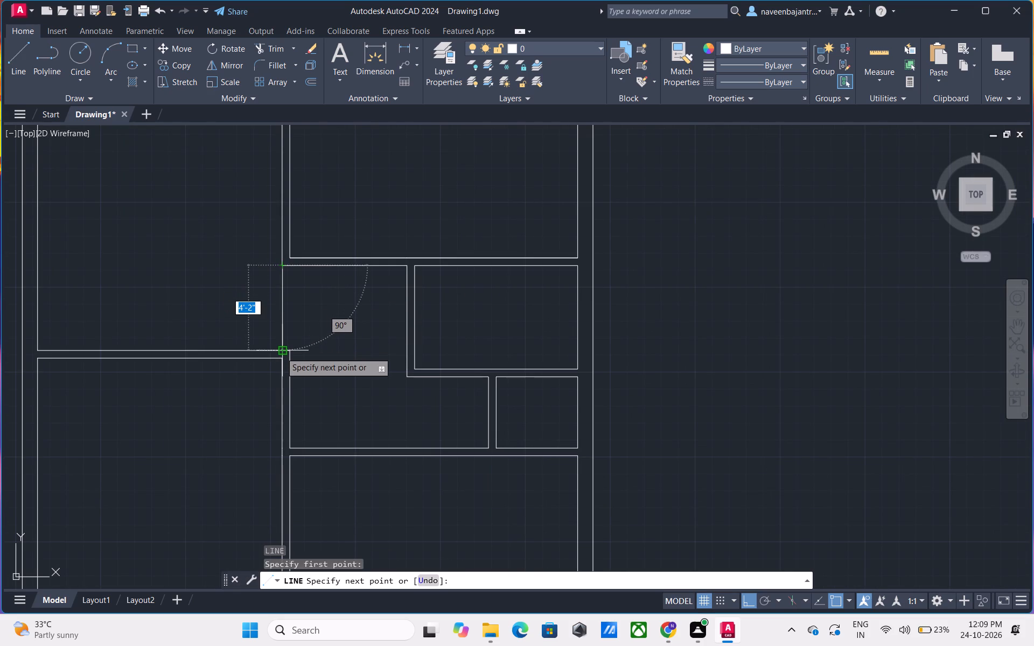
left_click(281, 359)
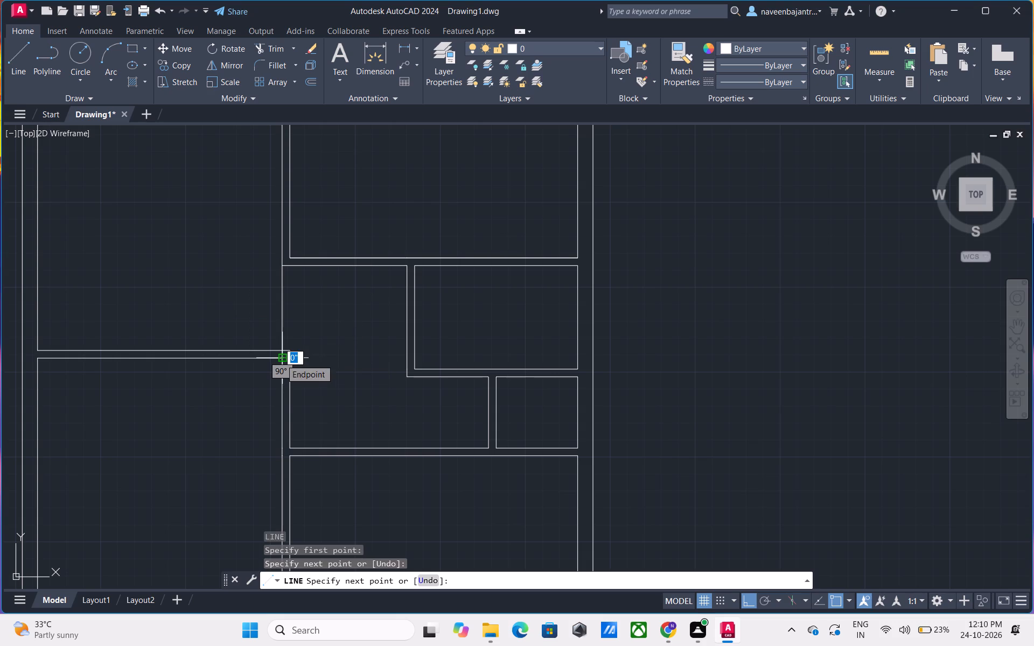
Draw a vertical line about 4'-6 1/2" long from the large right room's inner lower-left corner down to the left partition's upper line end.
key("Escape")
type("l")
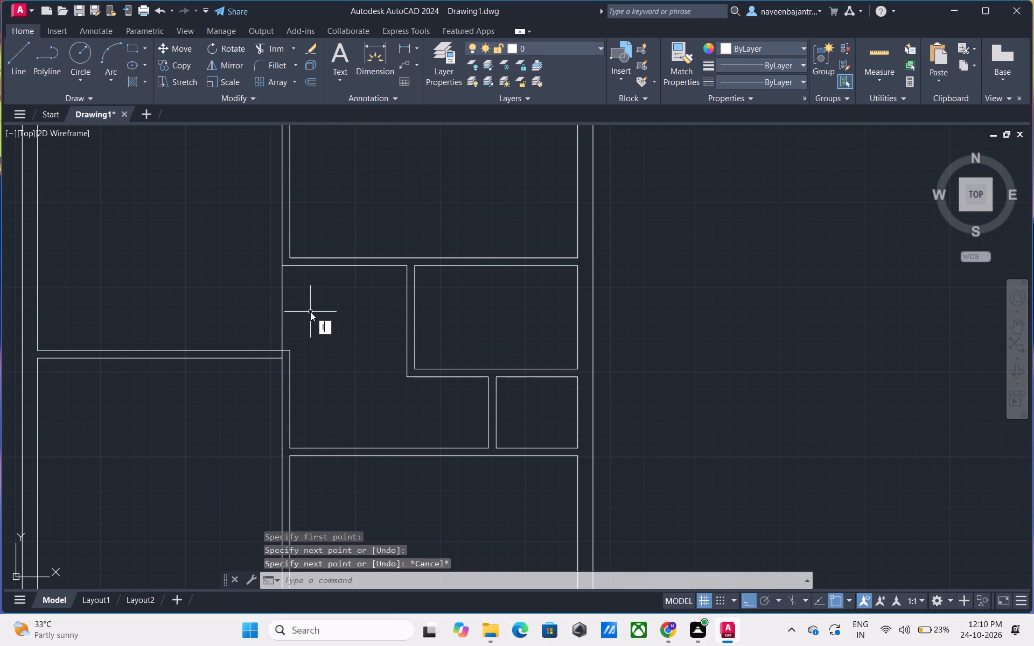
key("space")
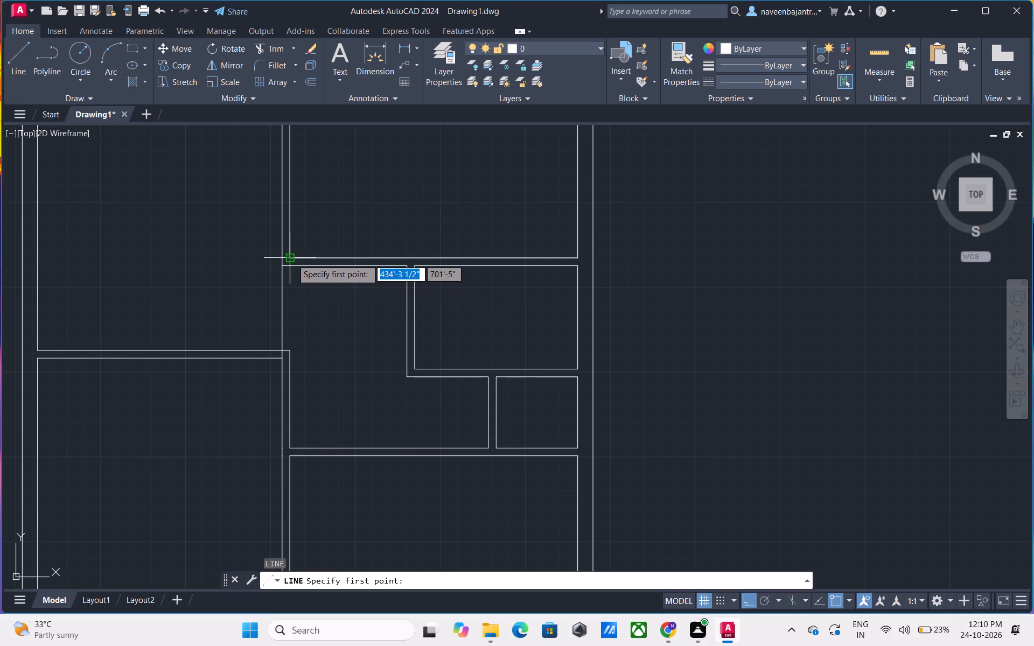
left_click(292, 259)
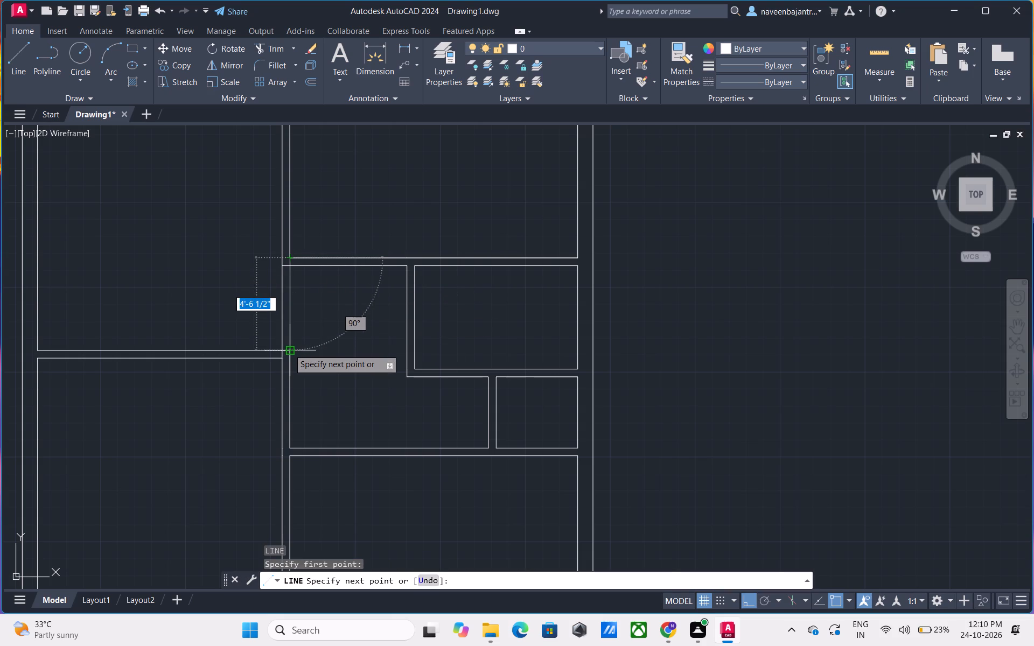
left_click(289, 349)
key("Escape")
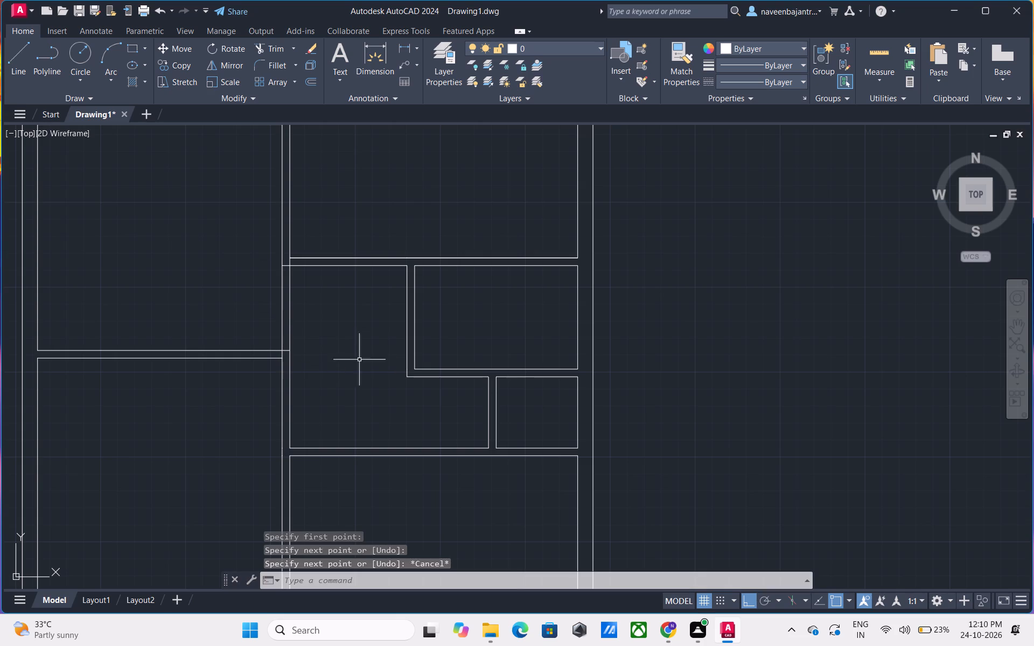
Trim the stray wall segments at the left partition's junction and at the junction below the large right room's lower-left corner.
type("tr")
key("space")
left_click(281, 354)
left_click(285, 350)
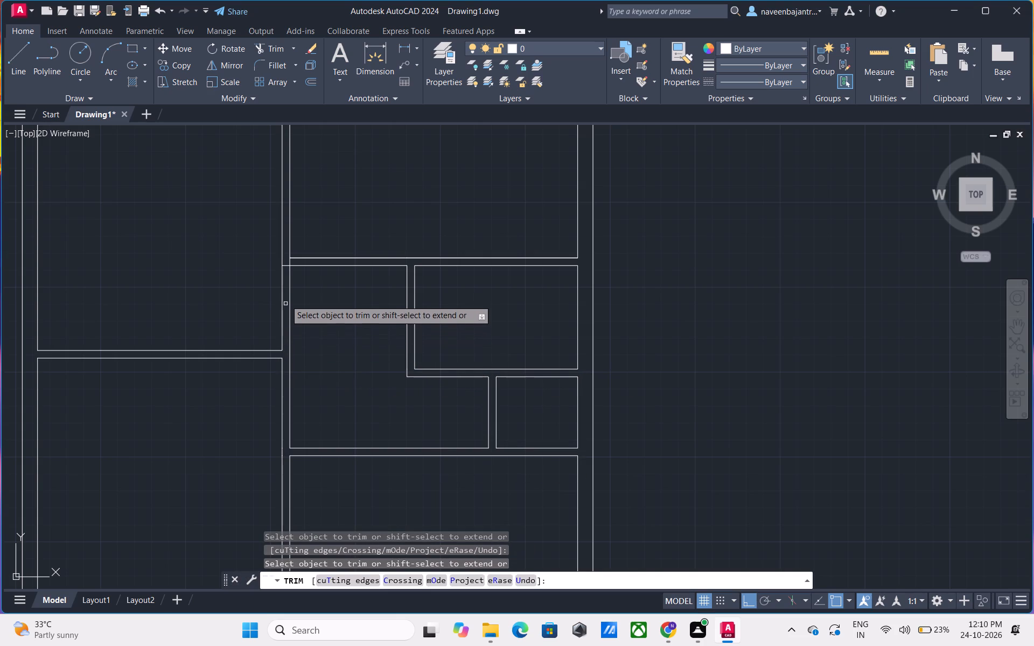
left_click(287, 266)
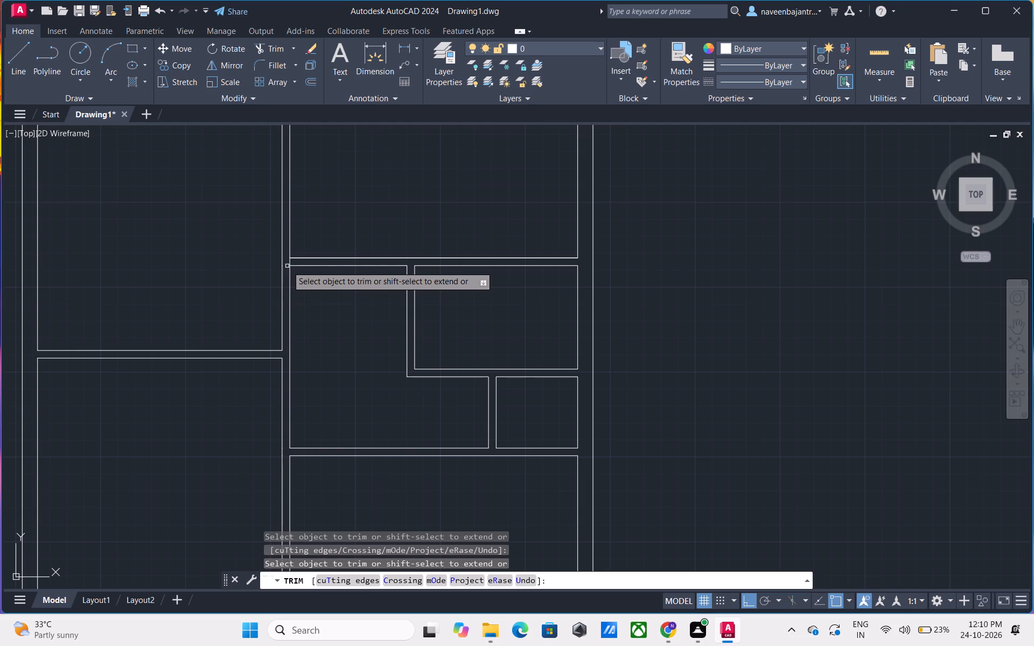
left_click(289, 262)
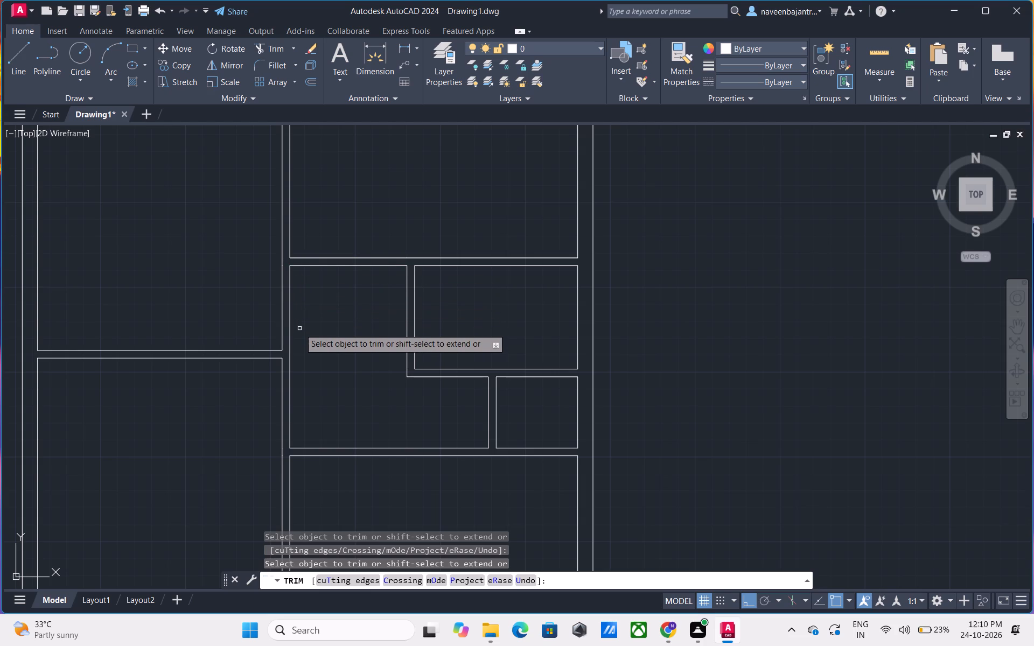
key("Escape")
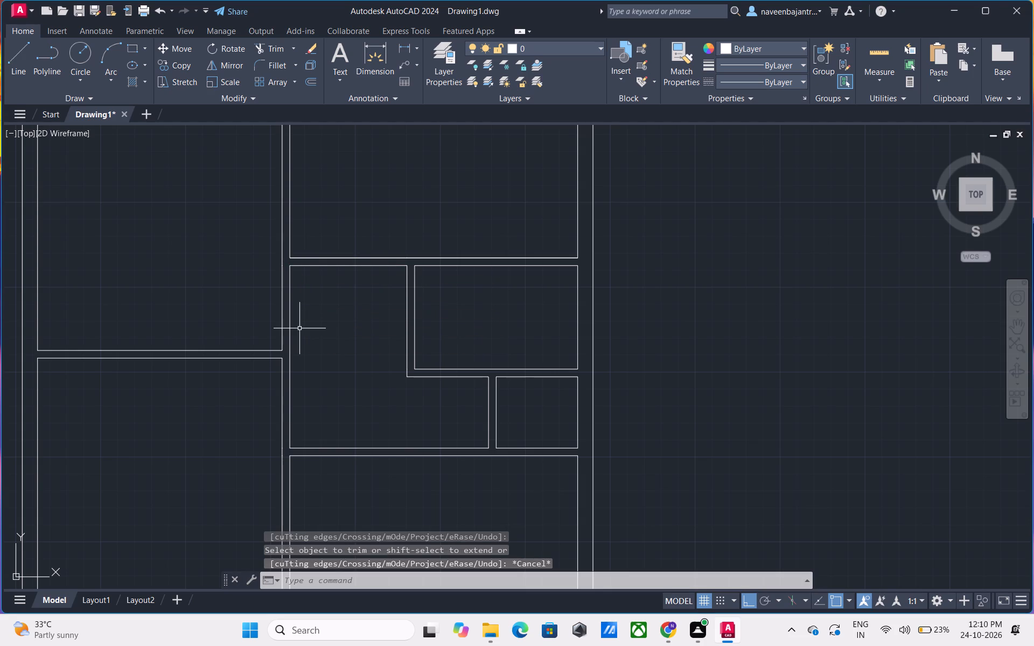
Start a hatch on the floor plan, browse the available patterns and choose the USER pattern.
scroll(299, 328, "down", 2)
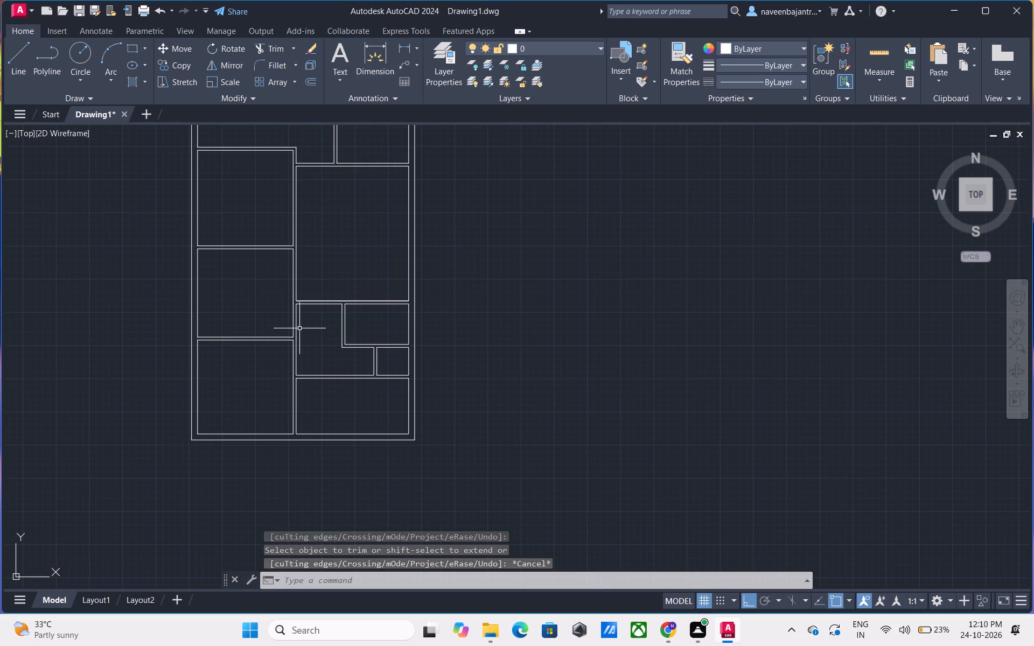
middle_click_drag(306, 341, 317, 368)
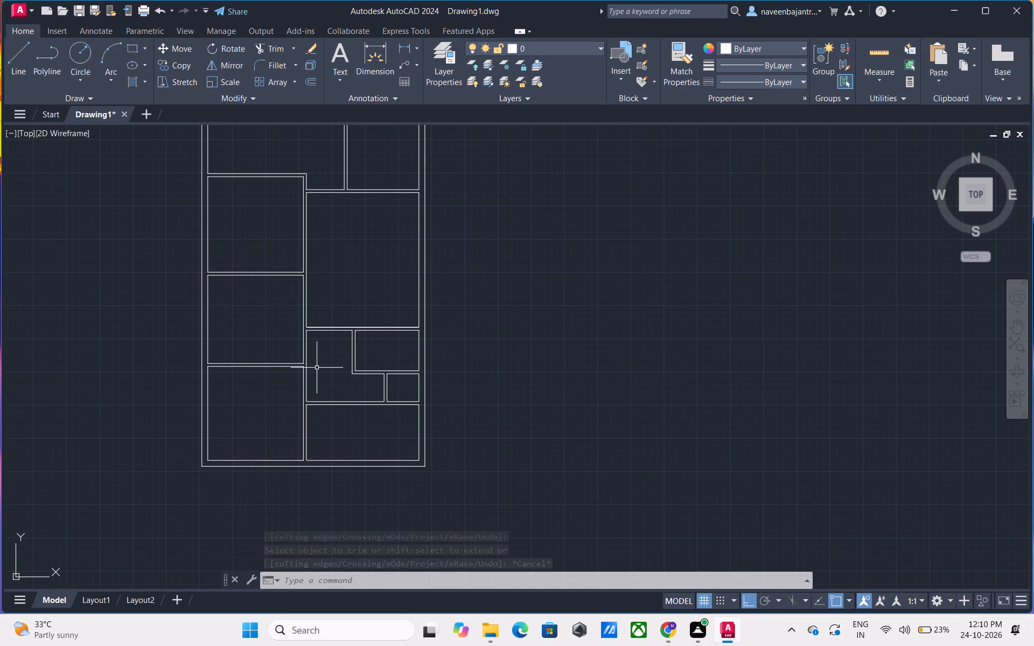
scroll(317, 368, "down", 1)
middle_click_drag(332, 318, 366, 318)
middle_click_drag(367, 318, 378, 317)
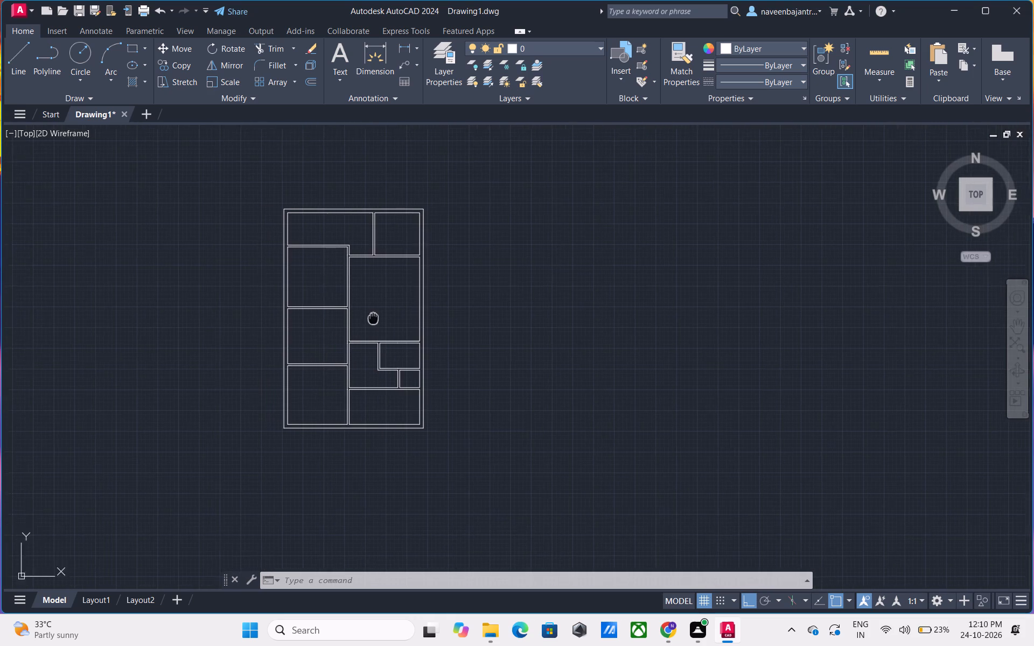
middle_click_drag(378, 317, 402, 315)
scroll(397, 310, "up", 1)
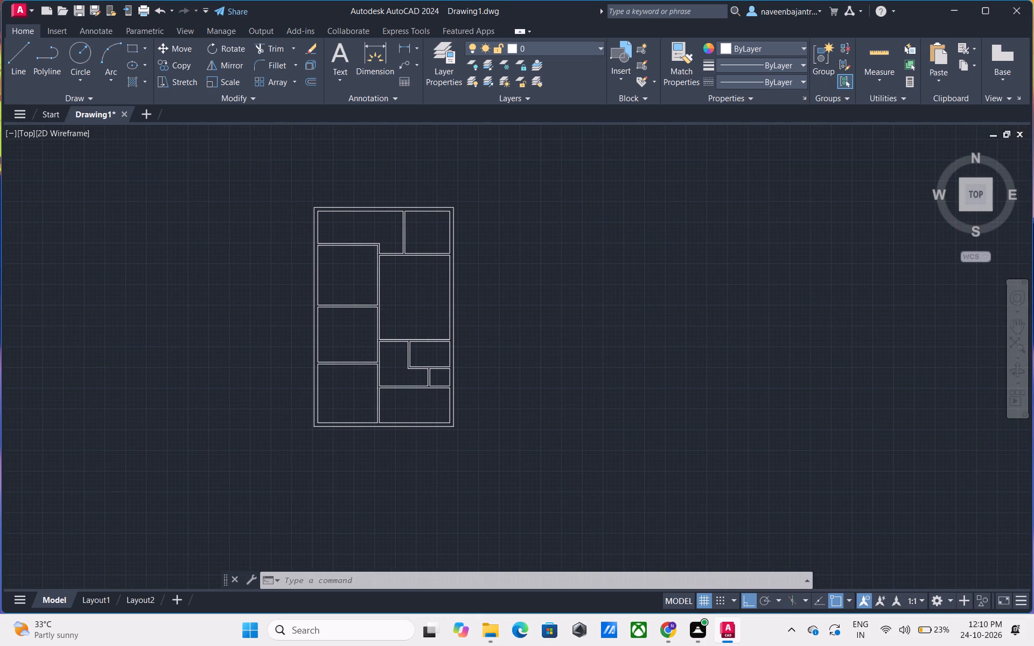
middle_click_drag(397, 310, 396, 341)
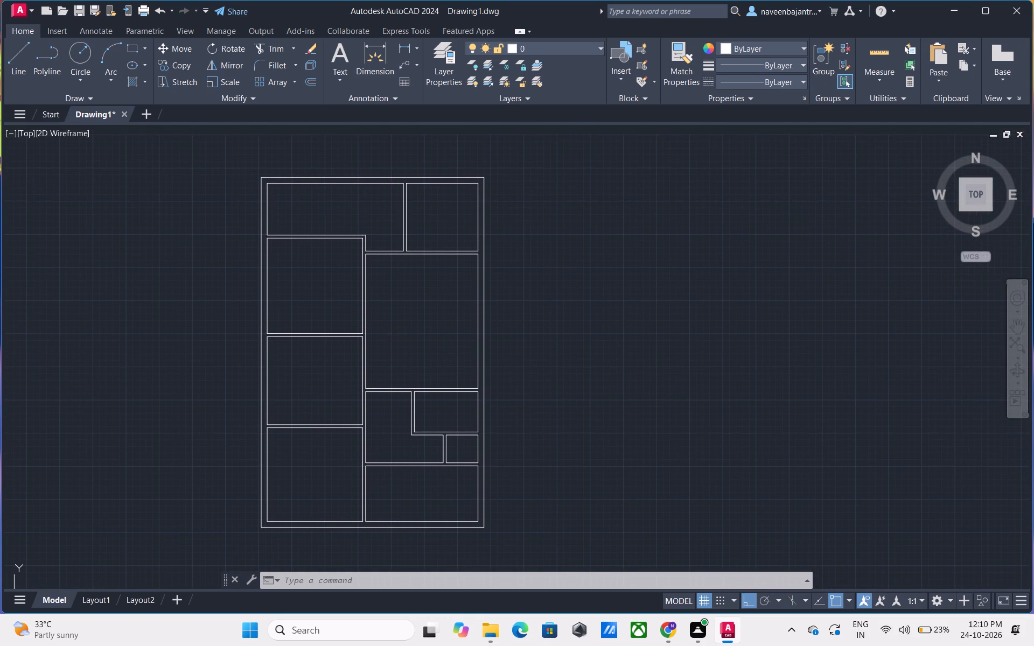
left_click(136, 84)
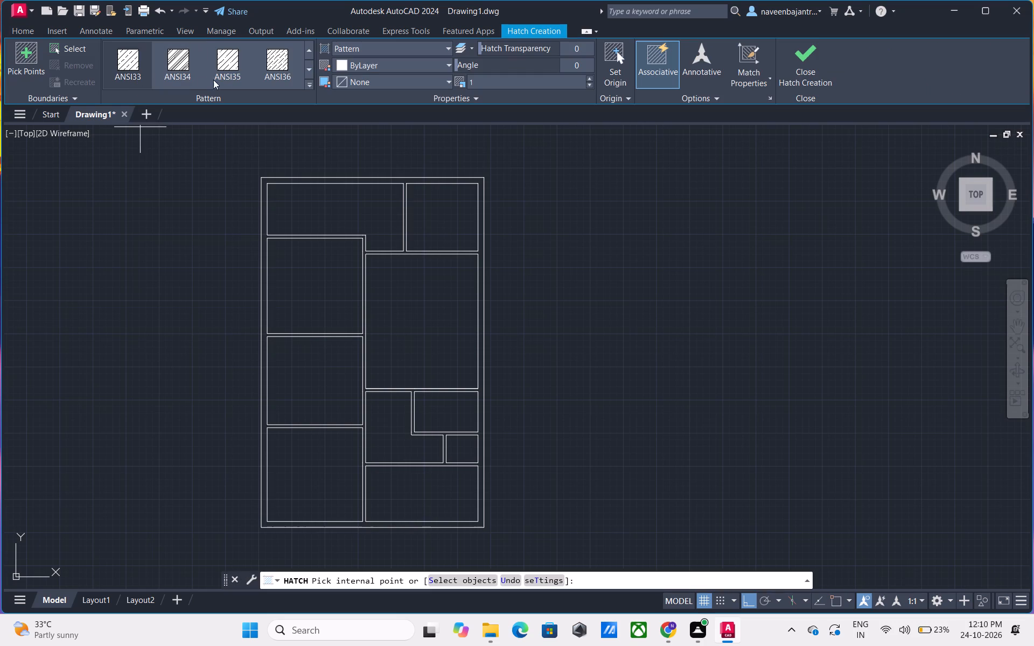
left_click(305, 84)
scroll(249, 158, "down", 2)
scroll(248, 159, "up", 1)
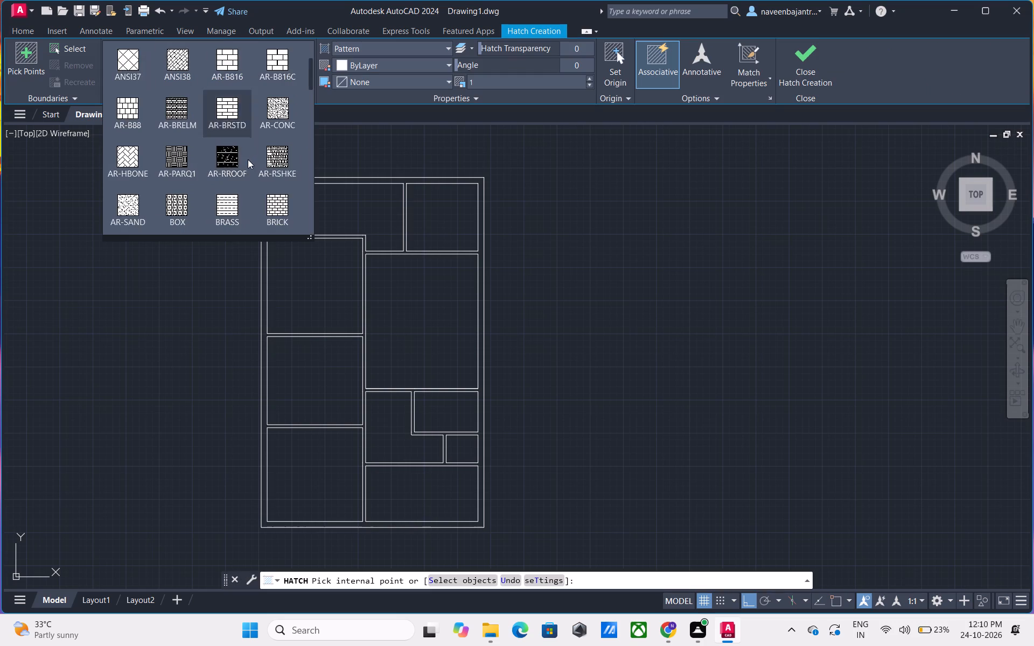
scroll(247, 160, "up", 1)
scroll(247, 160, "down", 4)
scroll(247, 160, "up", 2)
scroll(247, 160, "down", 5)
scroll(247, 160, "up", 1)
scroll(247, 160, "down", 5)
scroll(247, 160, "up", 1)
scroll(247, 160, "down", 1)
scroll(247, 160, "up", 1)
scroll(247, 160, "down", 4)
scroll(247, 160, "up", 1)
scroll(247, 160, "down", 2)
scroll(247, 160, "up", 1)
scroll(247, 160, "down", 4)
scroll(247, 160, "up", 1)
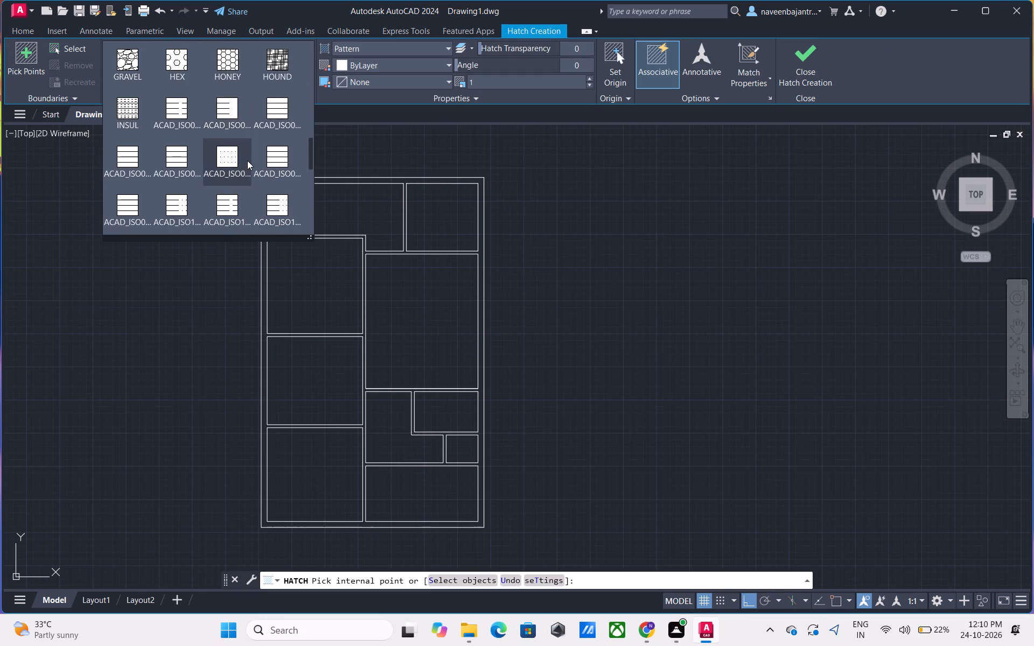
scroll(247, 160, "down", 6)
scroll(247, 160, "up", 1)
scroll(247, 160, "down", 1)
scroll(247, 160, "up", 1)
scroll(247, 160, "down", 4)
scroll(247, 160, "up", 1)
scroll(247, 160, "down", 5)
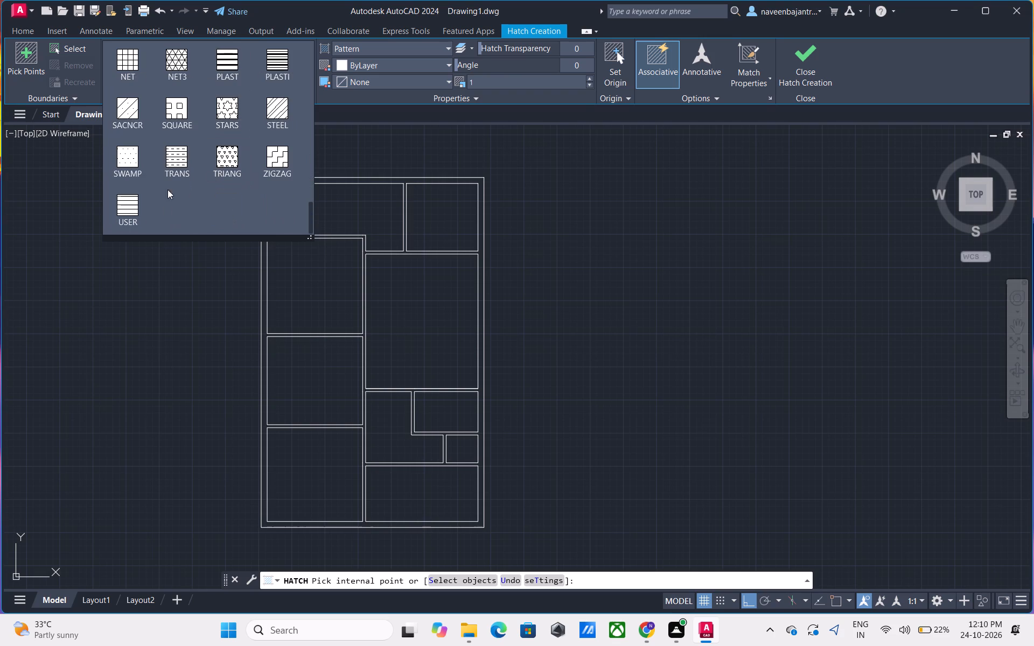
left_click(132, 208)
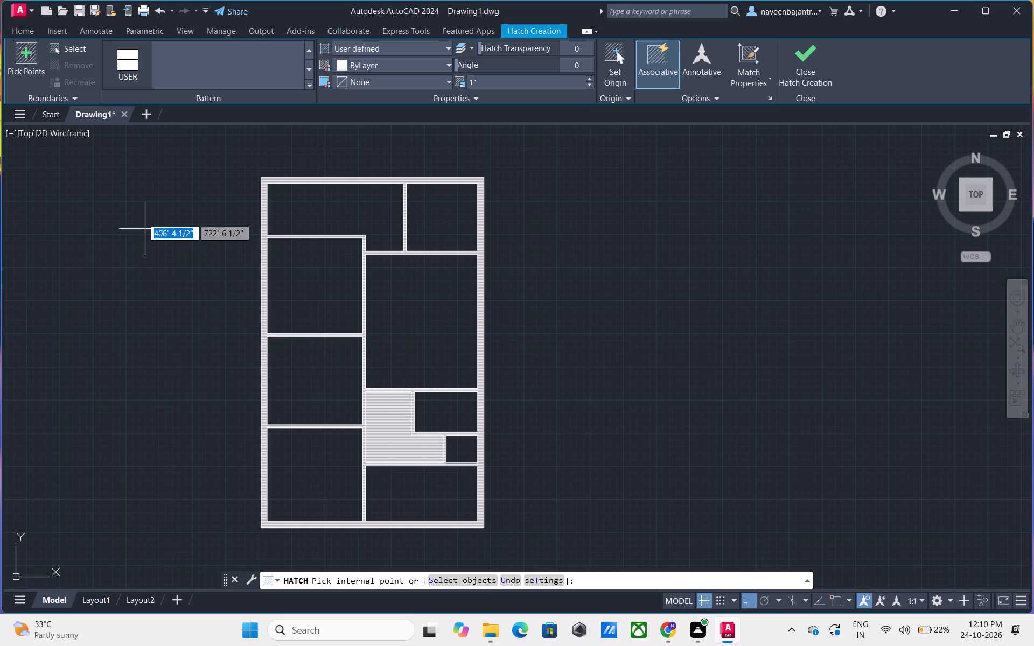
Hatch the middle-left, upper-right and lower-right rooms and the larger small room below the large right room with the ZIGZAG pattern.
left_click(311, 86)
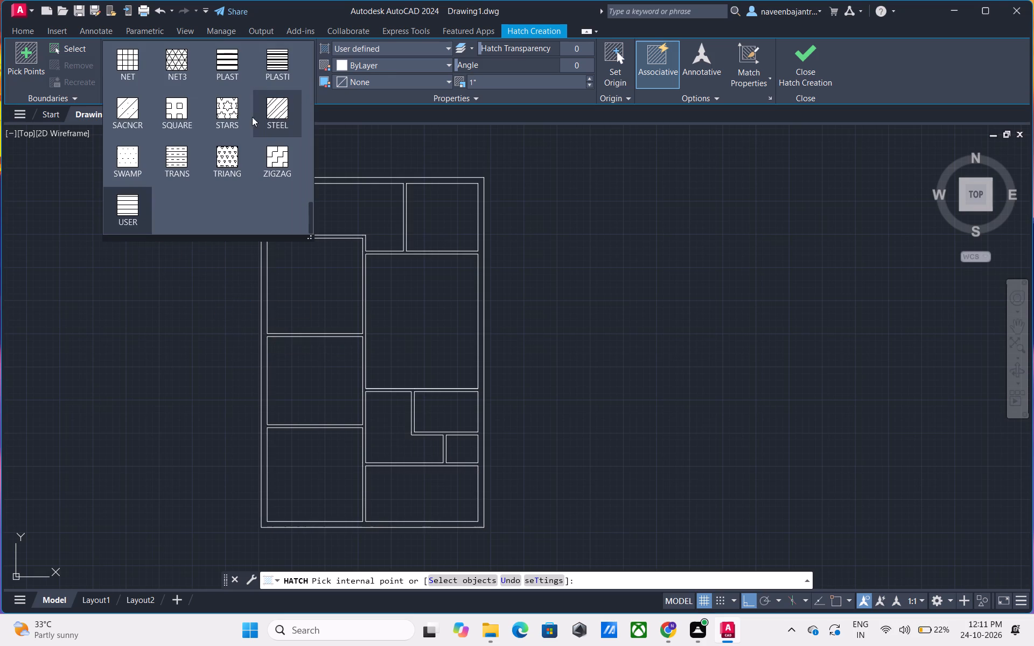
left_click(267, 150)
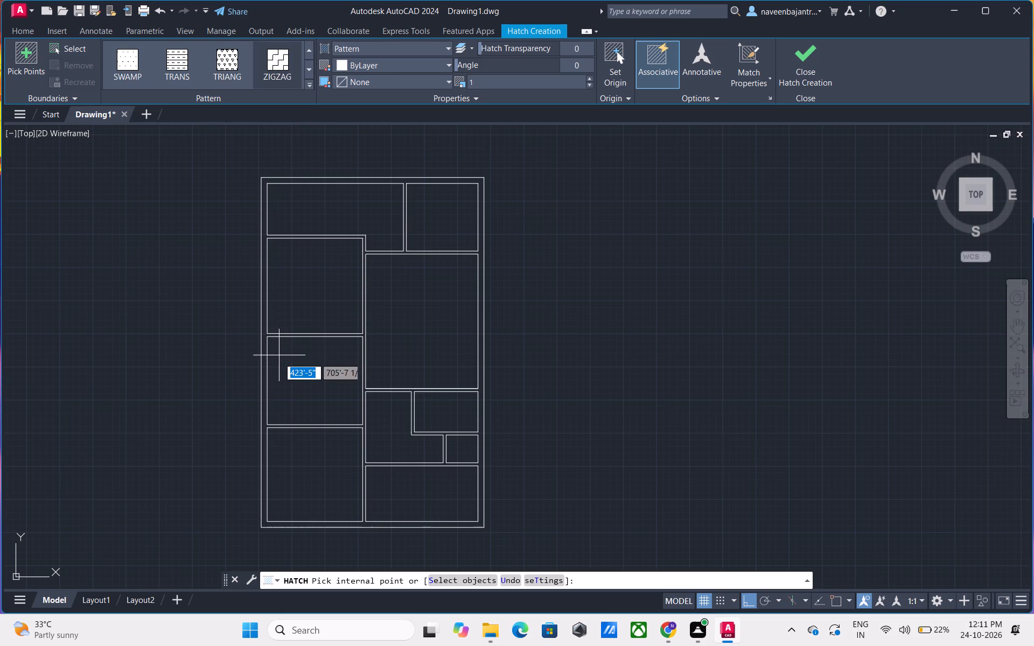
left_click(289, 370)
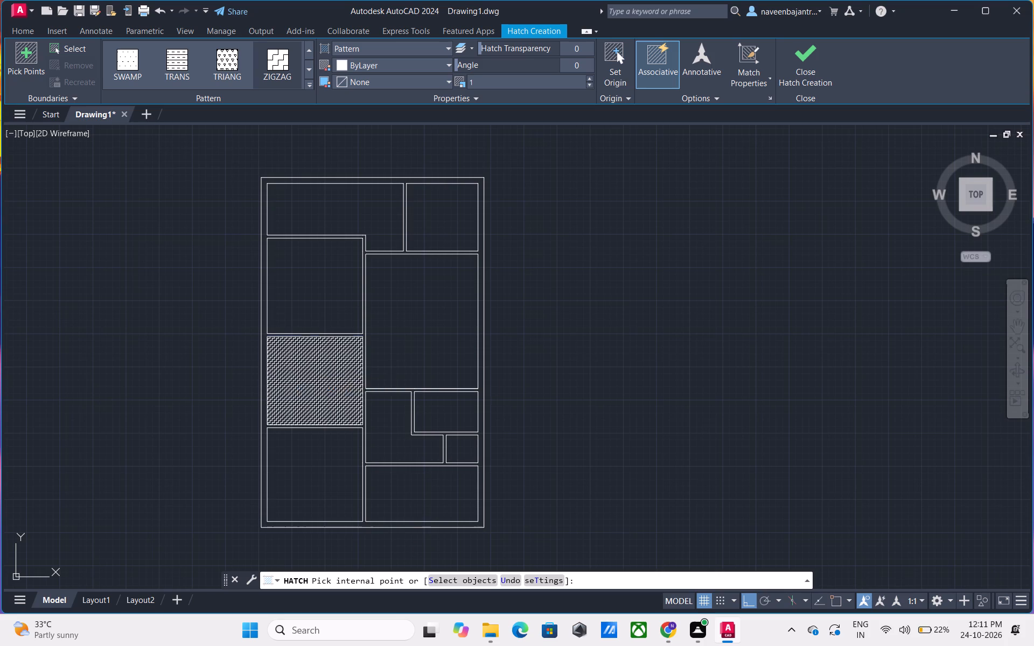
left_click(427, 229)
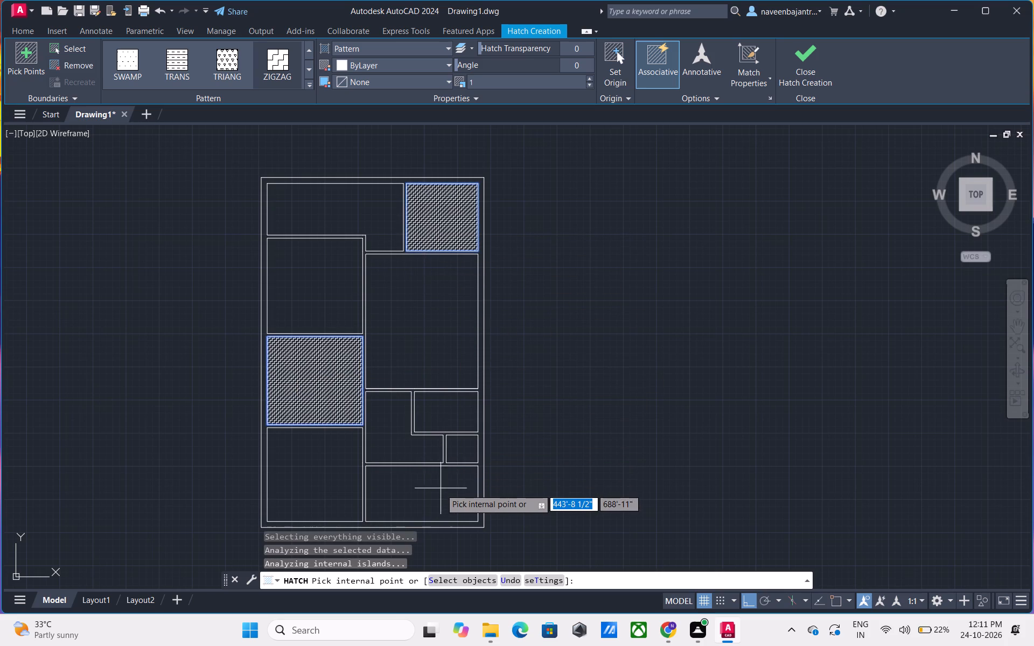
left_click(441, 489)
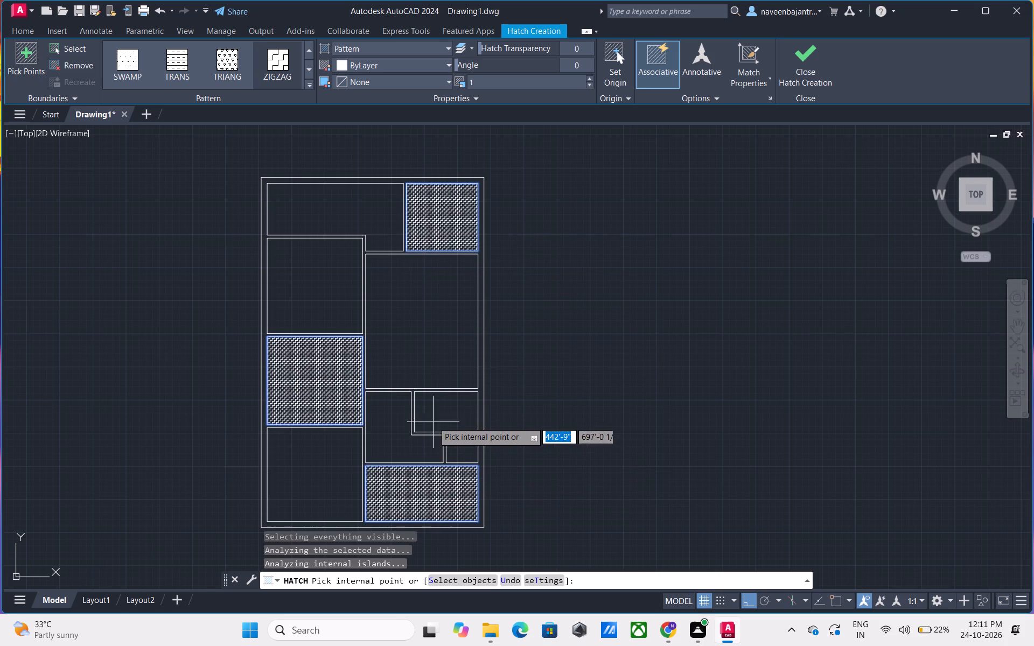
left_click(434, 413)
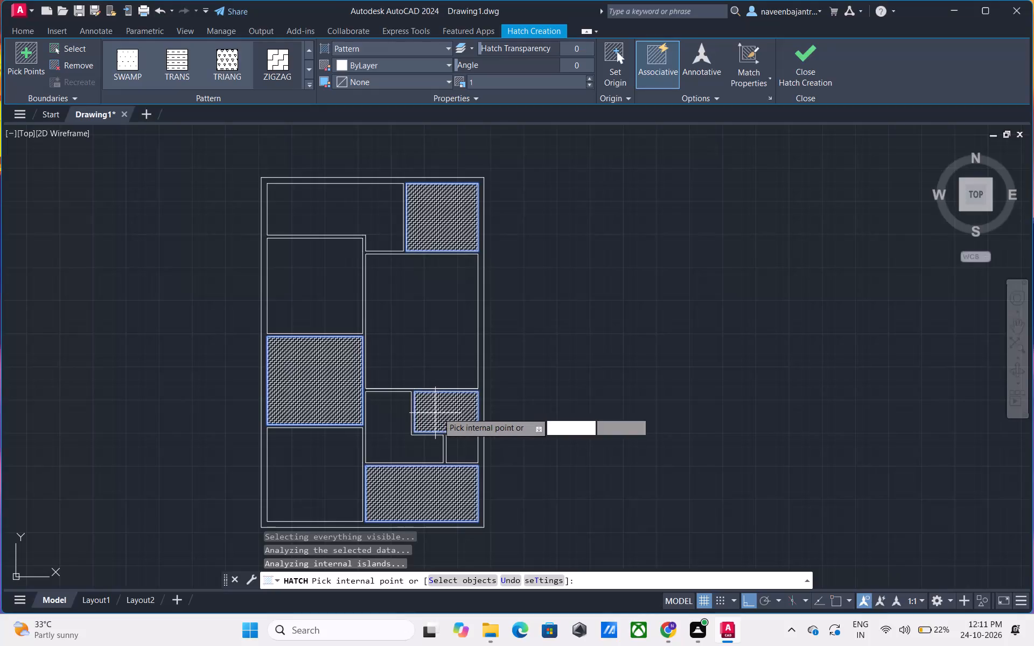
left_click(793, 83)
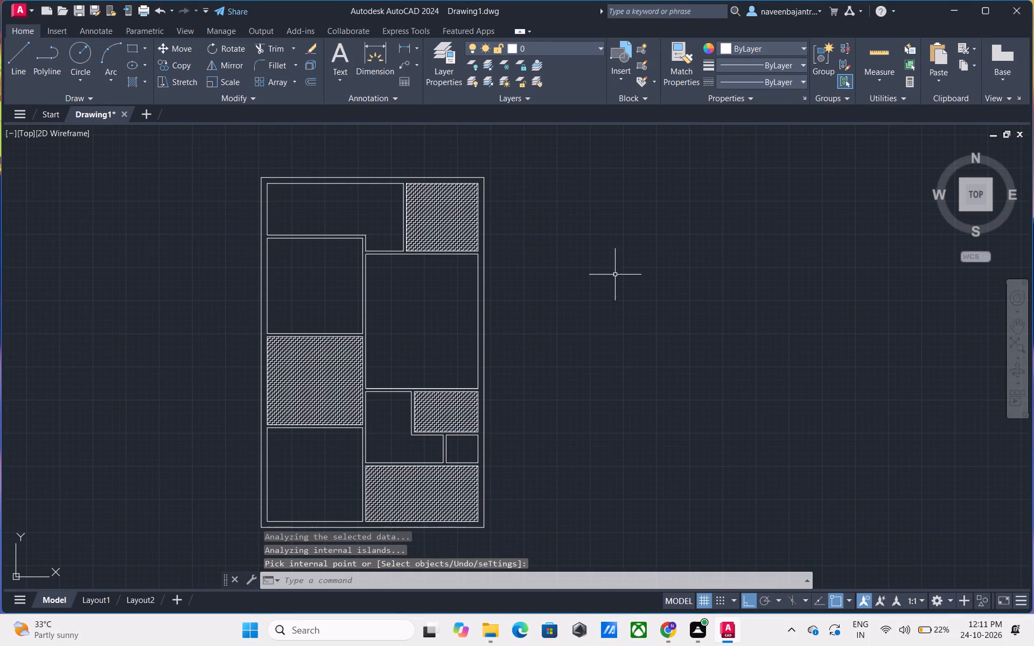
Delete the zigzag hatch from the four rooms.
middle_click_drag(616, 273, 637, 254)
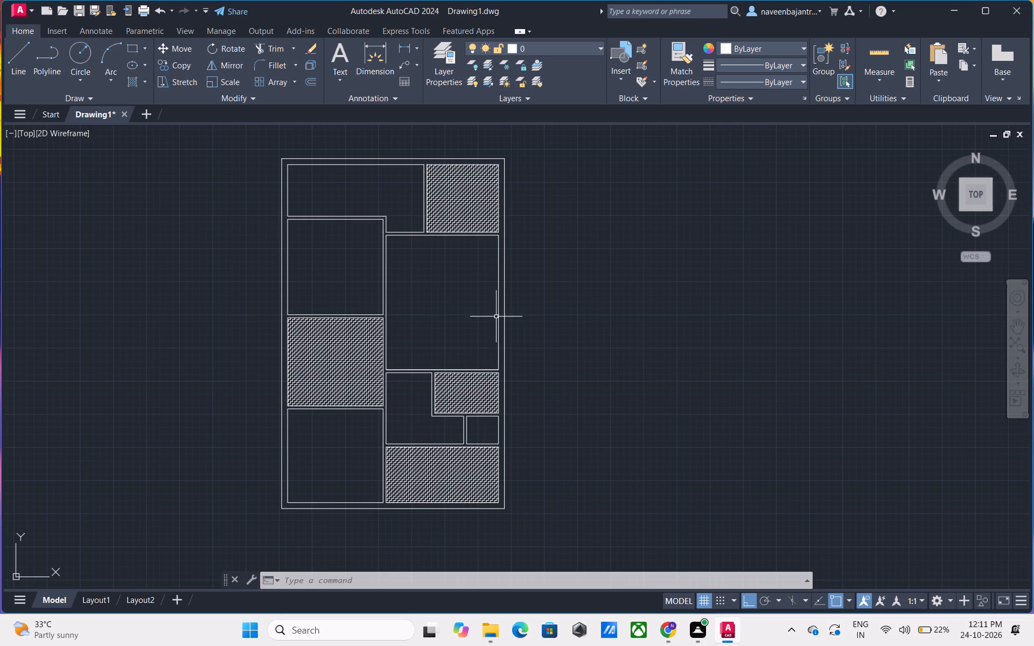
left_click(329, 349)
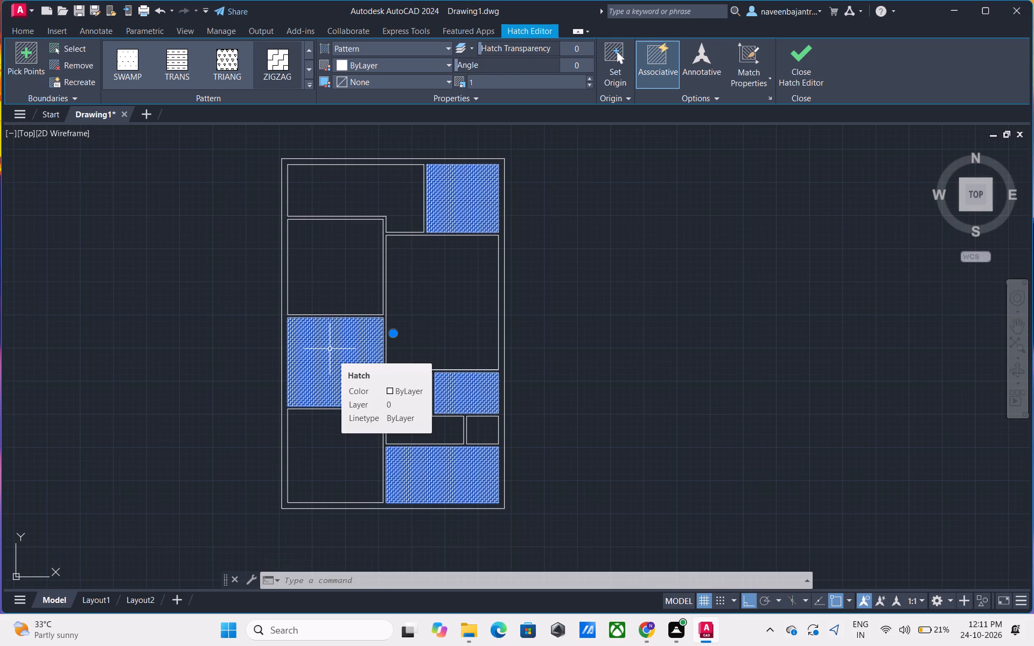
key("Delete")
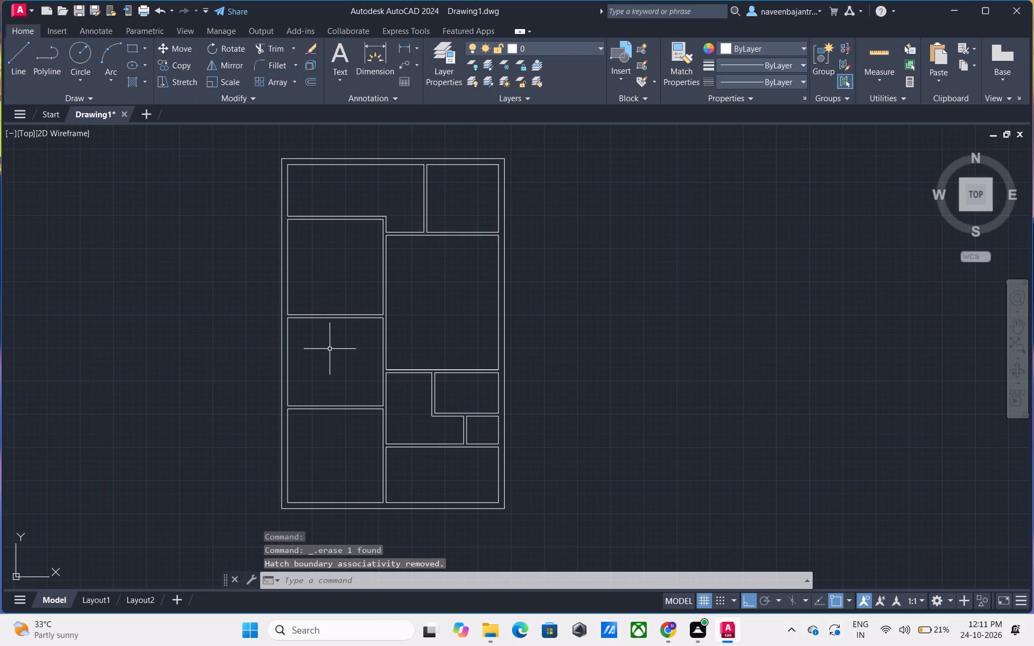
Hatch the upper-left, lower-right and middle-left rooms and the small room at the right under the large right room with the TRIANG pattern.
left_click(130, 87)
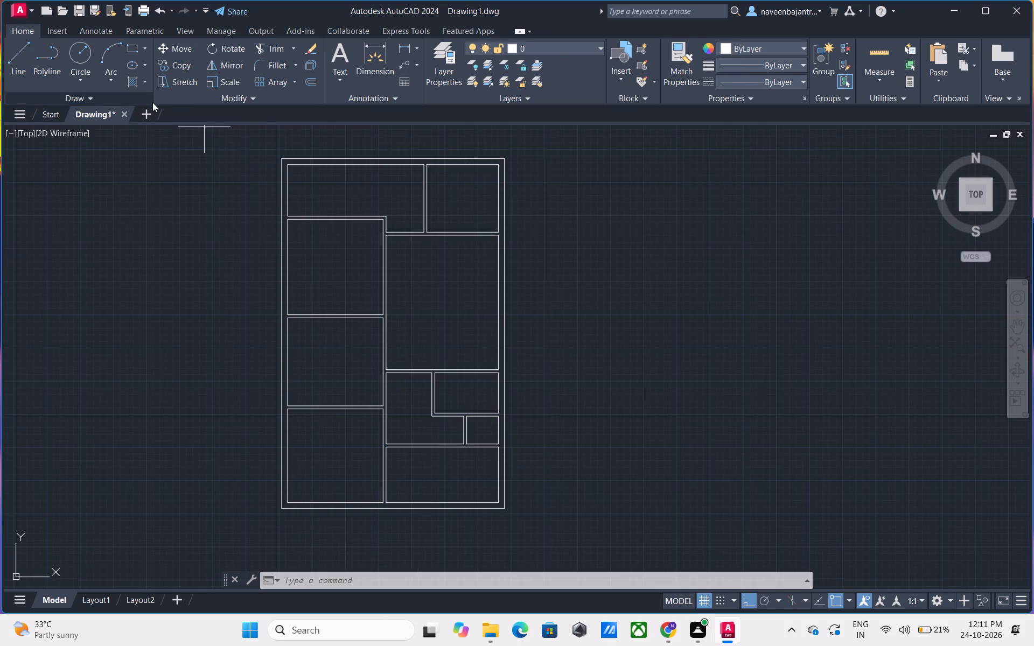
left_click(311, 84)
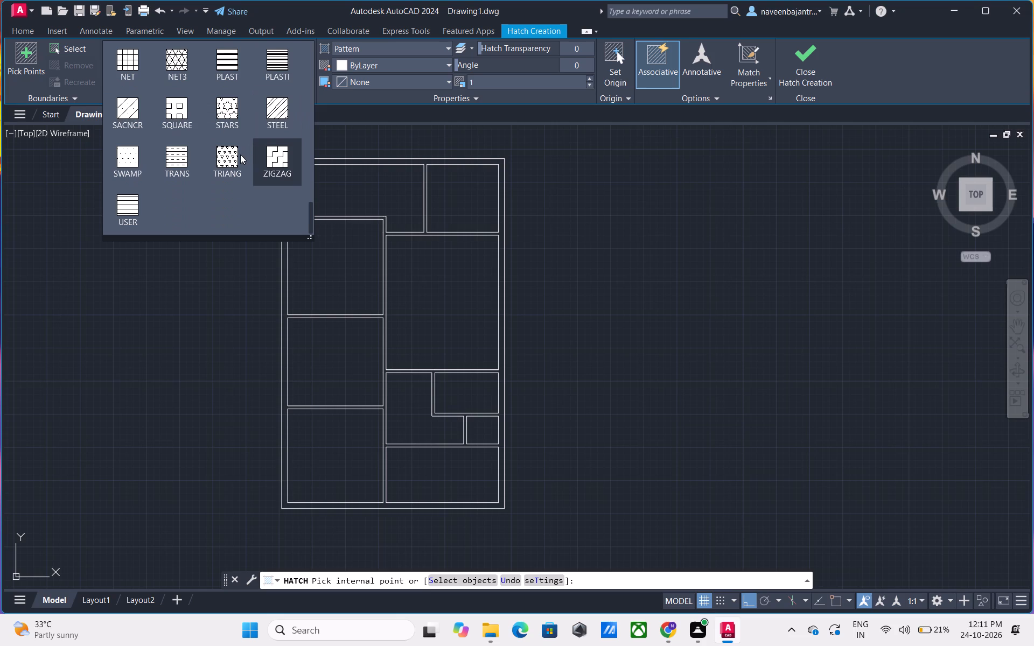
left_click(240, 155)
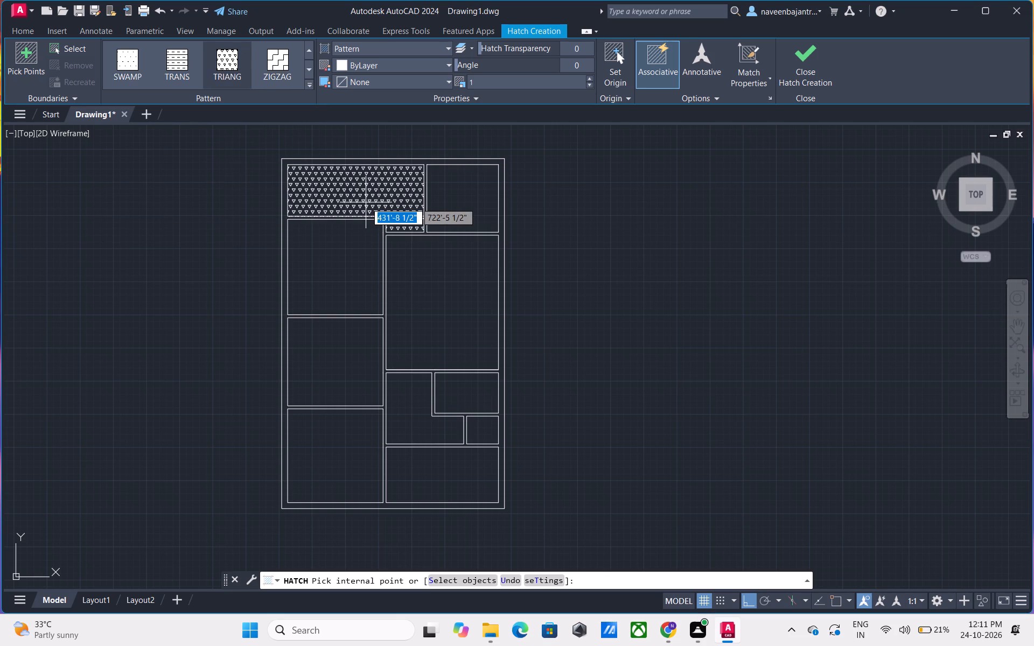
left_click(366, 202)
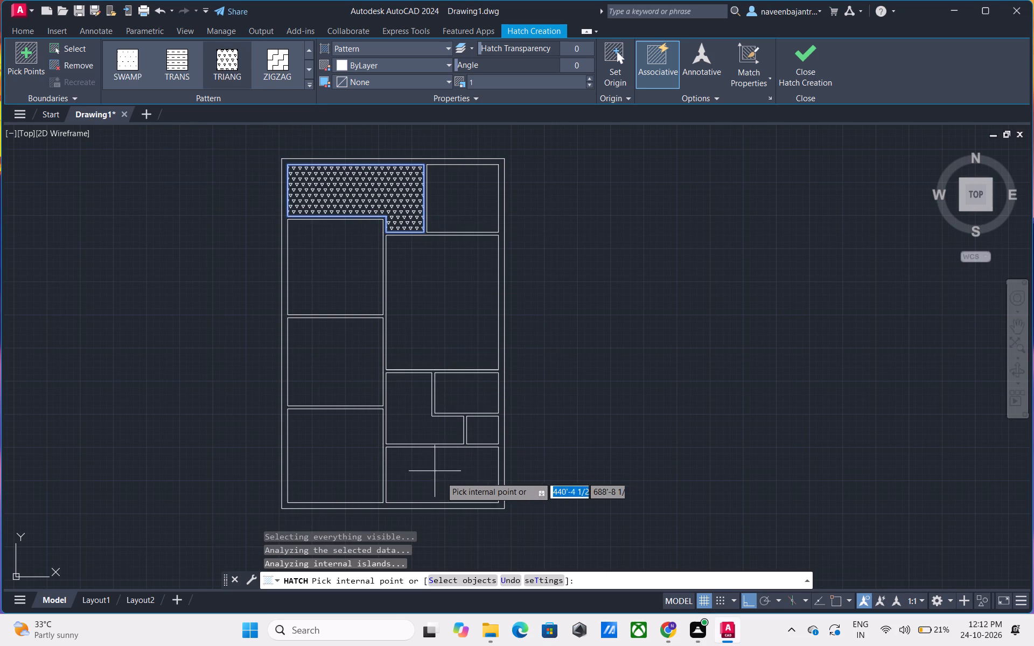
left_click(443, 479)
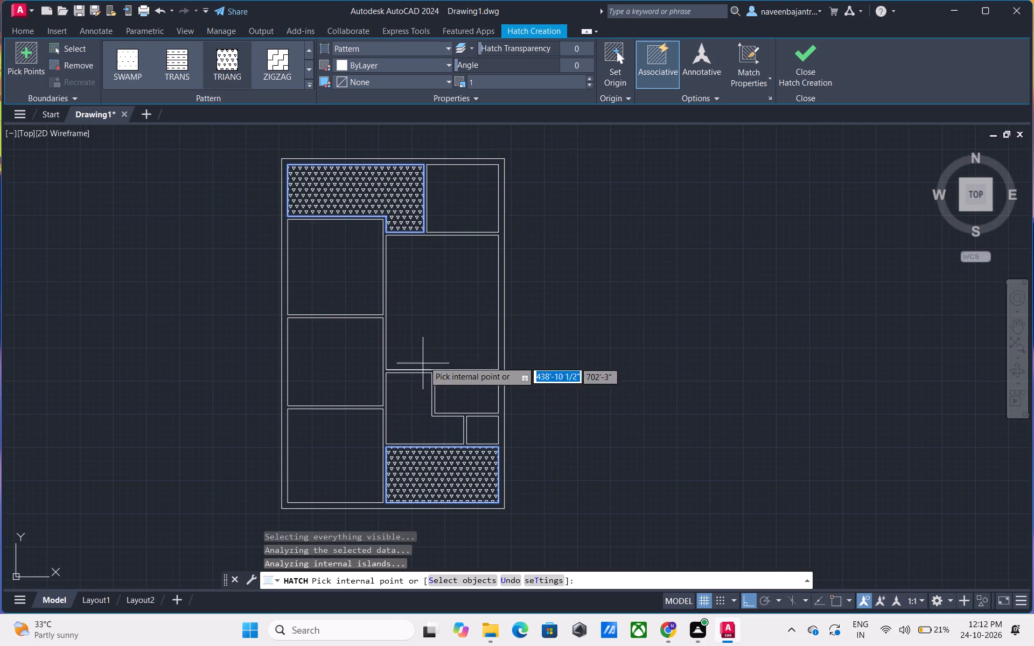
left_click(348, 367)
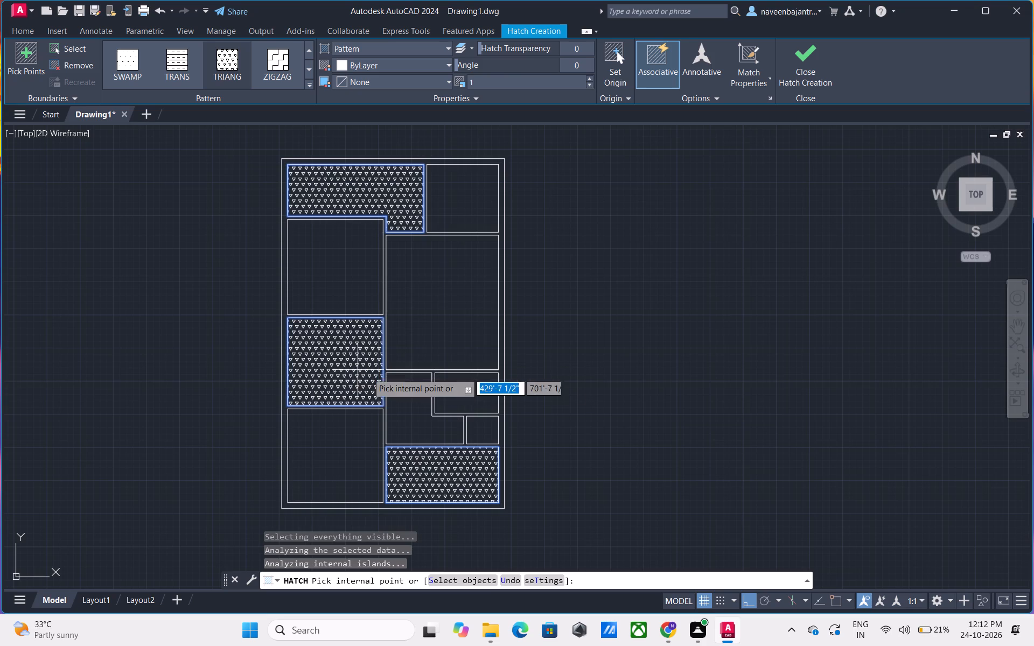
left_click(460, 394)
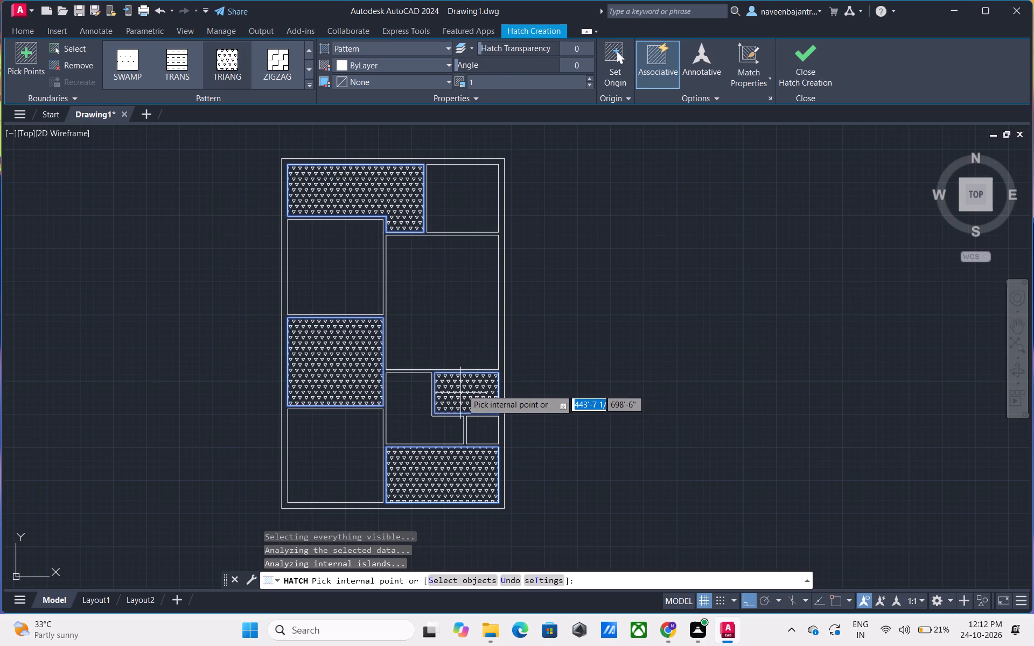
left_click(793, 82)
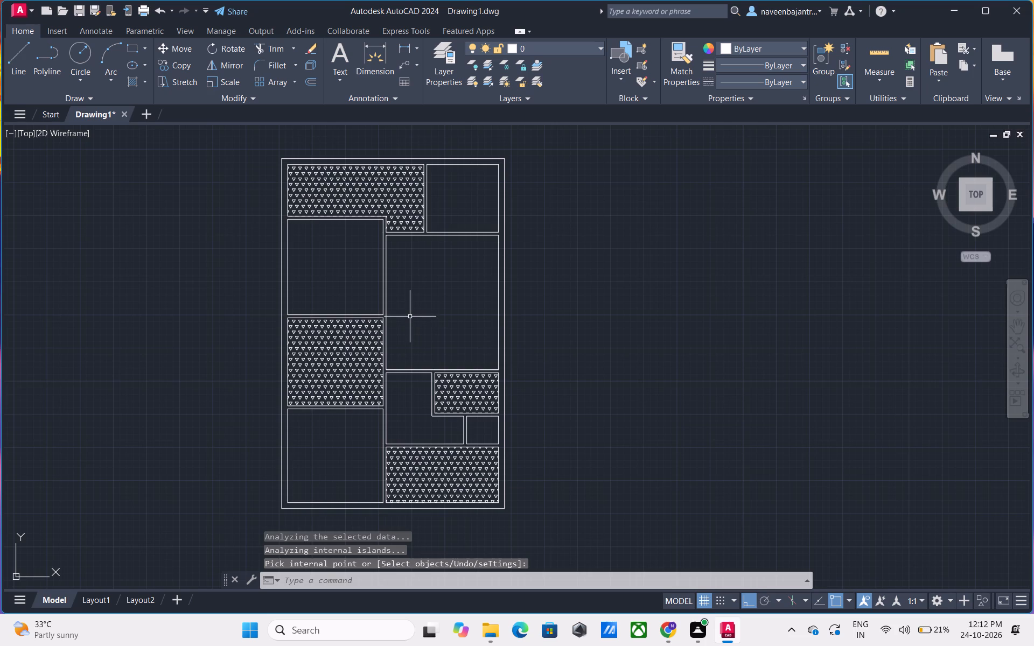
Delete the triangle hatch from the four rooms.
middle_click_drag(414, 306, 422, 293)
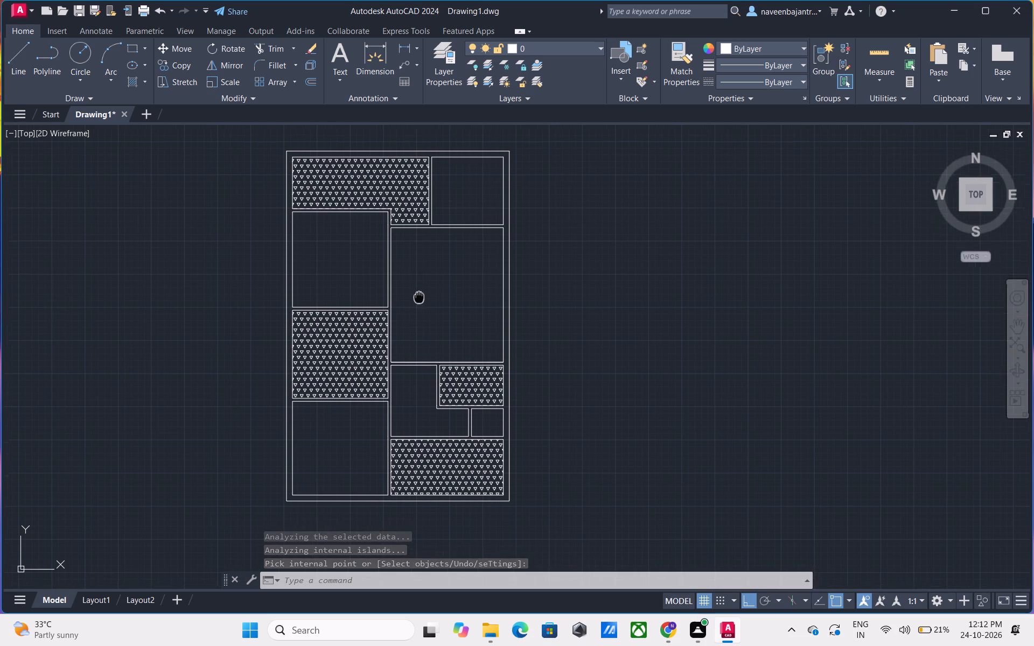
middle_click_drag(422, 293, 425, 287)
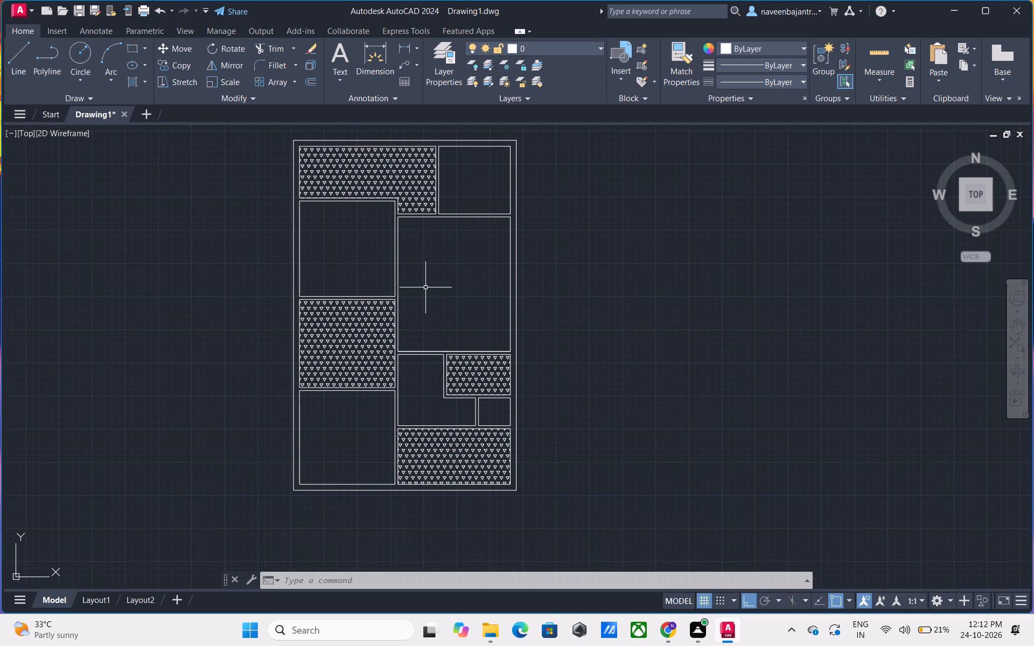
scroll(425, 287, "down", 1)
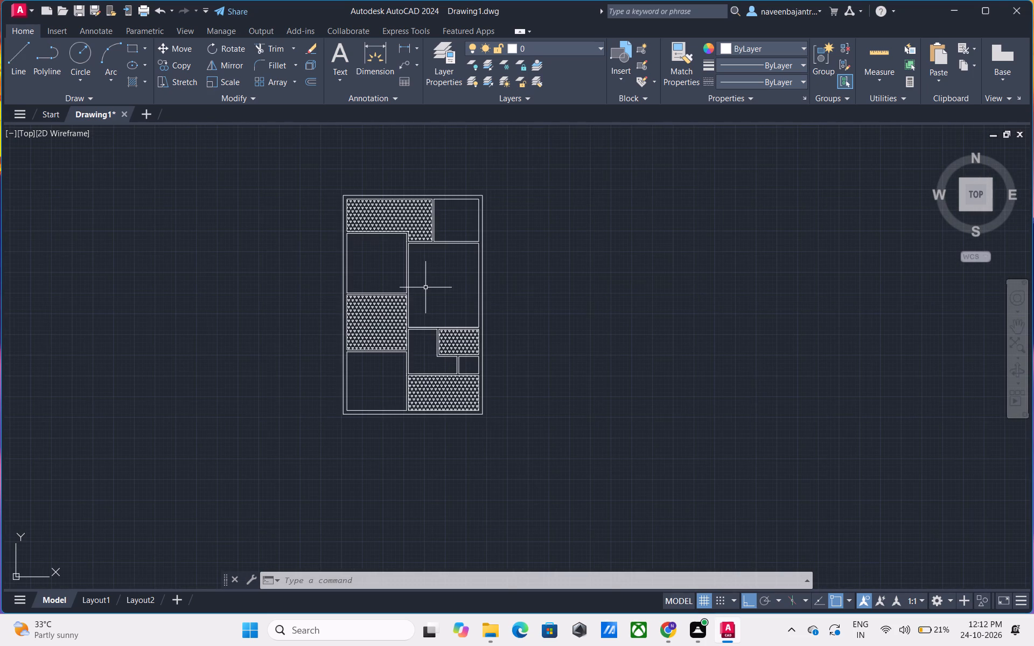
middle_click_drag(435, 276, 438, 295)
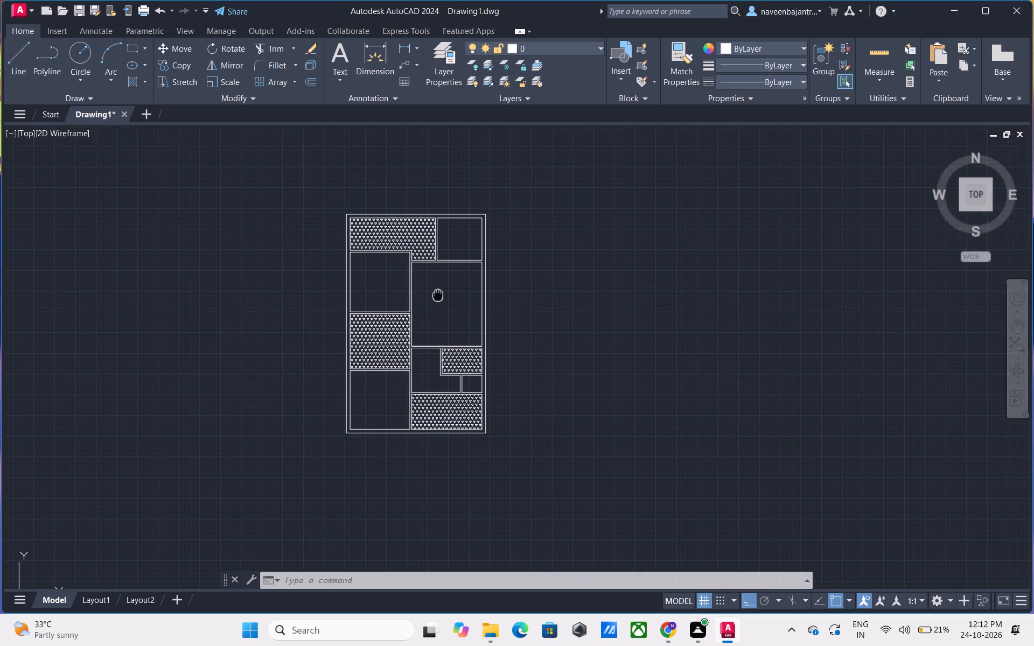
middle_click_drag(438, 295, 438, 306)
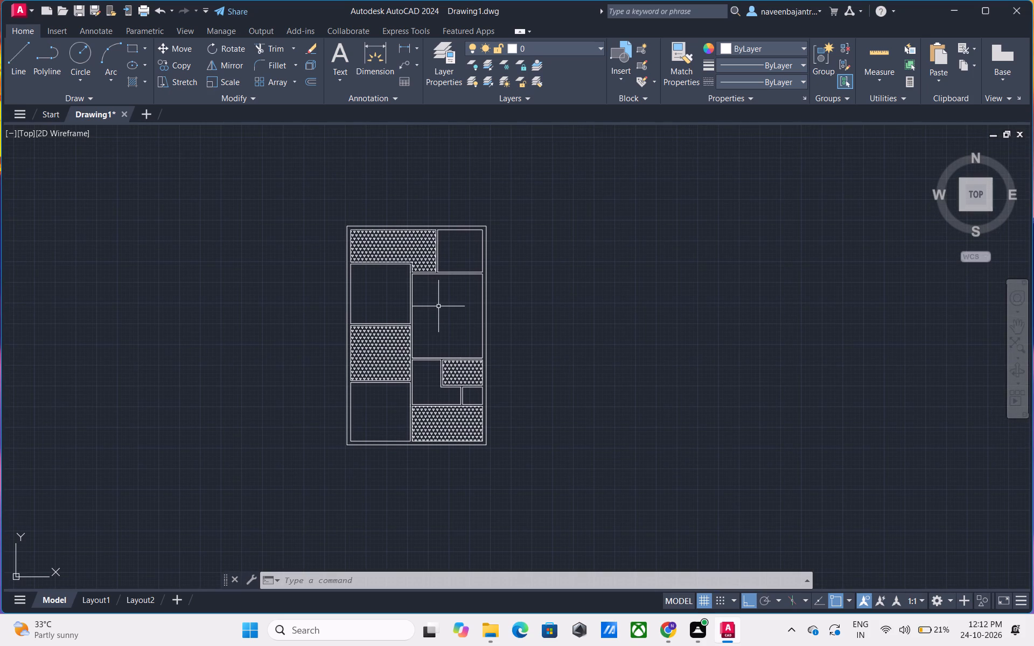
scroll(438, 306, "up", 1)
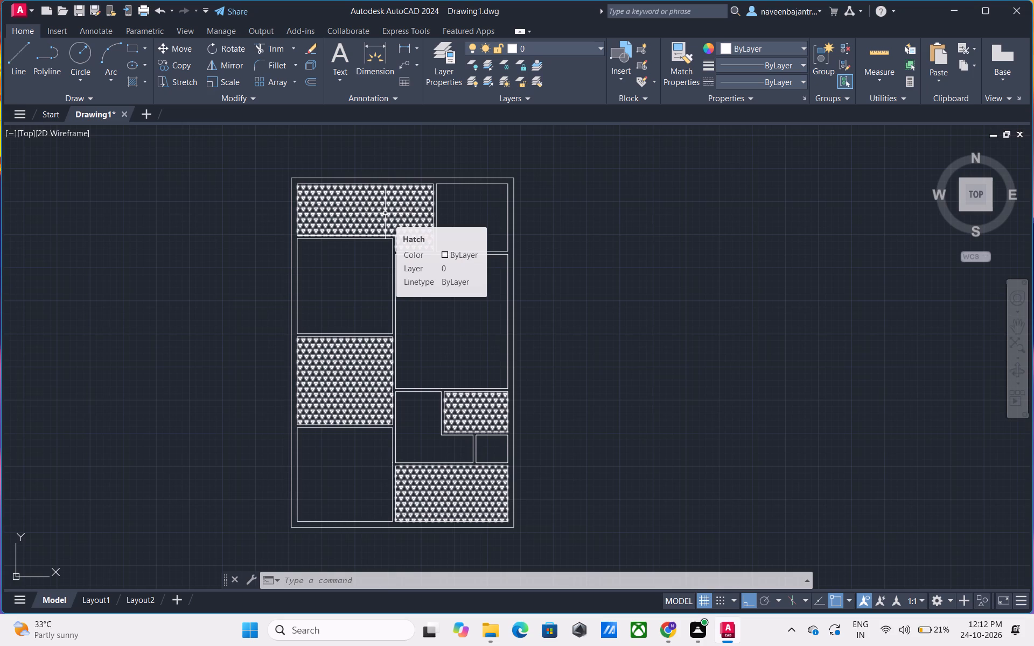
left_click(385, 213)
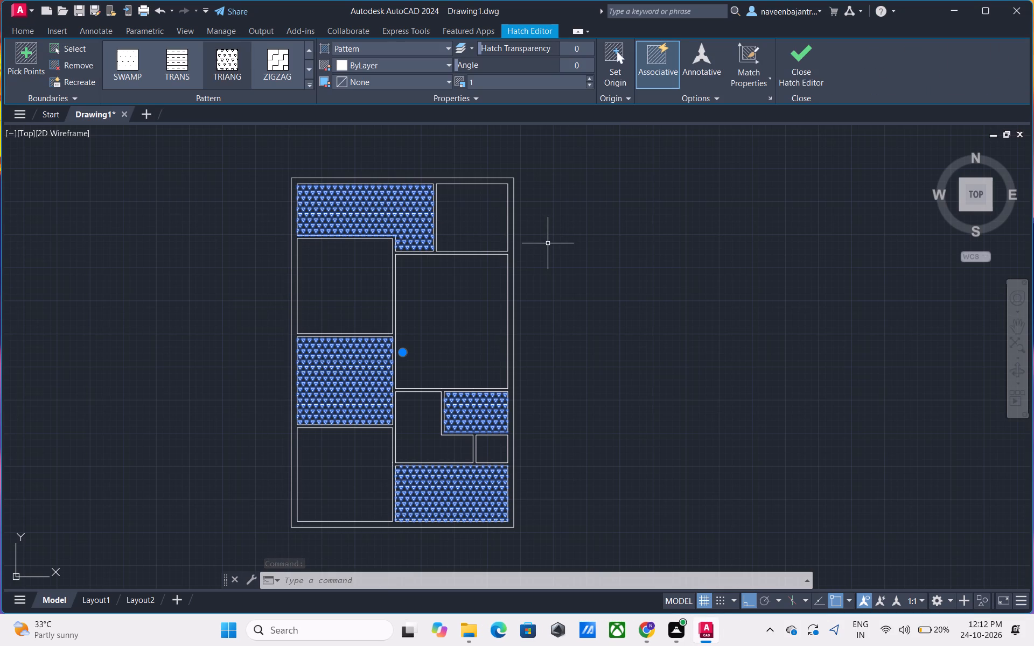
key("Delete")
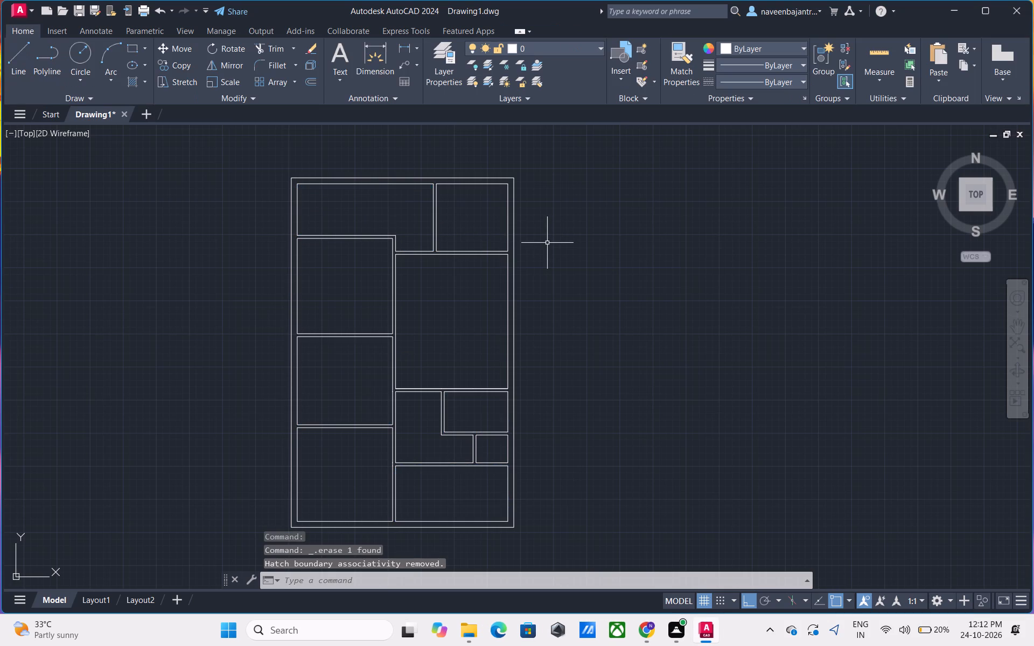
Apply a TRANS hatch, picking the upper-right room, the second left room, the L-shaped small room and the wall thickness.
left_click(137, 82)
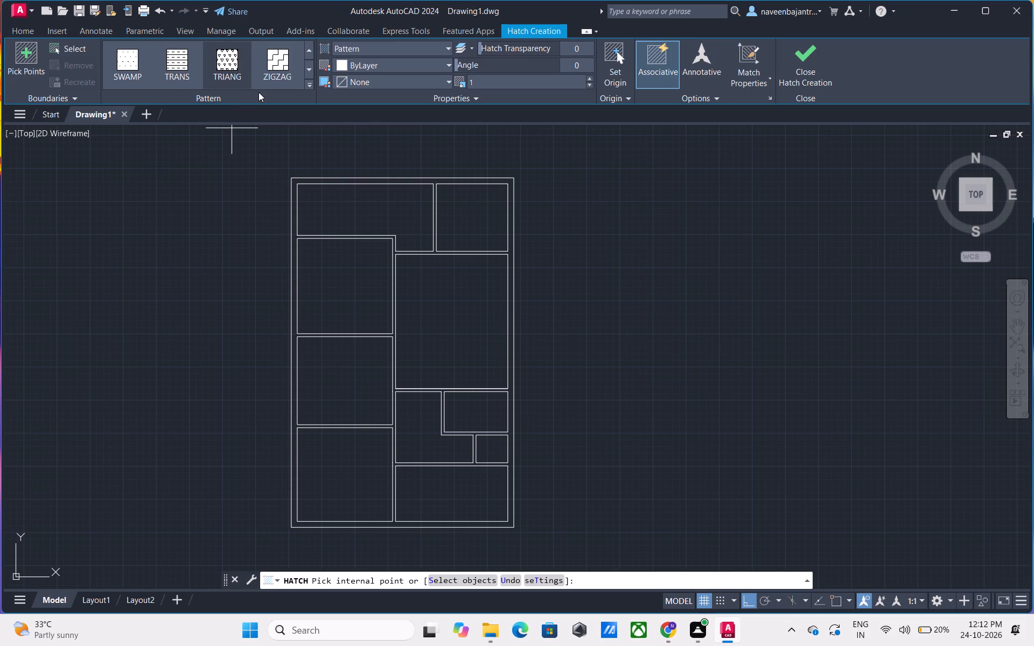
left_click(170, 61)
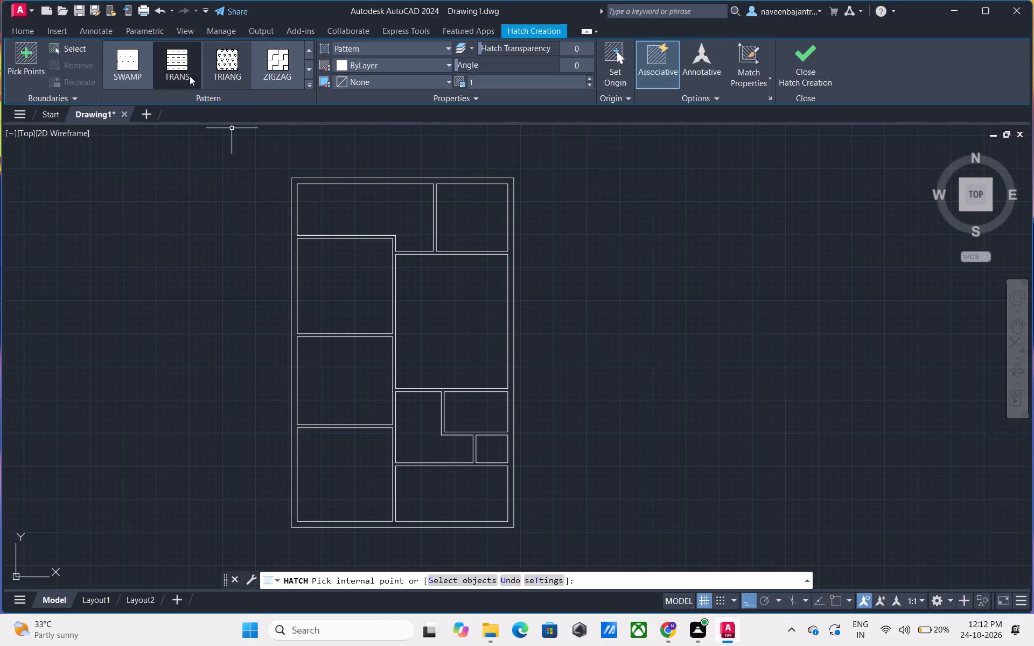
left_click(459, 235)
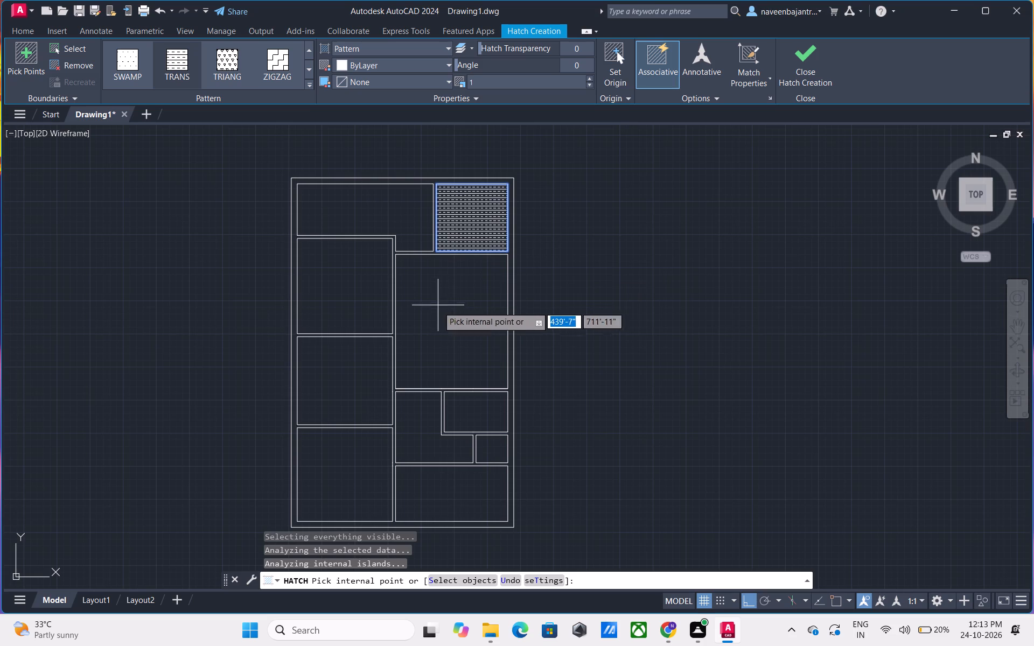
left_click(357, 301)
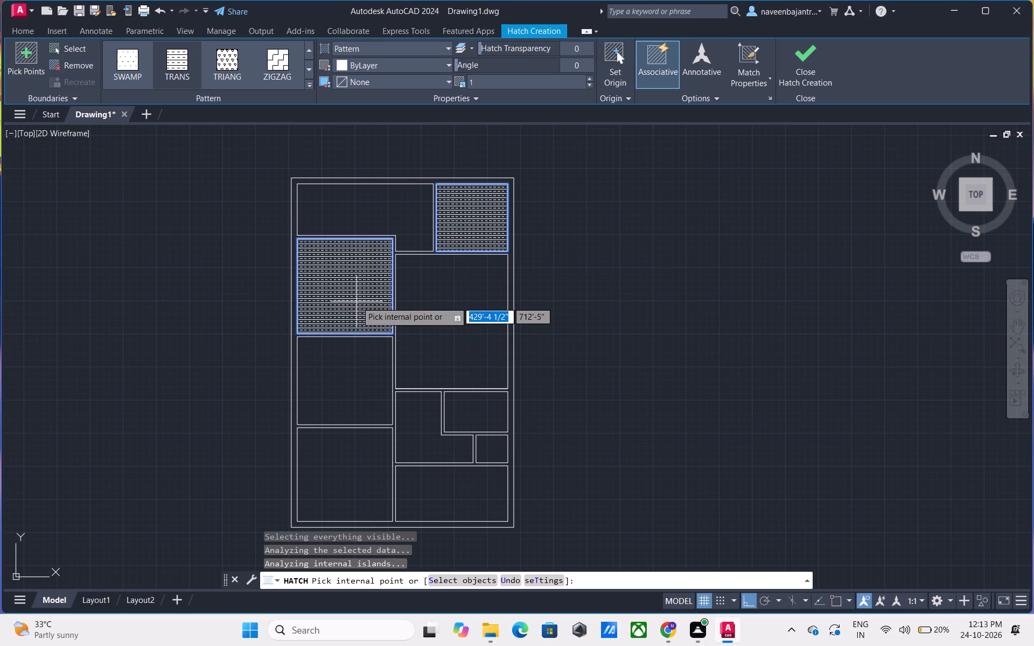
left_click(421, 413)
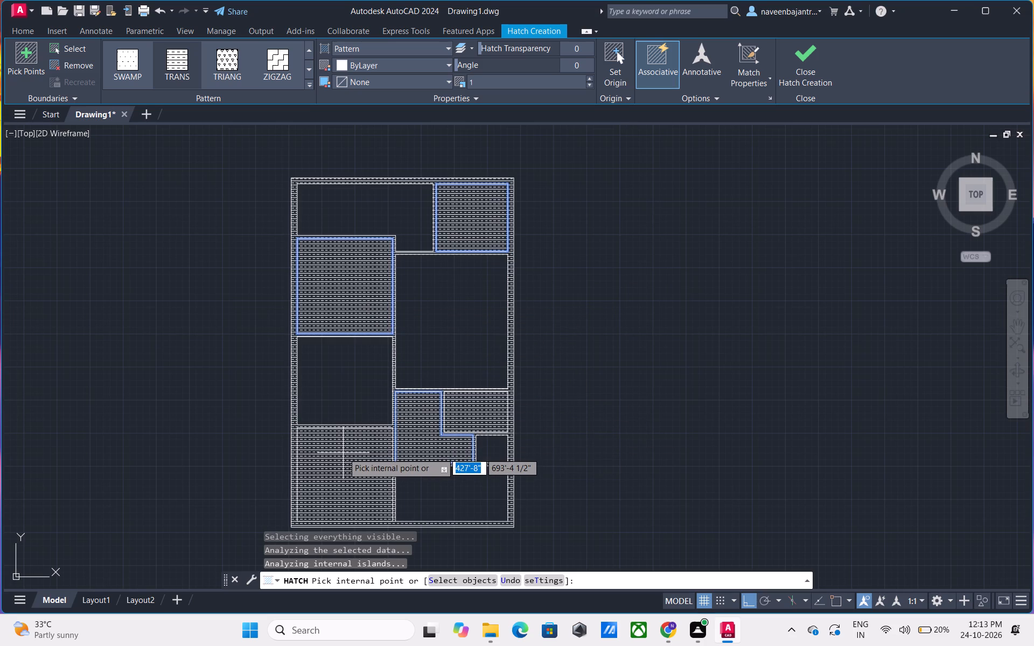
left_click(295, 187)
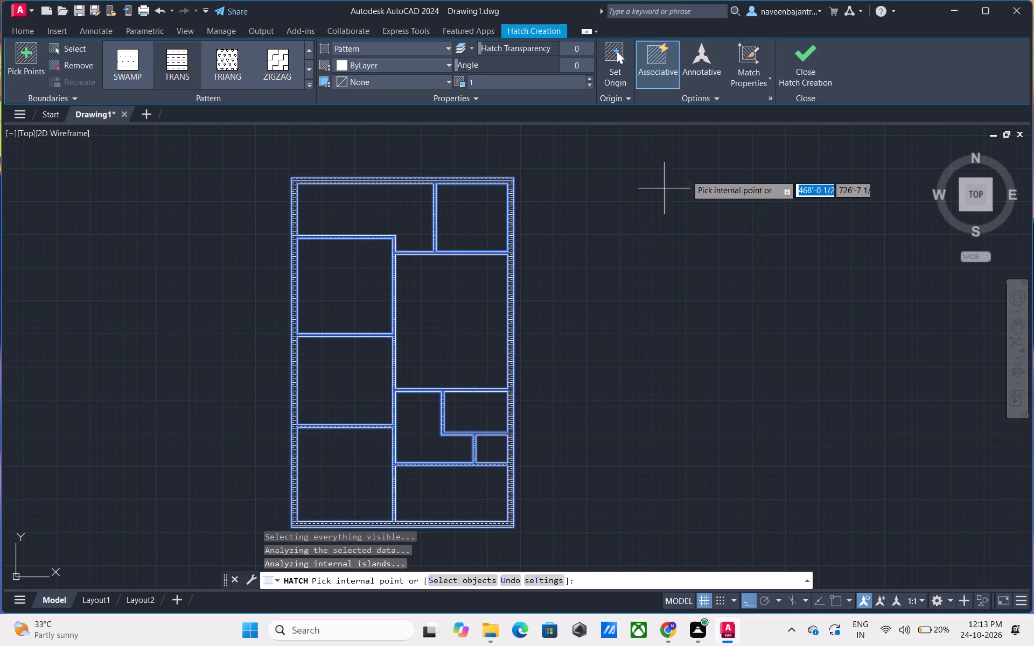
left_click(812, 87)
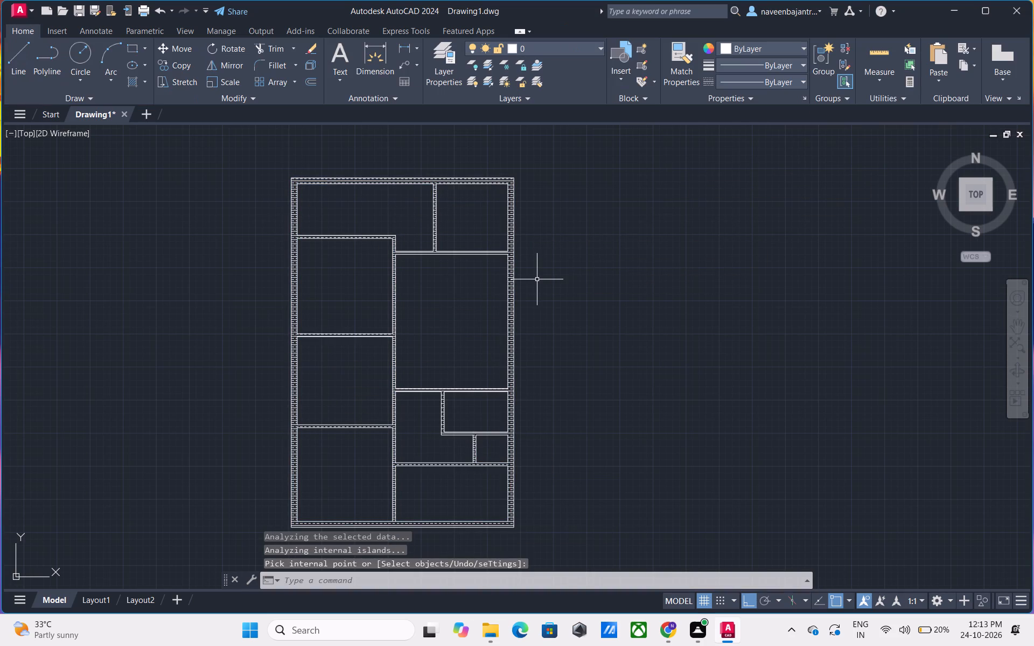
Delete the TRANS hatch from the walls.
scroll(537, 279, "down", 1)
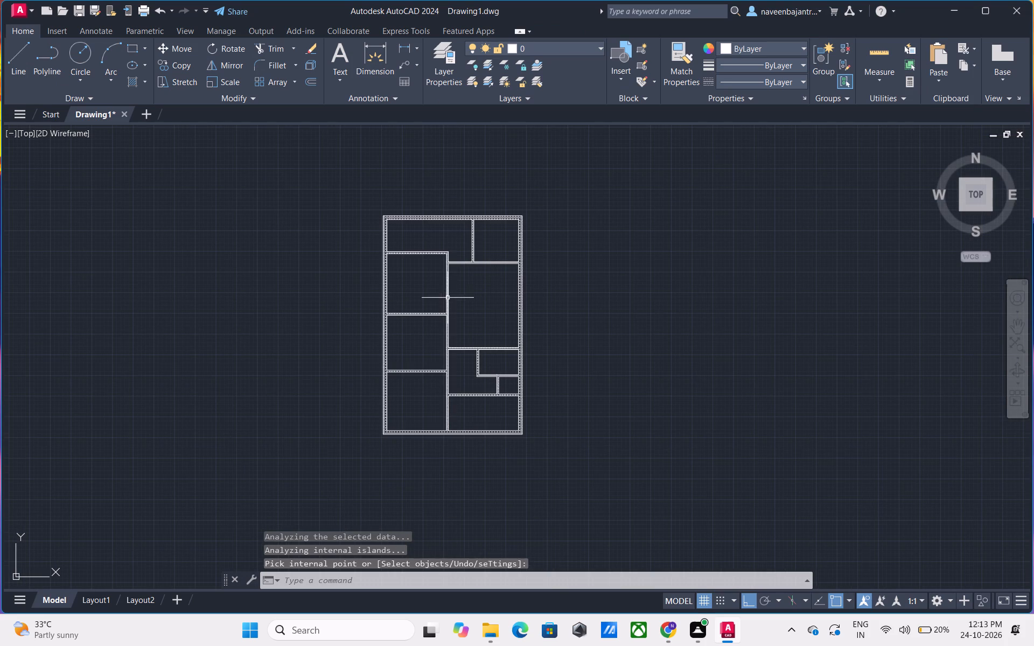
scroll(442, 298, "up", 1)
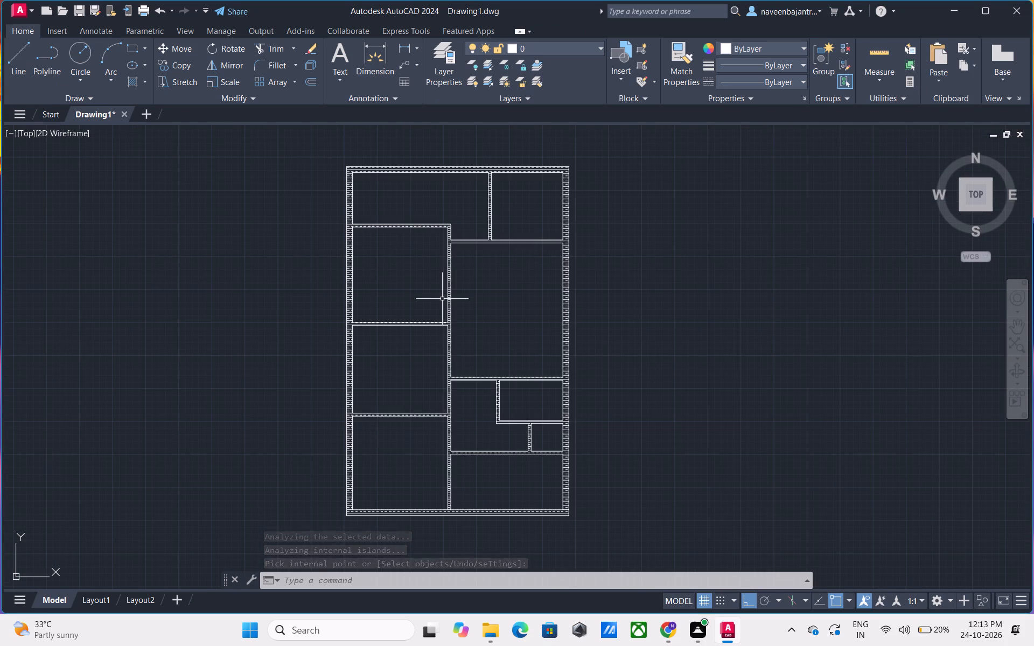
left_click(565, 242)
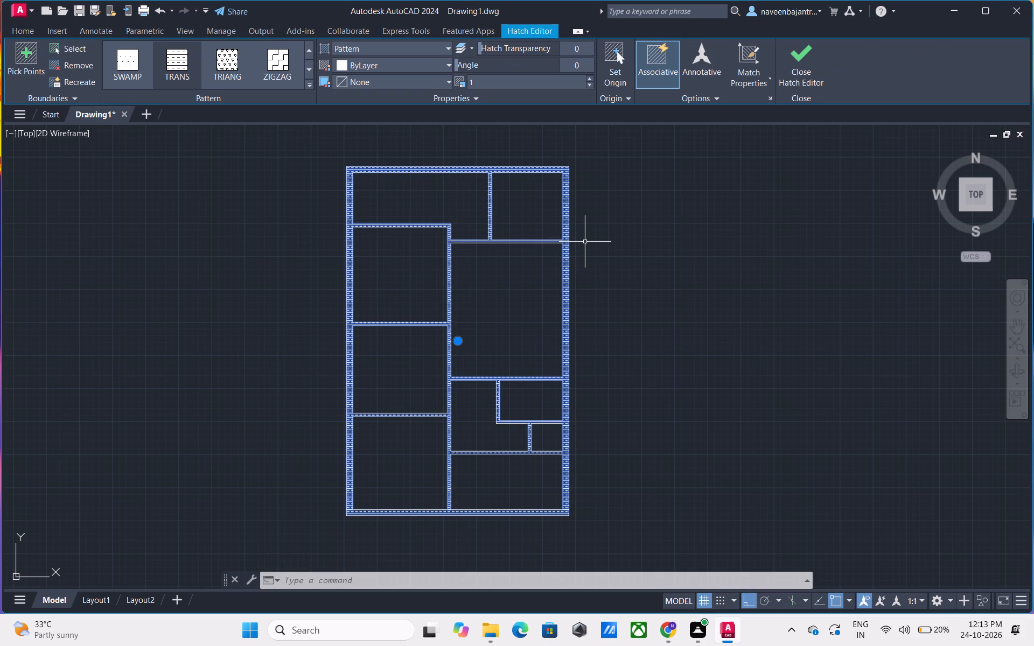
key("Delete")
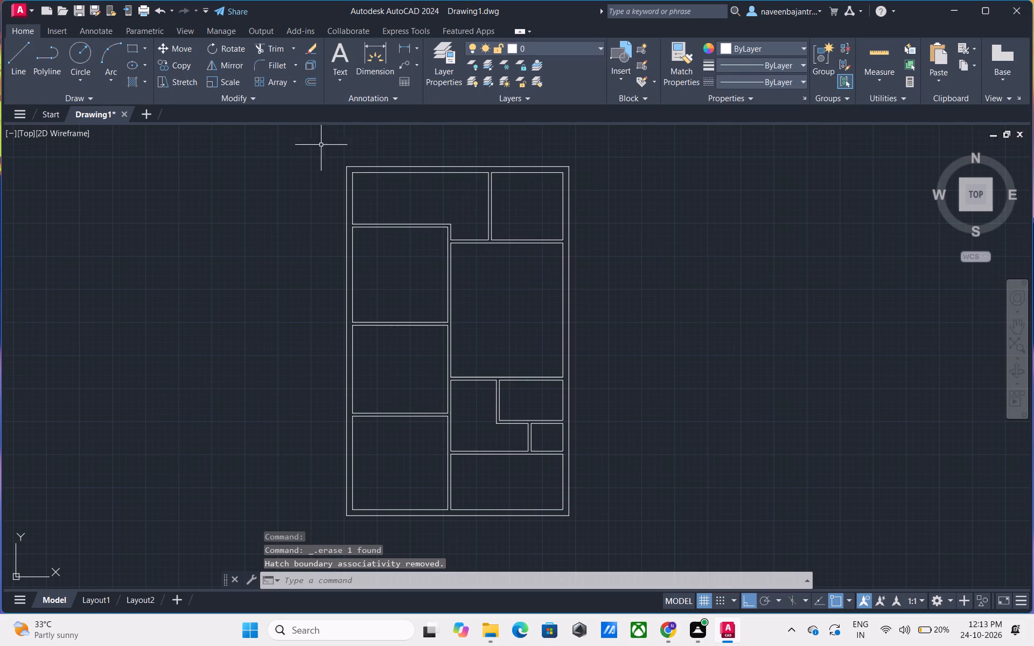
Hatch the outer walls and partitions of the floor plan with the STEEL pattern.
left_click(130, 83)
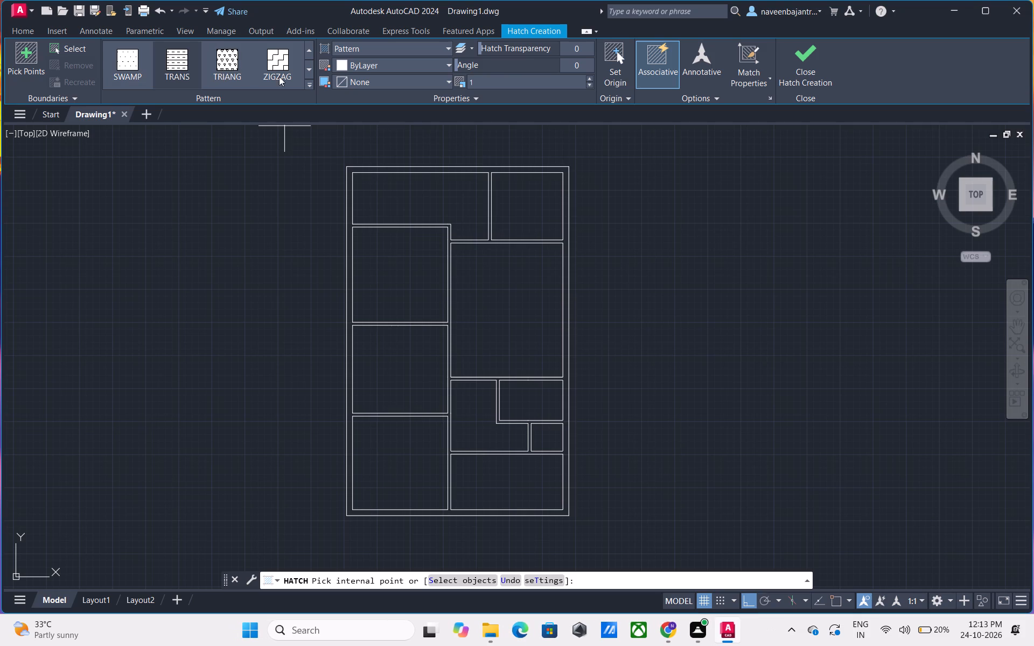
left_click(306, 83)
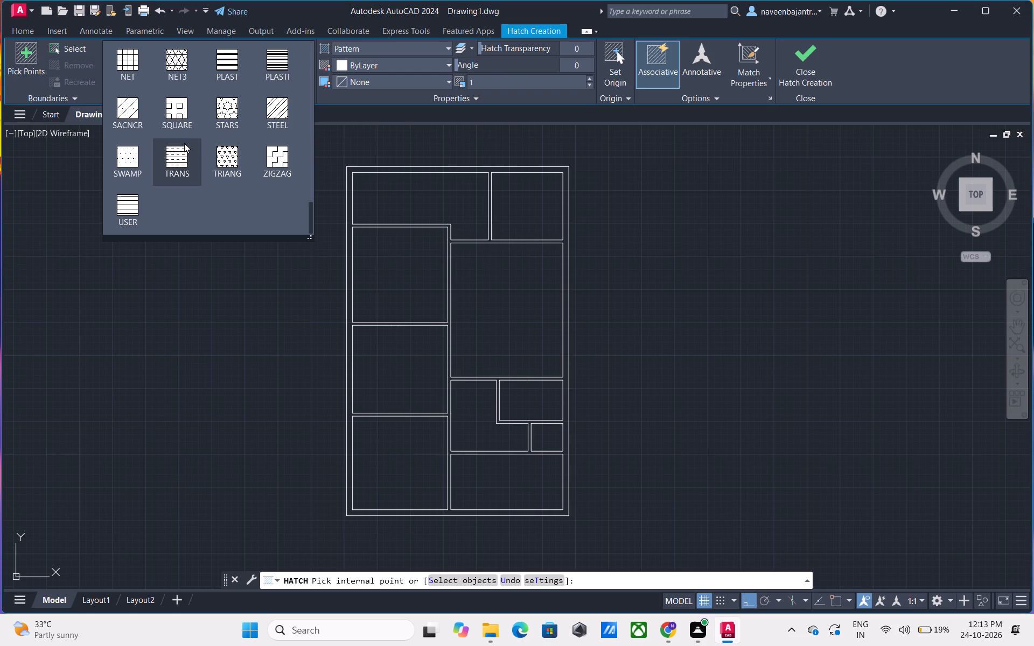
left_click(134, 162)
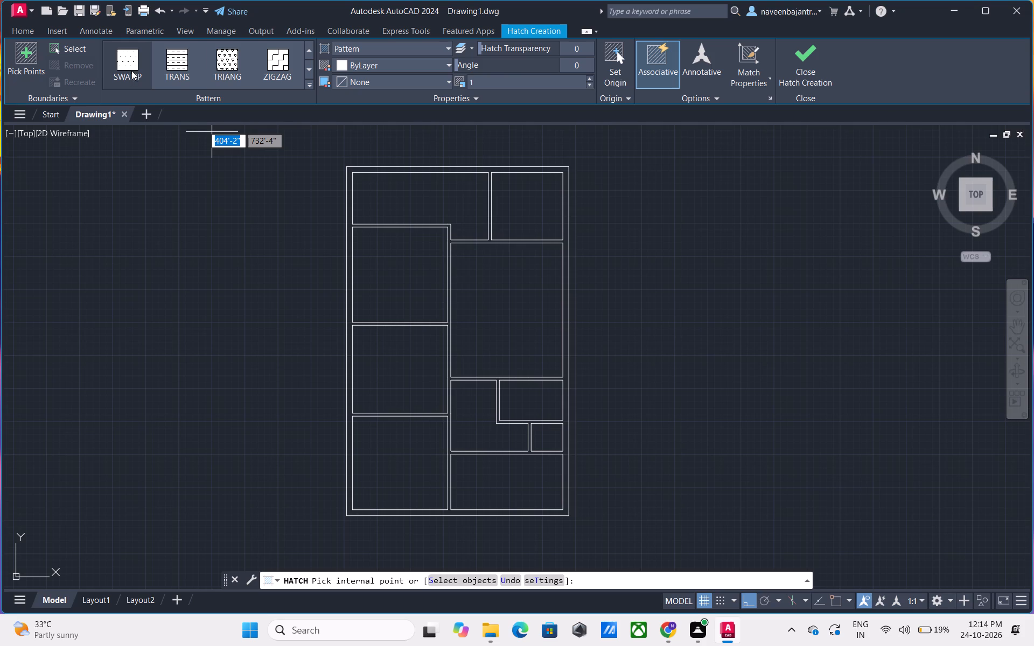
left_click(306, 85)
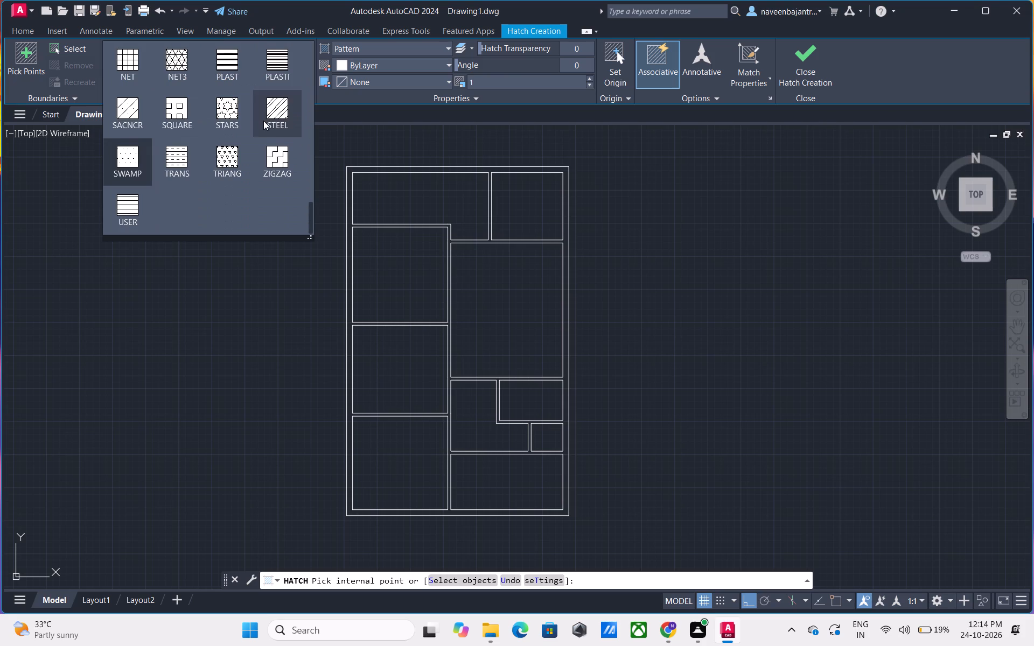
scroll(263, 121, "up", 2)
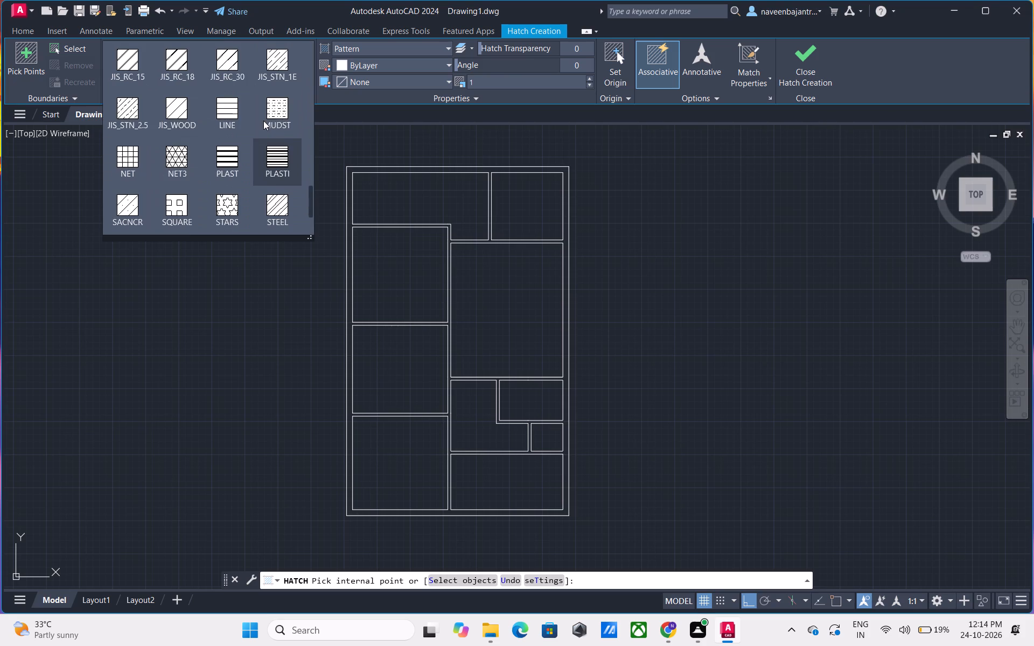
left_click(279, 212)
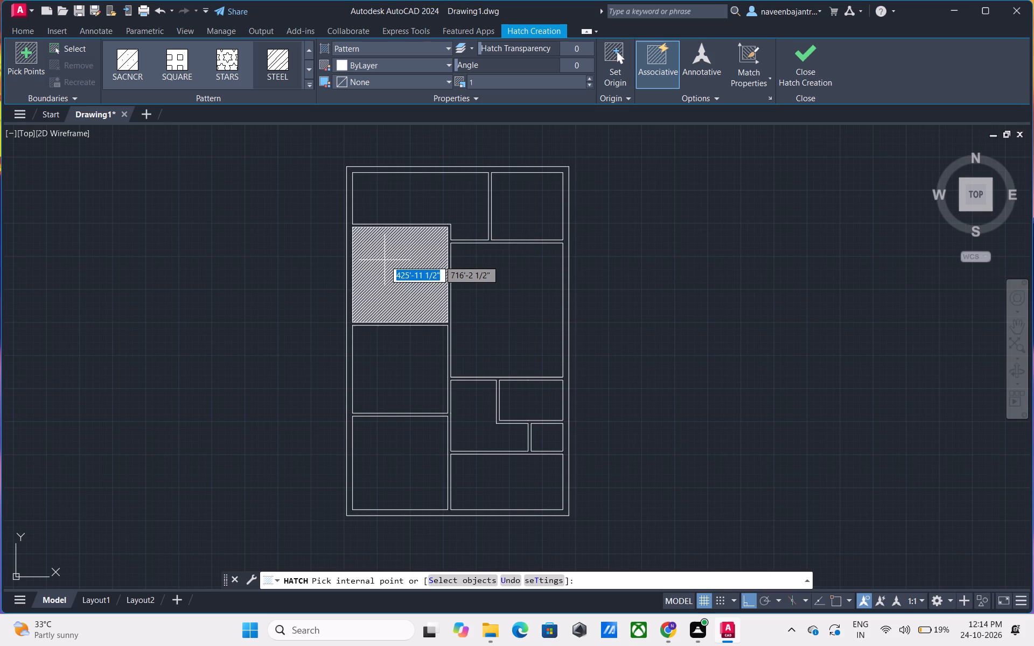
left_click(492, 168)
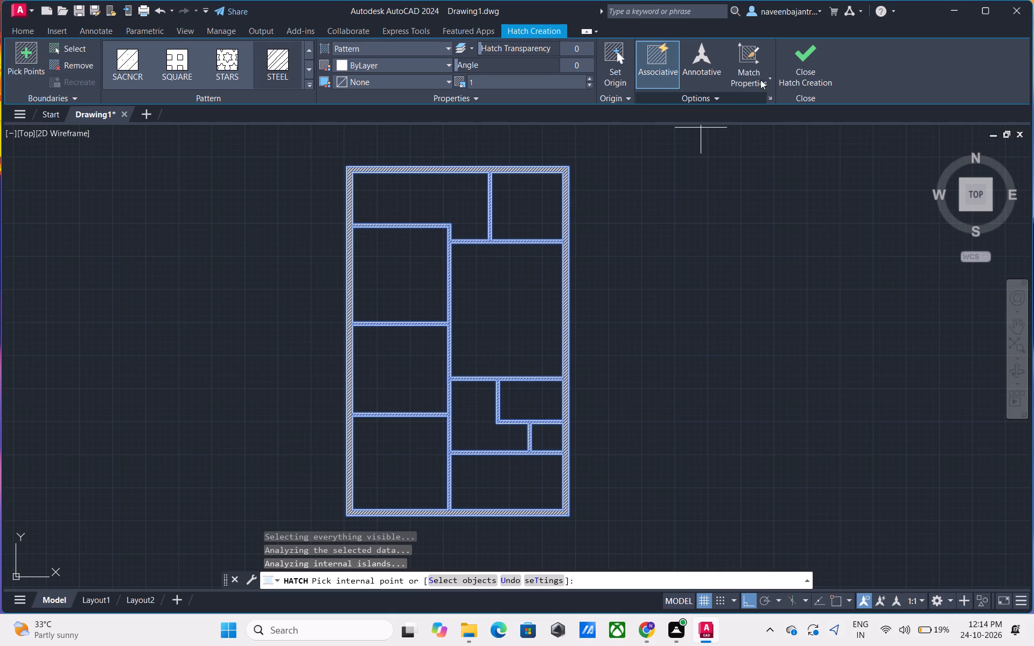
left_click(795, 72)
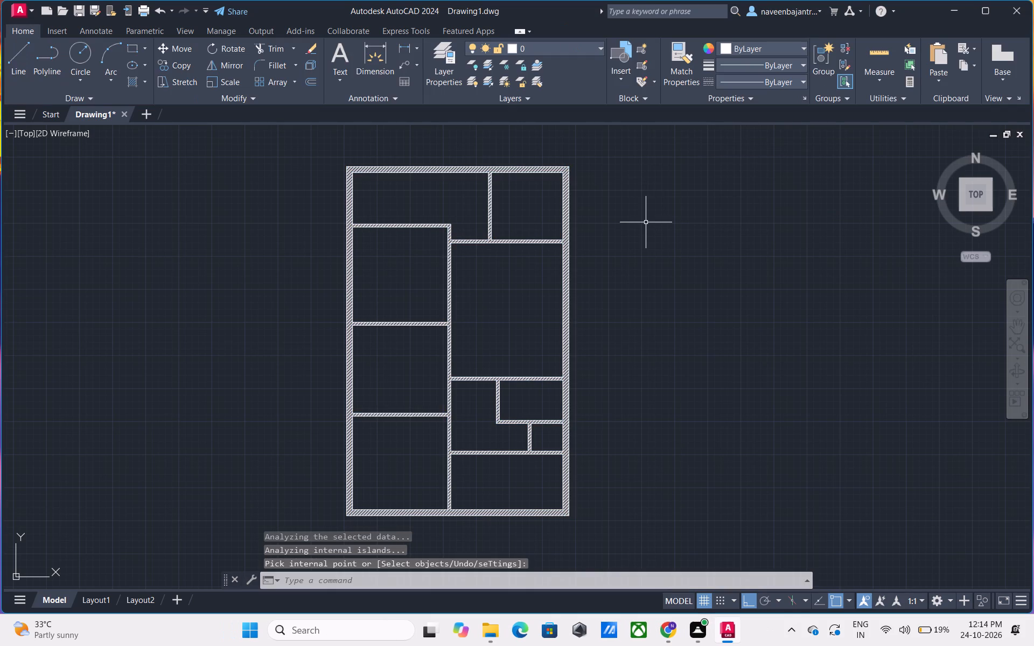
Delete the STEEL hatch from the outer walls and partitions of the floor plan.
middle_click_drag(646, 222, 639, 225)
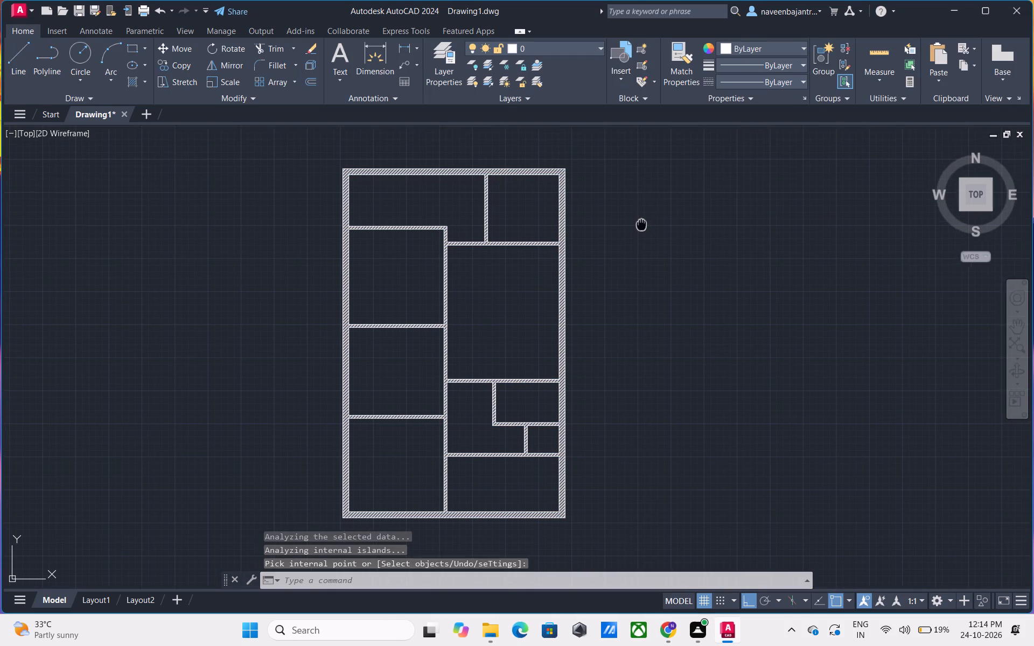
middle_click_drag(639, 225, 536, 209)
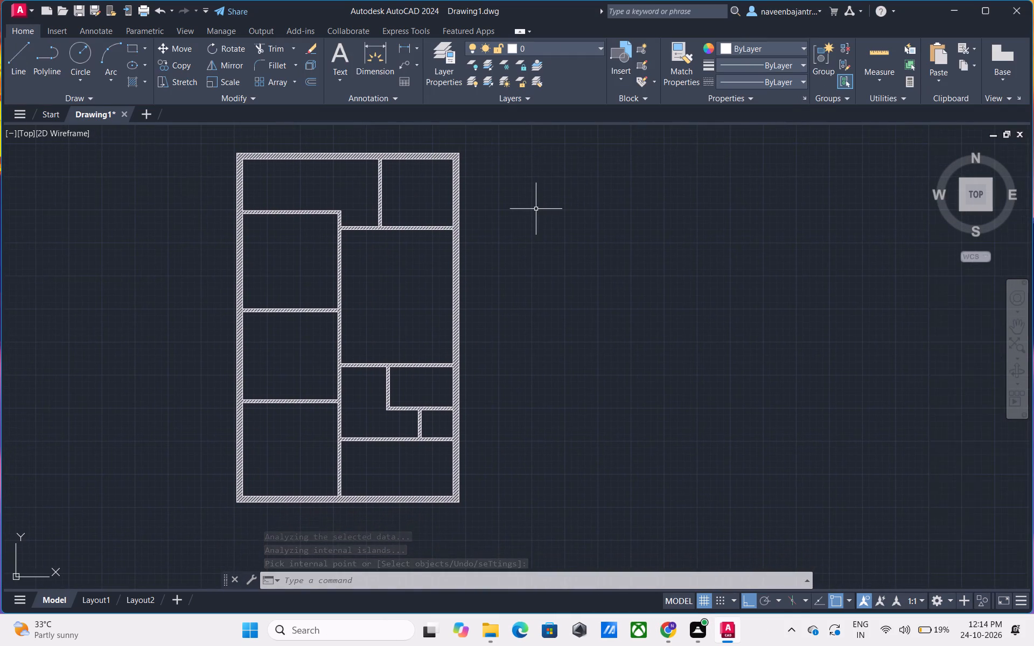
scroll(536, 209, "up", 1)
scroll(529, 215, "down", 1)
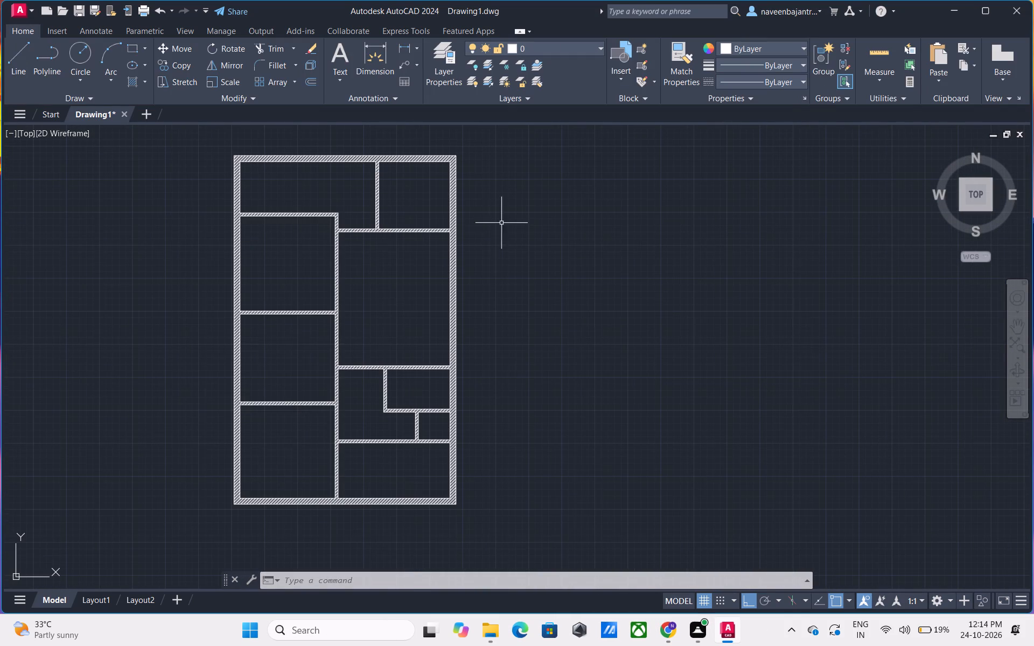
middle_click_drag(368, 251, 429, 254)
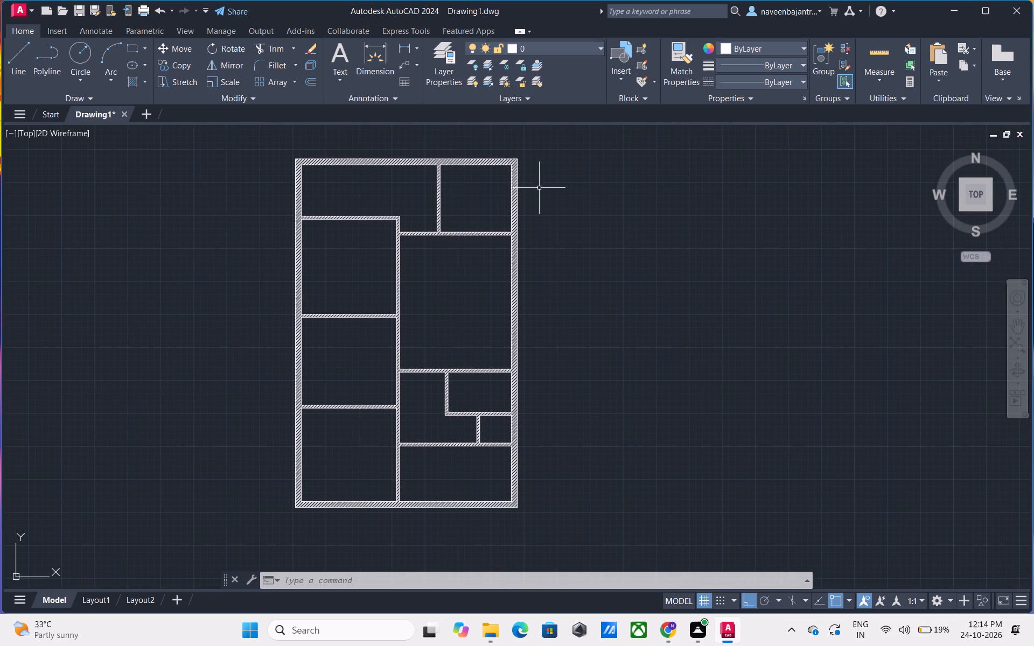
left_click(515, 172)
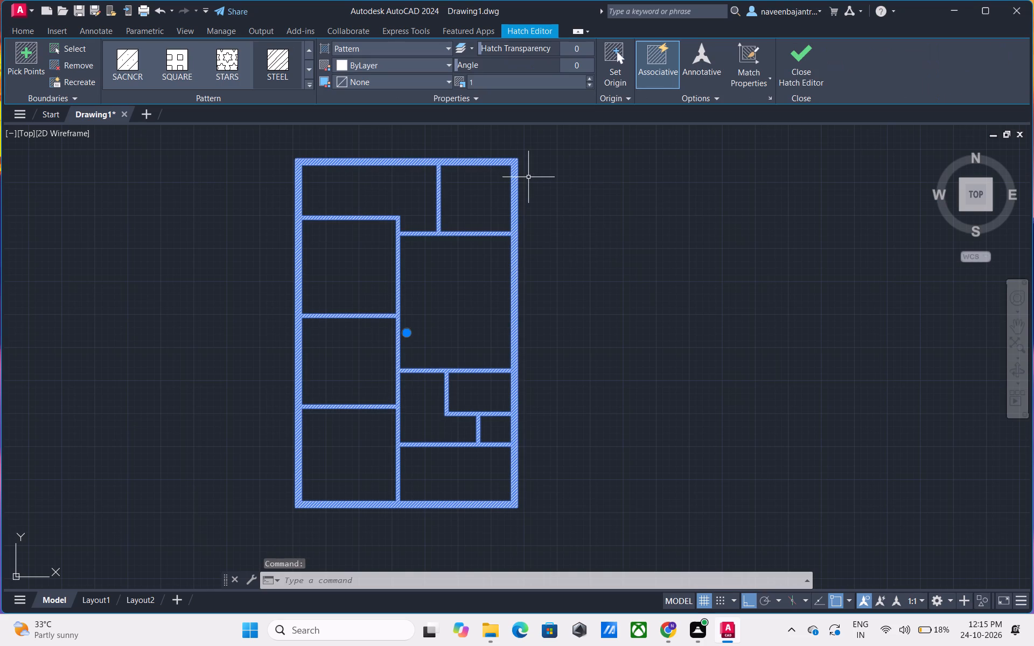
key("Delete")
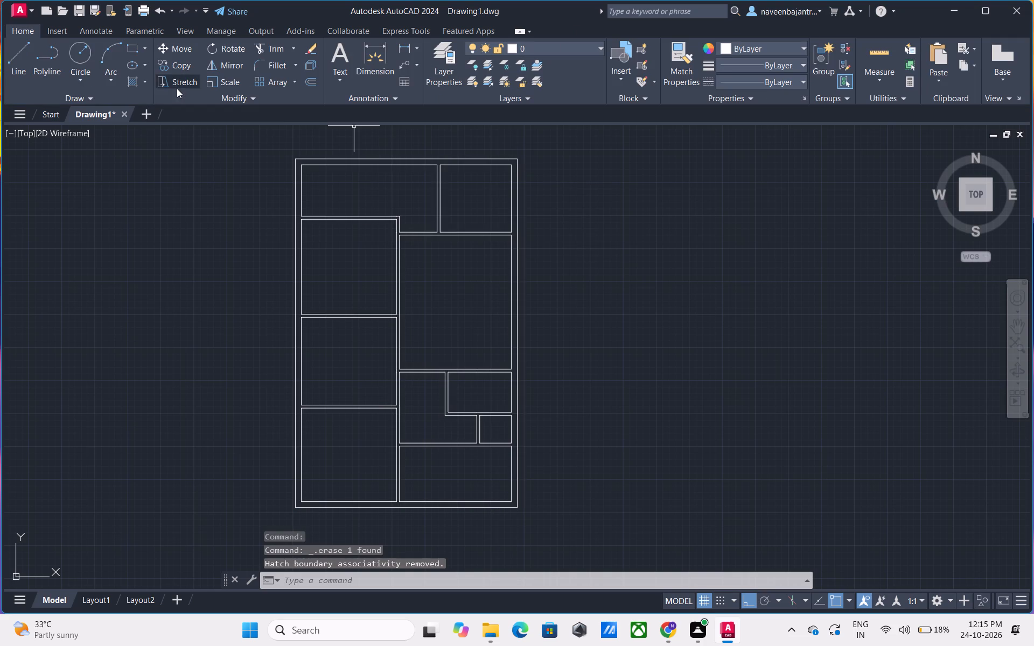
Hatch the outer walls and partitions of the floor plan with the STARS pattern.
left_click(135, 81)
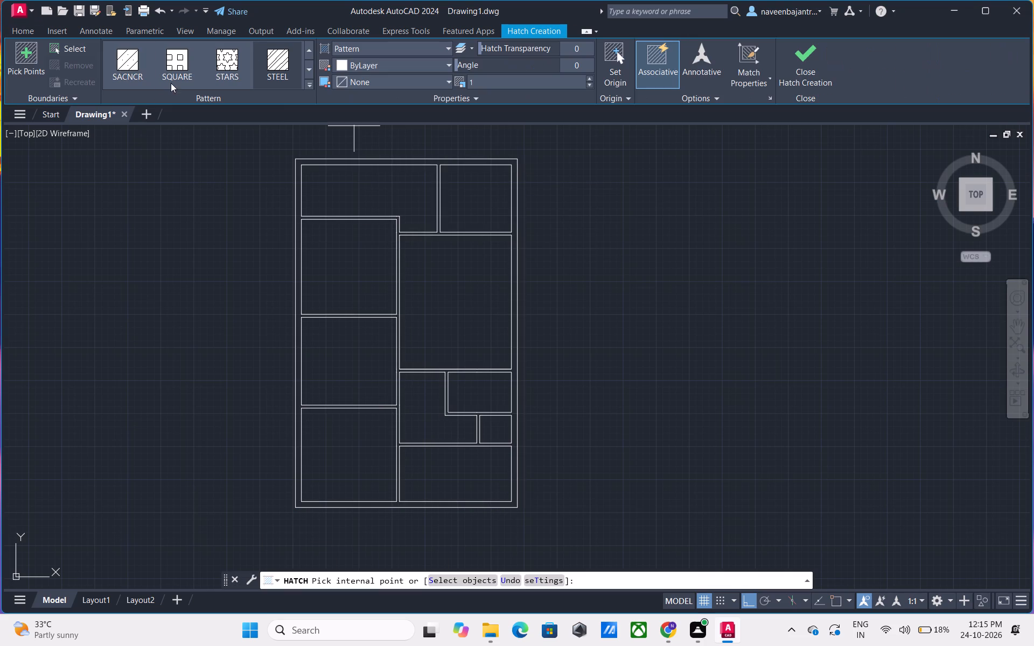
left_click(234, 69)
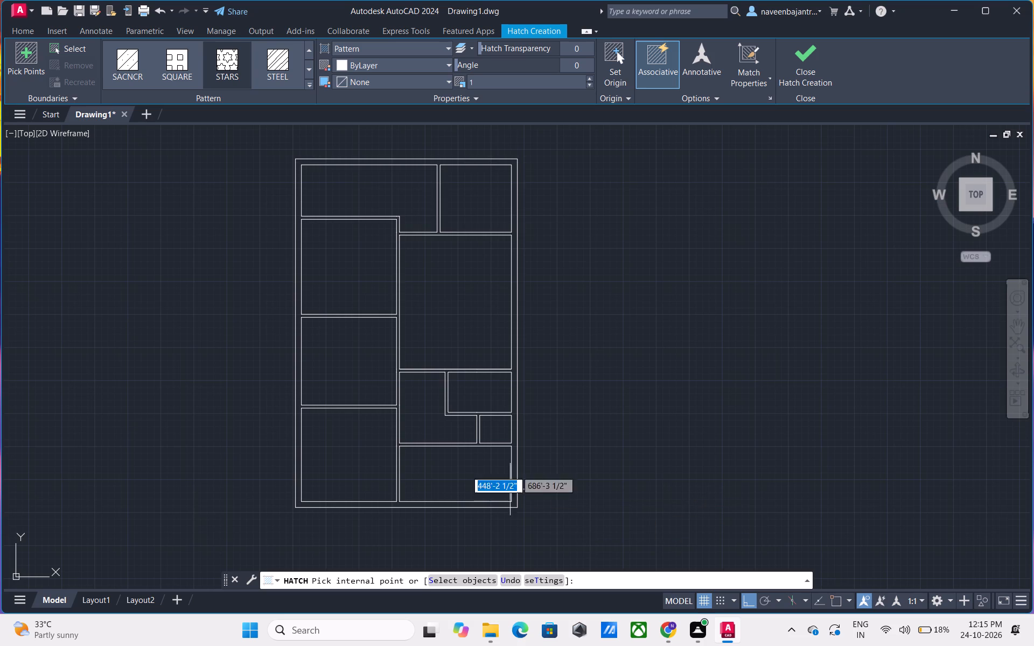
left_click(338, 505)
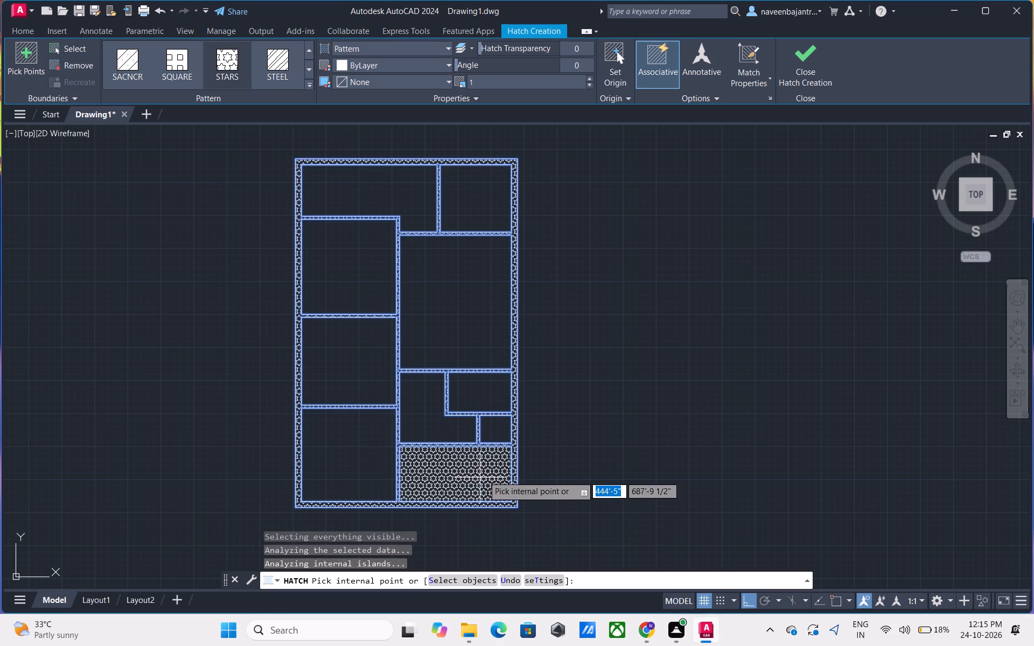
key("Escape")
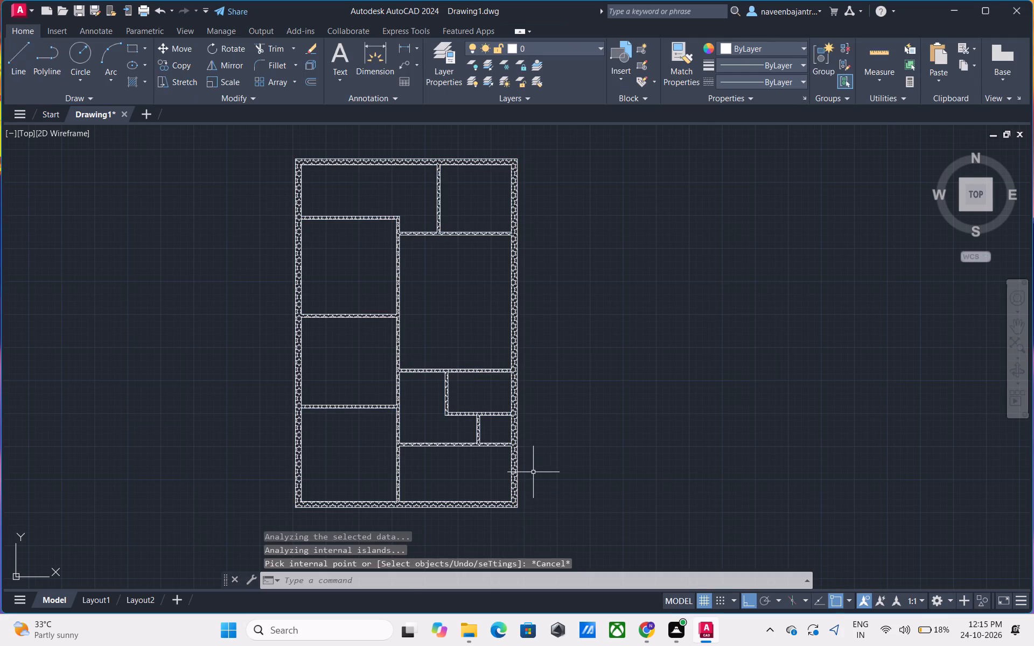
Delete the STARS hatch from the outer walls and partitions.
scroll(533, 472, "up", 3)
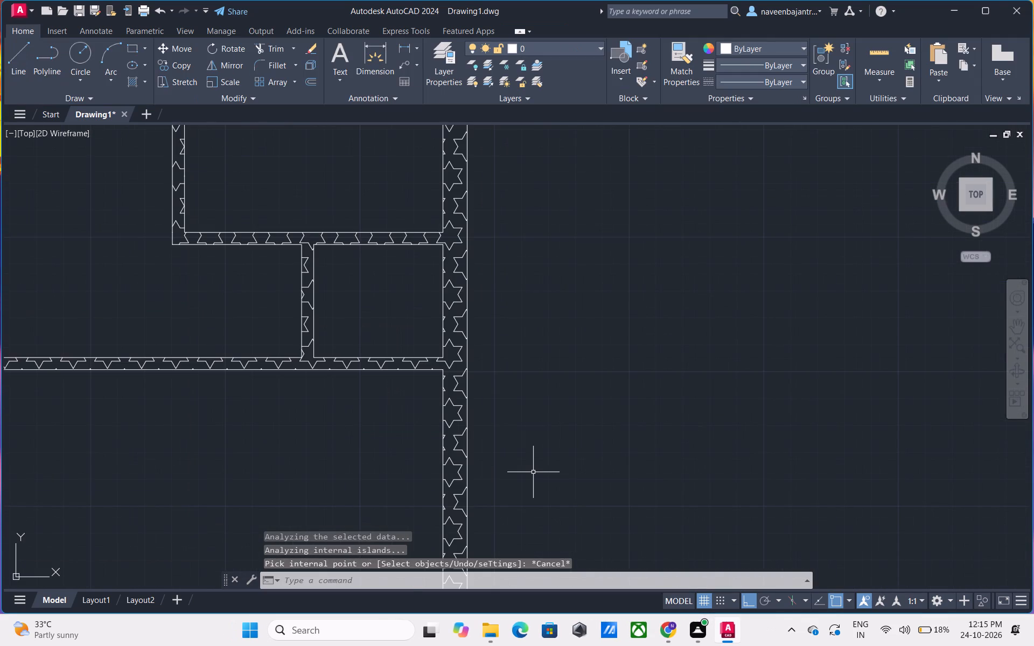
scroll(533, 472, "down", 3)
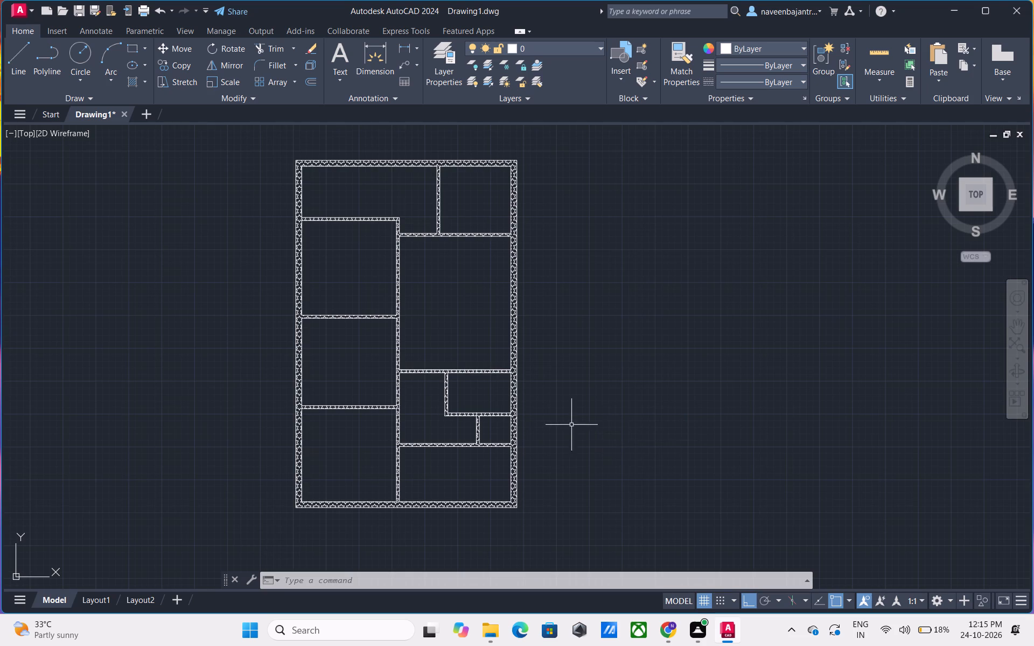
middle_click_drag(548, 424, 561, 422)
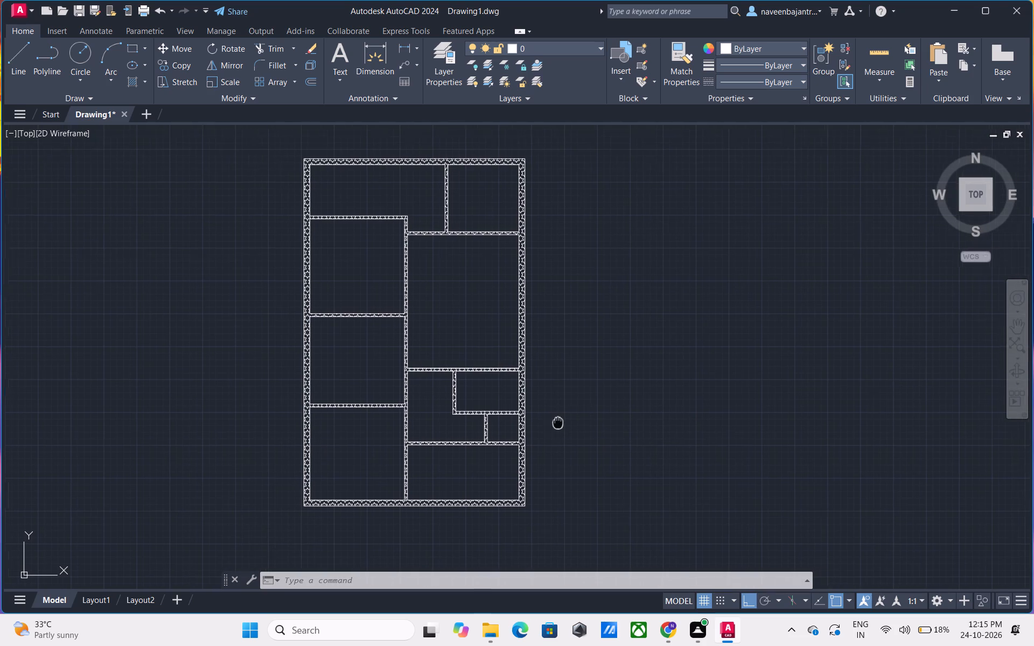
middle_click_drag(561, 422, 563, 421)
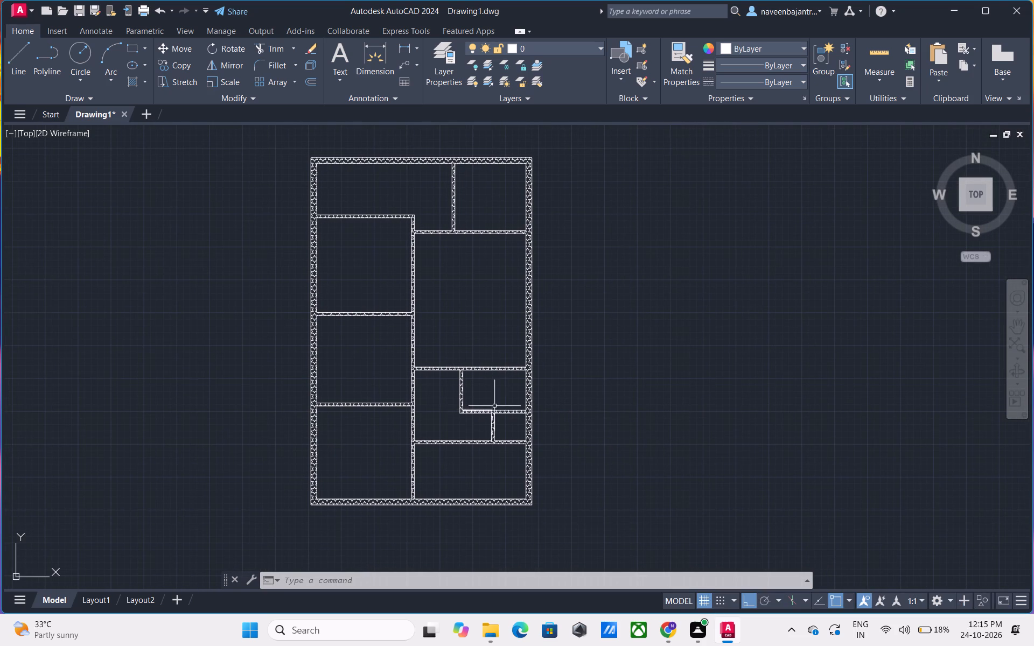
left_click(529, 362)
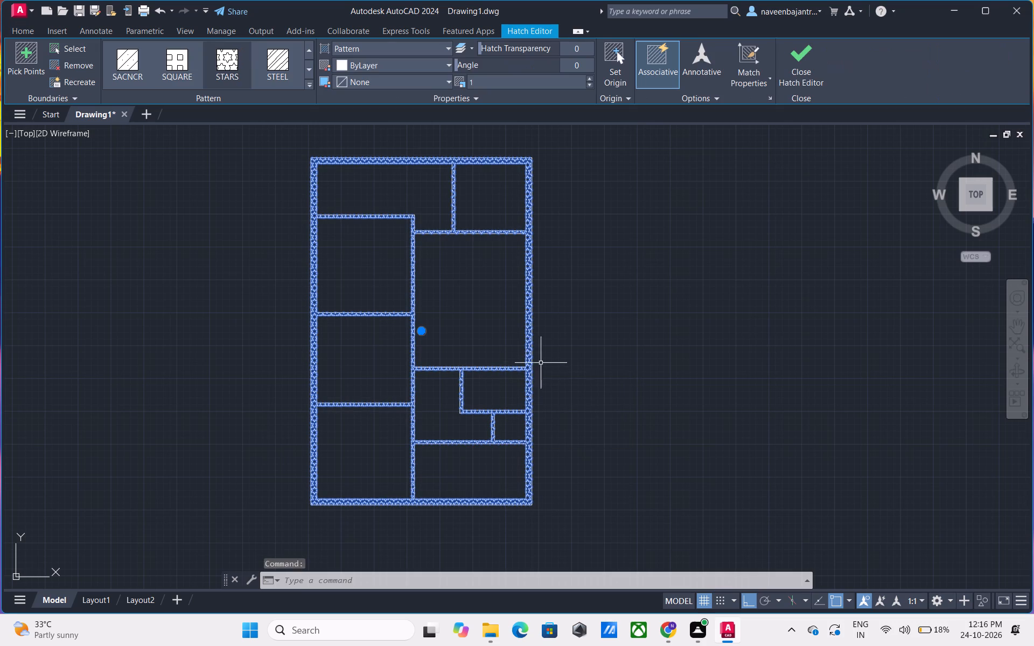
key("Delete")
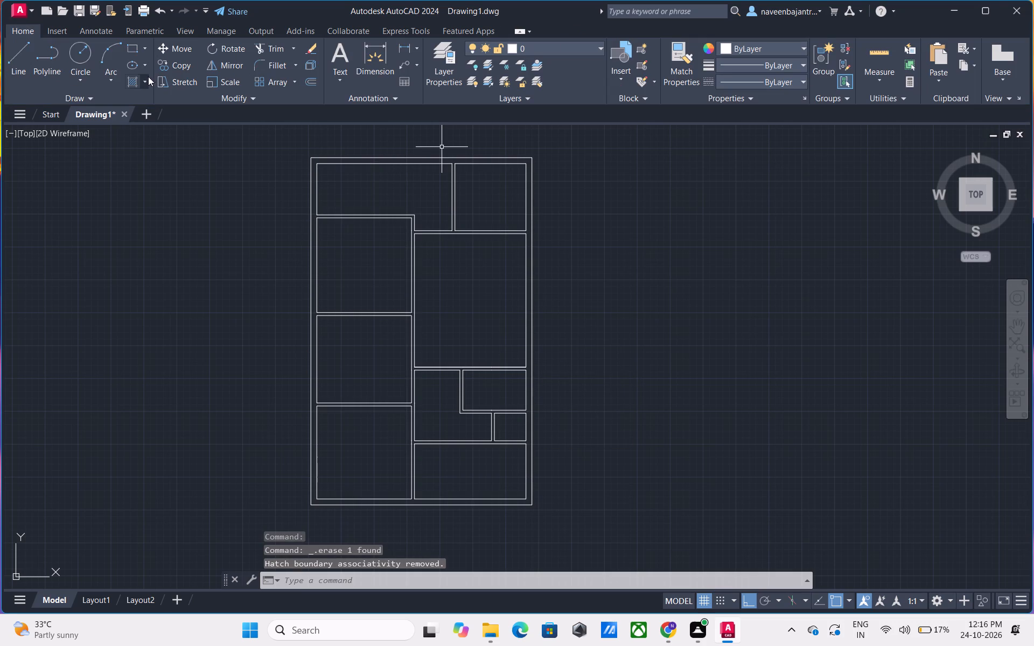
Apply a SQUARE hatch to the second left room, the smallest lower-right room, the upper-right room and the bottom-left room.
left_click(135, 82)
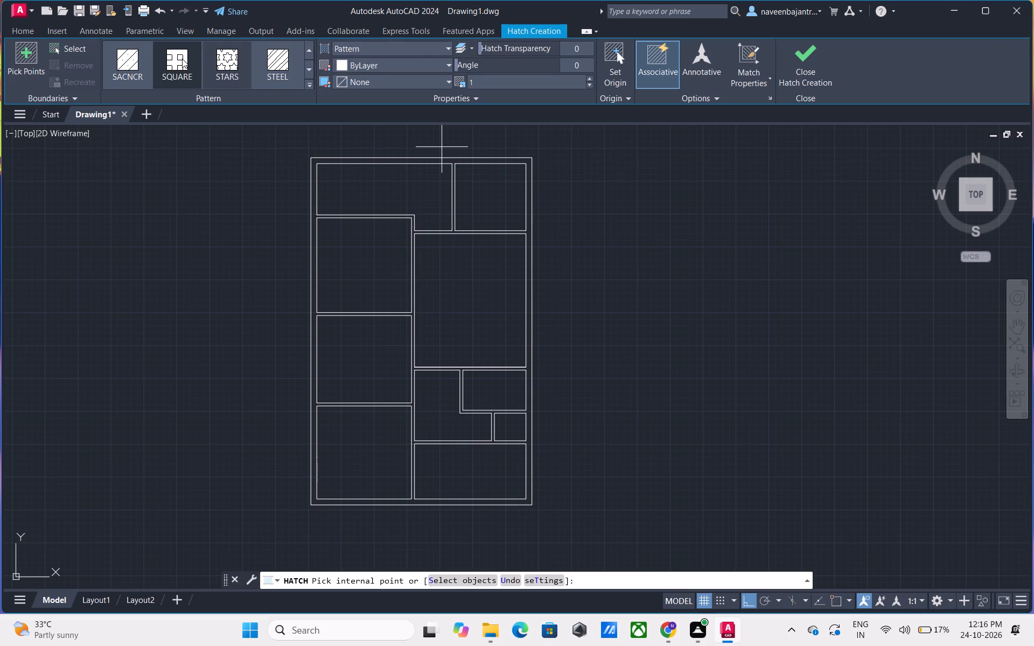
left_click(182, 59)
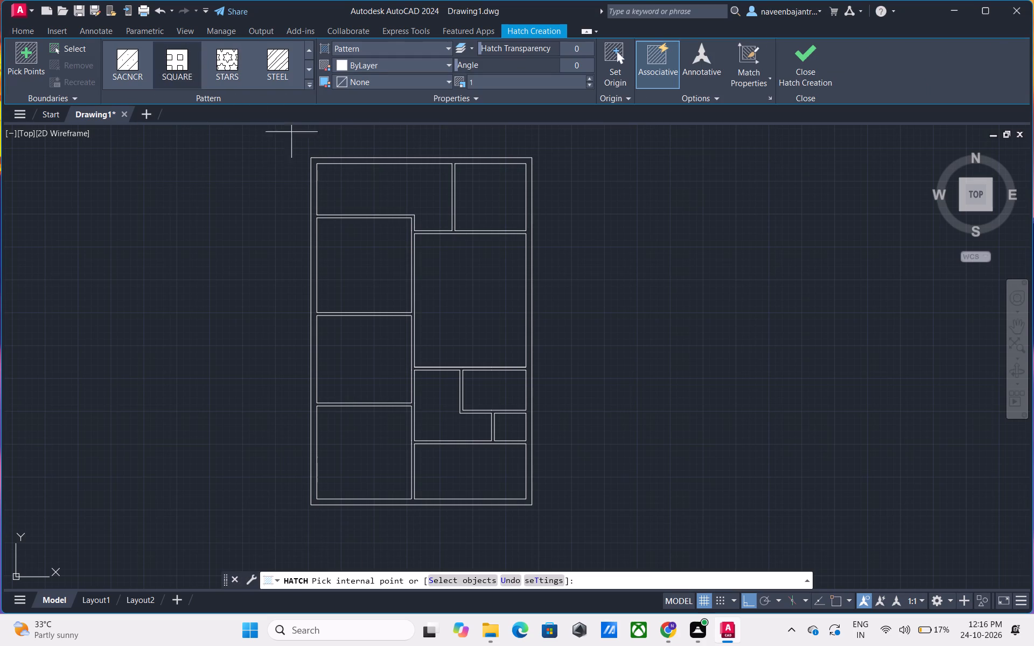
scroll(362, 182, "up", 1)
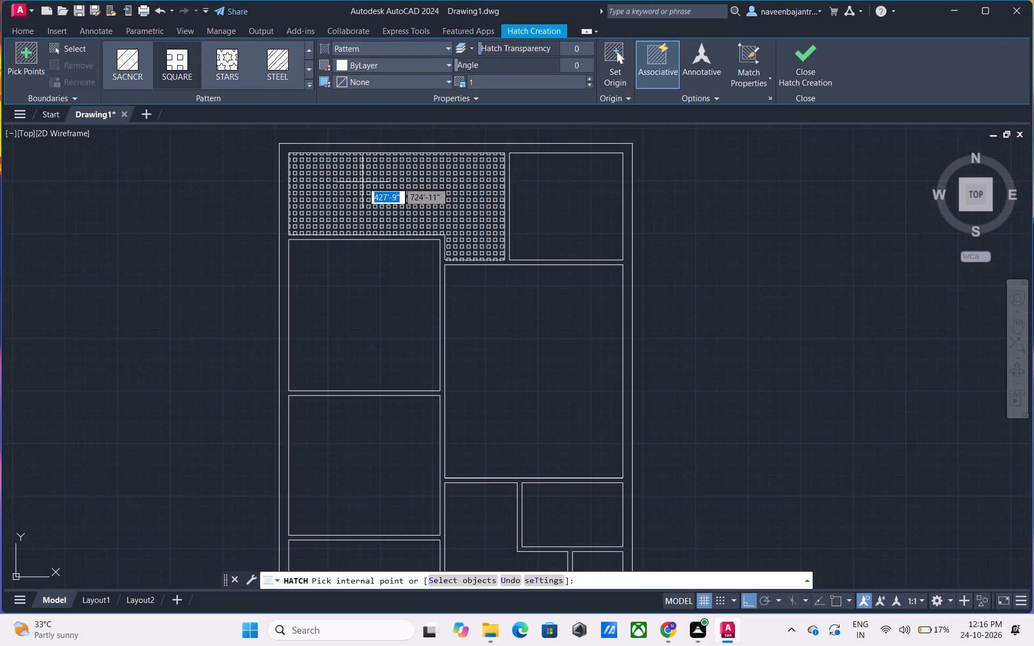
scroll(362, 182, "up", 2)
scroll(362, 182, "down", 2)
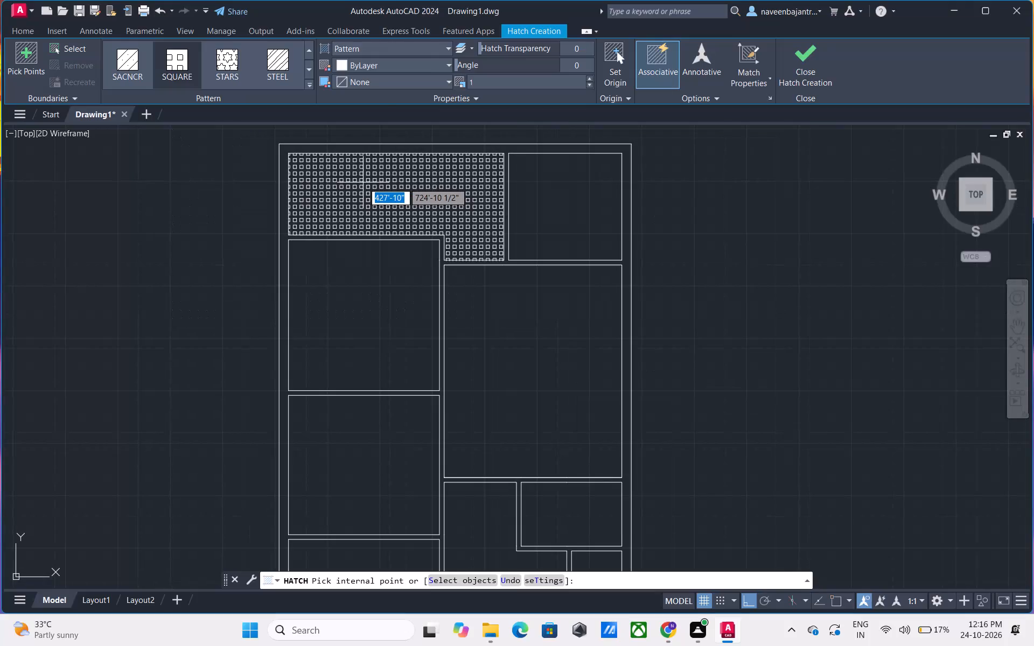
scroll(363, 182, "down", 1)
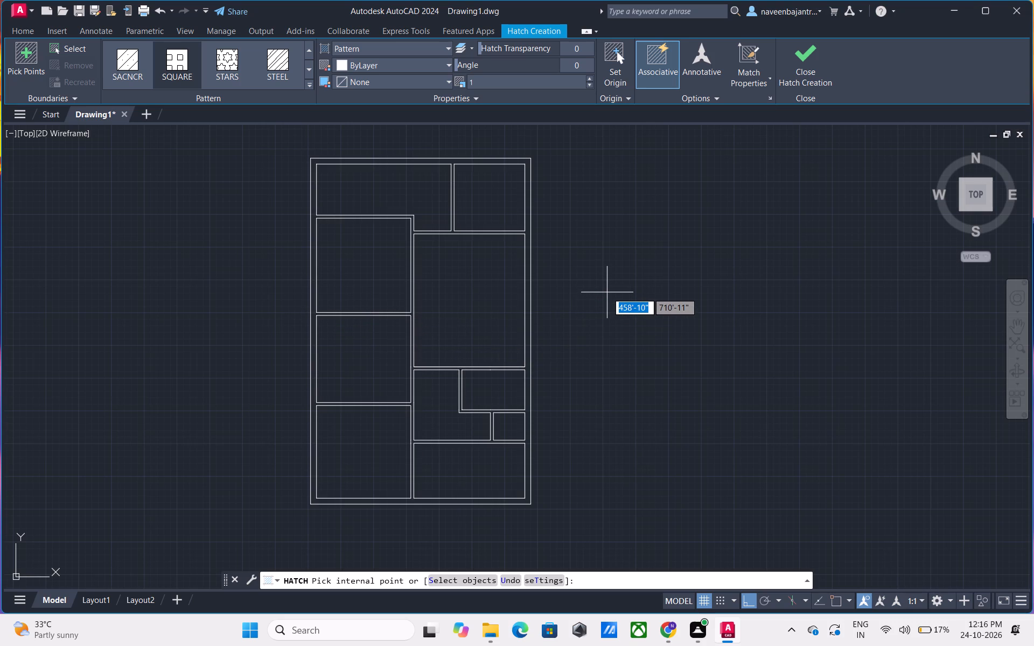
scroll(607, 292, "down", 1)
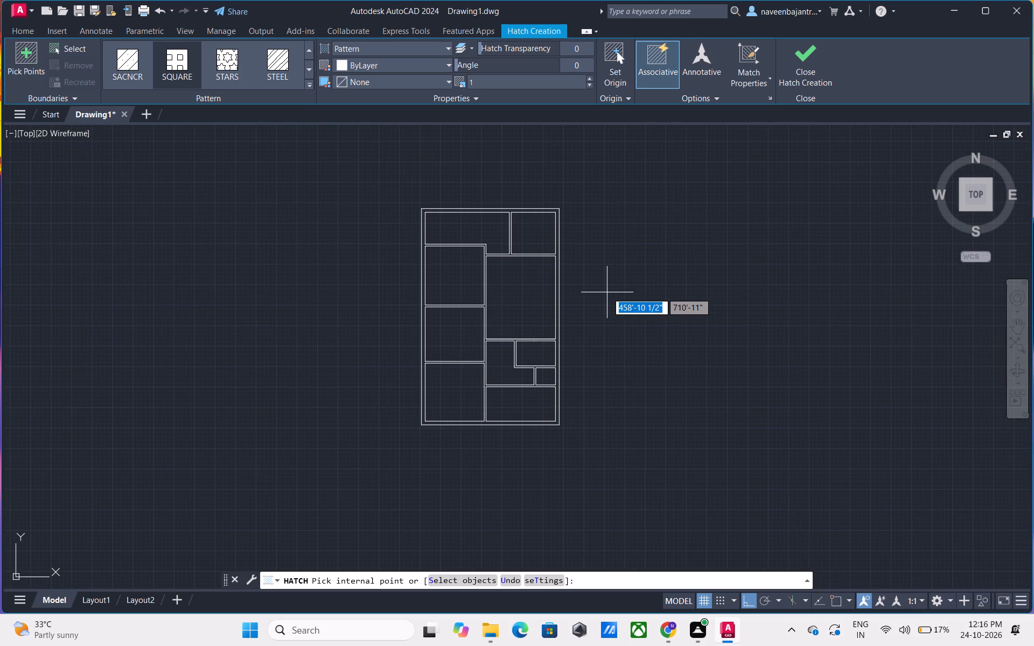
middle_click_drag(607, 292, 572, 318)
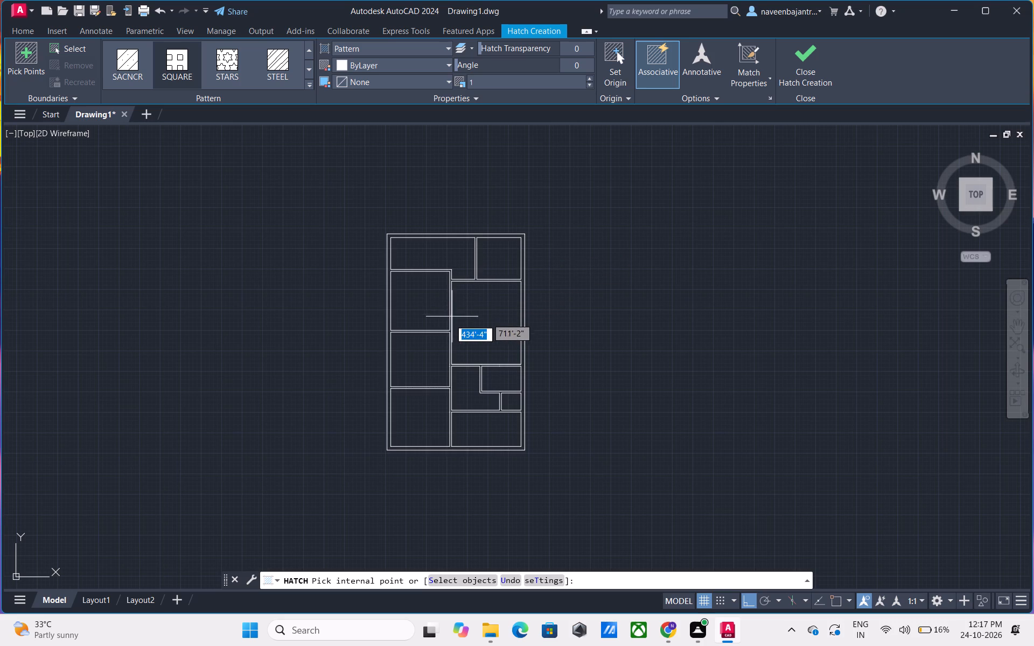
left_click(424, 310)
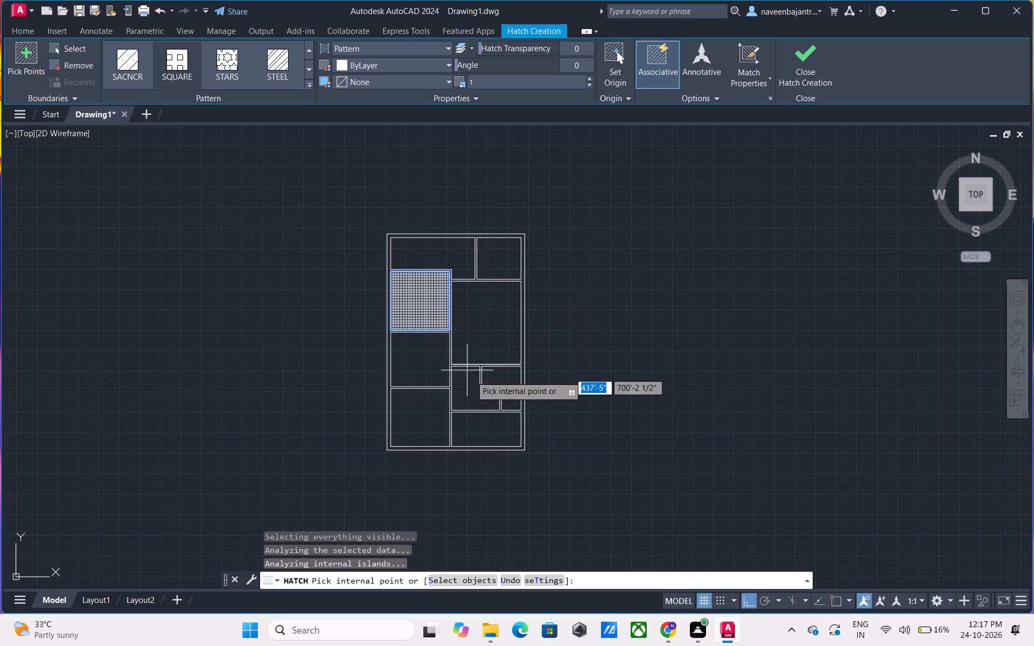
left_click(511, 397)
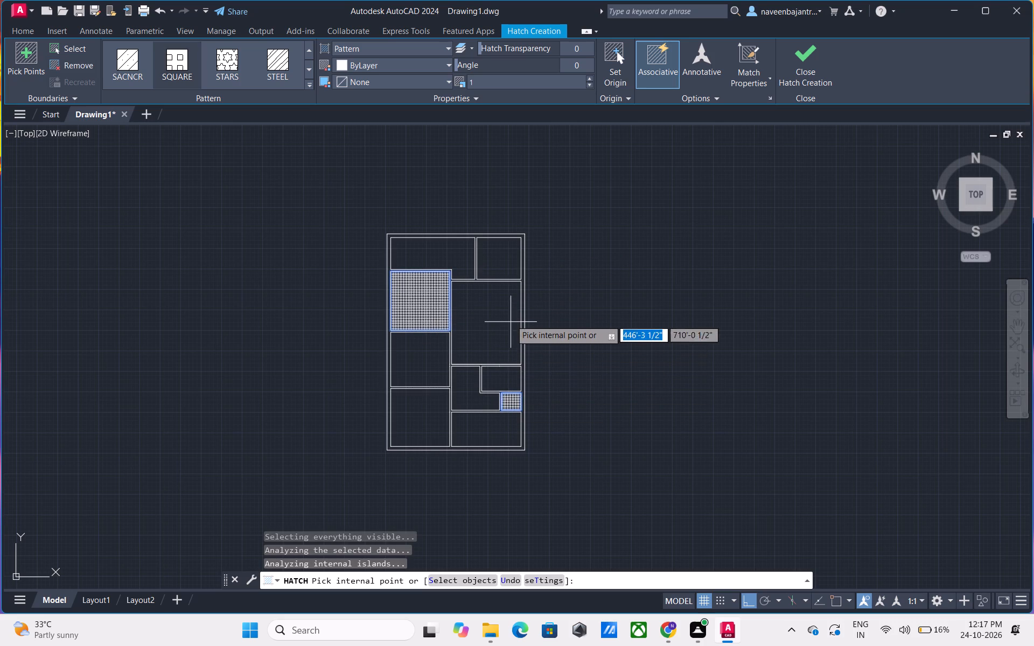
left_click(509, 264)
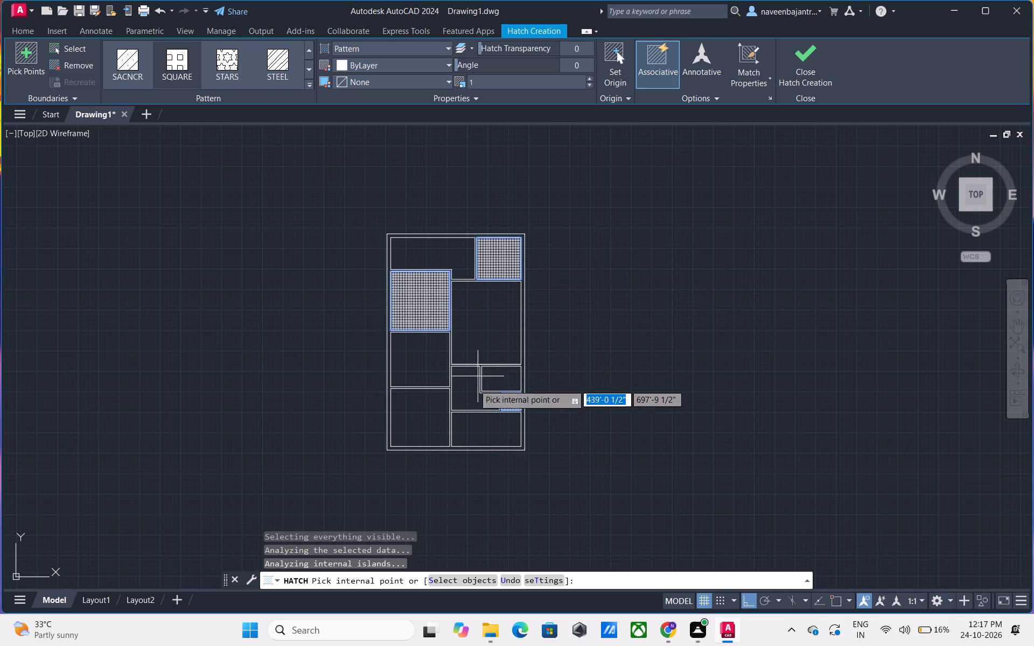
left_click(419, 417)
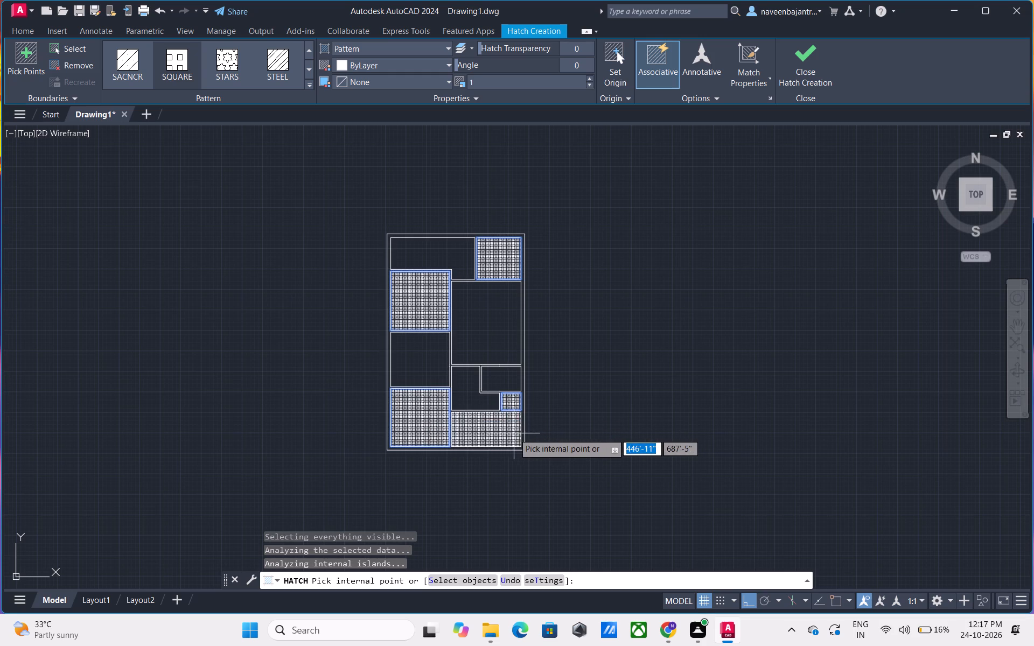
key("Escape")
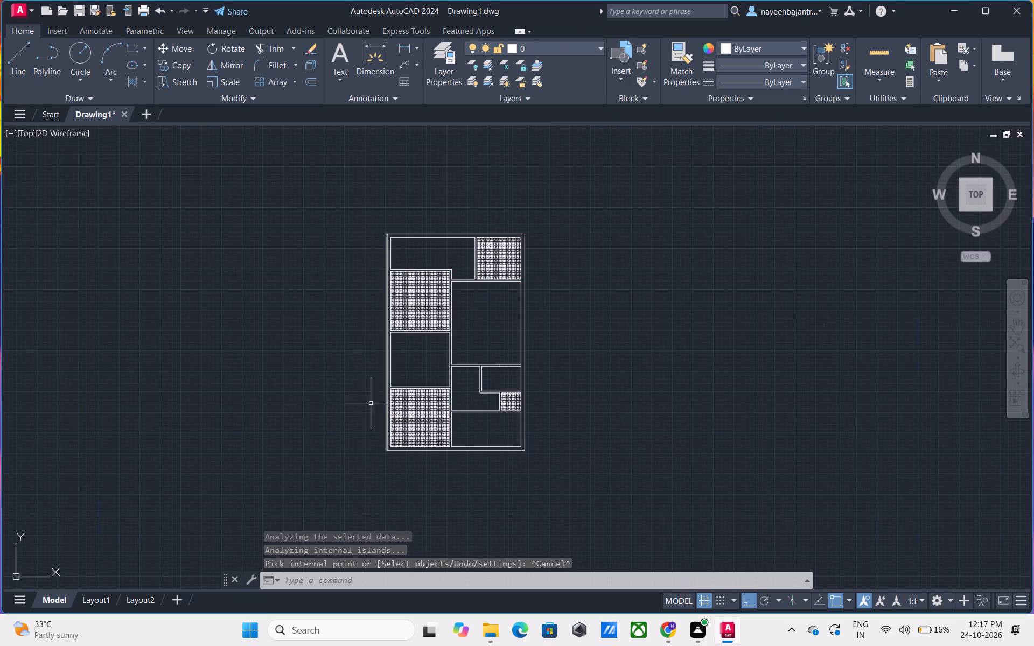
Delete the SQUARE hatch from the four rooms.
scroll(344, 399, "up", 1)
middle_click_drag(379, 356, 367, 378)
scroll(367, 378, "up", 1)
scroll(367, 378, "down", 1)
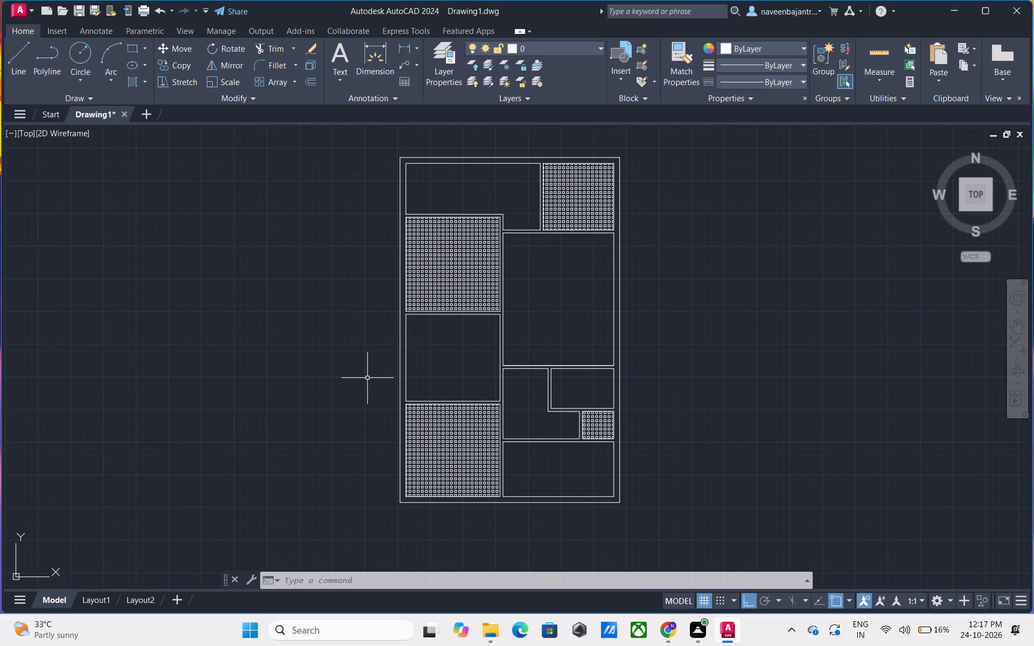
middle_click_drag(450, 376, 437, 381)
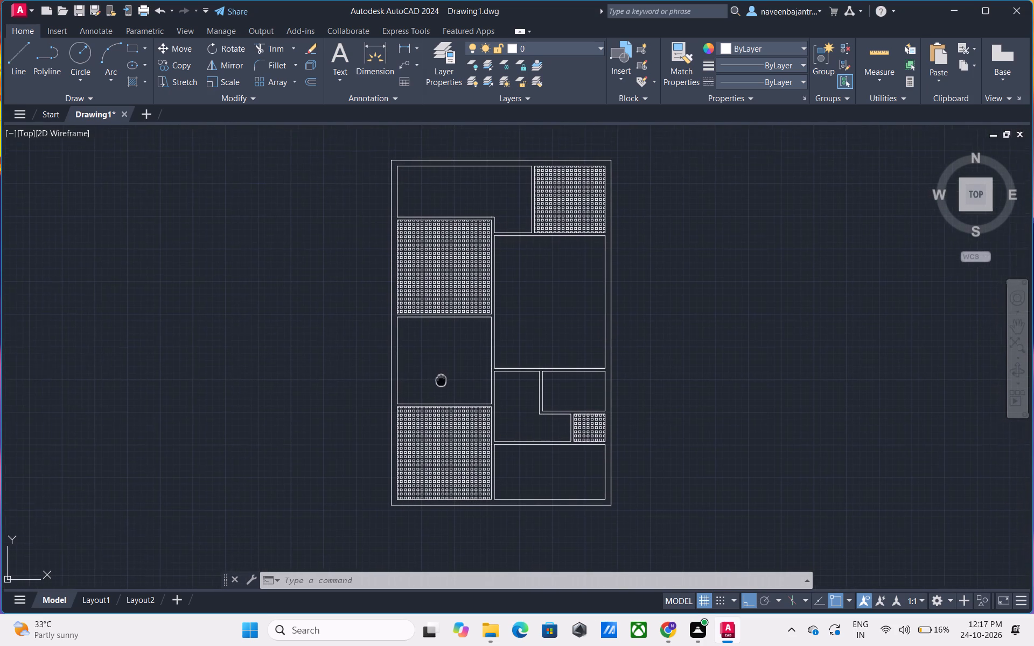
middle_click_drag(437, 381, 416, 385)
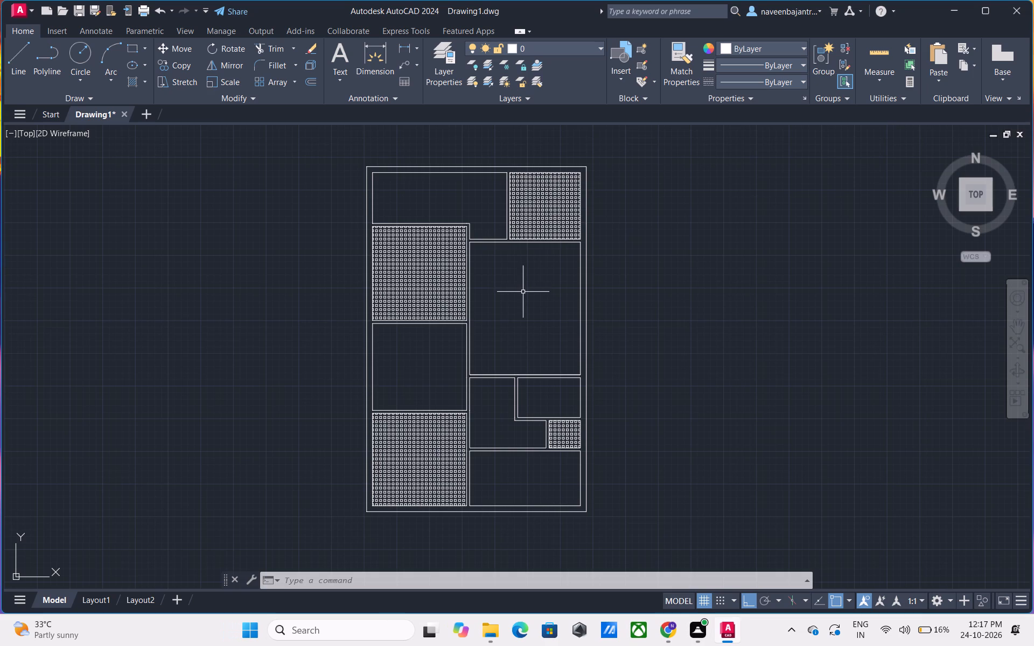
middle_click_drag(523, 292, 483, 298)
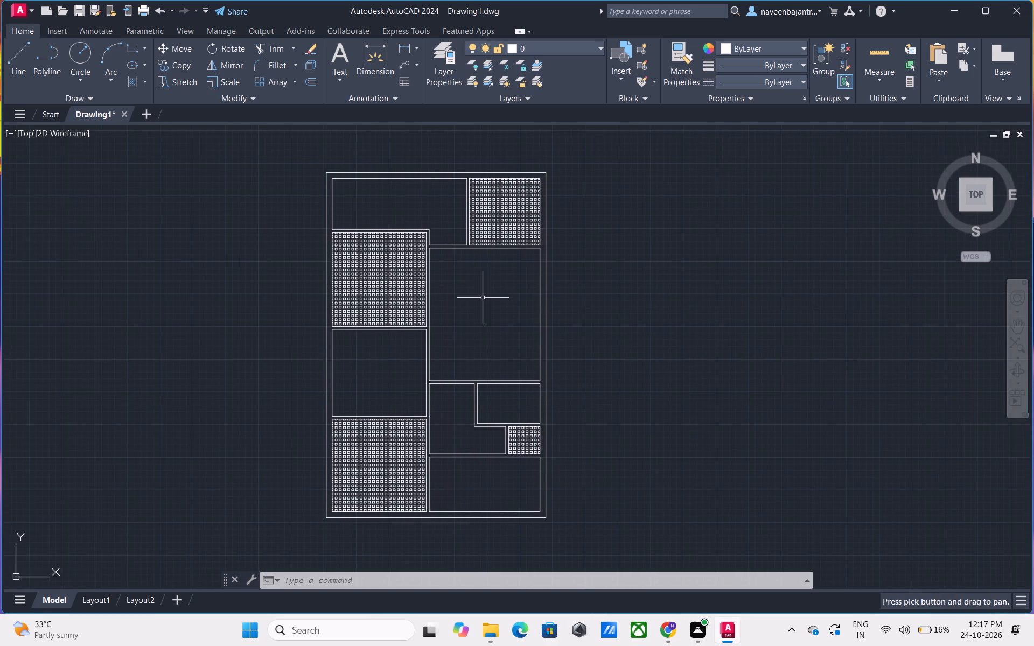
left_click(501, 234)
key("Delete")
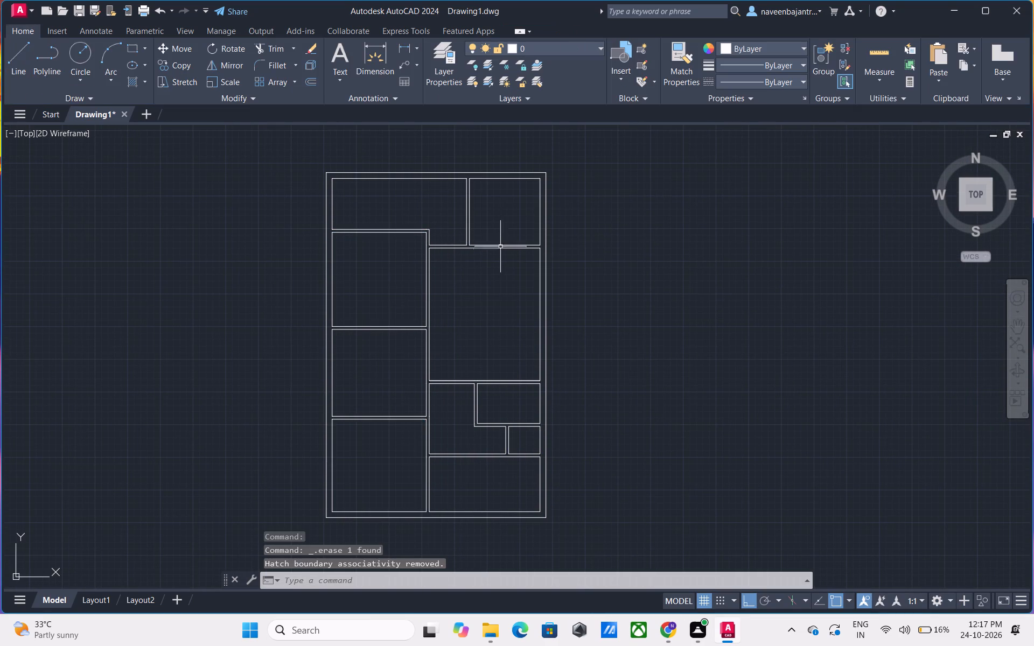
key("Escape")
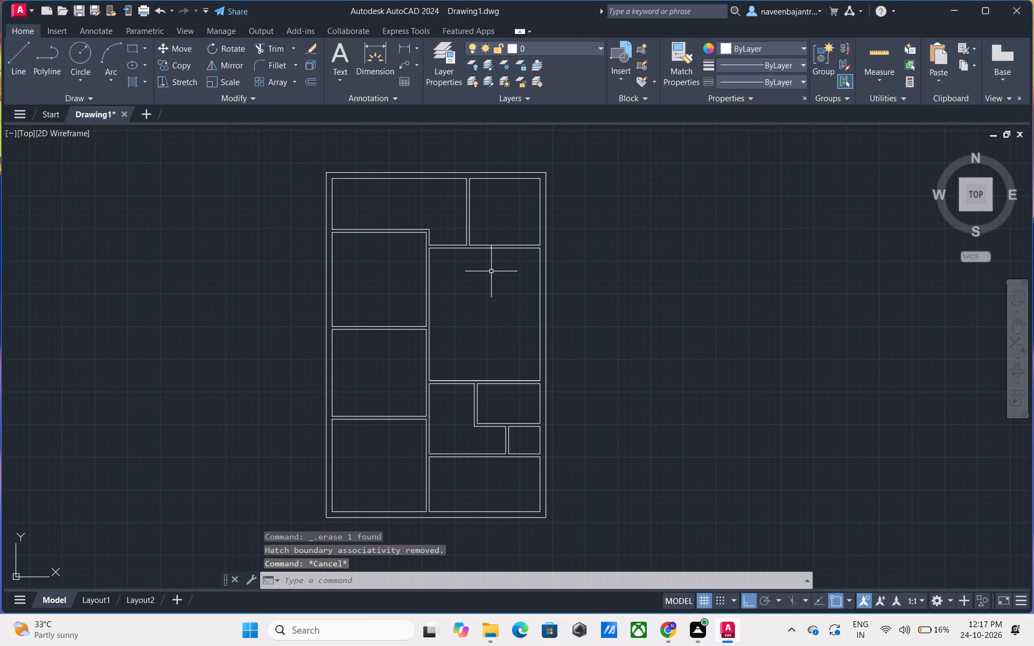
Check the length of the short bottom edge of the L-shaped upper-left room with a Dimension preview, without placing it.
left_click(373, 71)
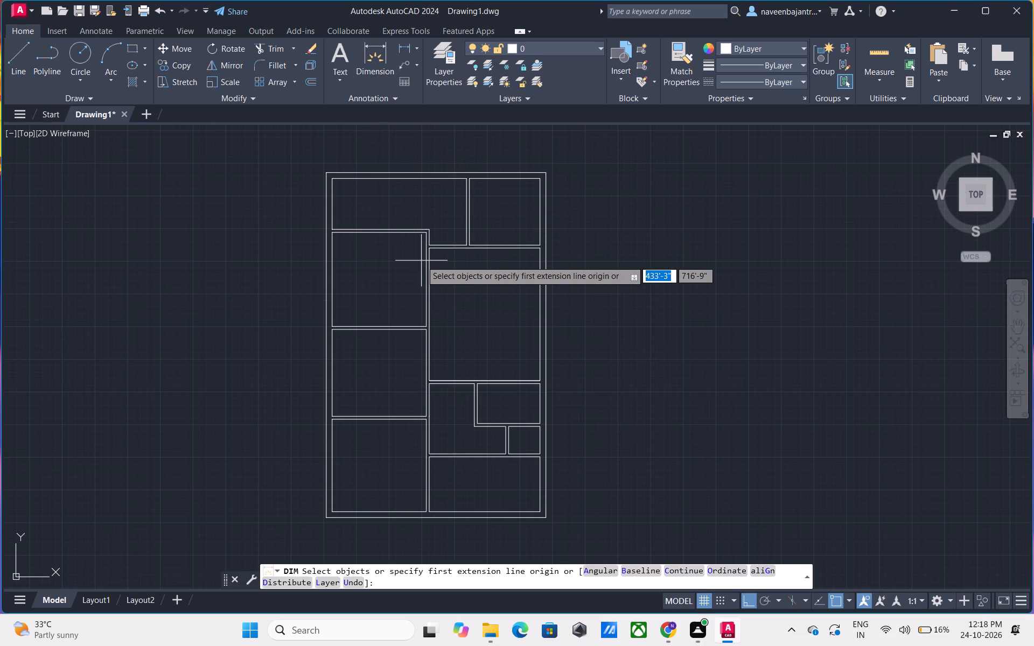
scroll(421, 261, "up", 2)
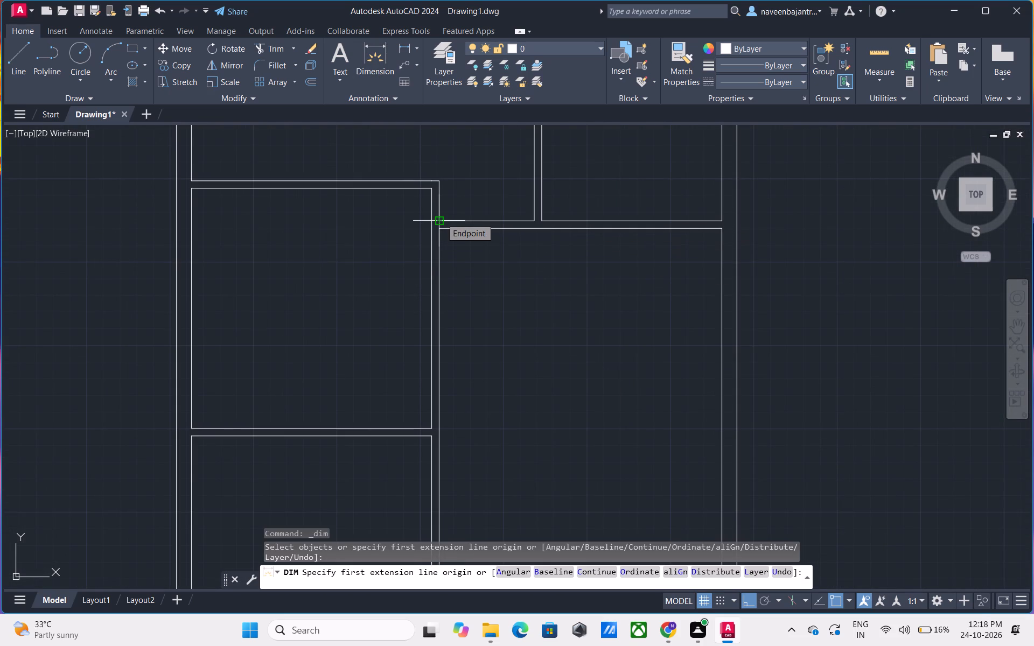
left_click(441, 218)
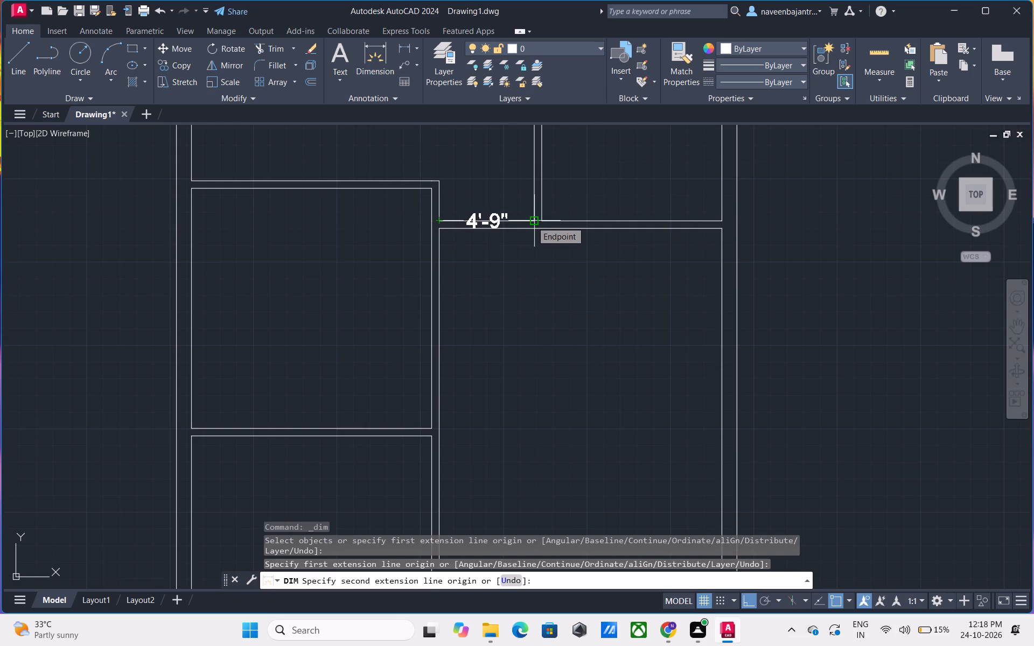
key("Escape")
scroll(532, 221, "down", 1)
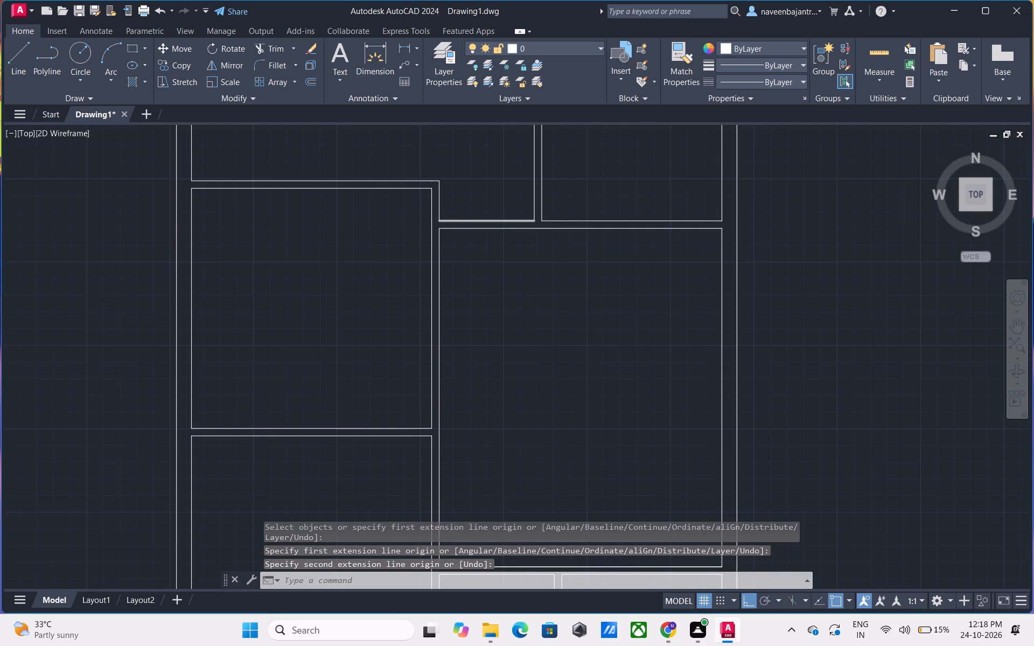
scroll(532, 221, "down", 1)
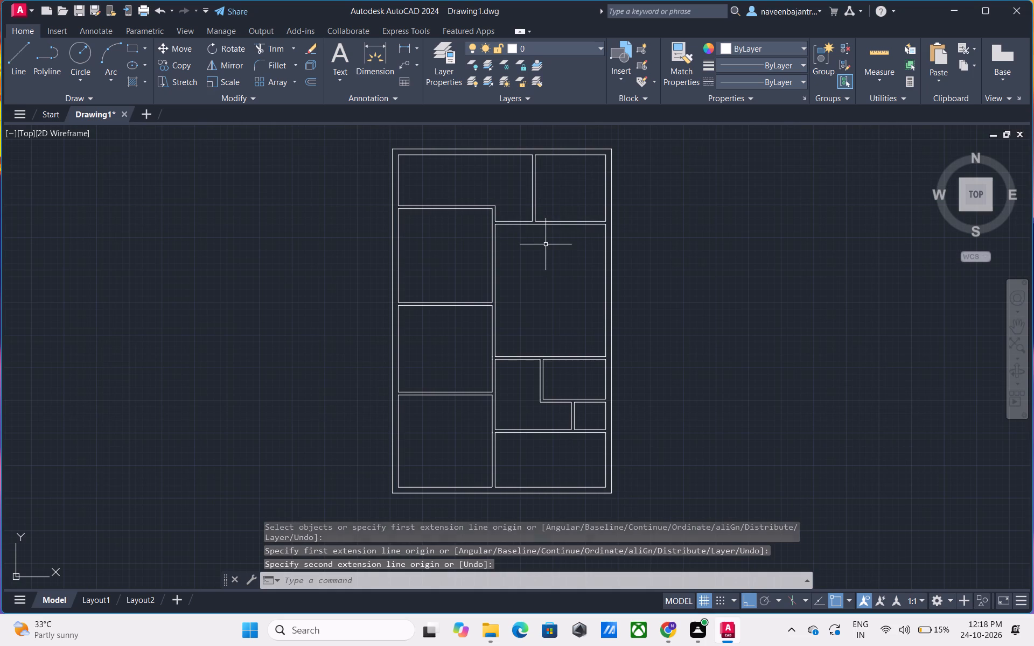
middle_click_drag(546, 245, 549, 262)
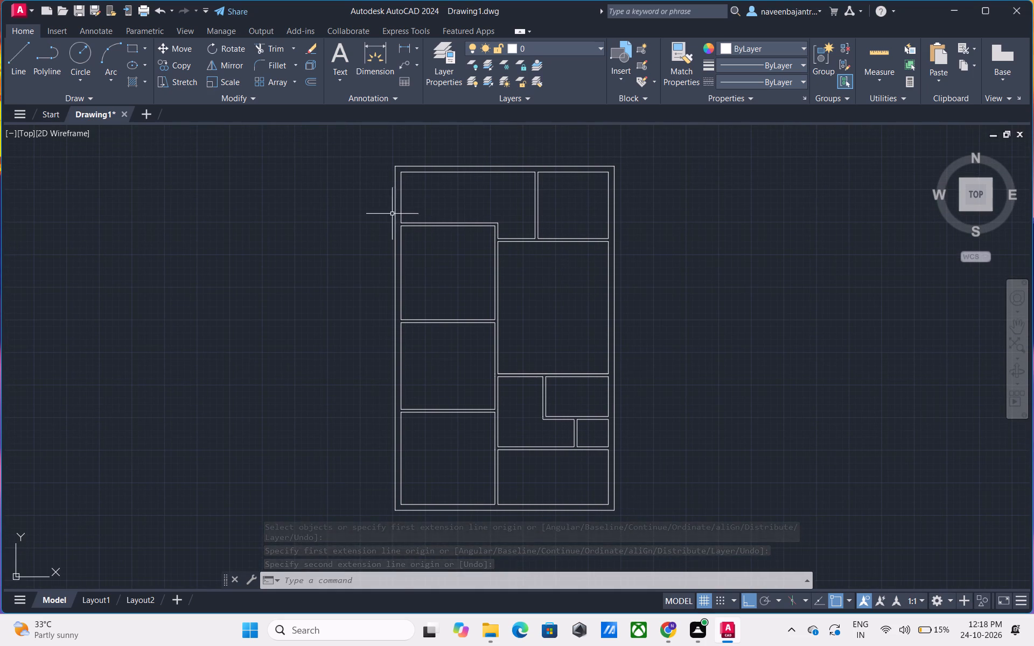
Check the length of the L-shaped upper-left room's long lower edge, from outer wall to partition corner, with a Dimension preview.
scroll(393, 220, "up", 1)
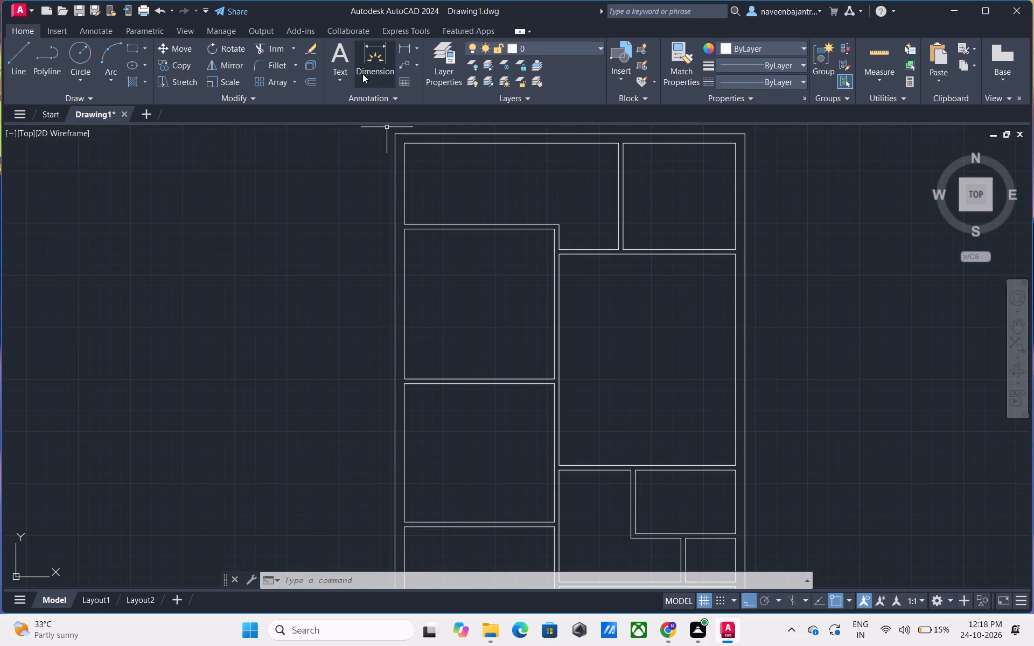
left_click(362, 74)
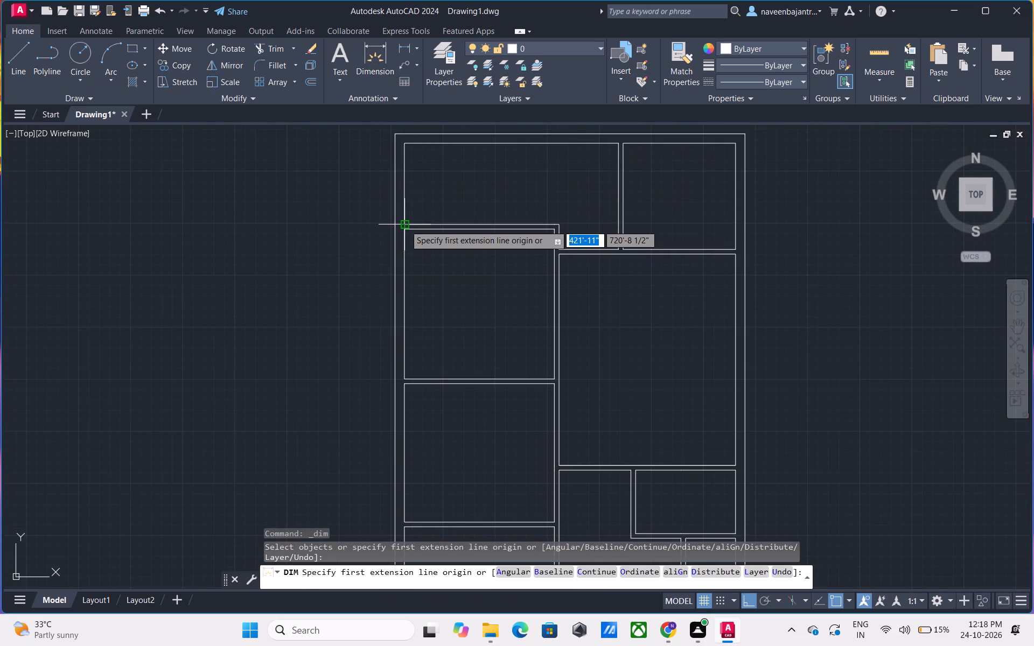
left_click(405, 225)
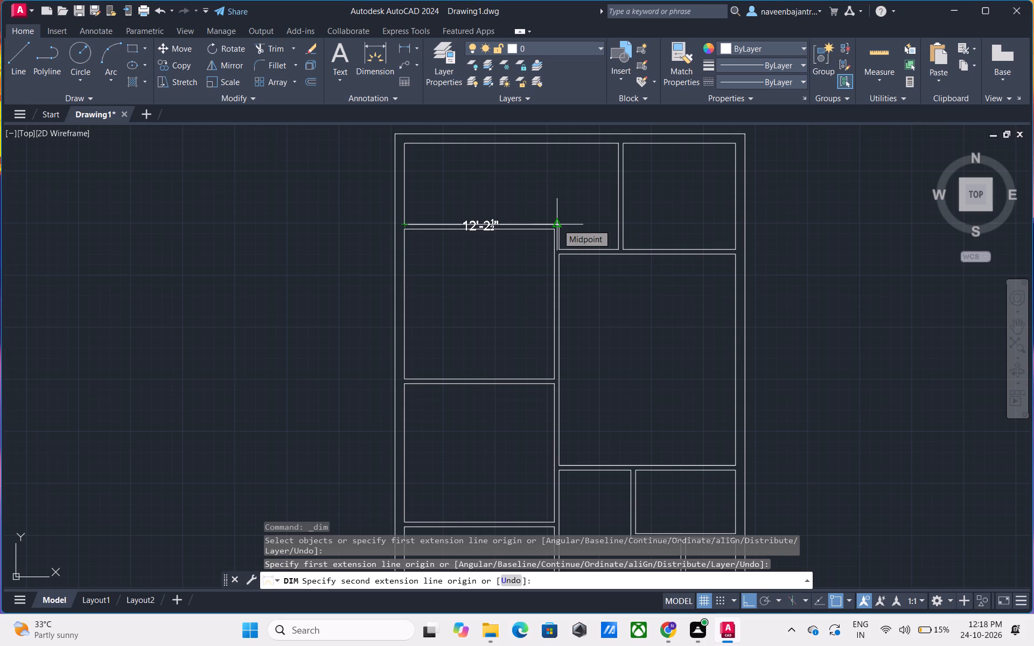
scroll(557, 224, "up", 3)
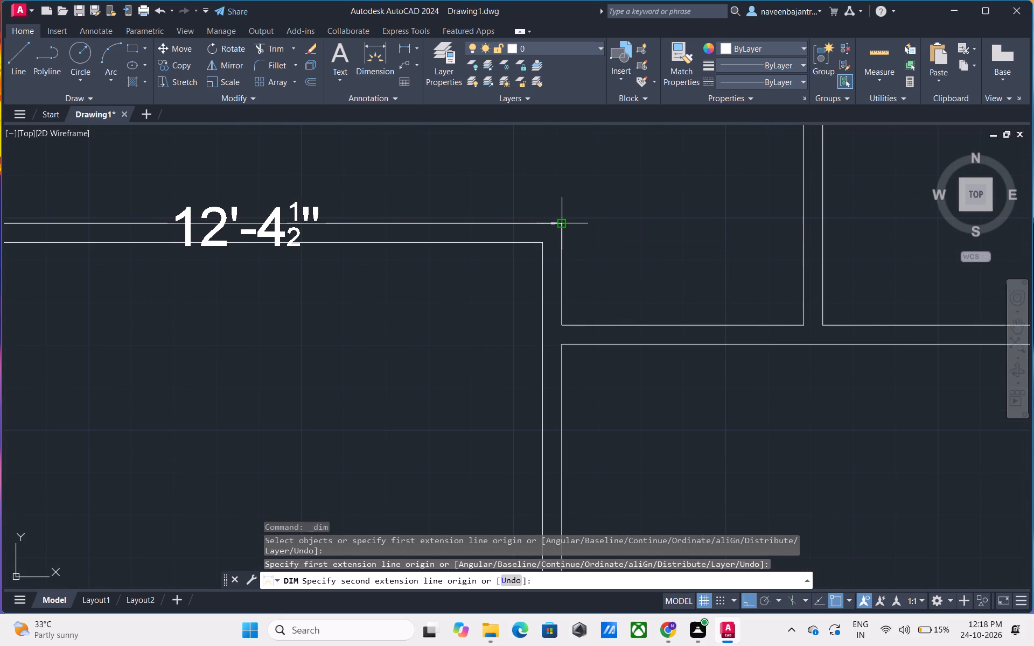
key("Escape")
key("Escape")
scroll(564, 222, "down", 1)
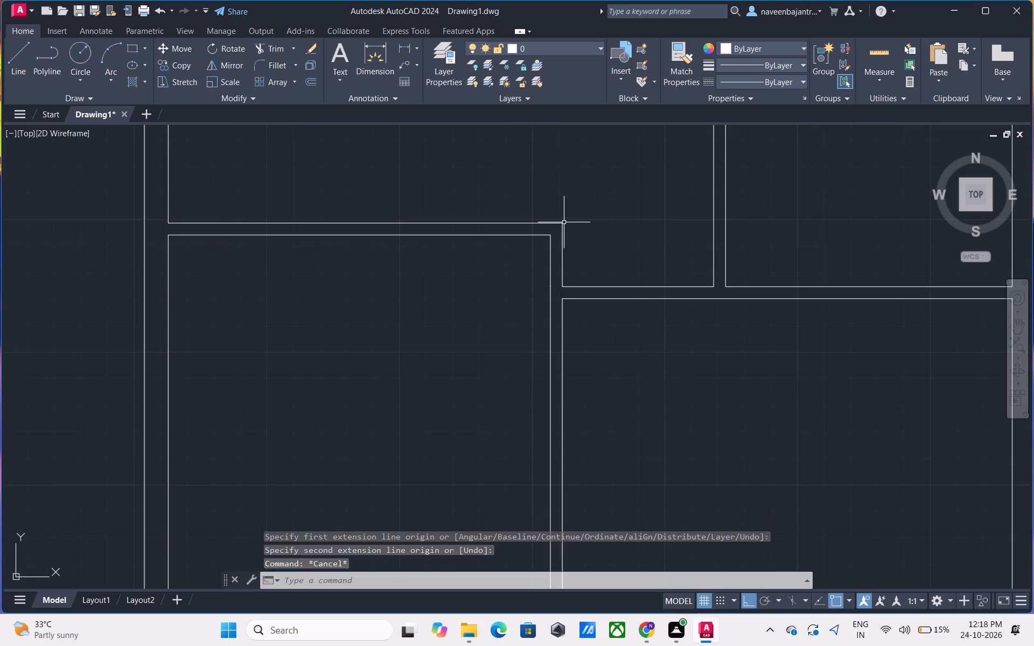
scroll(564, 222, "down", 1)
Check the north-south length of the second left room along its east side with a Dimension preview.
middle_click_drag(541, 272, 532, 248)
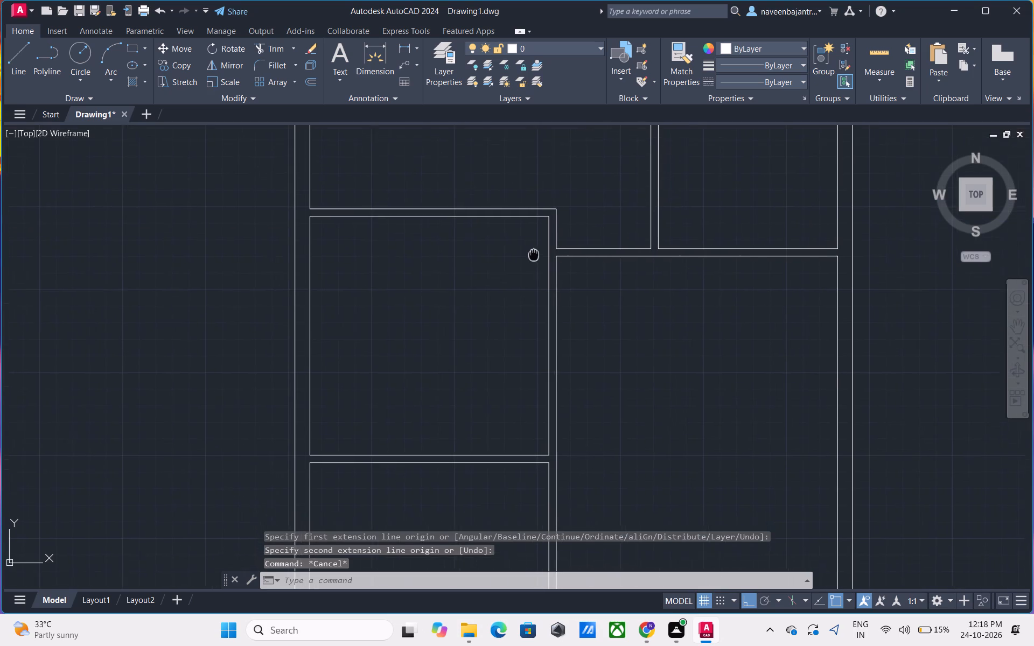
middle_click_drag(532, 248, 524, 233)
left_click(365, 59)
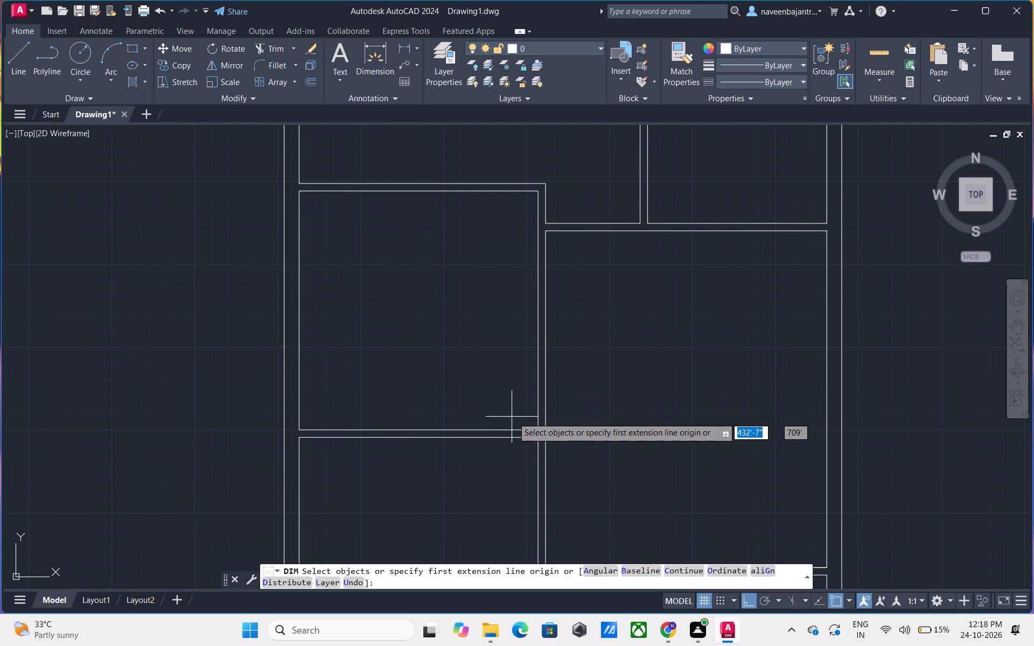
left_click(536, 431)
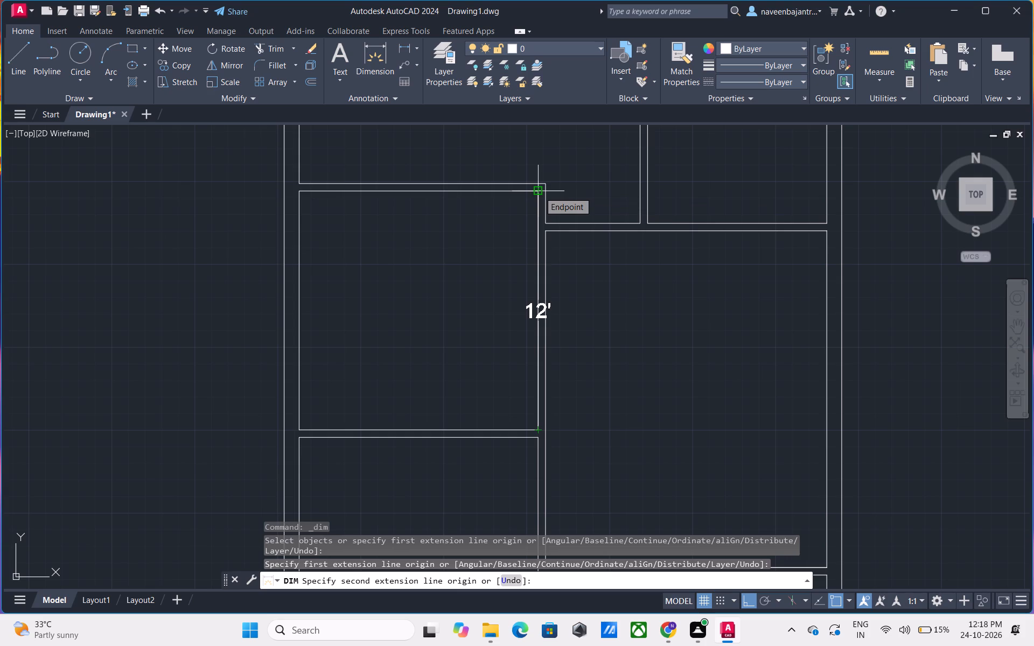
key("Escape")
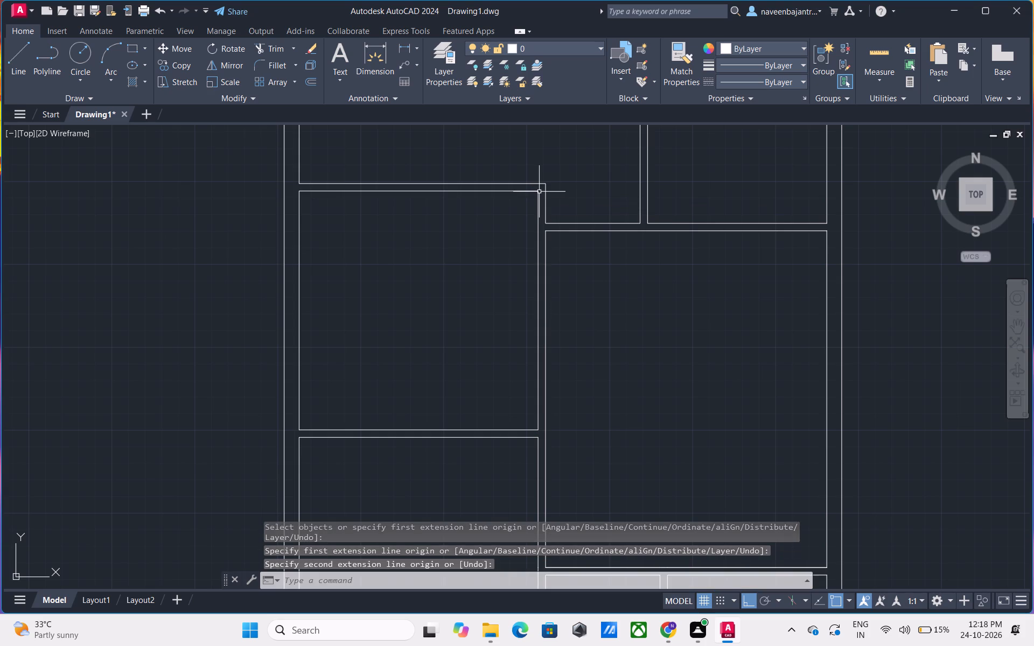
key("Escape")
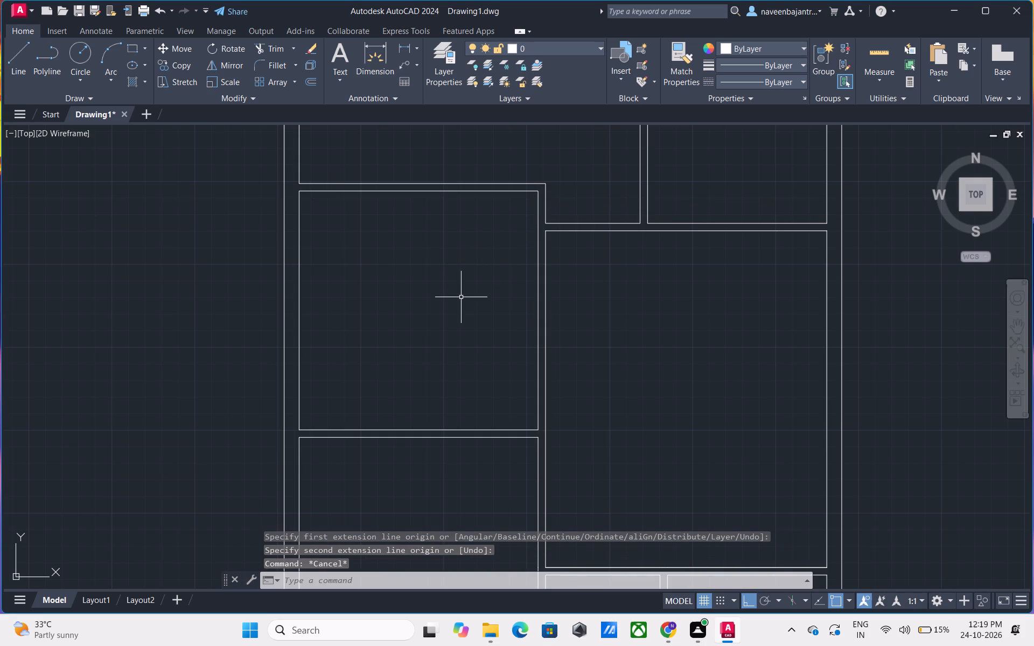
Check the upper-right room's north-south length and its east-west width with Dimension previews, placing neither.
middle_click_drag(460, 297, 289, 412)
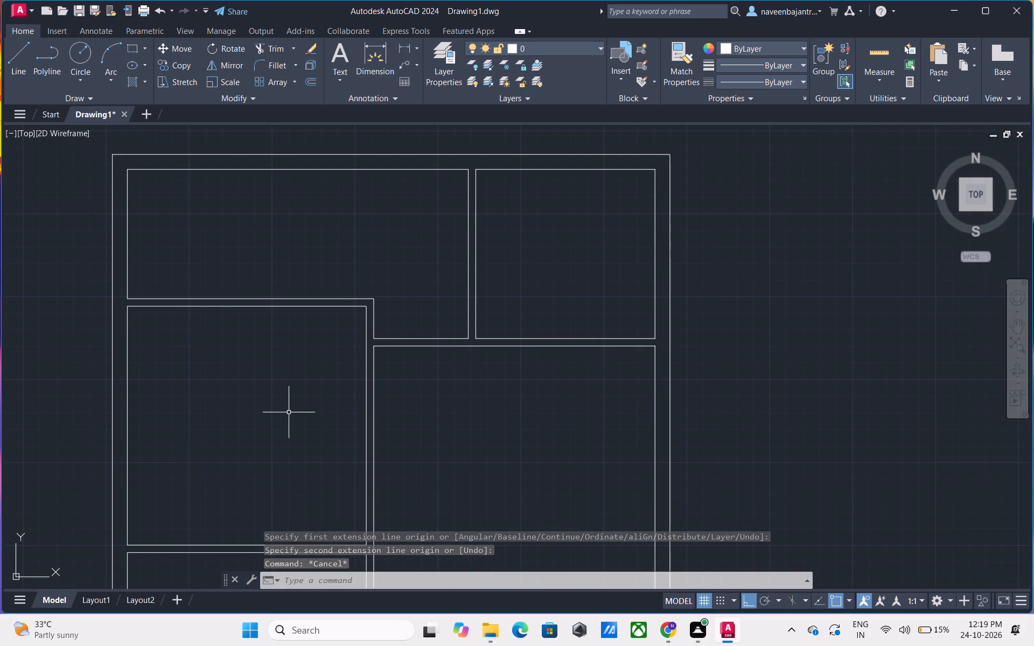
left_click(374, 65)
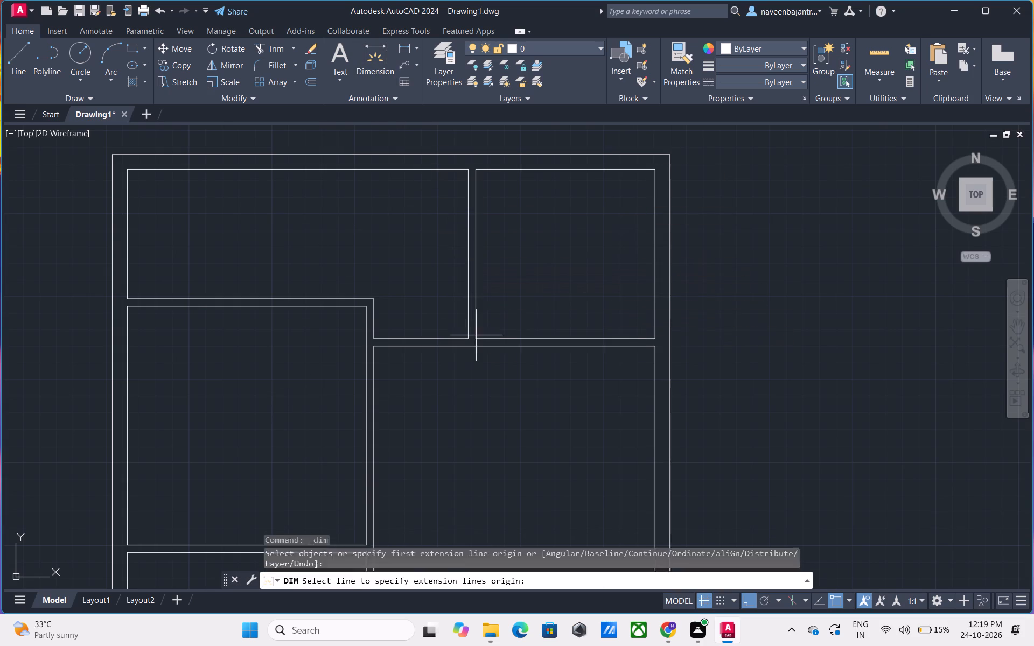
left_click(478, 339)
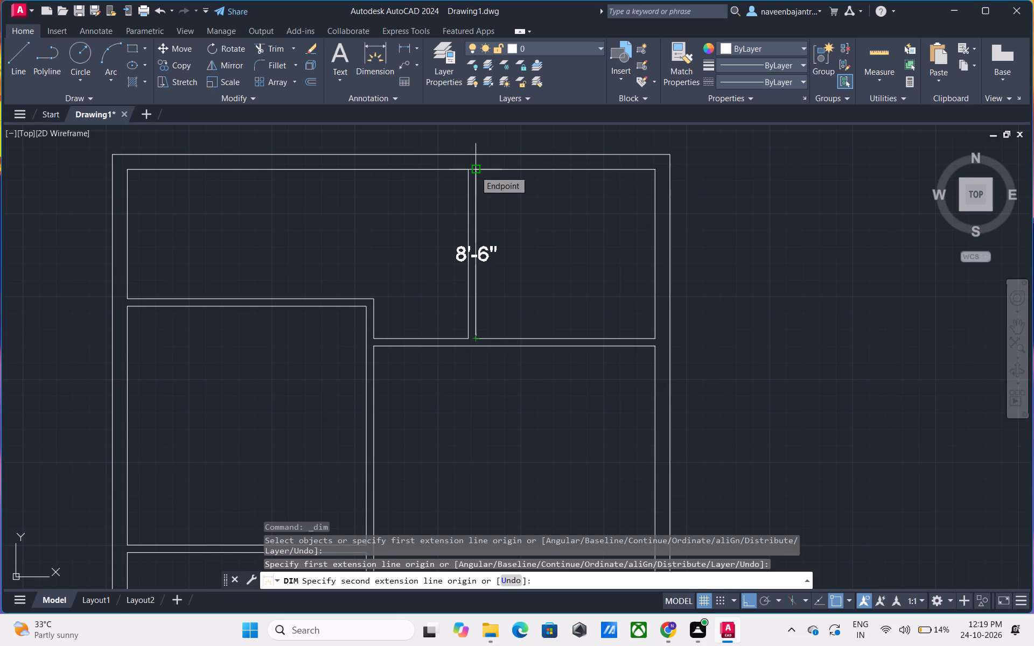
key("Escape")
left_click(385, 57)
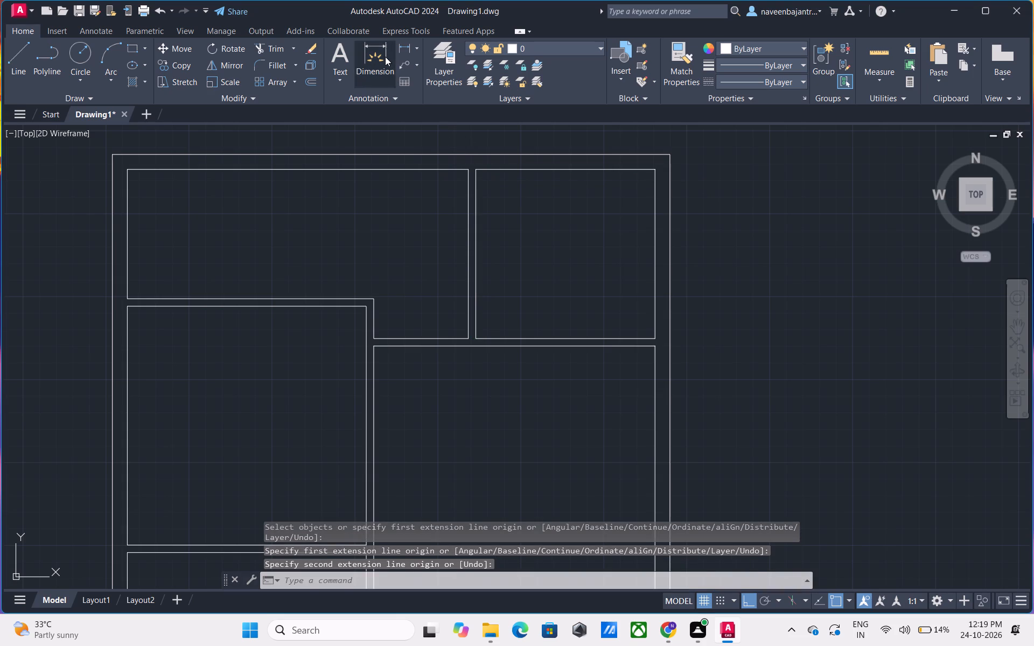
left_click(477, 168)
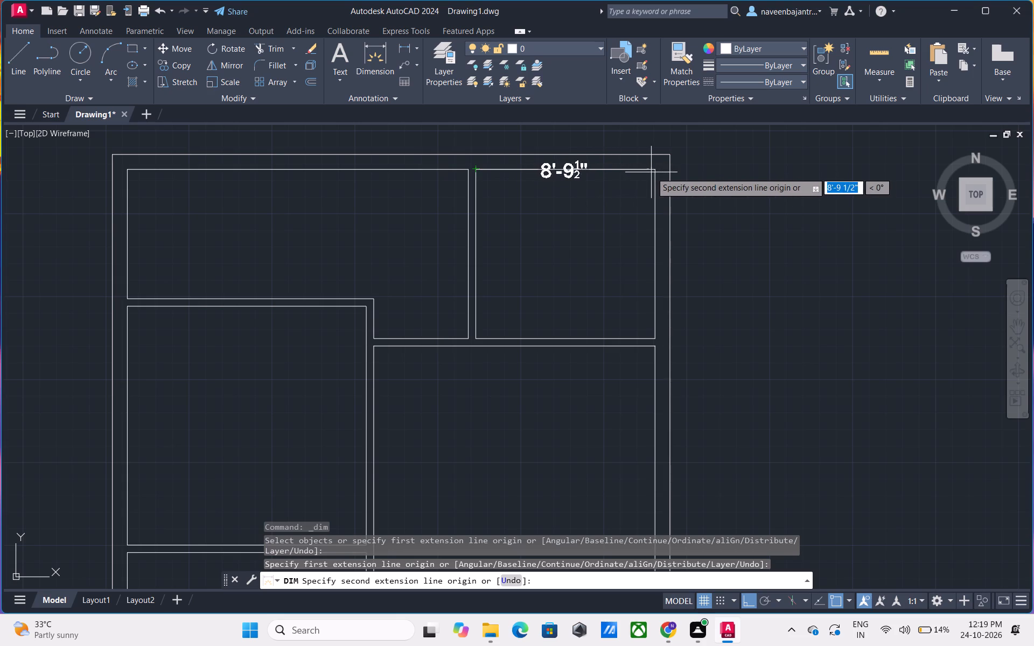
key("Escape")
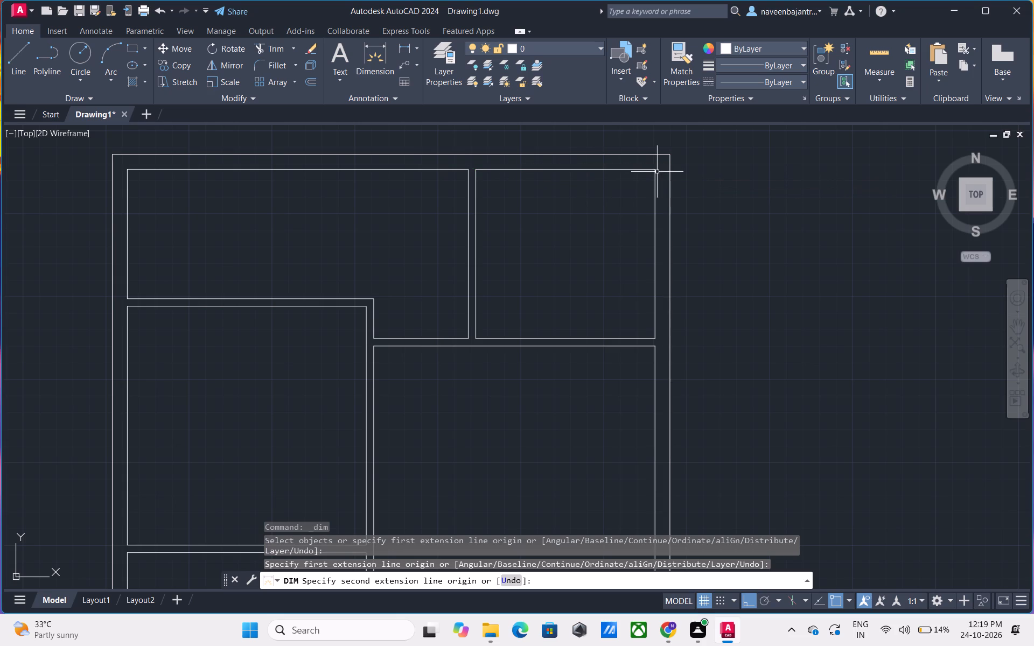
Check the large right-hand room's length along its east side and its width along its top edge with Dimension previews.
left_click(387, 80)
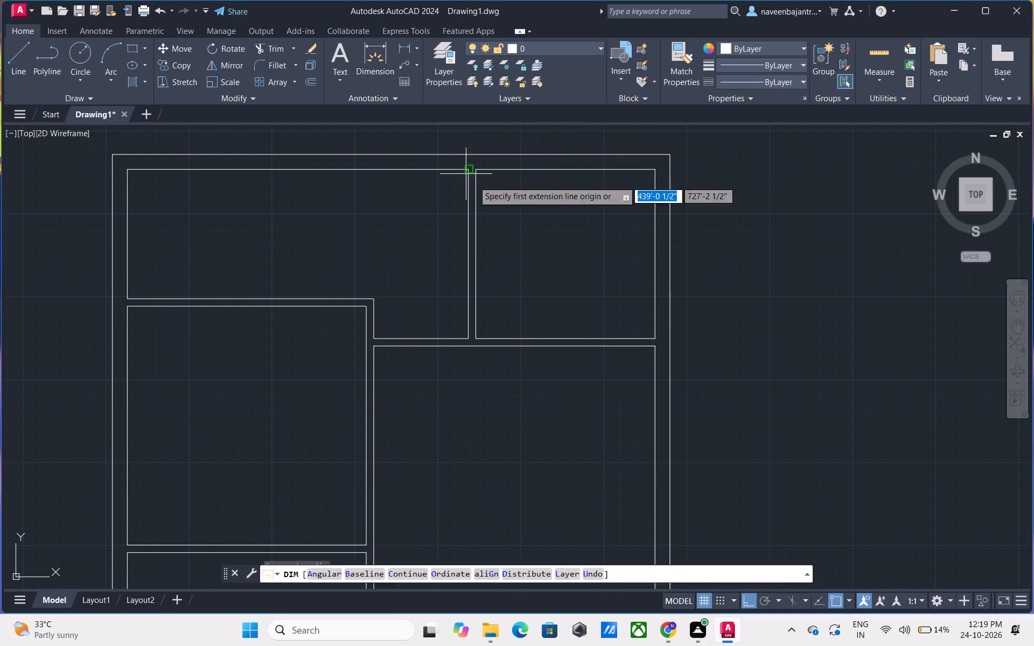
middle_click_drag(554, 236, 537, 145)
middle_click_drag(528, 130, 519, 118)
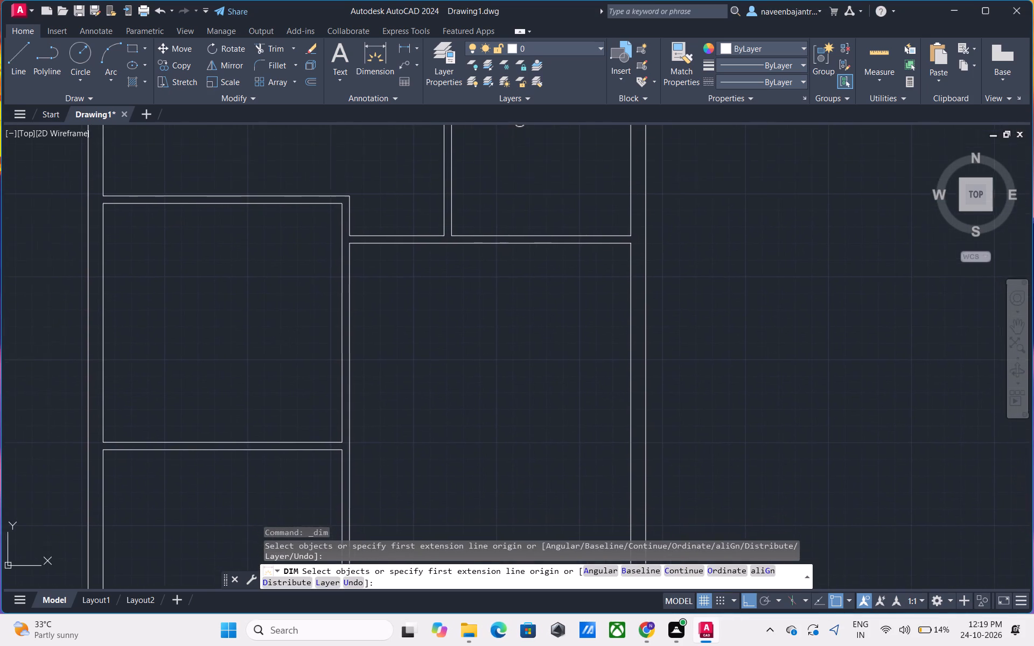
scroll(525, 184, "down", 1)
middle_click_drag(549, 272, 547, 263)
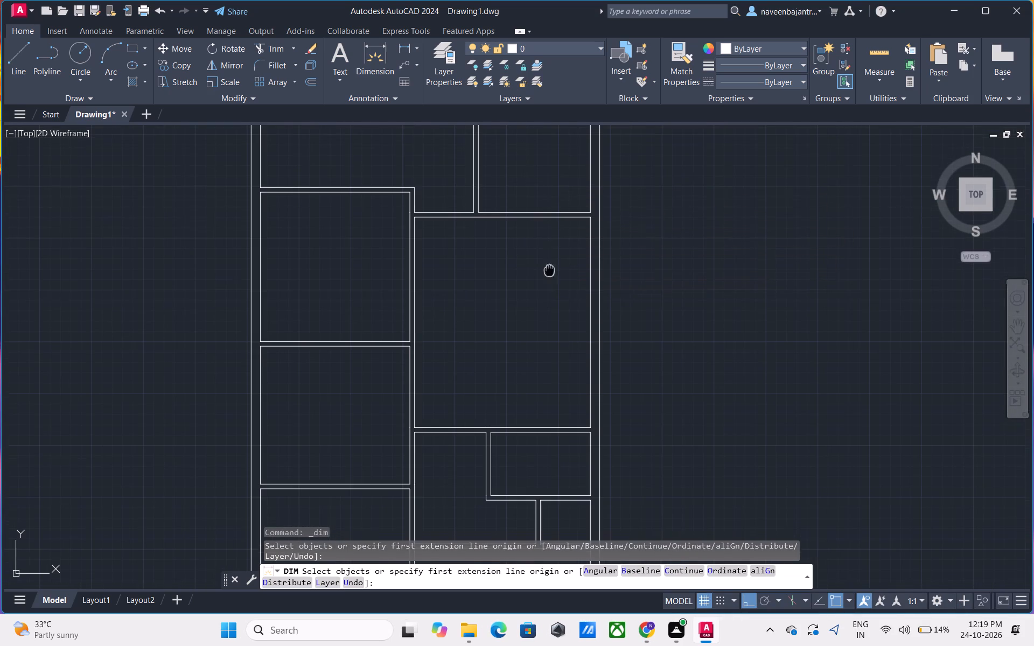
middle_click_drag(547, 263, 480, 211)
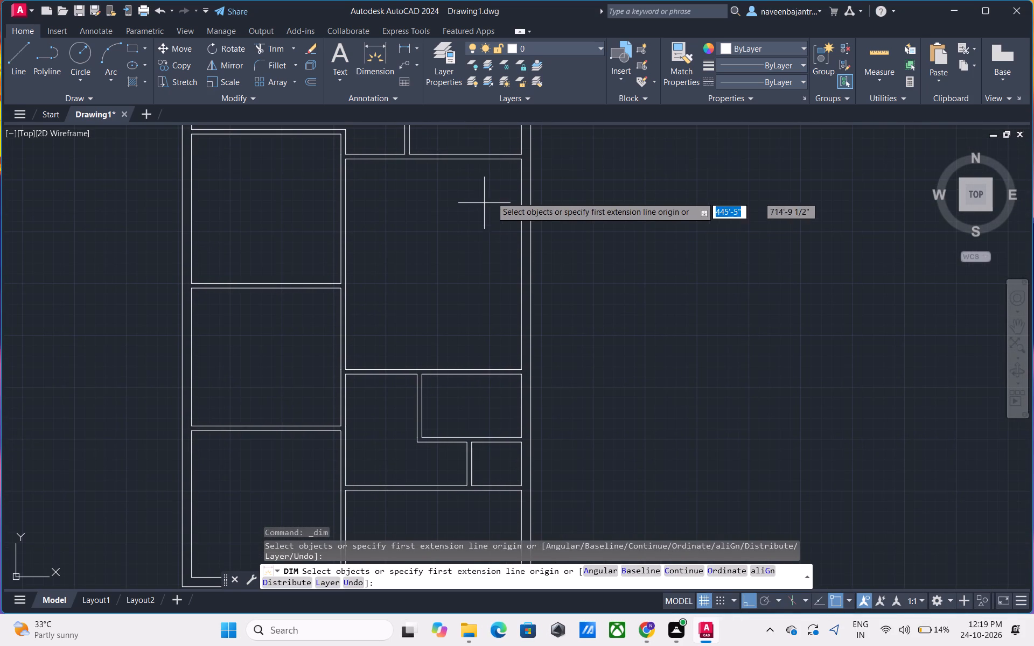
left_click(521, 158)
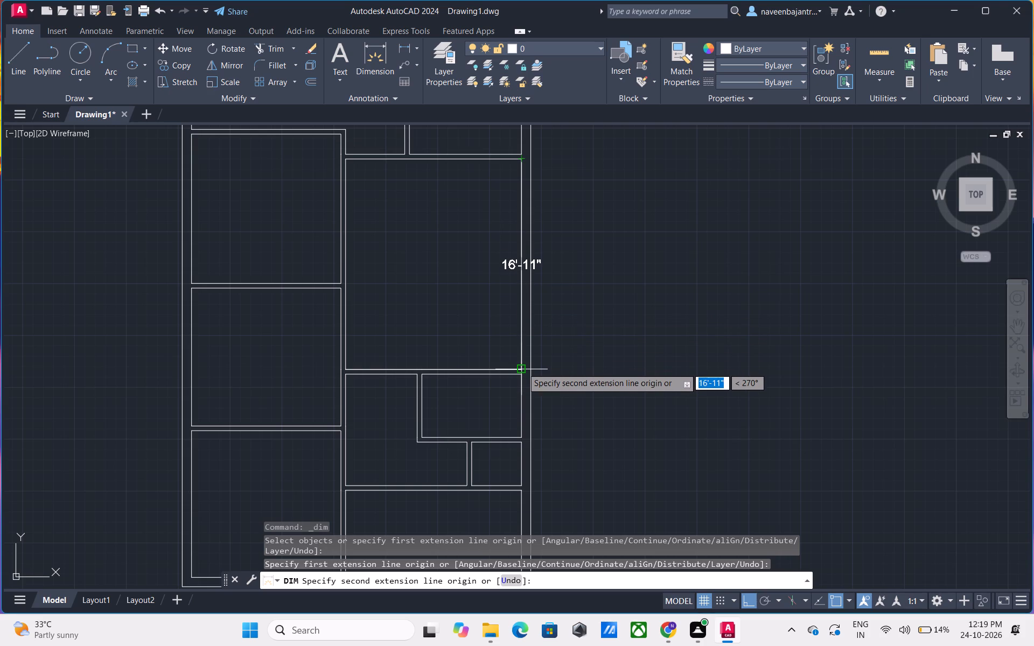
key("Escape")
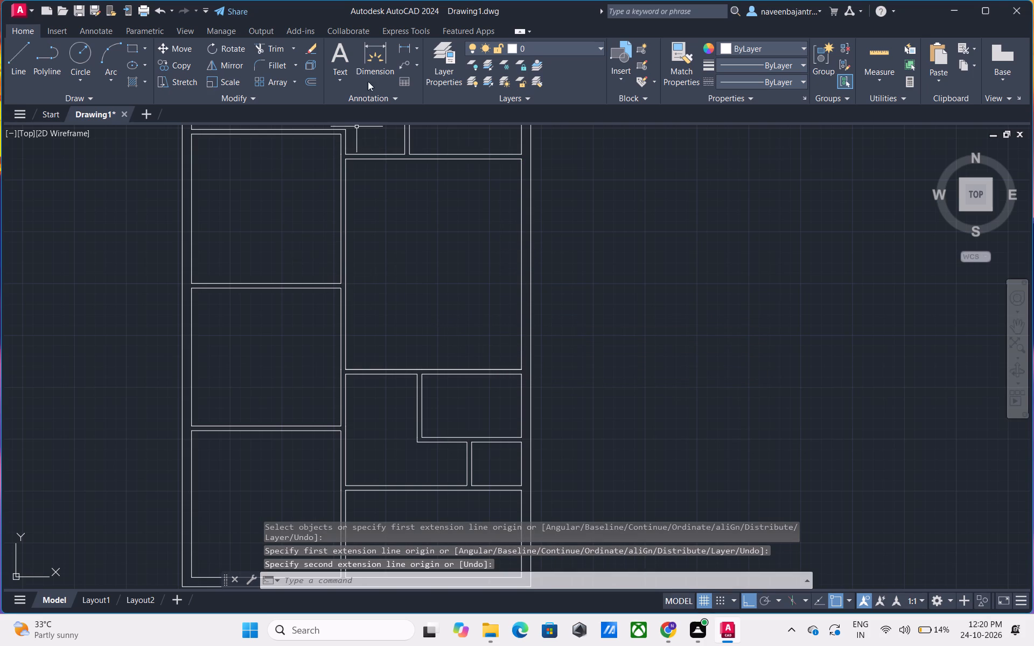
left_click(372, 66)
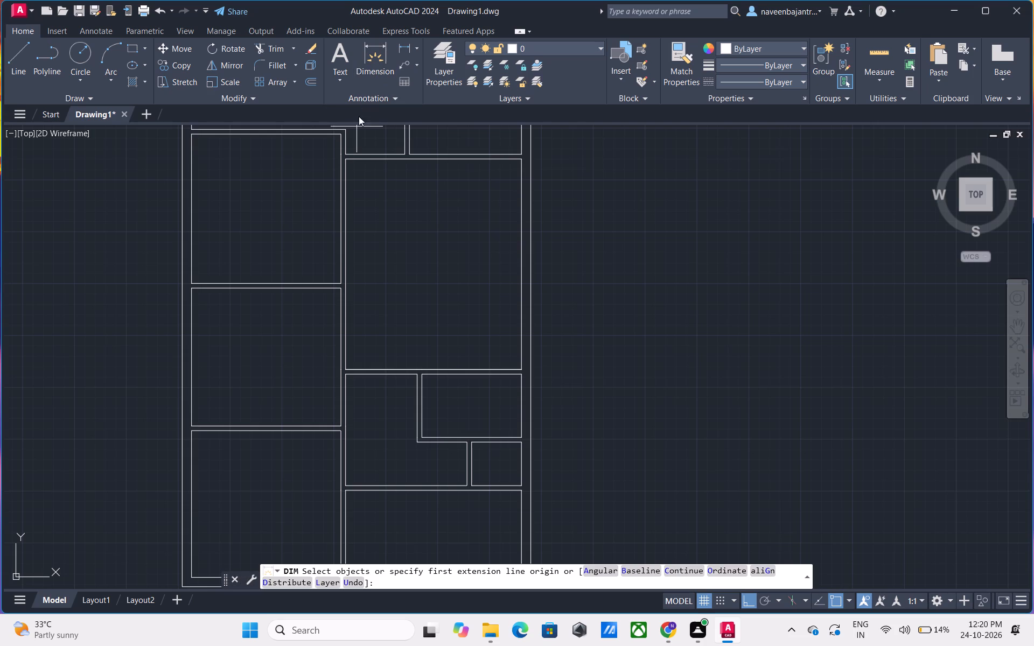
left_click(347, 161)
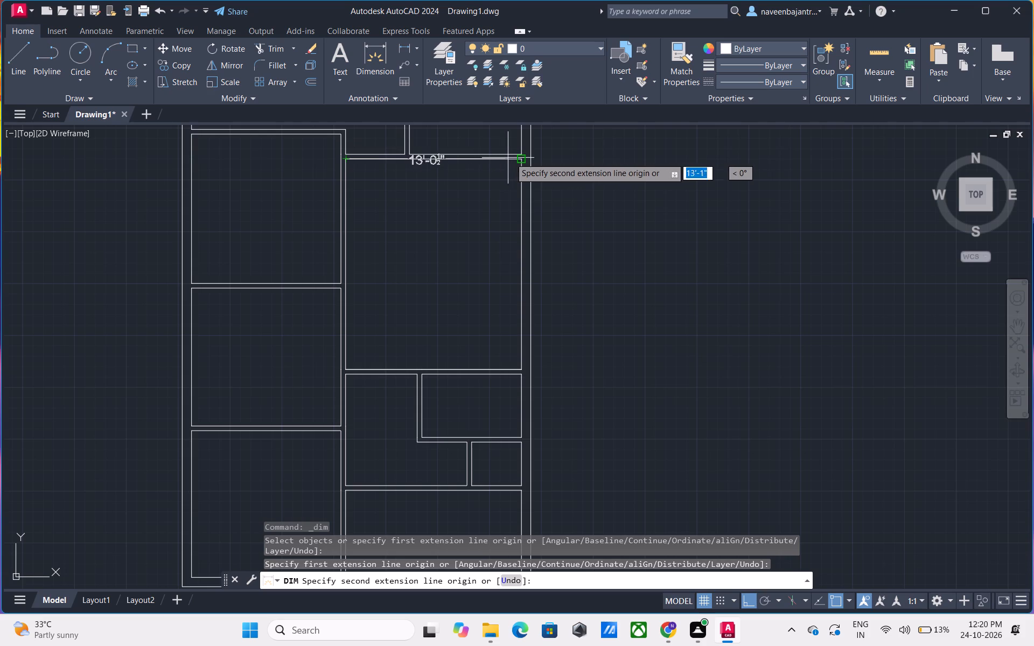
key("Escape")
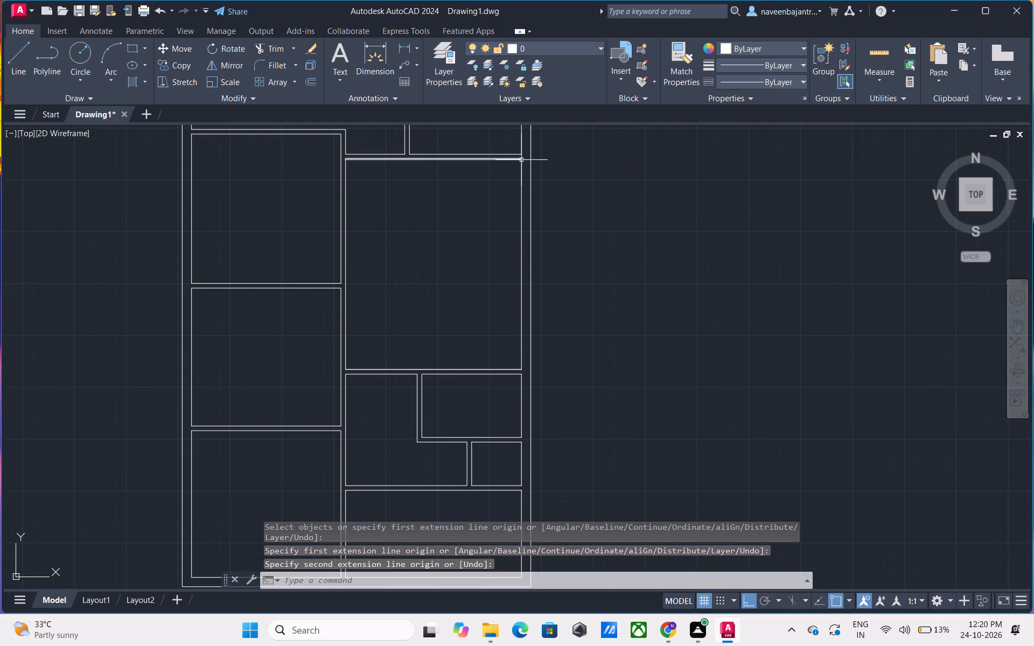
Check the width of the second left room along its bottom edge with a Dimension preview, without placing it.
left_click(365, 65)
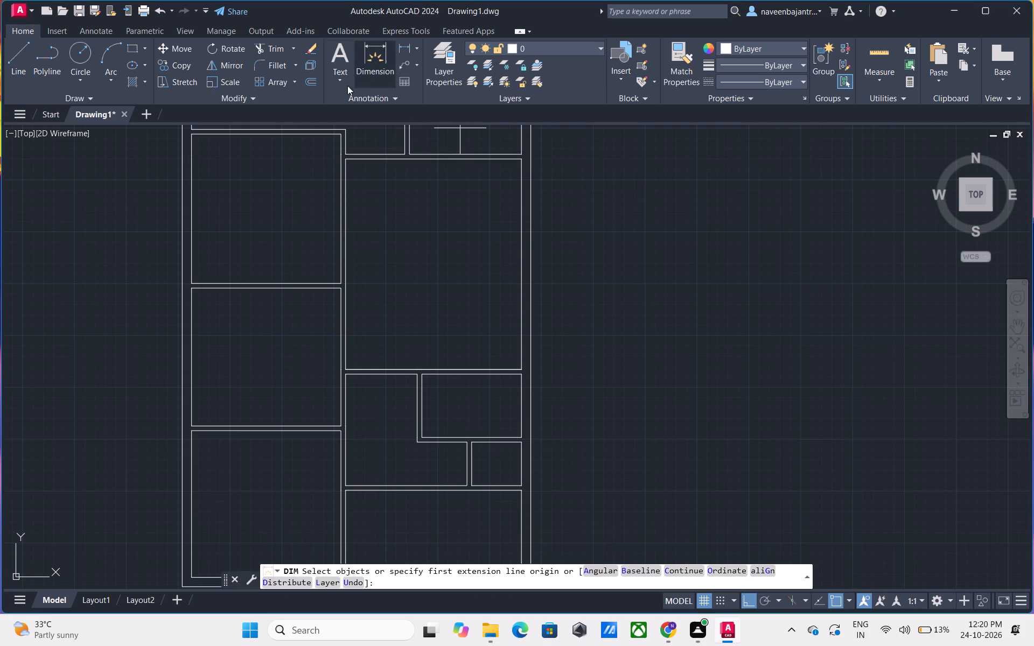
left_click(193, 281)
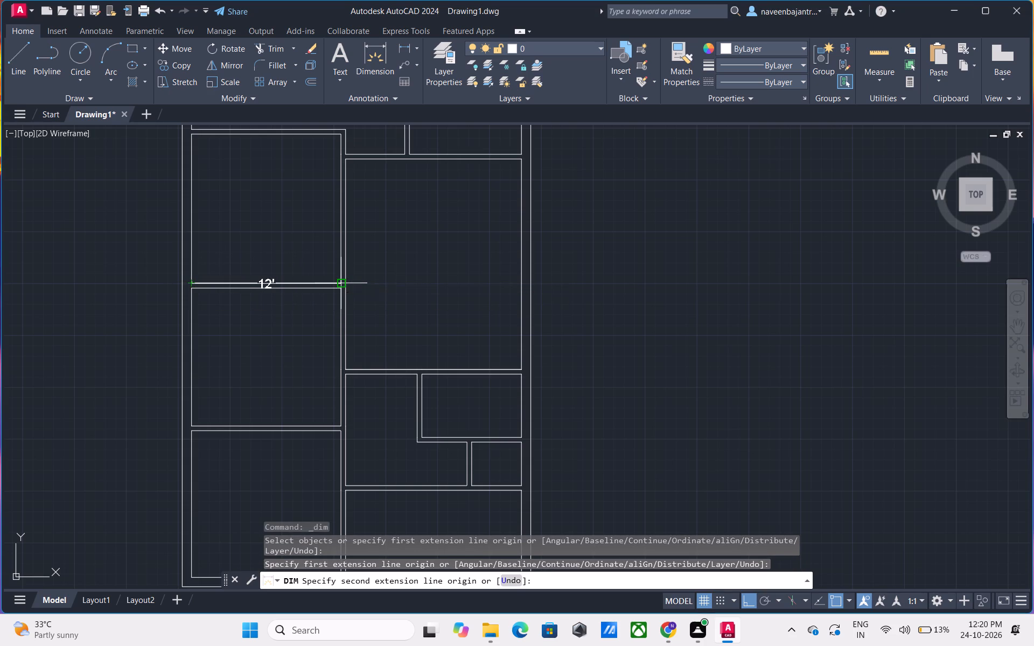
key("Escape")
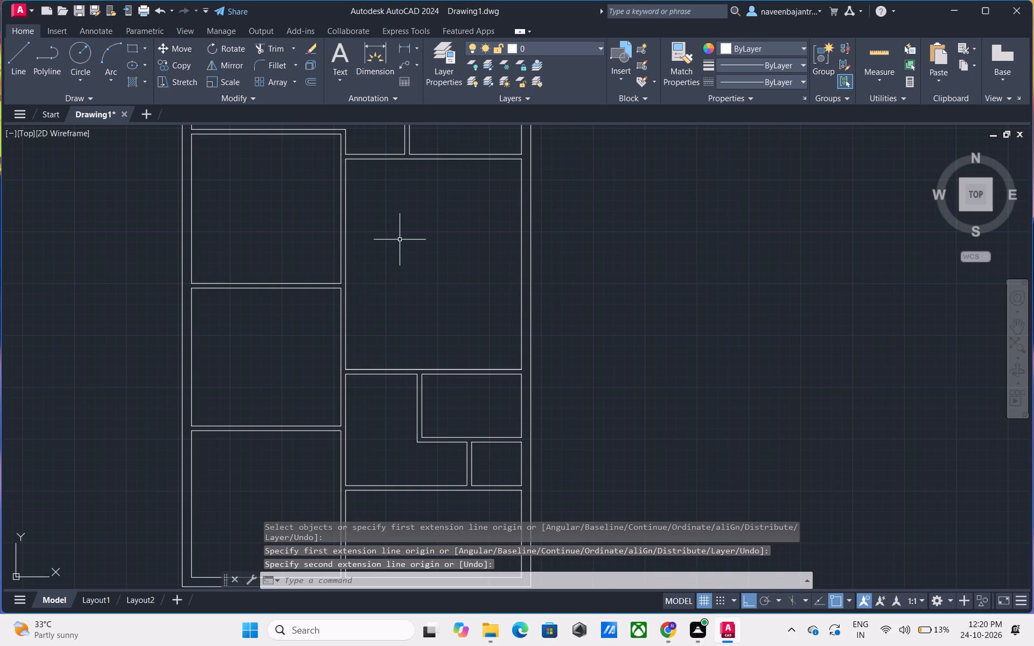
middle_click_drag(400, 239, 404, 266)
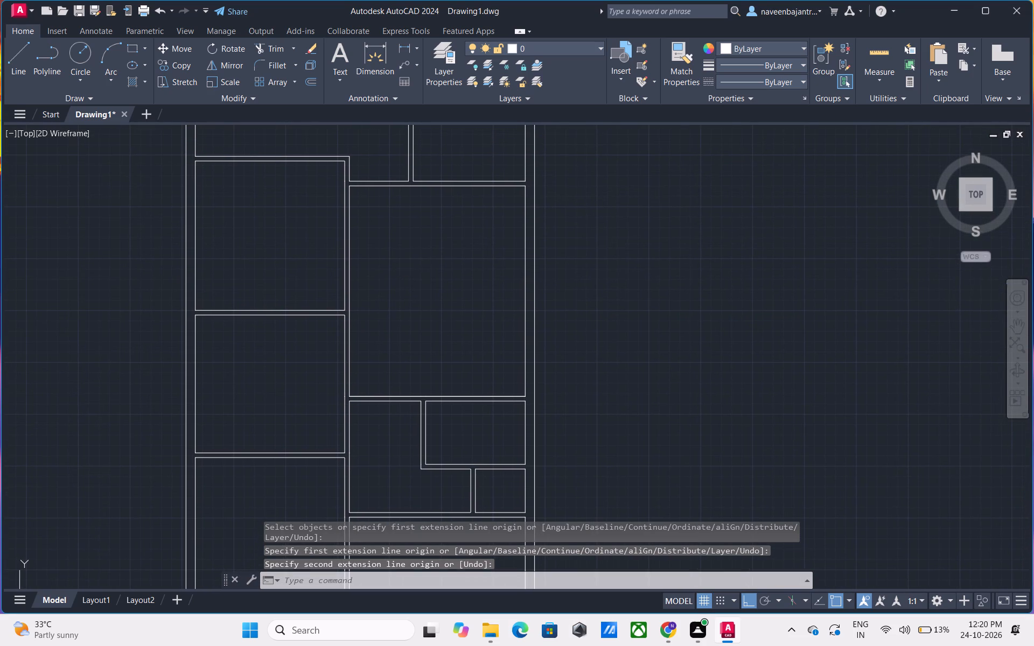
Check the north-south length of the second left room along its west side with a Dimension preview, without placing it.
middle_click_drag(413, 244, 412, 255)
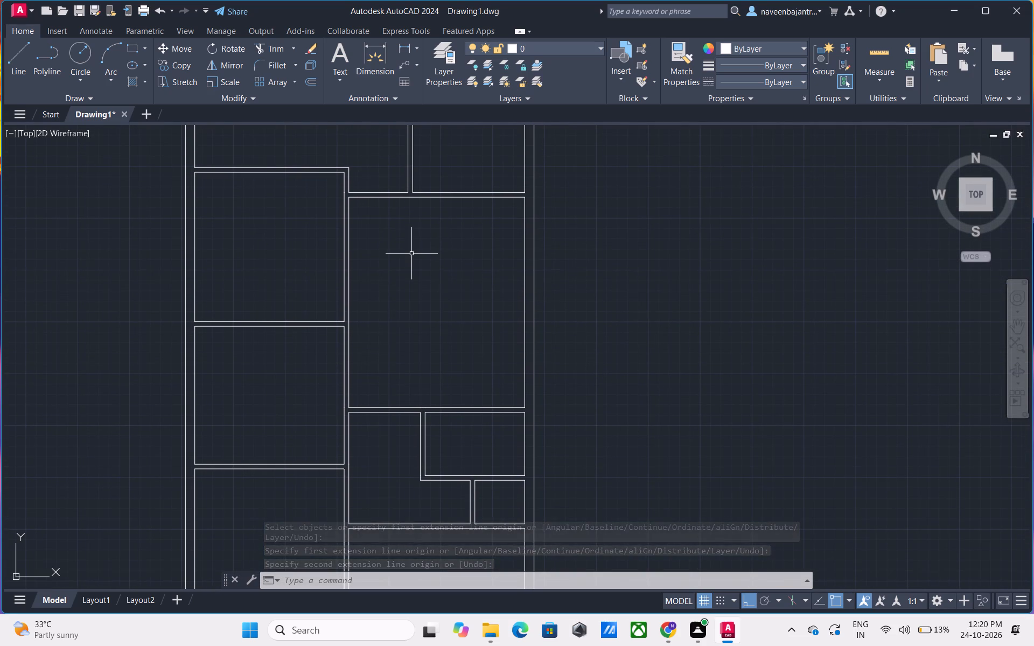
left_click(364, 63)
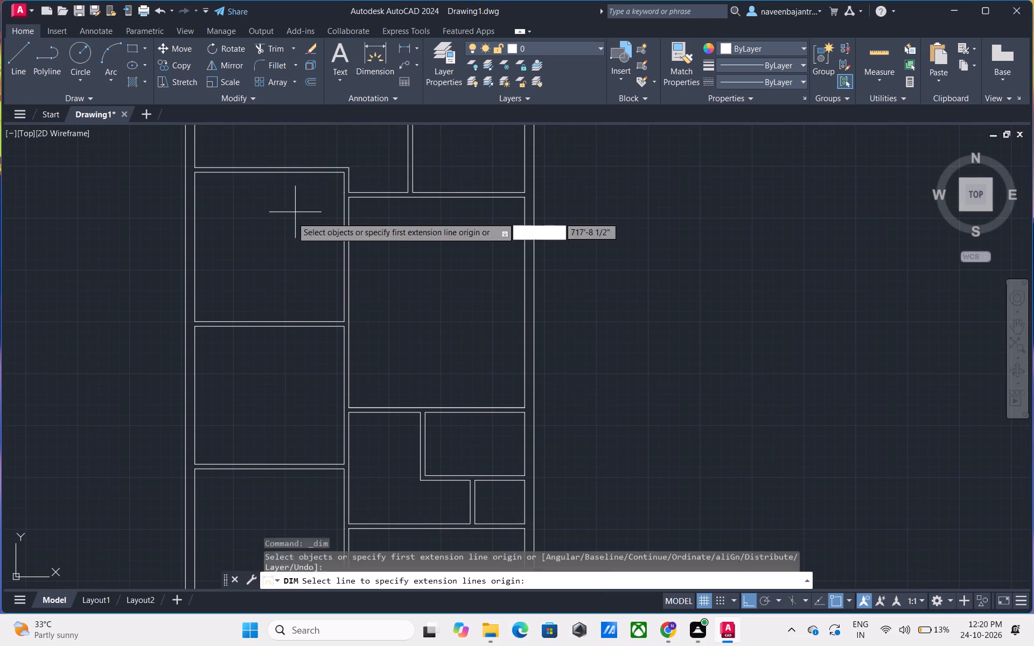
left_click(197, 320)
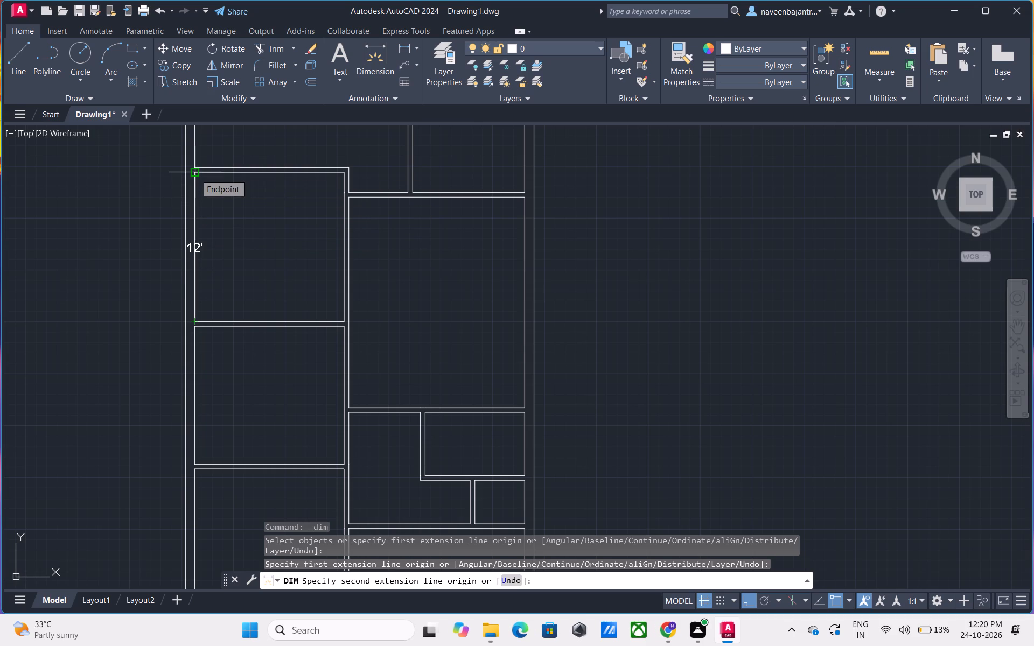
key("Escape")
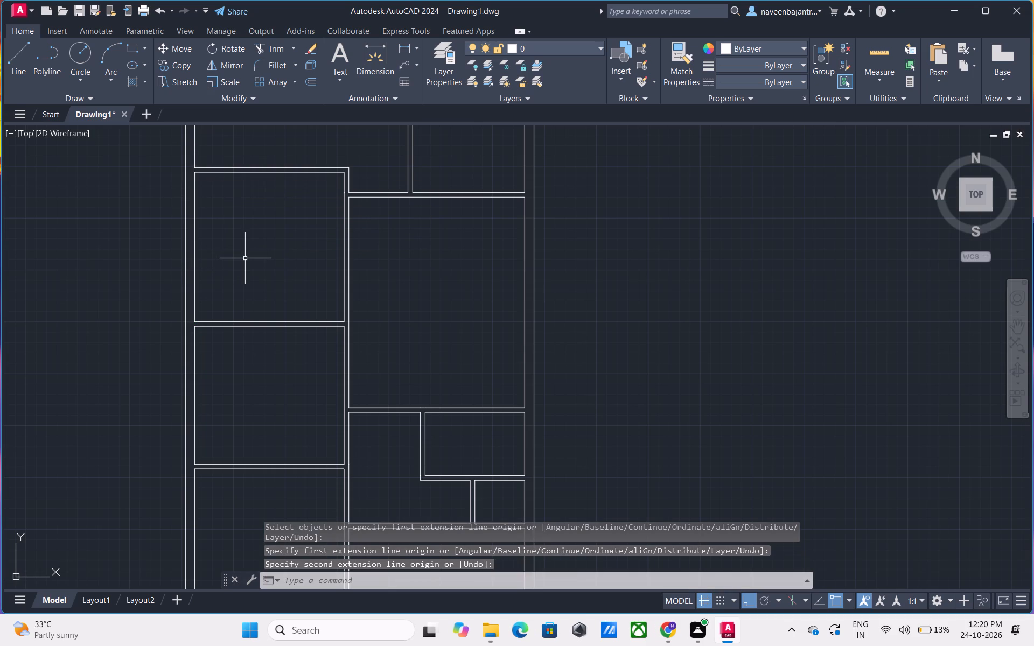
Check the third left room's width along its top and bottom edges and its length along its east side with Dimension previews, placing none.
middle_click_drag(256, 230, 280, 196)
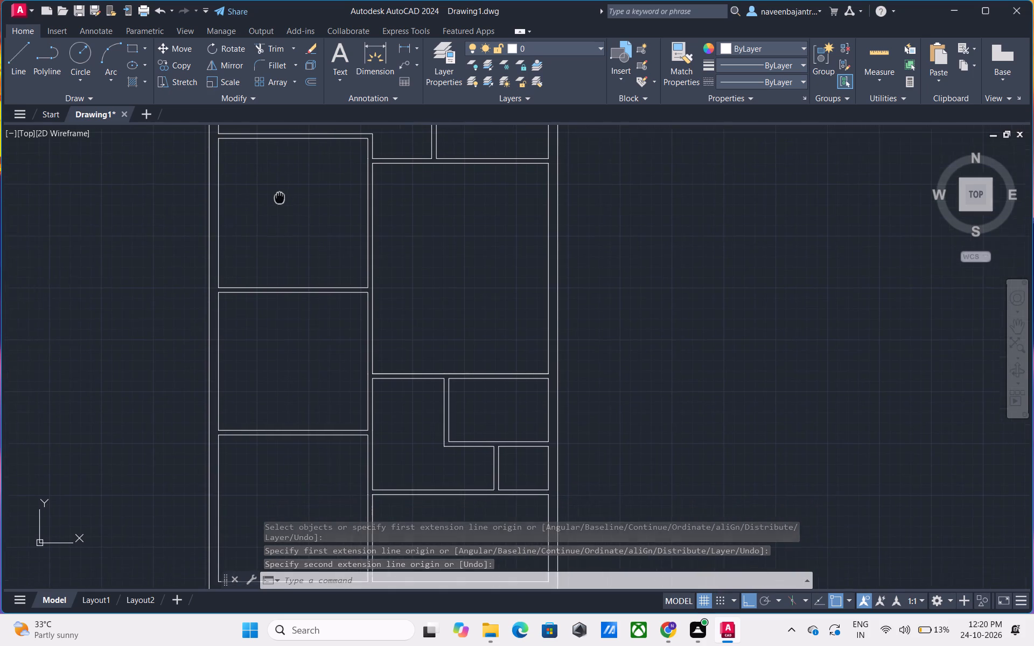
middle_click_drag(280, 196, 289, 177)
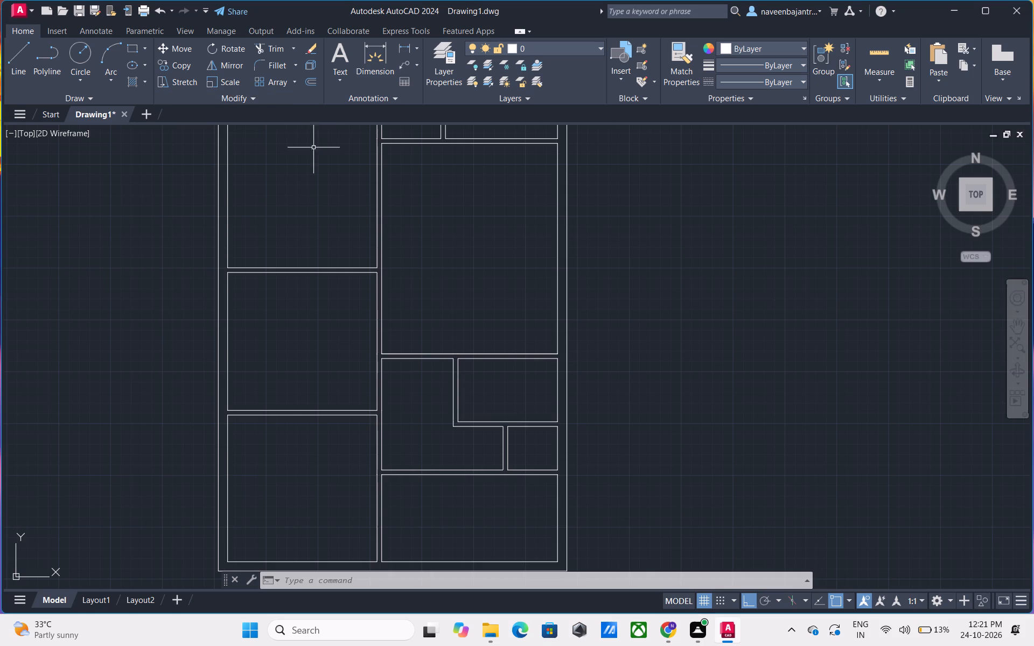
left_click(369, 60)
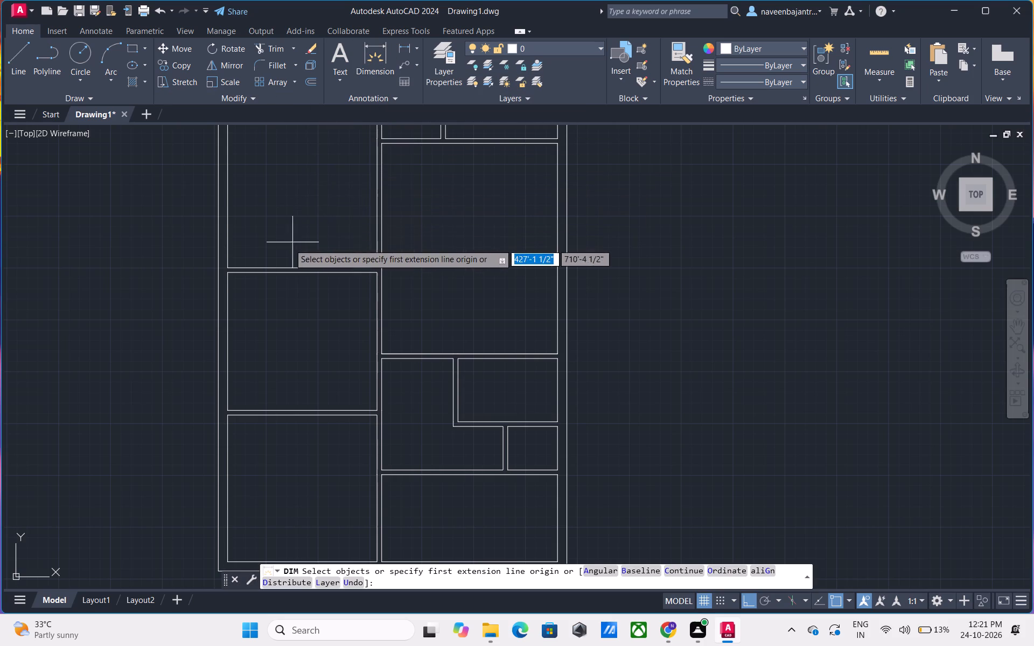
left_click(230, 276)
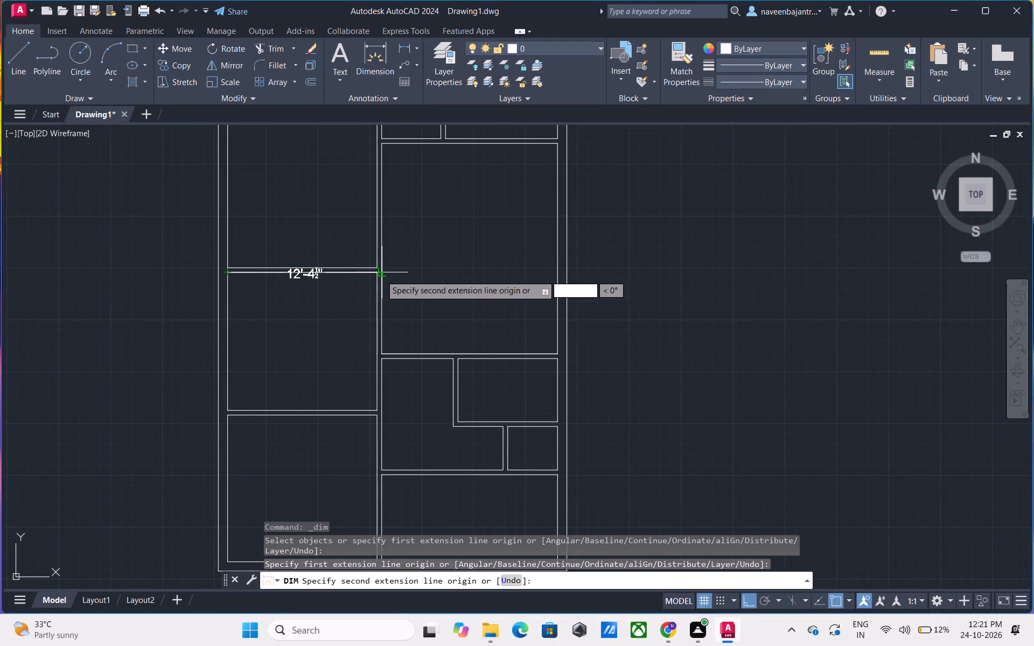
key("Escape")
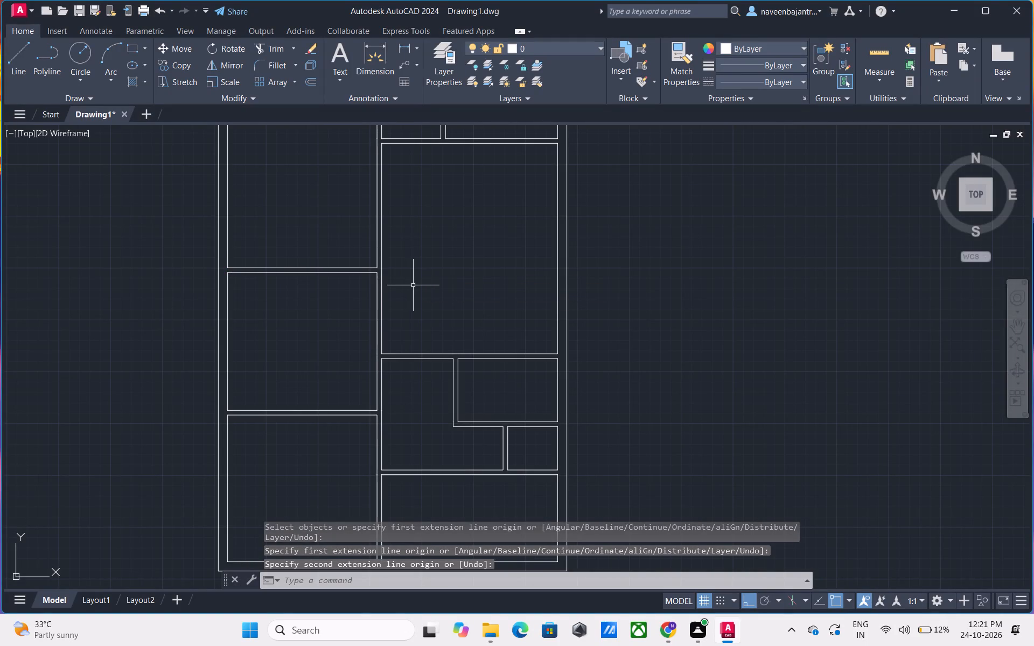
middle_click_drag(413, 285, 394, 232)
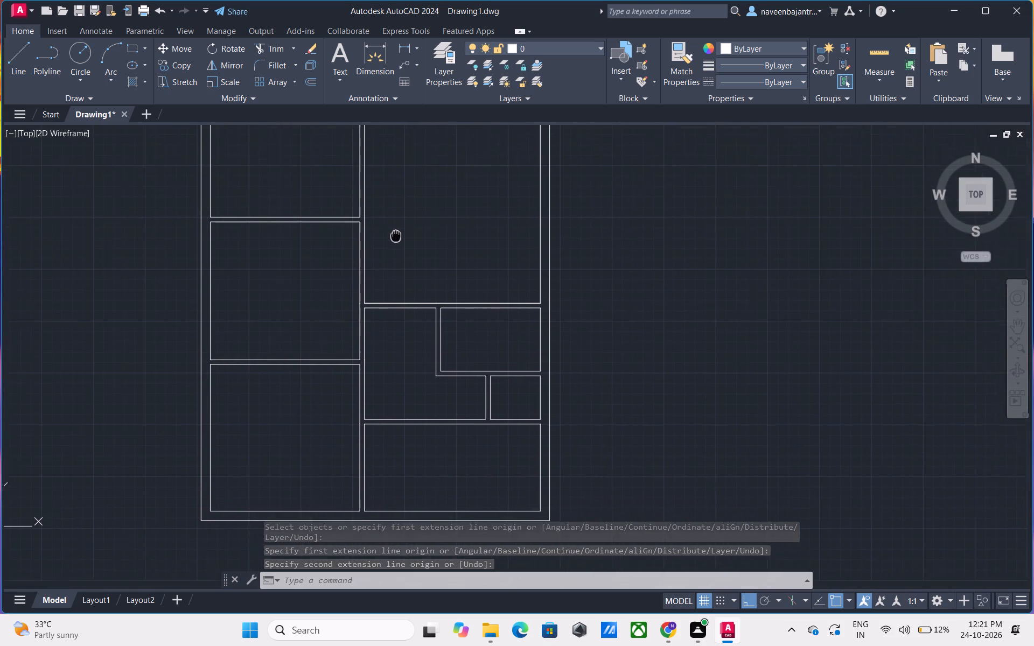
middle_click_drag(394, 232, 374, 200)
scroll(374, 200, "up", 1)
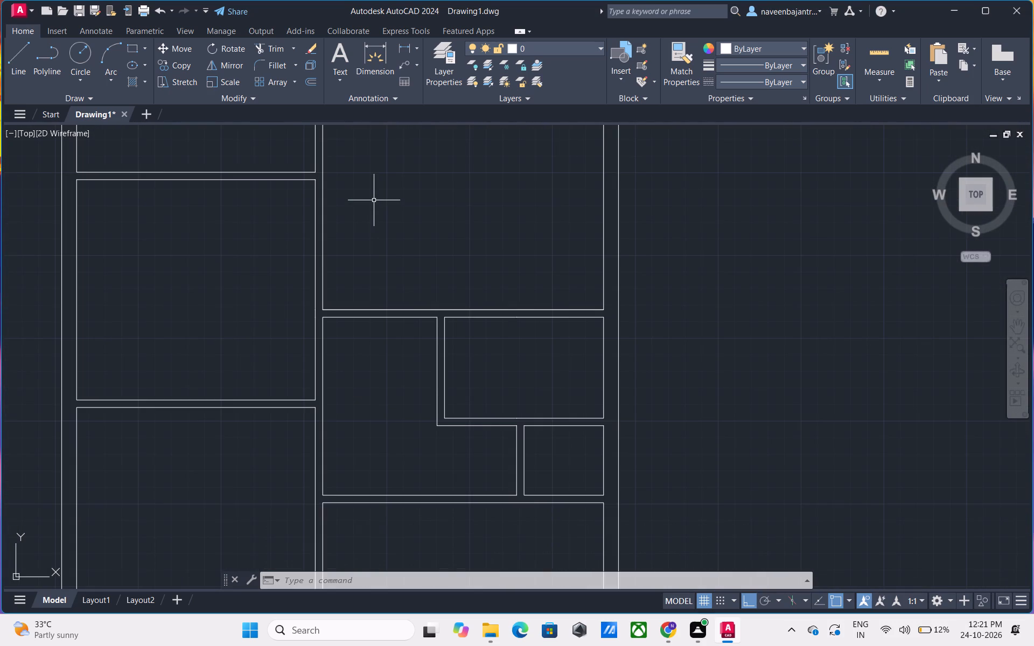
left_click(378, 73)
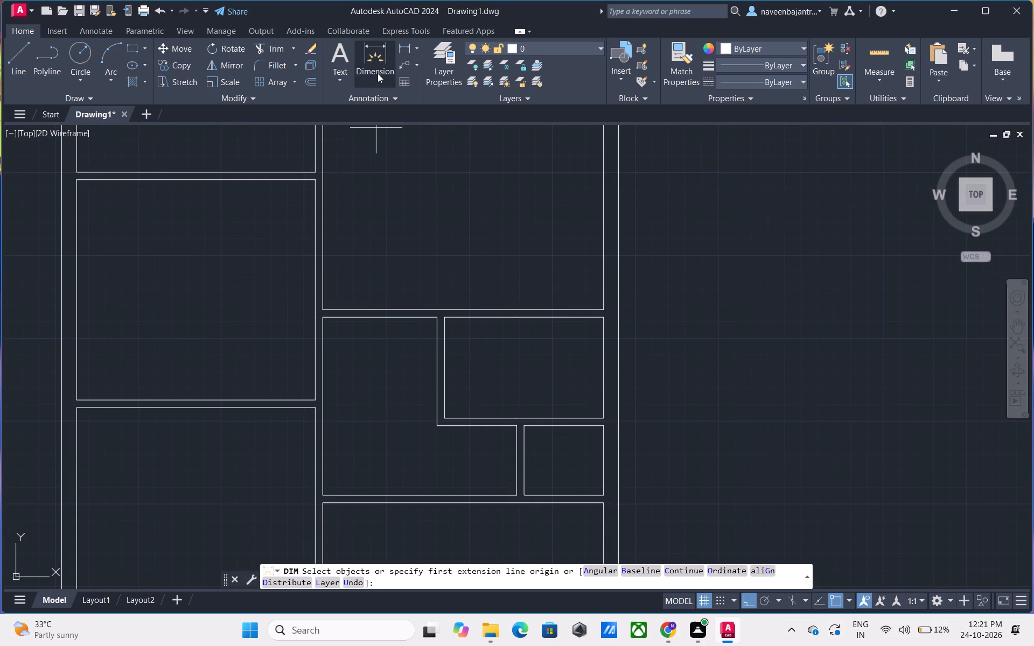
left_click(313, 182)
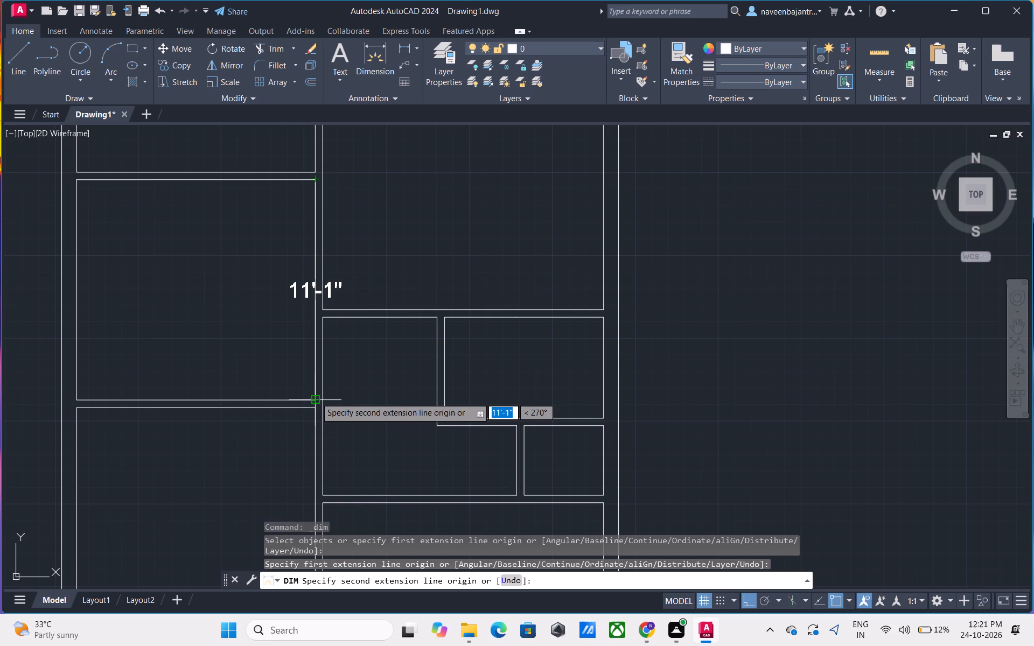
key("Escape")
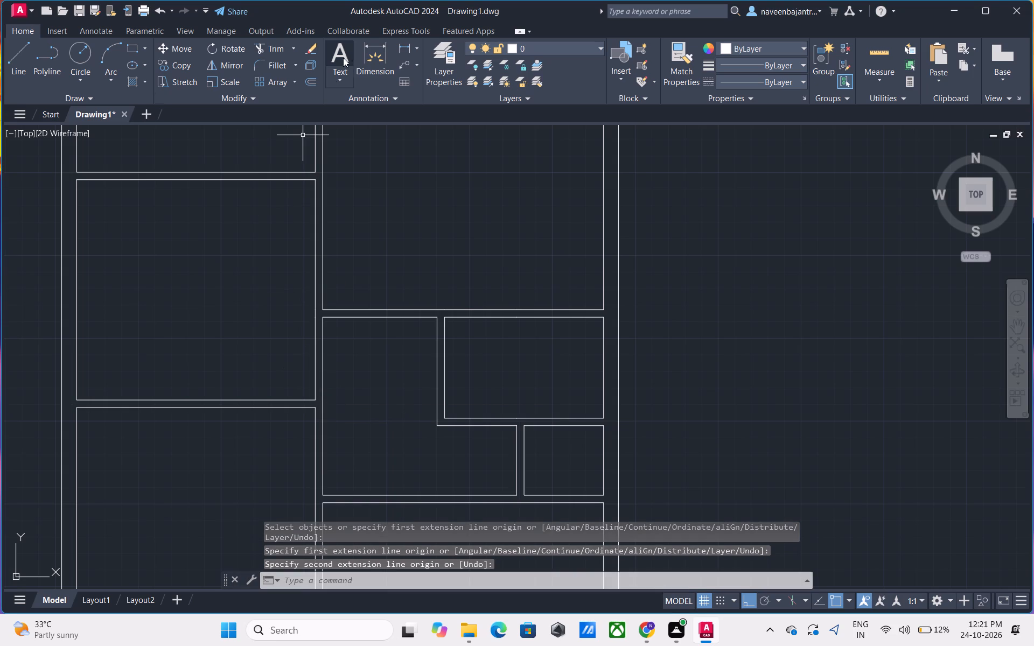
left_click(376, 51)
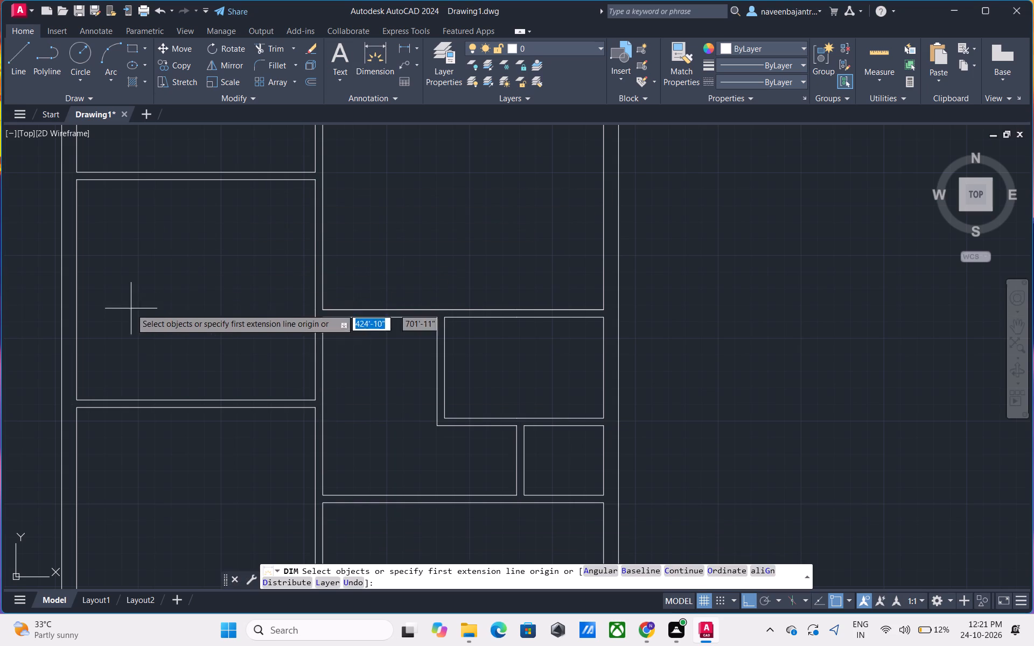
left_click(80, 399)
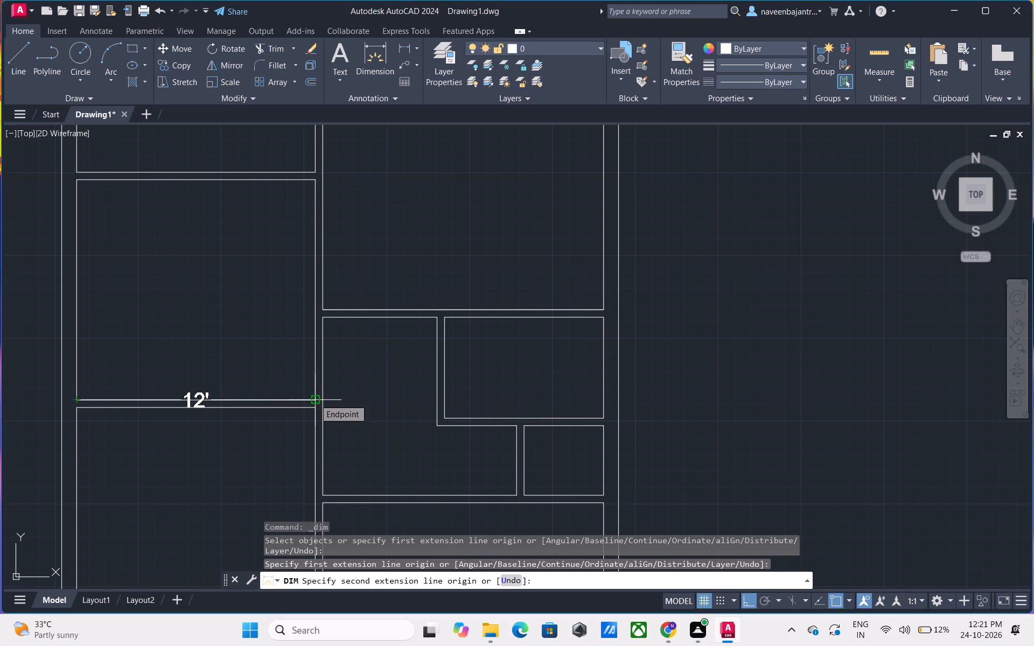
key("Escape")
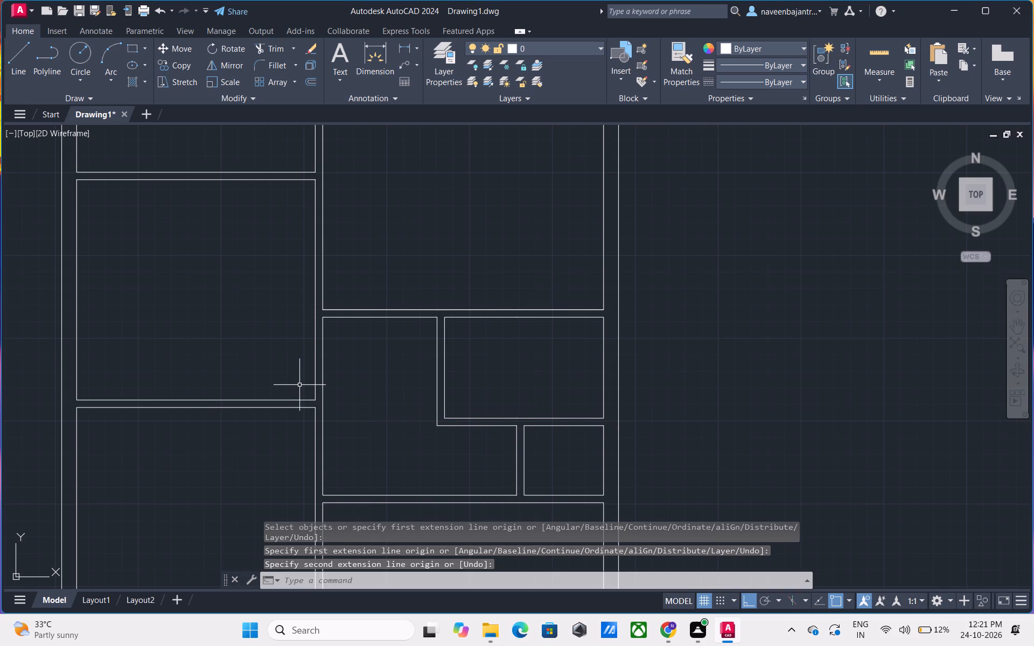
Check the bottom-left room's width along its top and bottom edges and its length along its west side with Dimension previews, placing none.
scroll(250, 322, "down", 1)
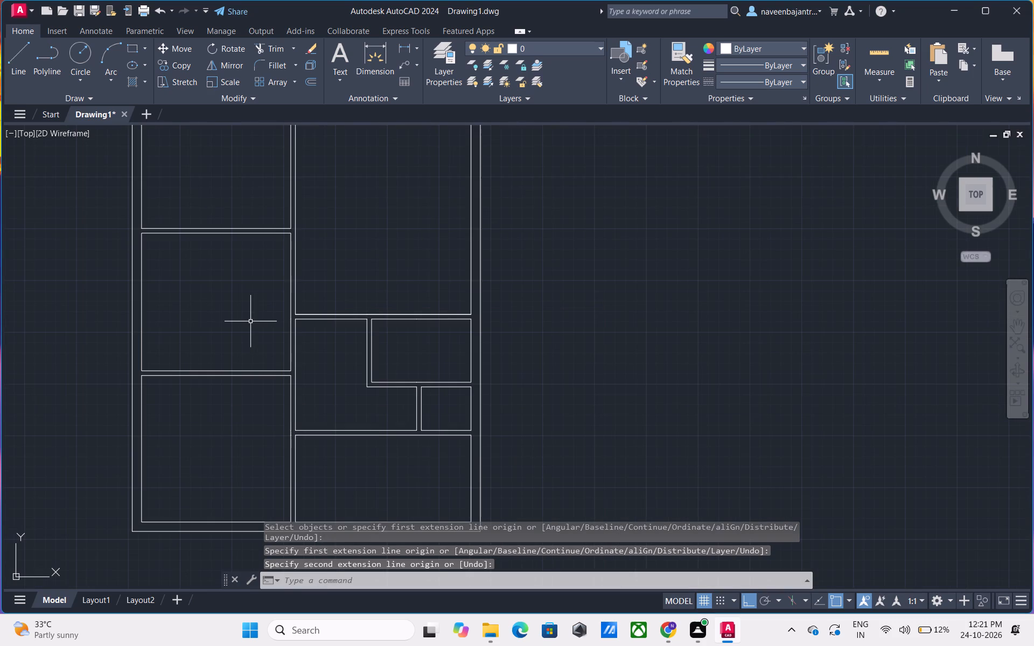
middle_click_drag(250, 321, 285, 203)
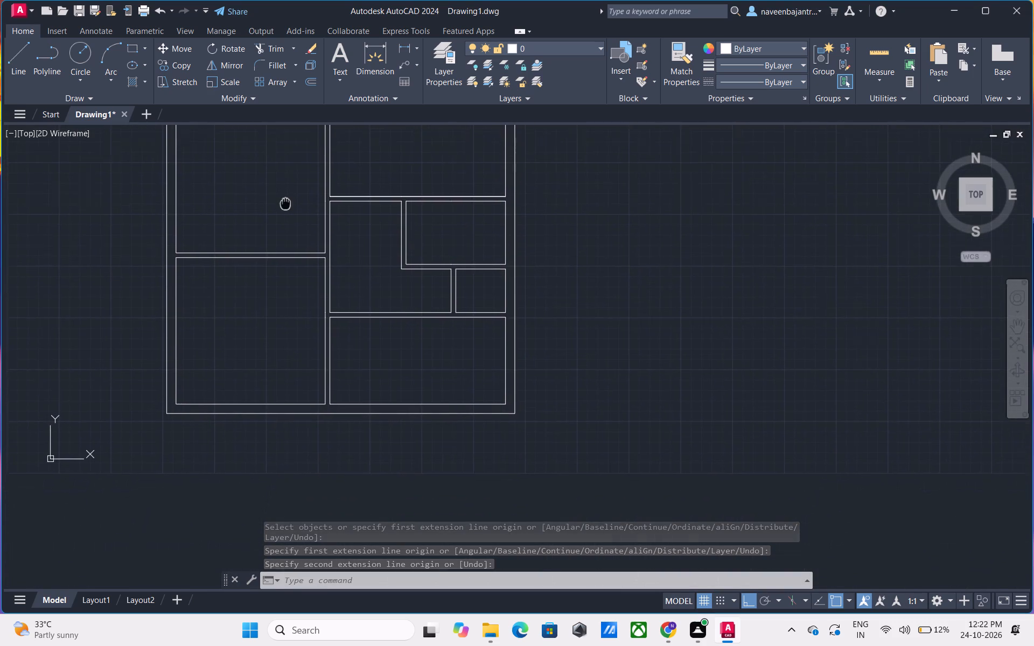
middle_click_drag(285, 203, 286, 201)
scroll(287, 199, "up", 1)
scroll(275, 257, "down", 1)
middle_click_drag(262, 293, 285, 249)
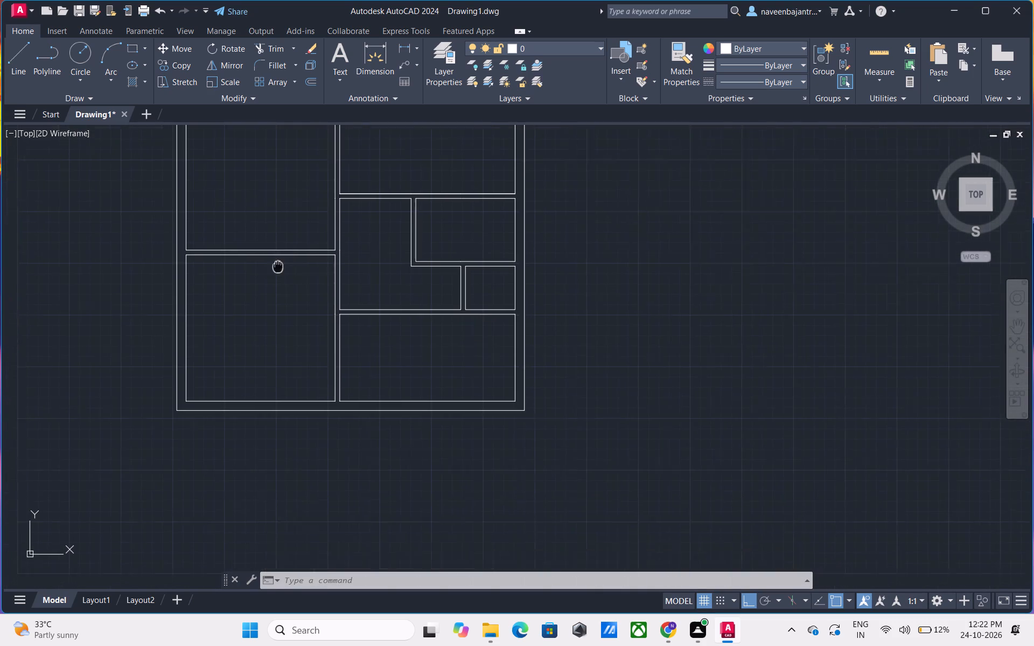
middle_click_drag(285, 249, 289, 240)
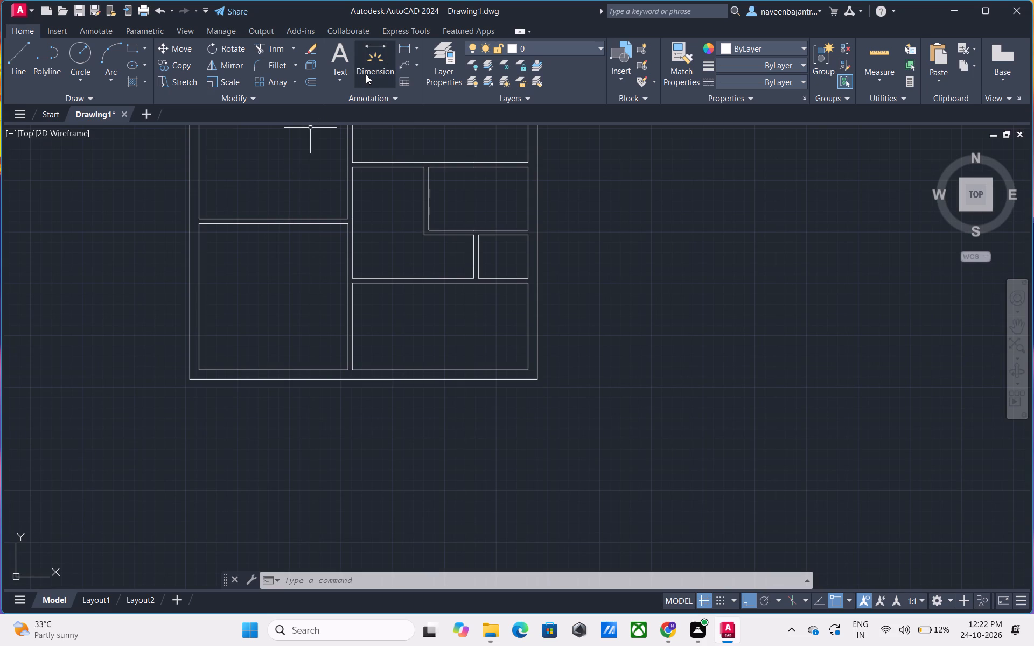
left_click(366, 74)
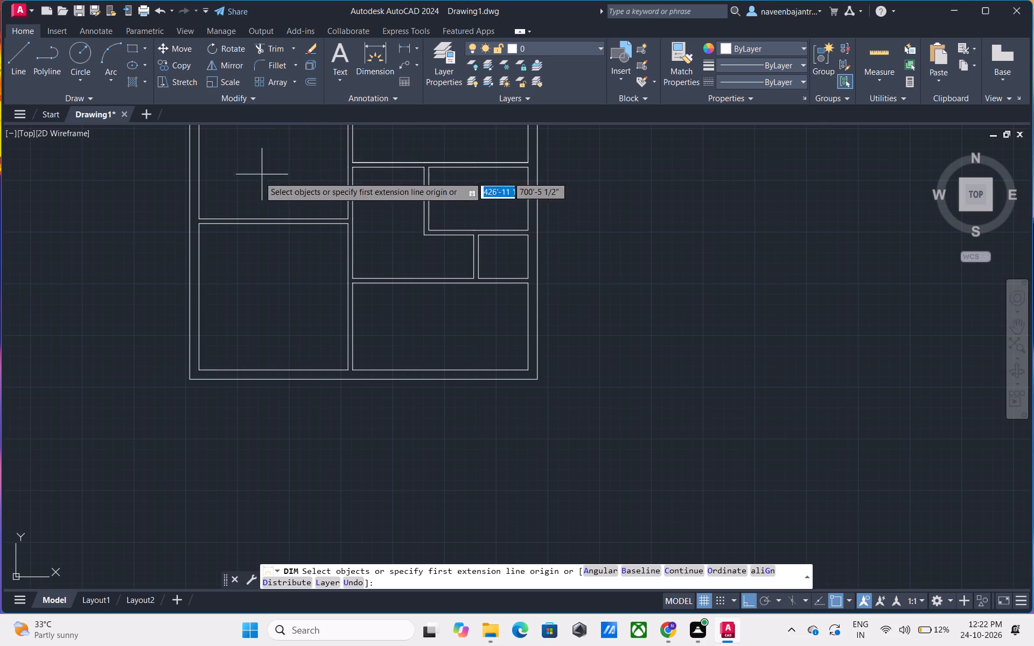
left_click(198, 223)
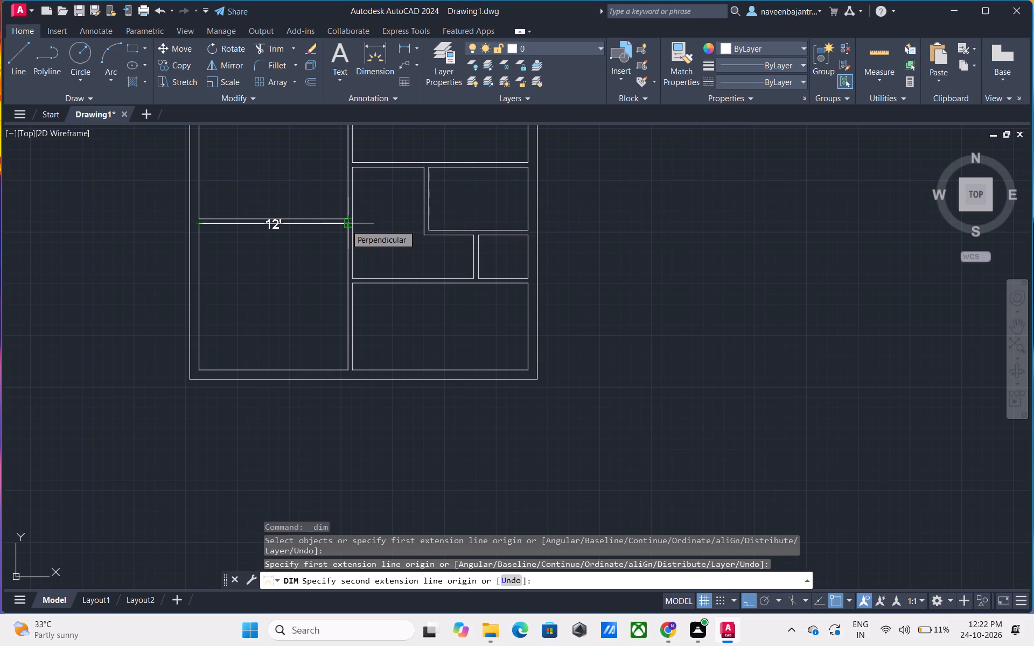
key("Escape")
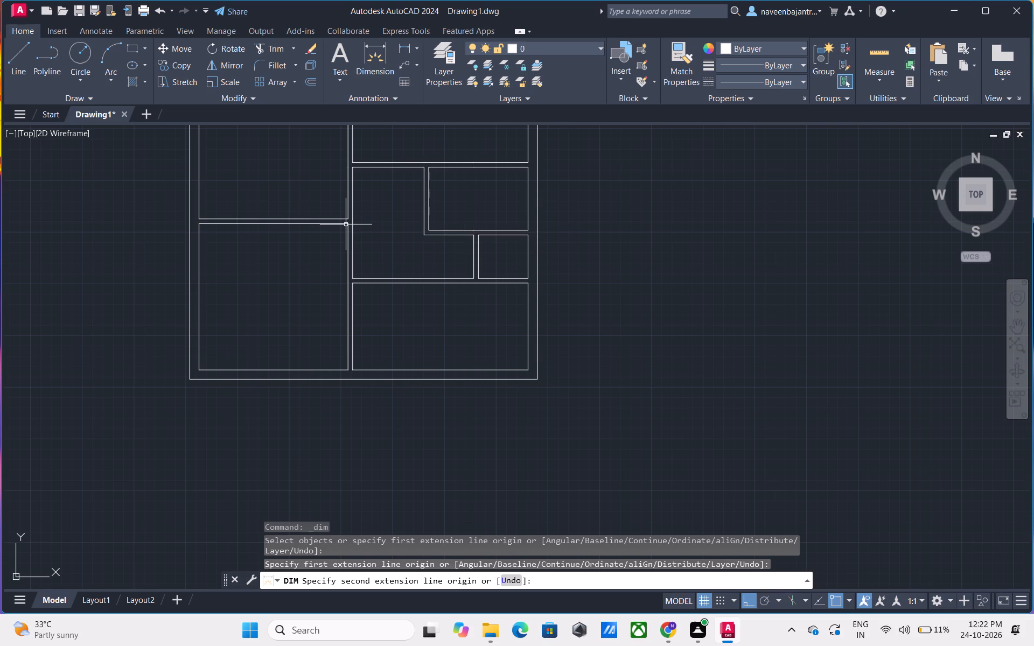
left_click(372, 59)
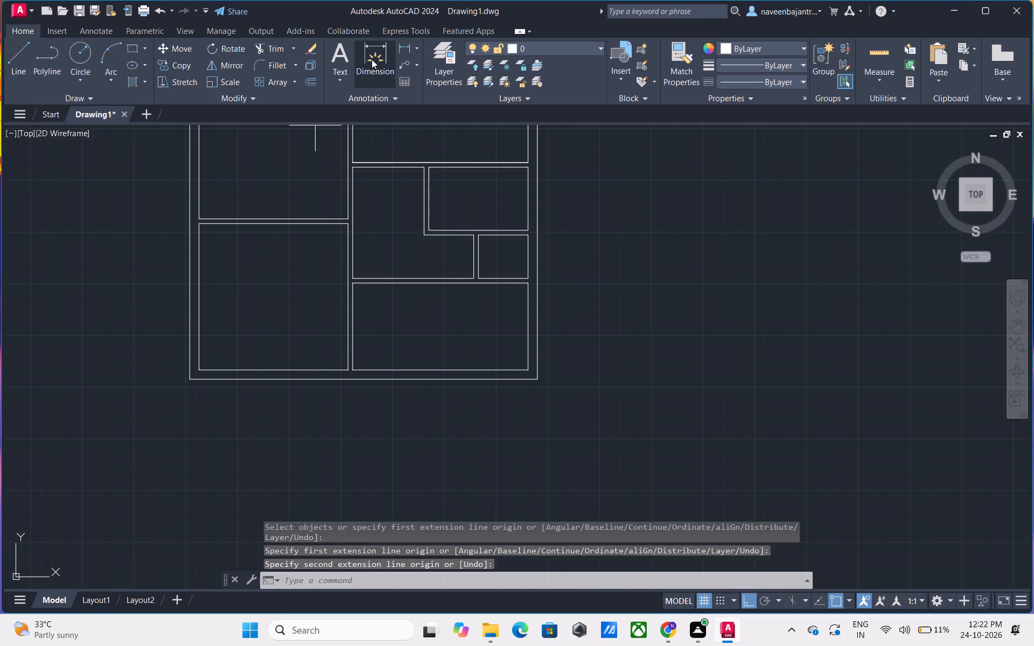
left_click(200, 222)
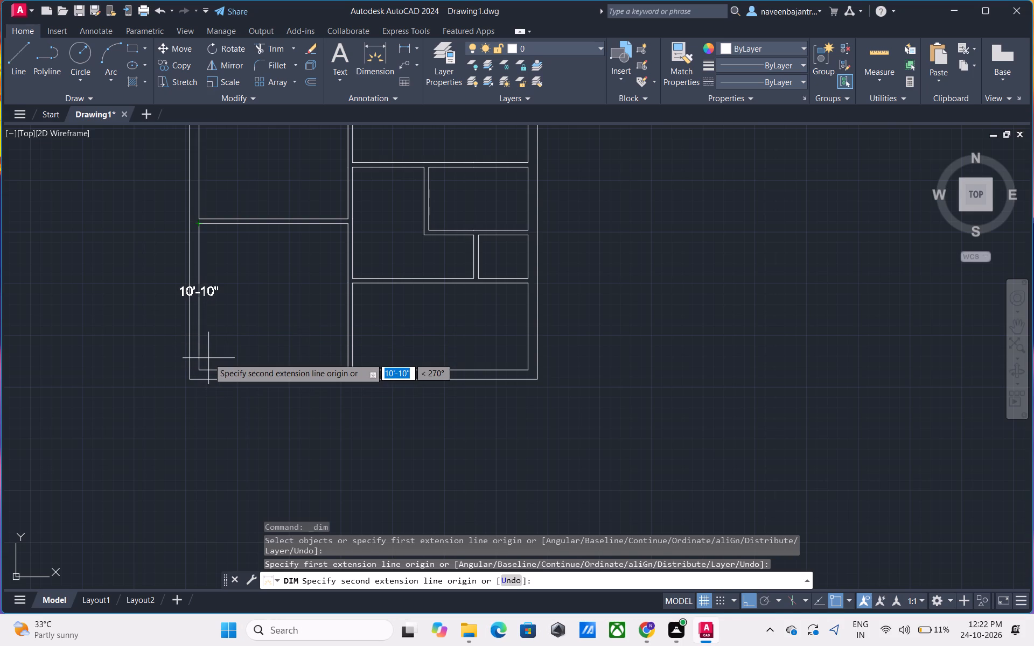
key("Escape")
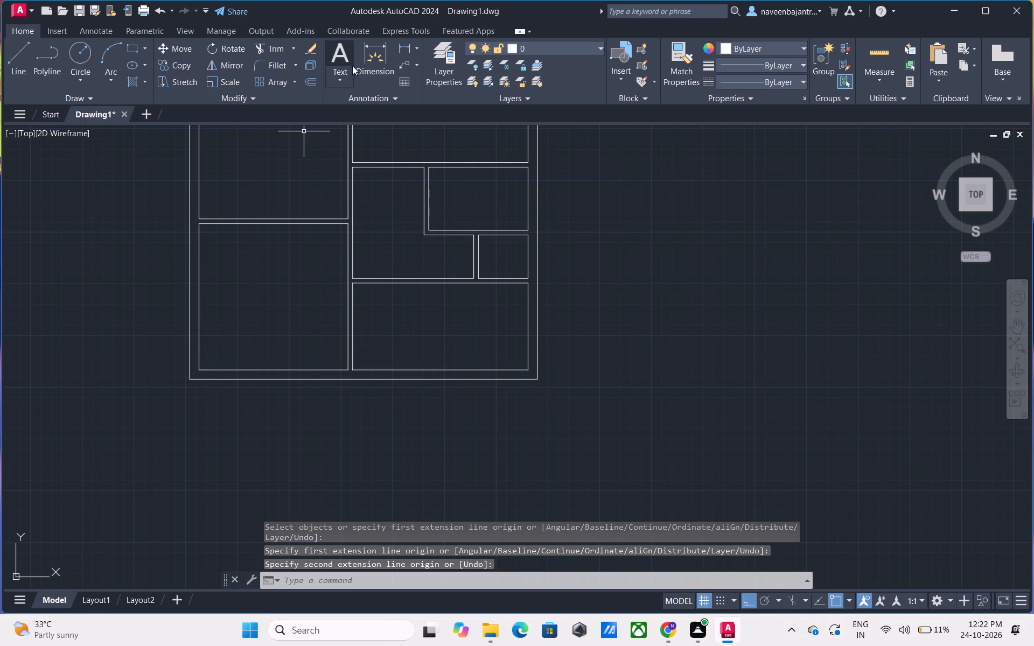
left_click(374, 66)
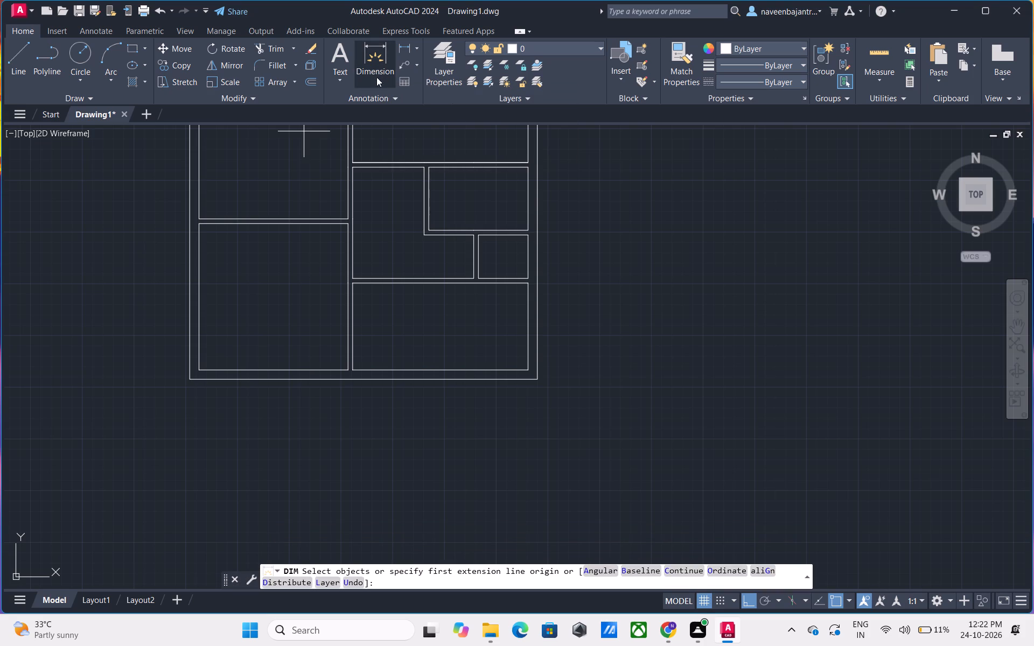
left_click(347, 368)
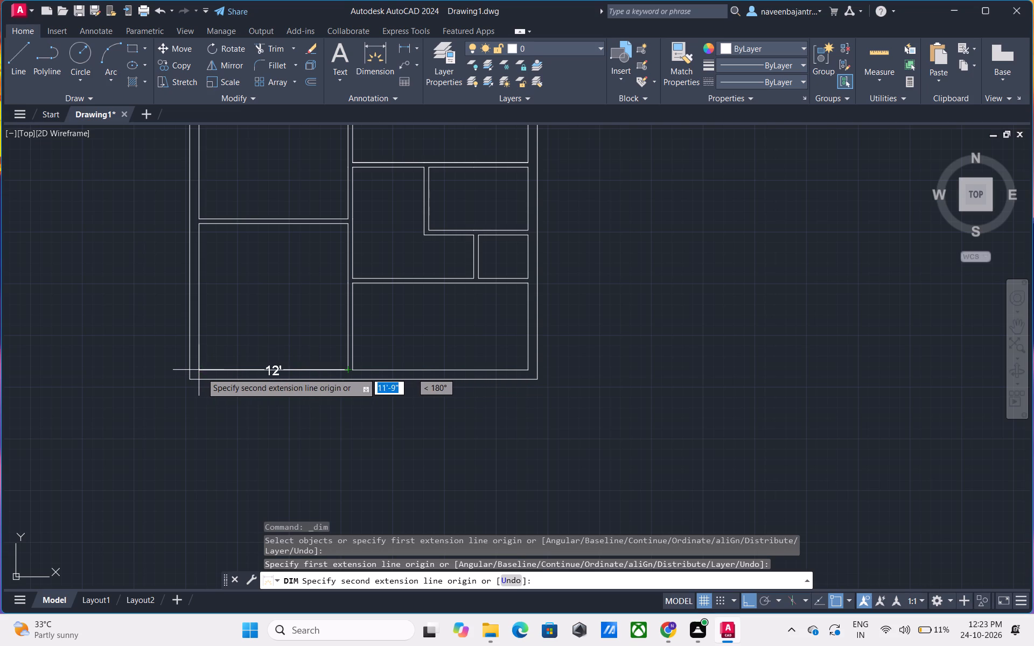
key("Escape")
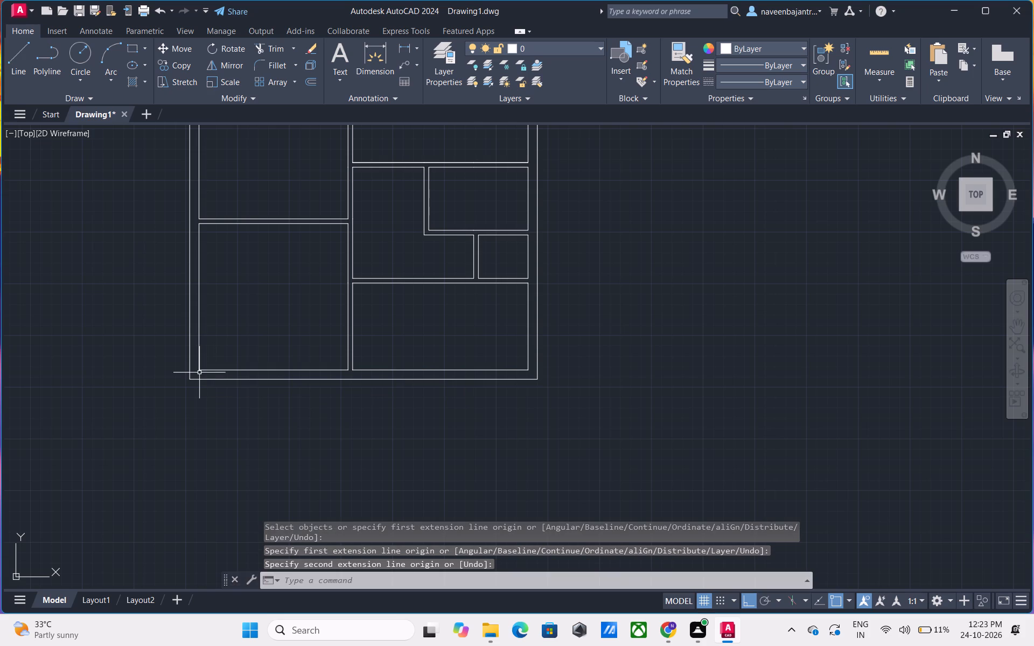
Check the width of the bottom-right room along its bottom edge with a Dimension preview, without placing it.
left_click(369, 74)
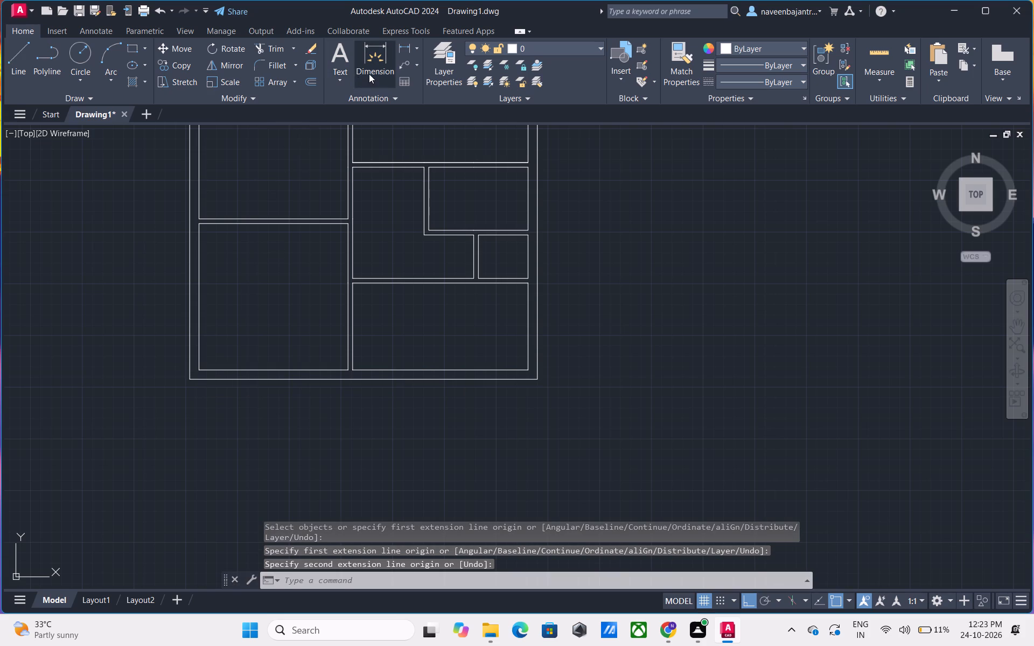
left_click(354, 368)
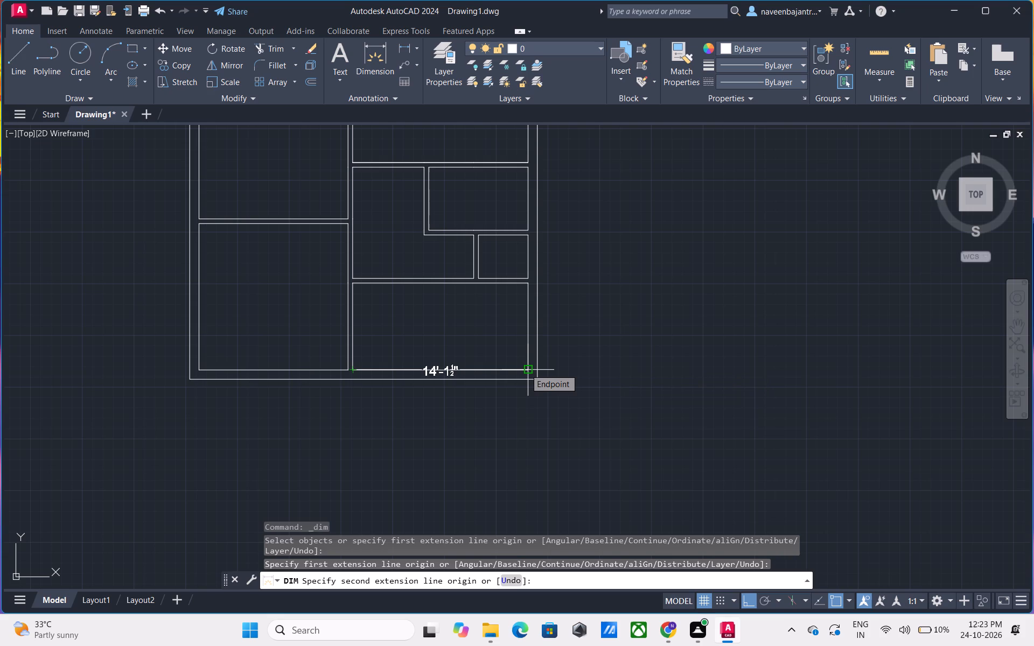
key("Escape")
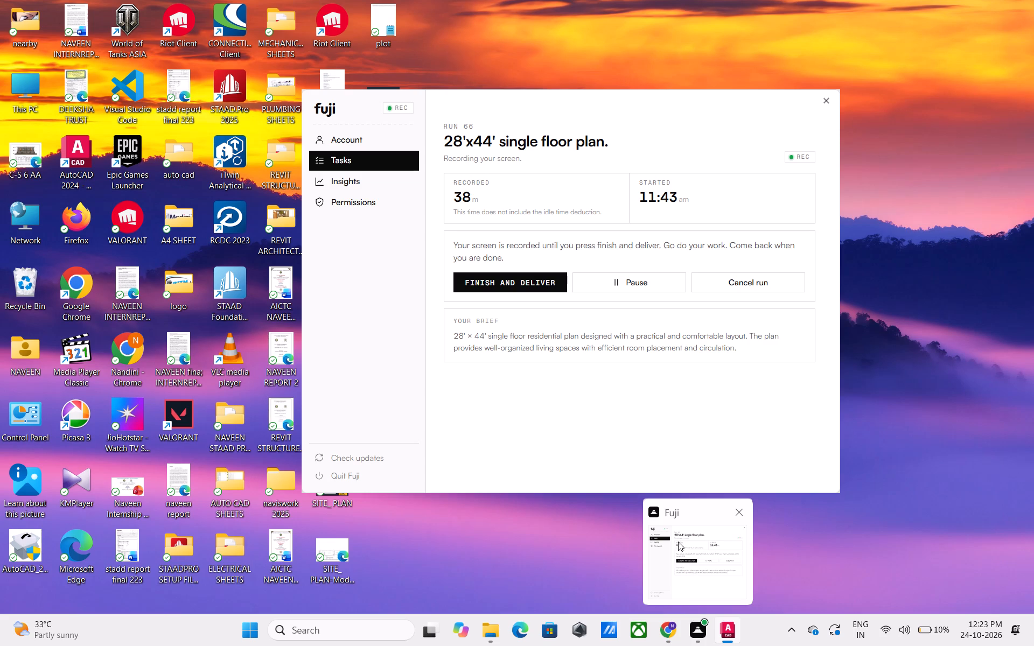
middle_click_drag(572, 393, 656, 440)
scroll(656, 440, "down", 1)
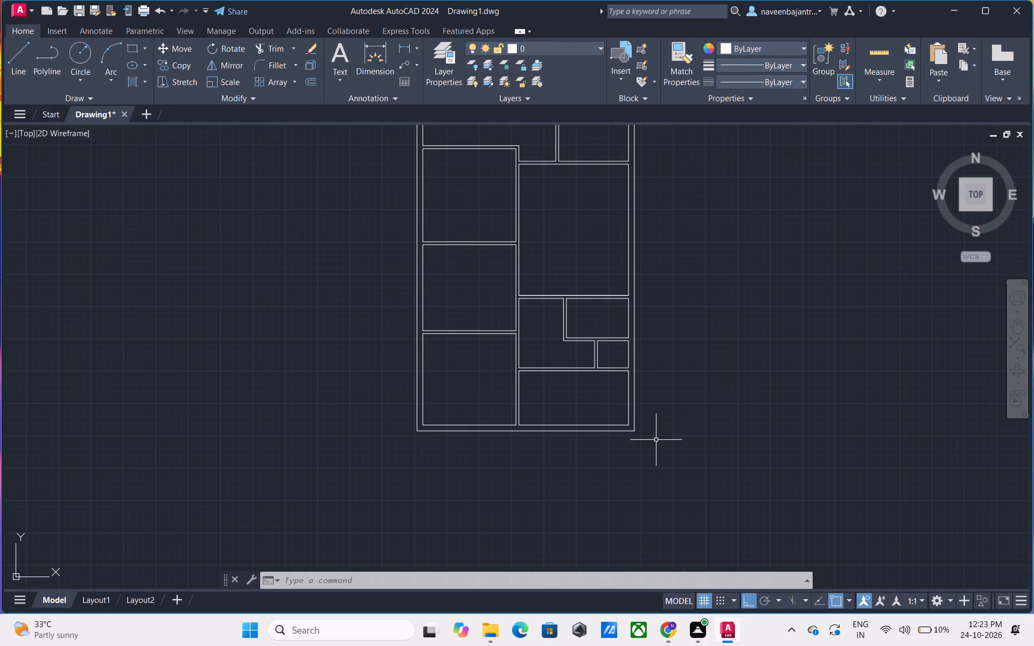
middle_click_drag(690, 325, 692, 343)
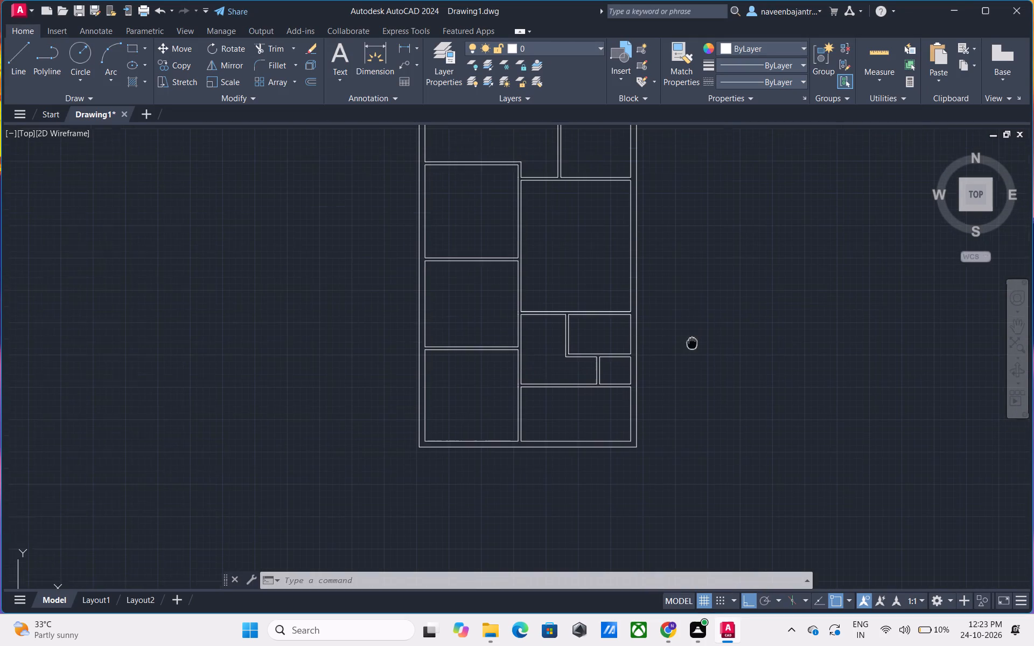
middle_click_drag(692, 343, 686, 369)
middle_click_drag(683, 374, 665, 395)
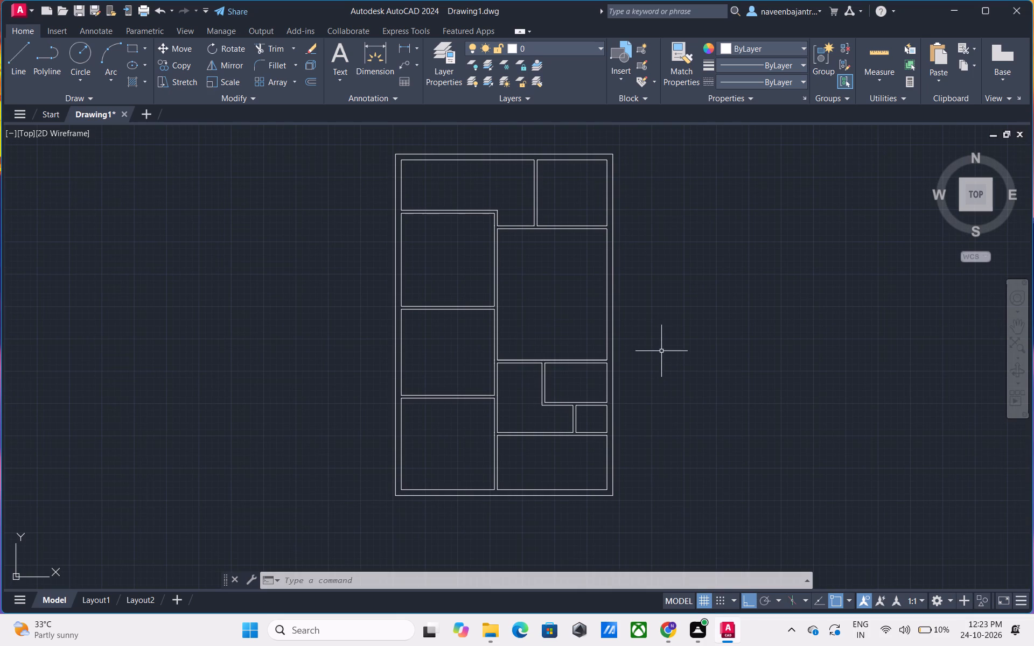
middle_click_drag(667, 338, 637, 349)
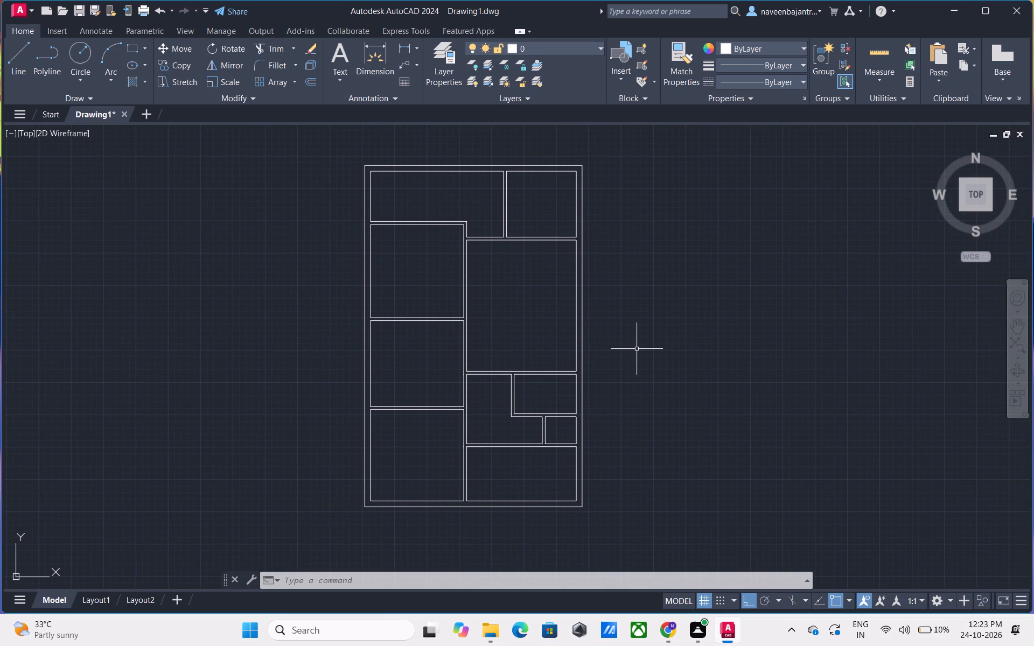
Open the list of loadable linetypes from acadiso.lin in the Linetype Manager and look through the available linetype patterns.
left_click(798, 80)
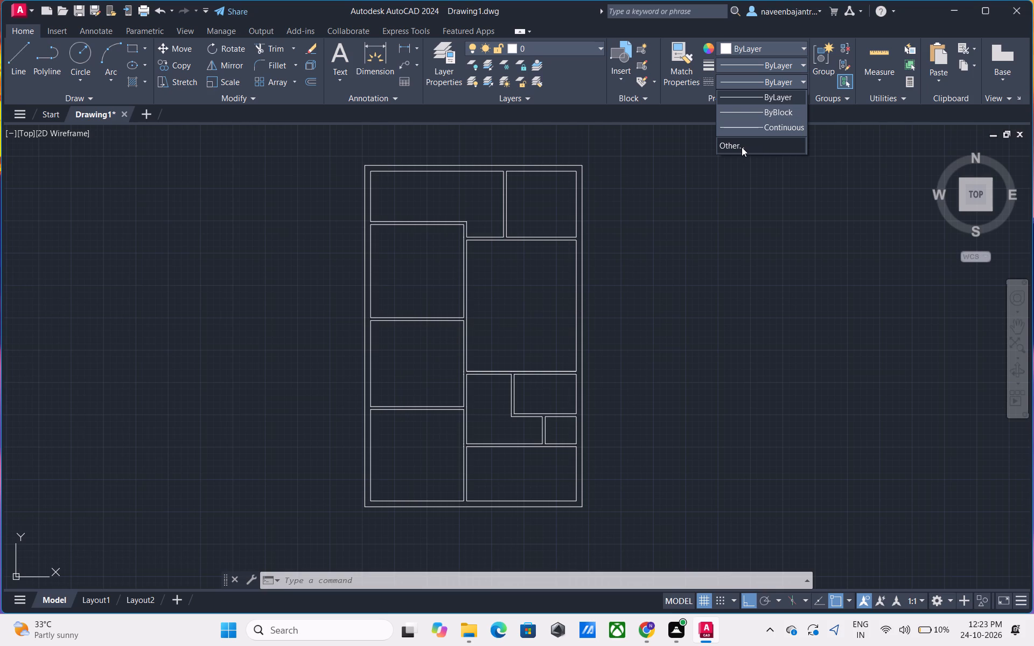
left_click(742, 147)
left_click(636, 201)
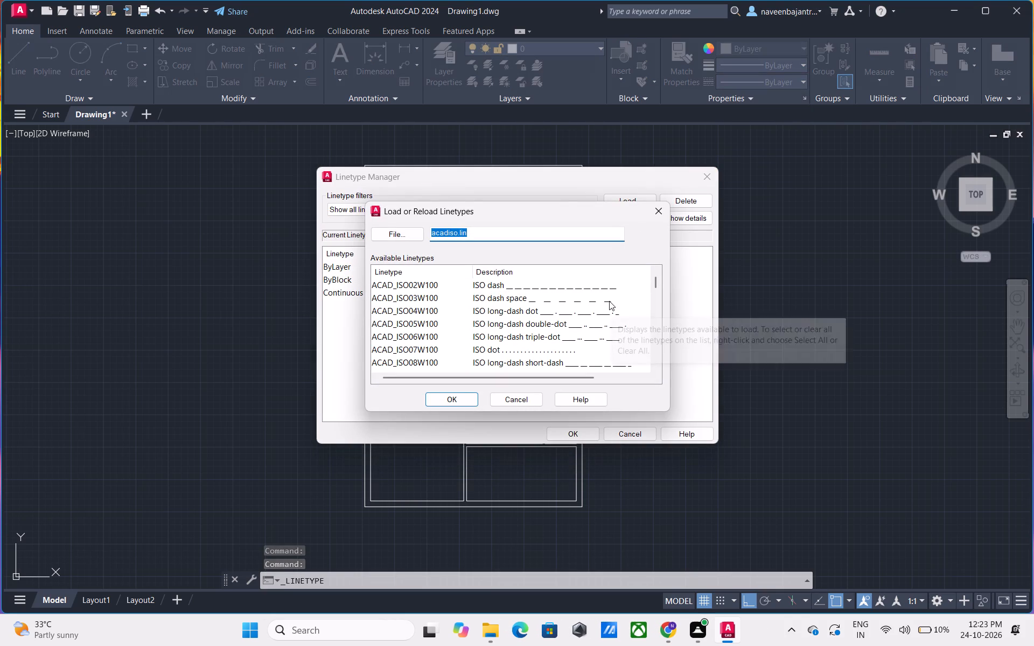
scroll(609, 301, "down", 1)
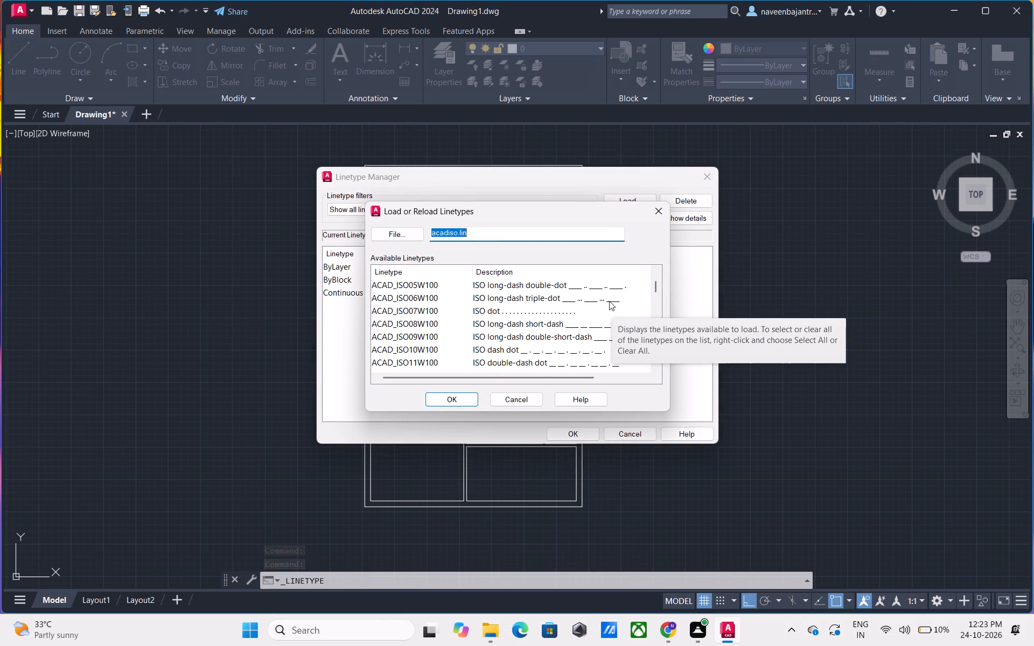
scroll(609, 301, "down", 1)
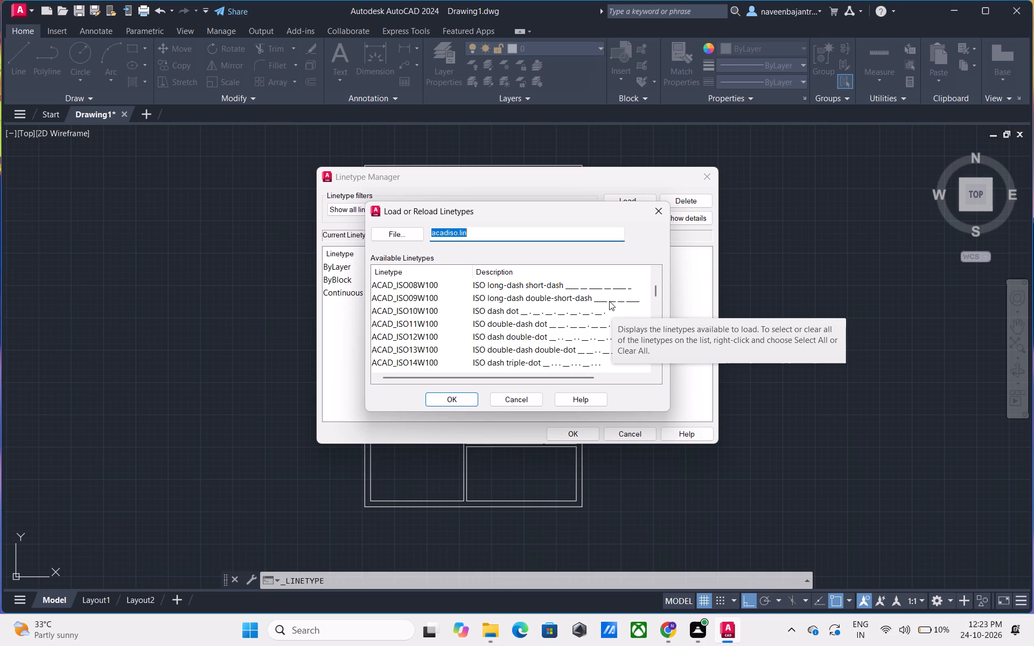
scroll(609, 301, "down", 1)
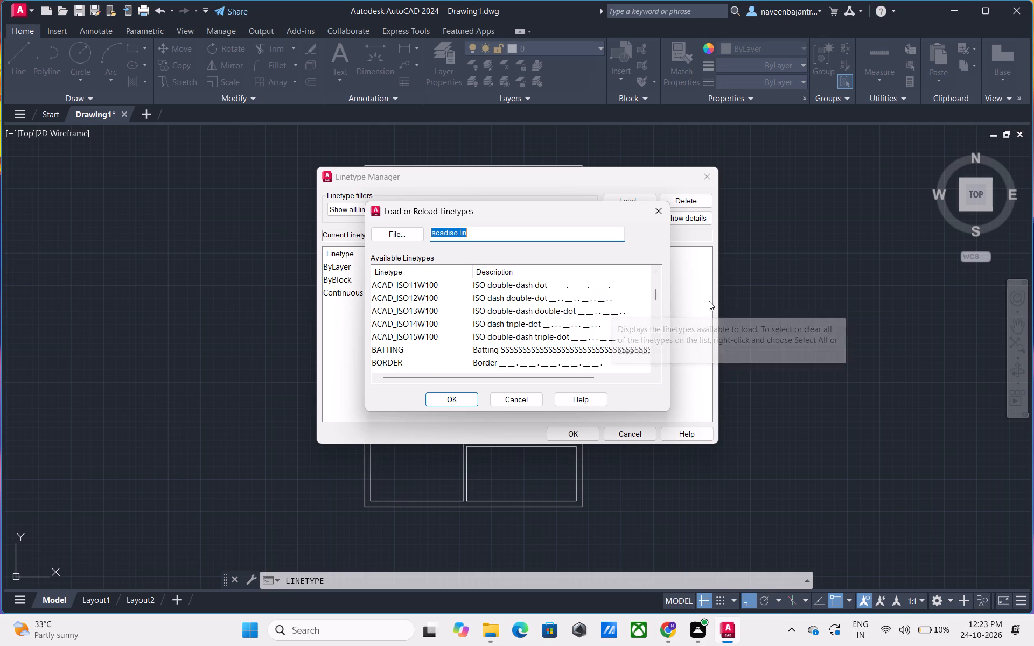
scroll(647, 316, "down", 1)
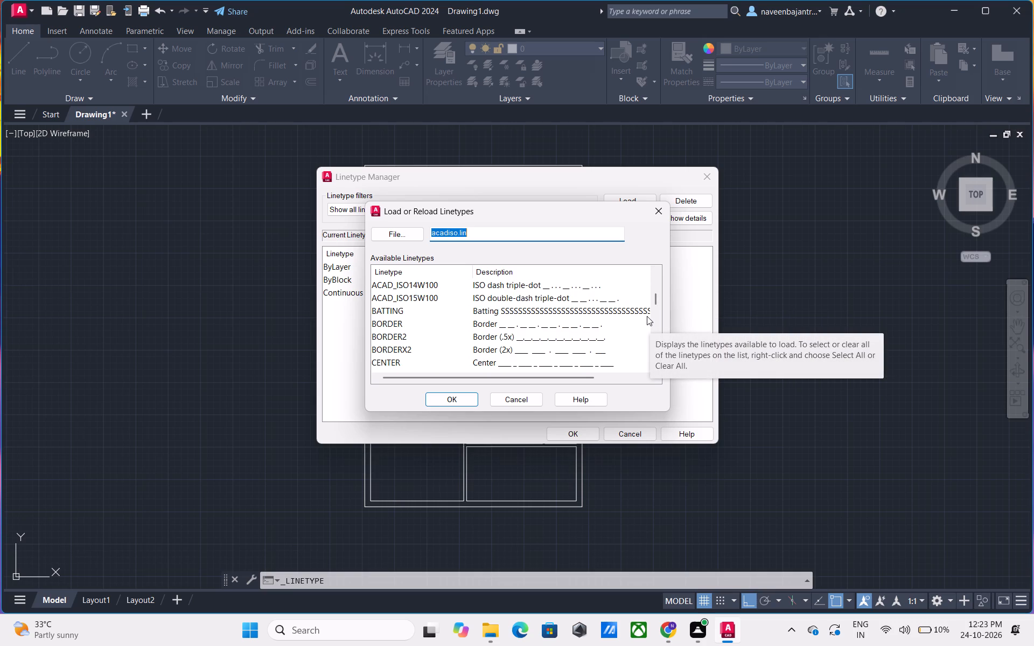
scroll(647, 316, "down", 1)
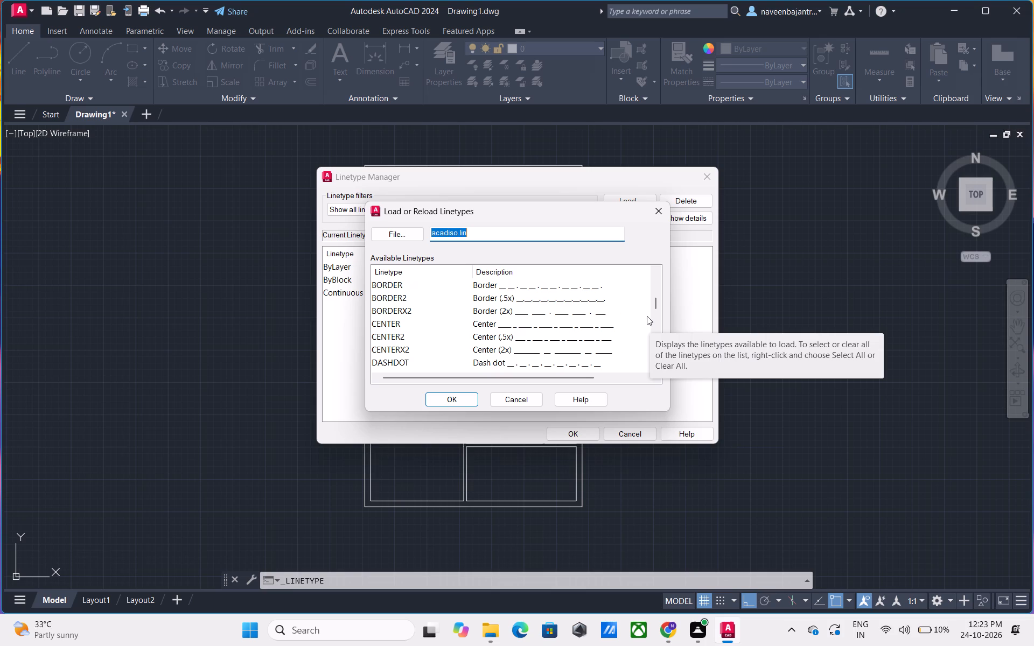
scroll(647, 316, "down", 1)
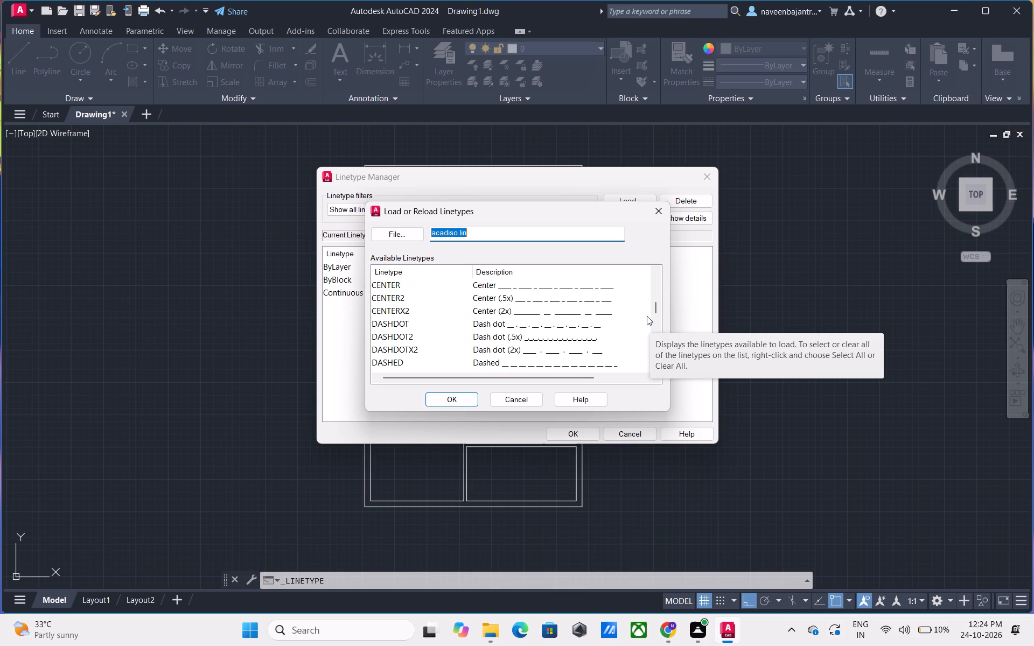
scroll(647, 316, "down", 1)
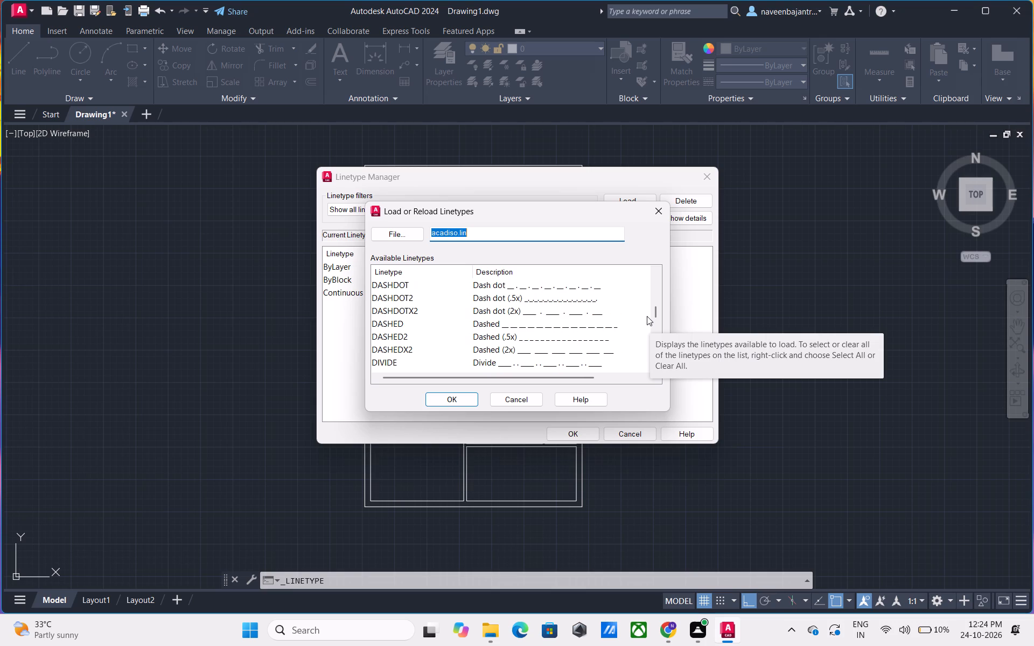
scroll(647, 316, "down", 1)
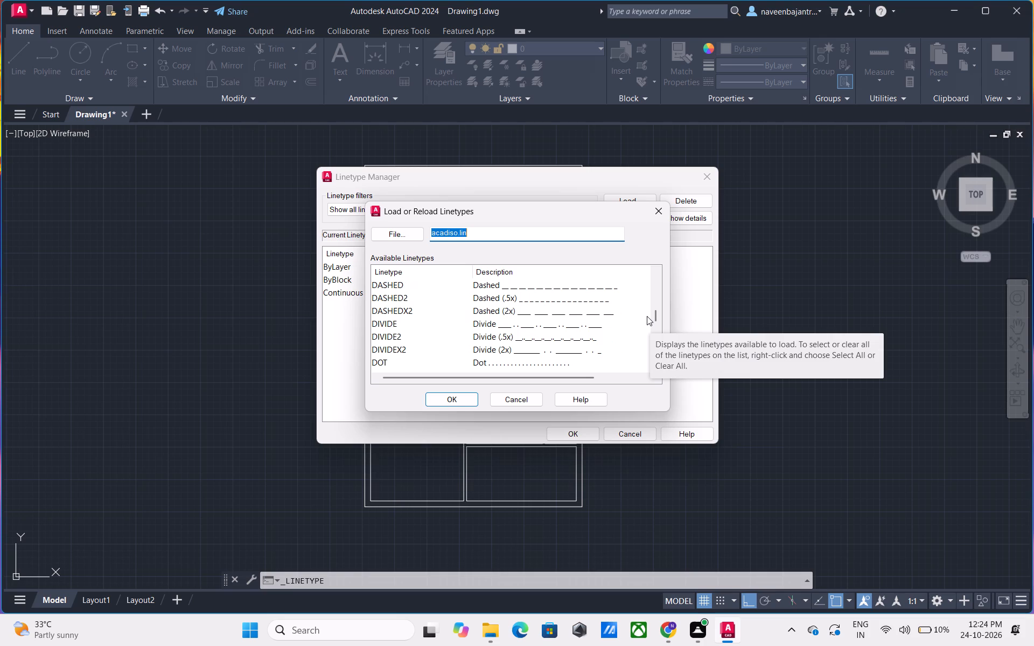
scroll(647, 316, "down", 1)
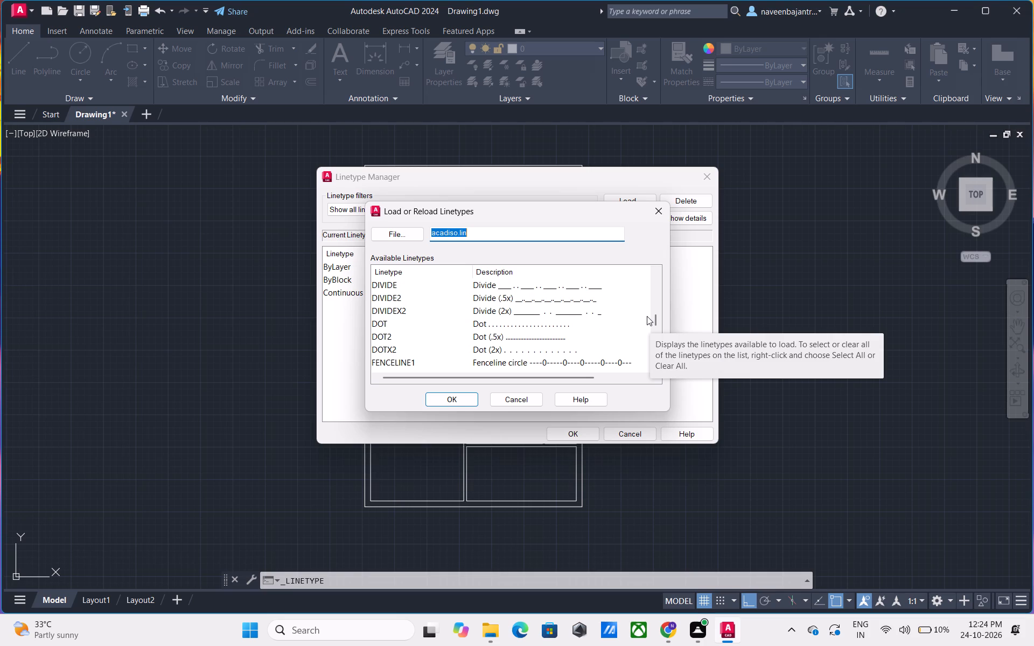
scroll(647, 316, "down", 1)
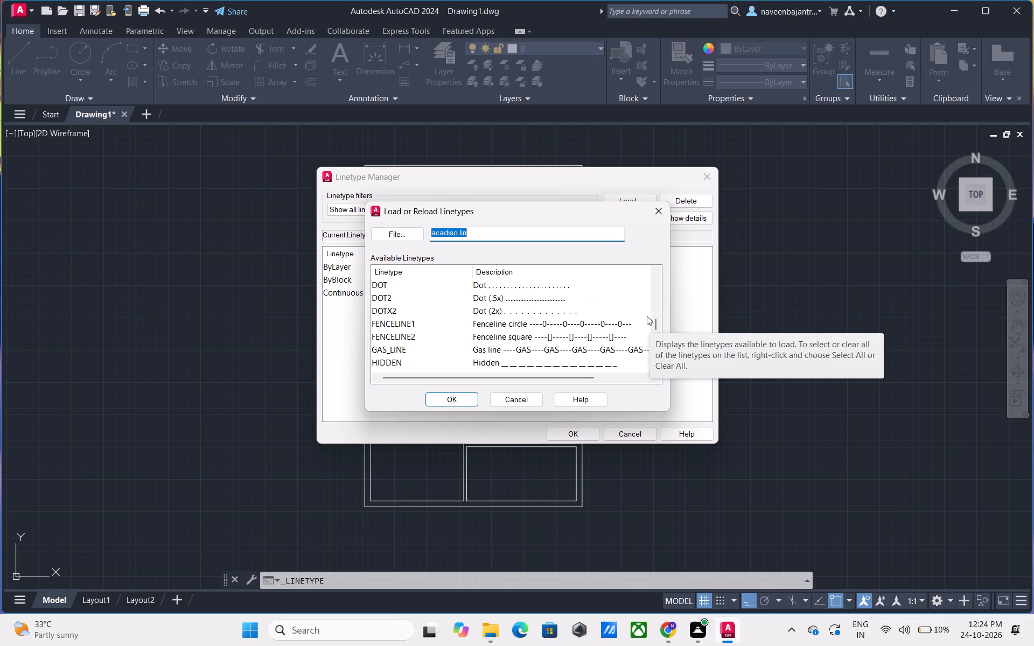
scroll(647, 316, "down", 1)
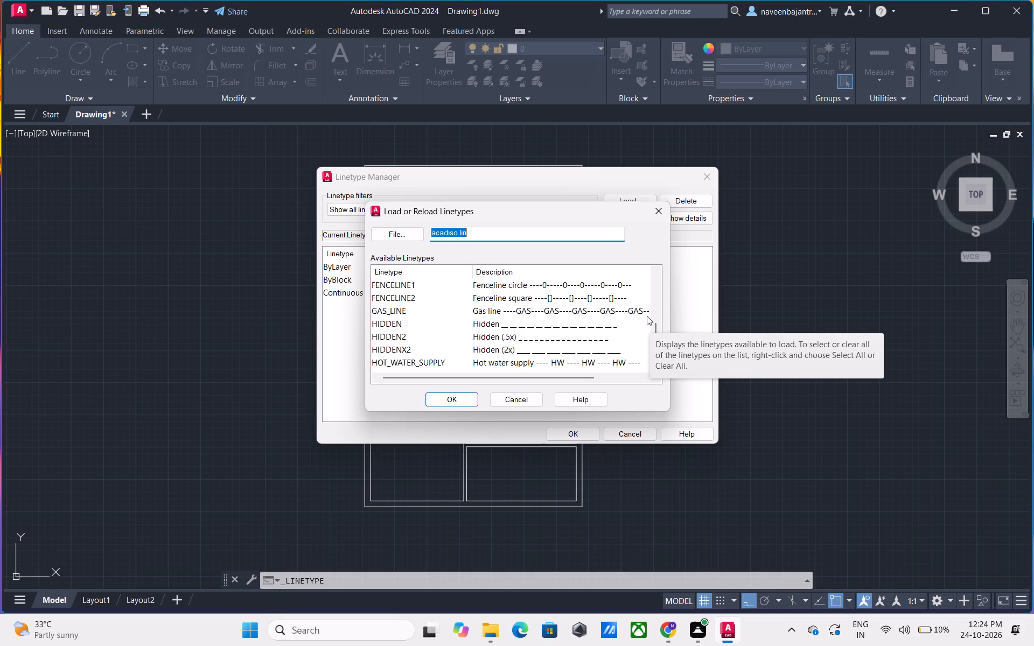
scroll(647, 316, "down", 1)
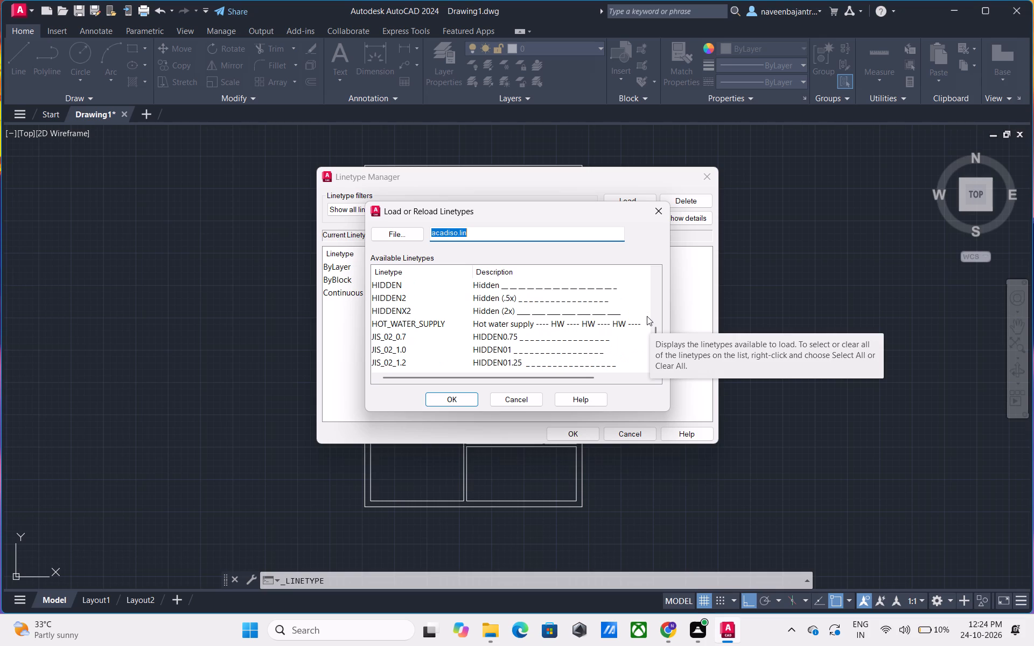
scroll(647, 316, "down", 1)
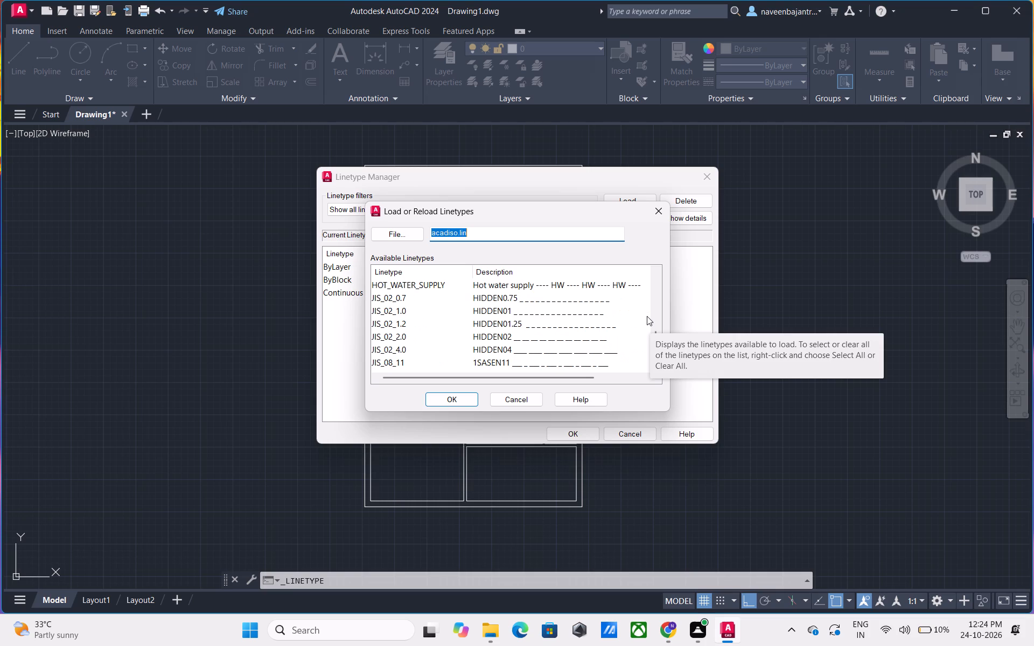
scroll(647, 316, "down", 1)
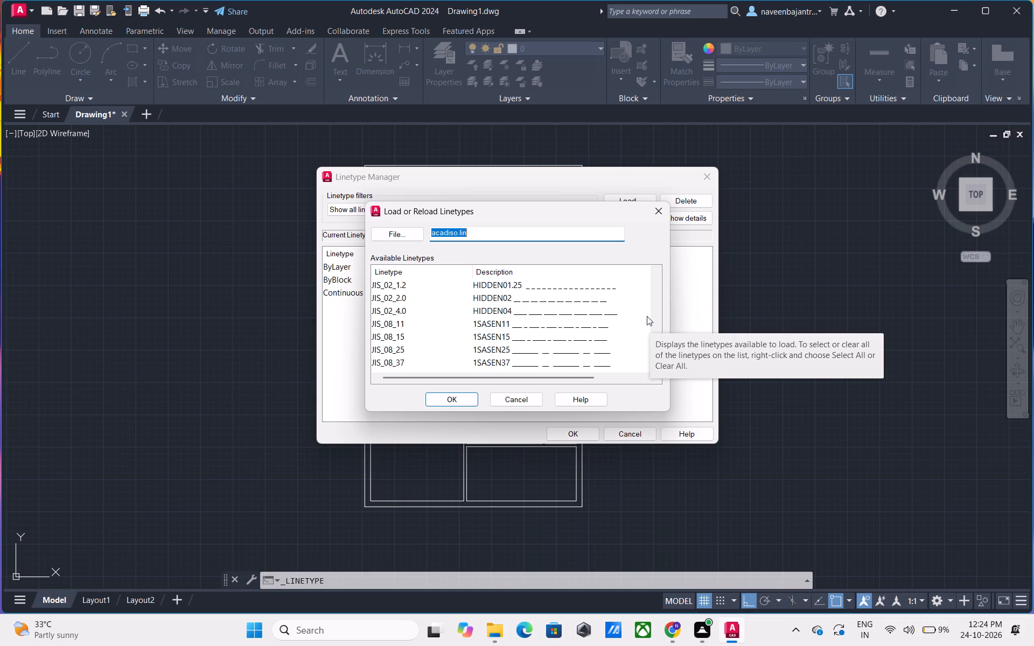
scroll(647, 316, "down", 1)
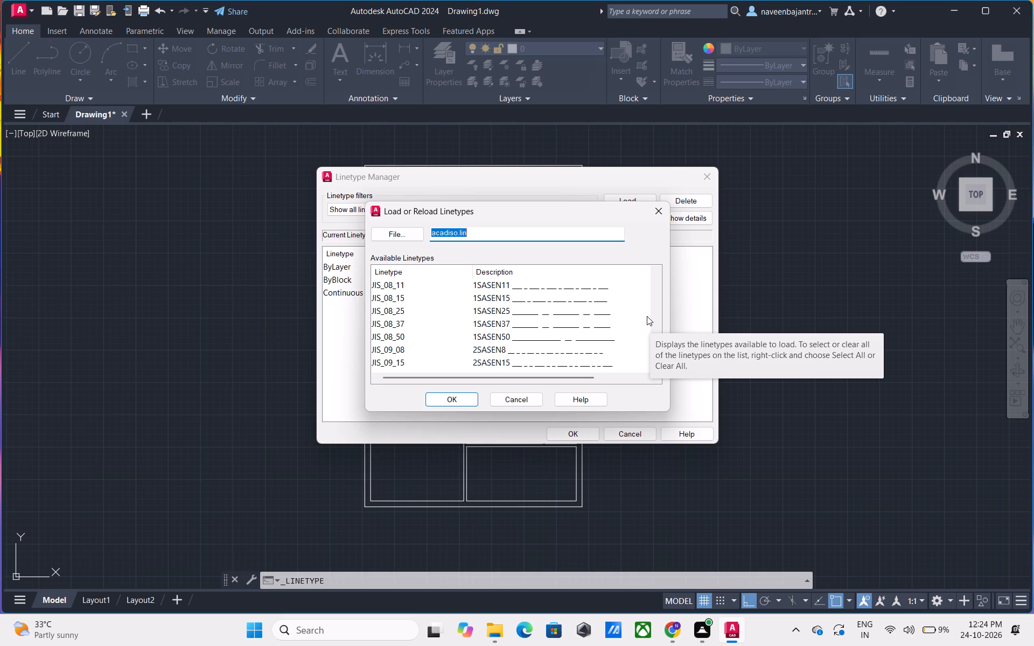
scroll(647, 316, "down", 1)
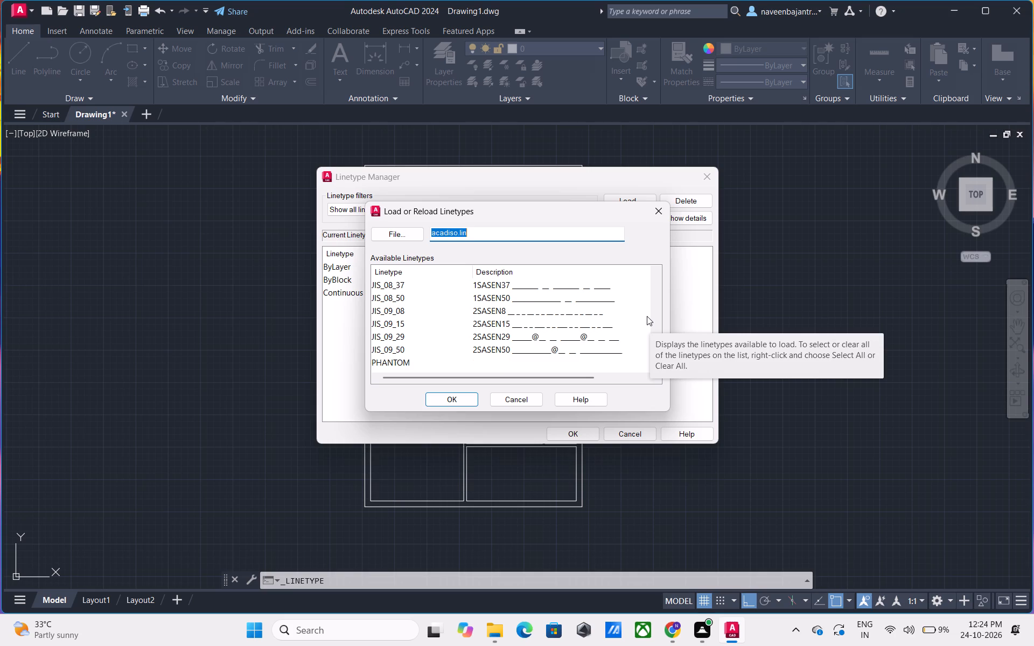
scroll(647, 316, "down", 1)
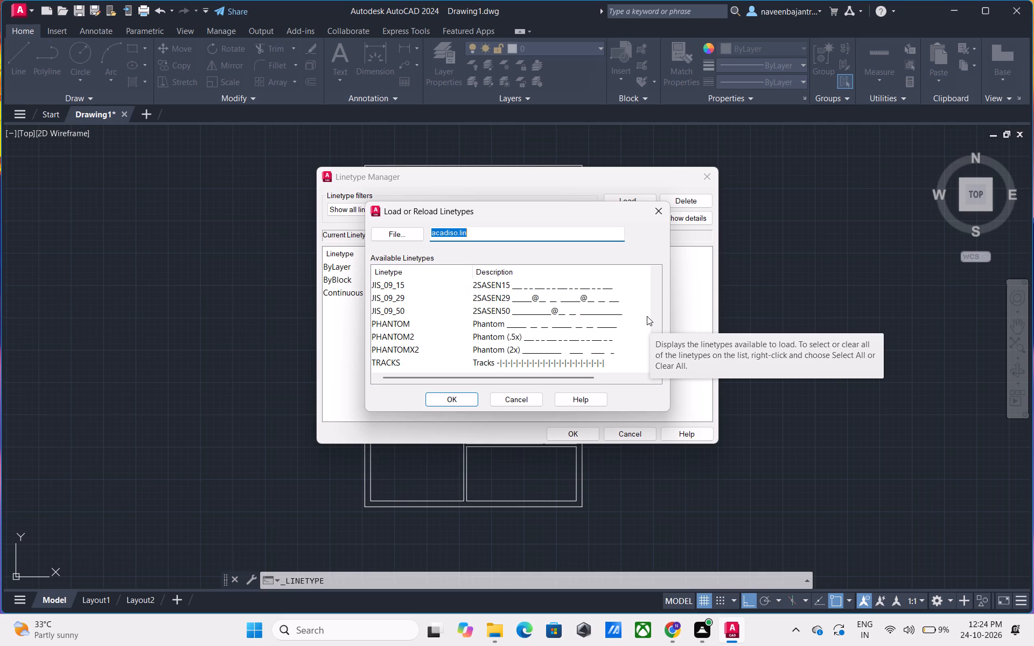
scroll(647, 316, "down", 1)
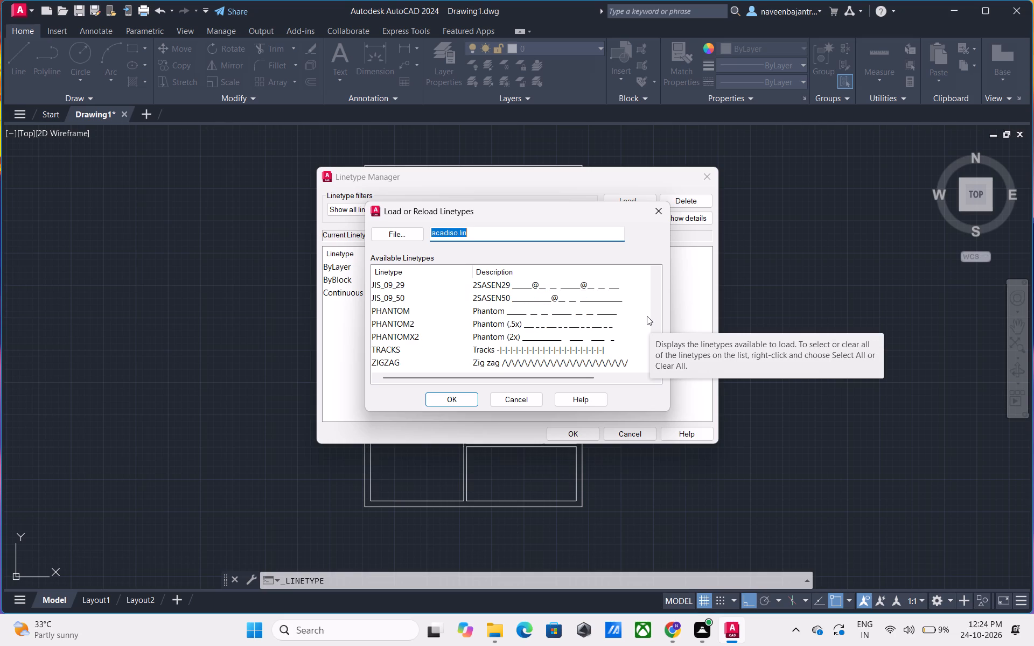
scroll(647, 316, "down", 2)
scroll(647, 316, "up", 1)
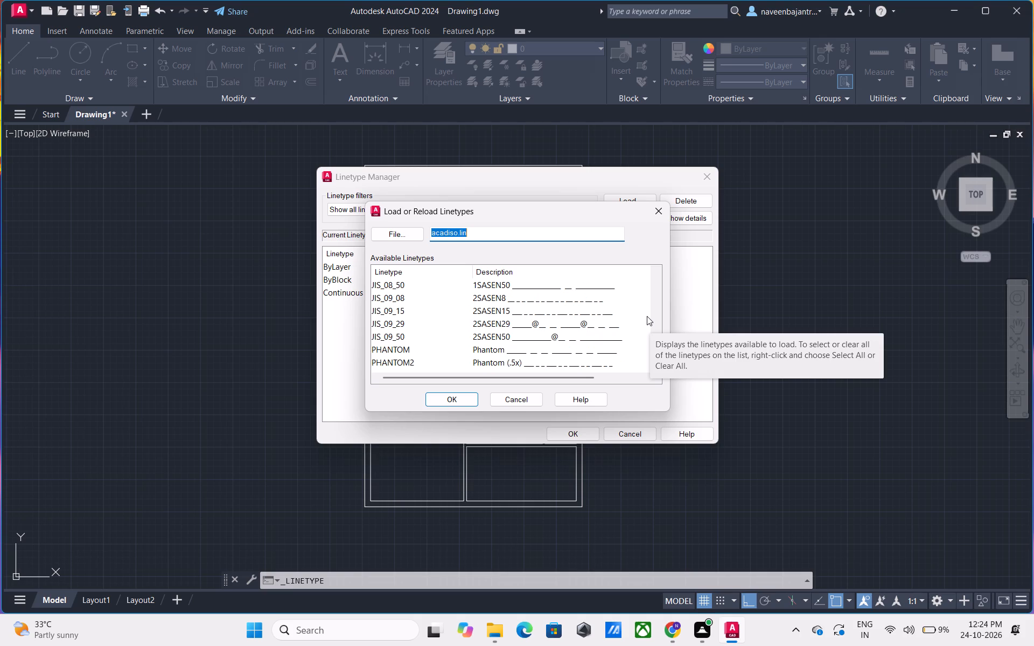
scroll(647, 316, "up", 1)
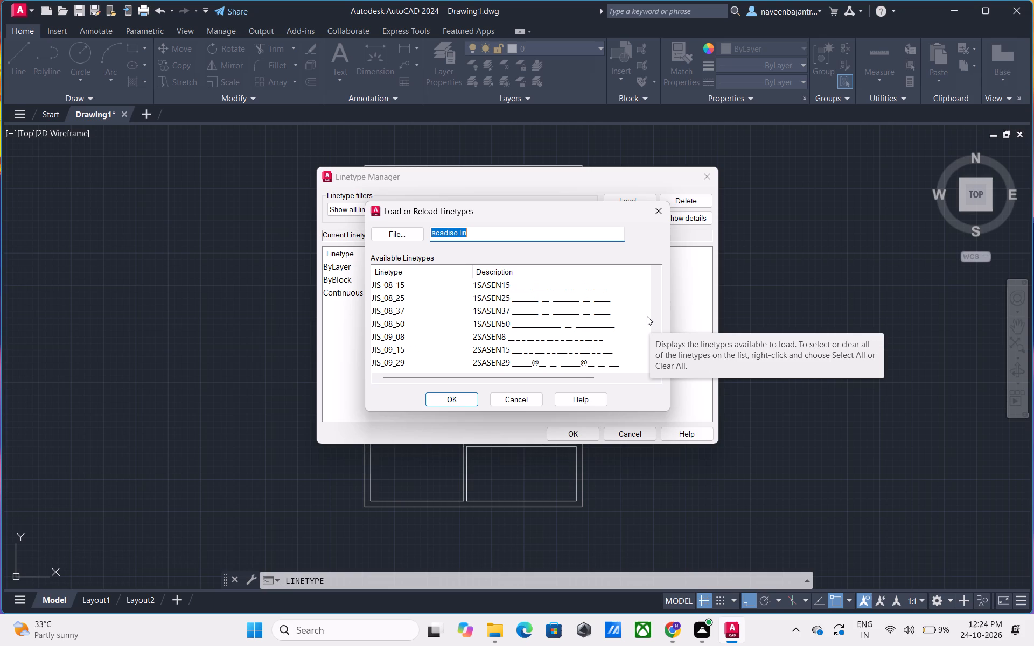
scroll(647, 316, "up", 1)
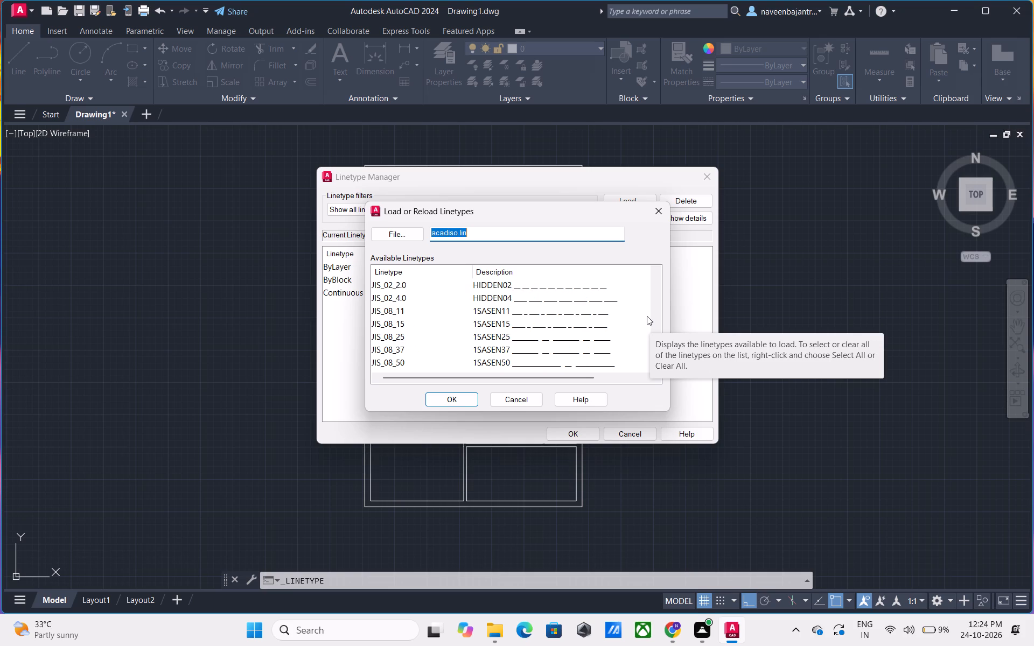
scroll(647, 316, "up", 1)
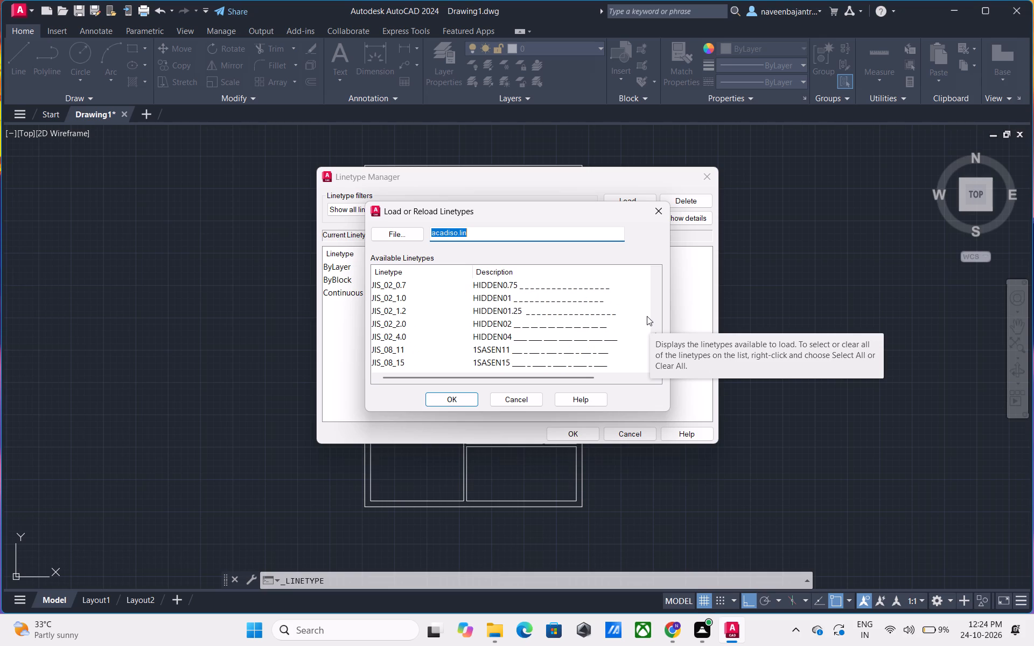
scroll(647, 316, "up", 1)
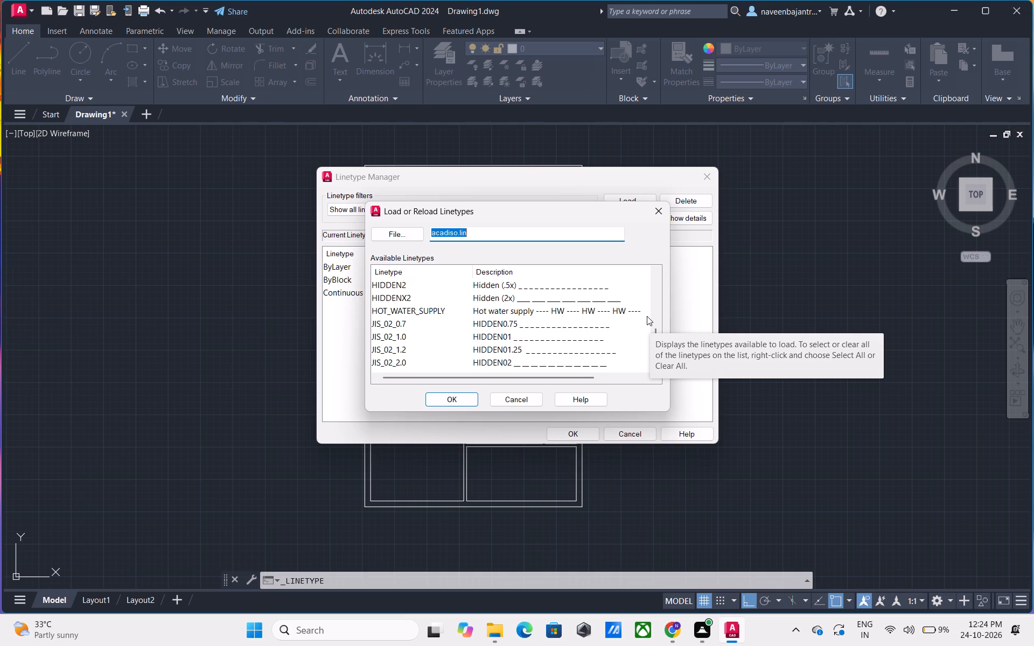
scroll(647, 316, "up", 1)
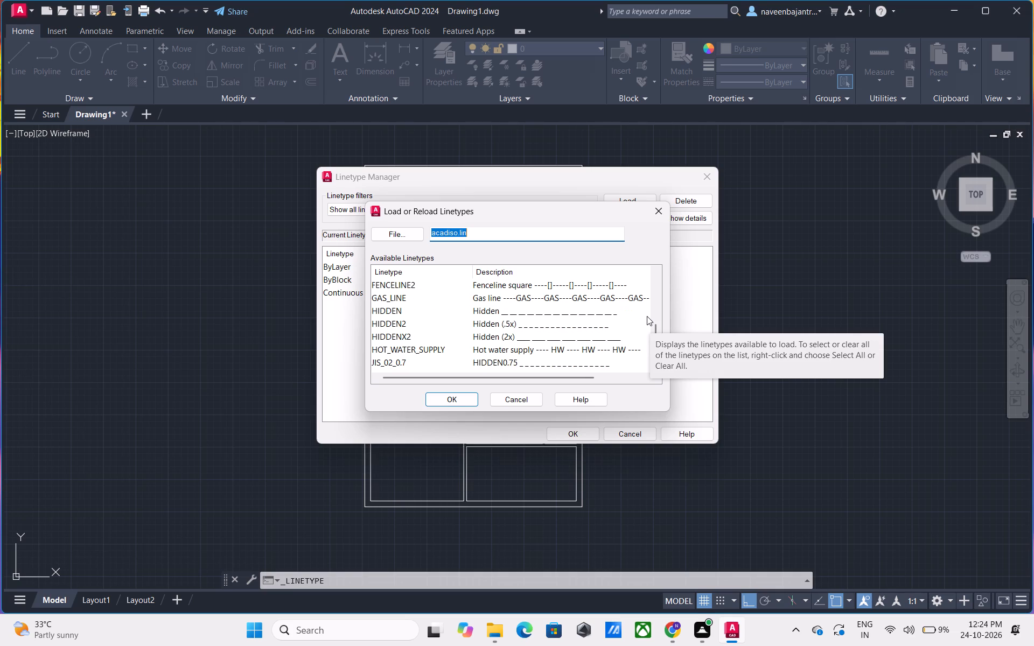
scroll(647, 316, "up", 1)
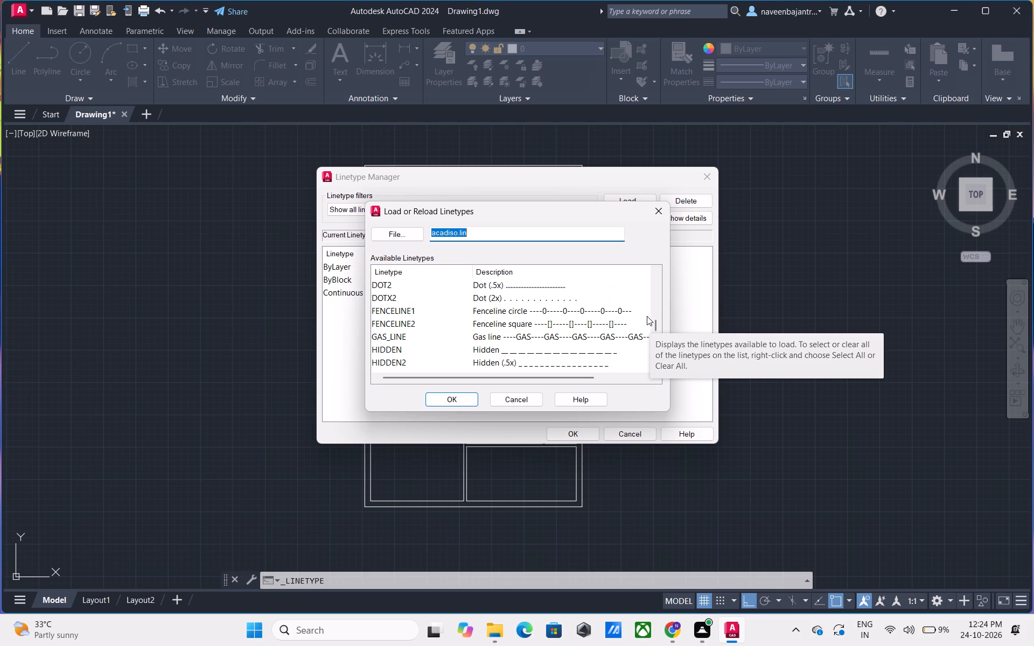
scroll(647, 316, "up", 1)
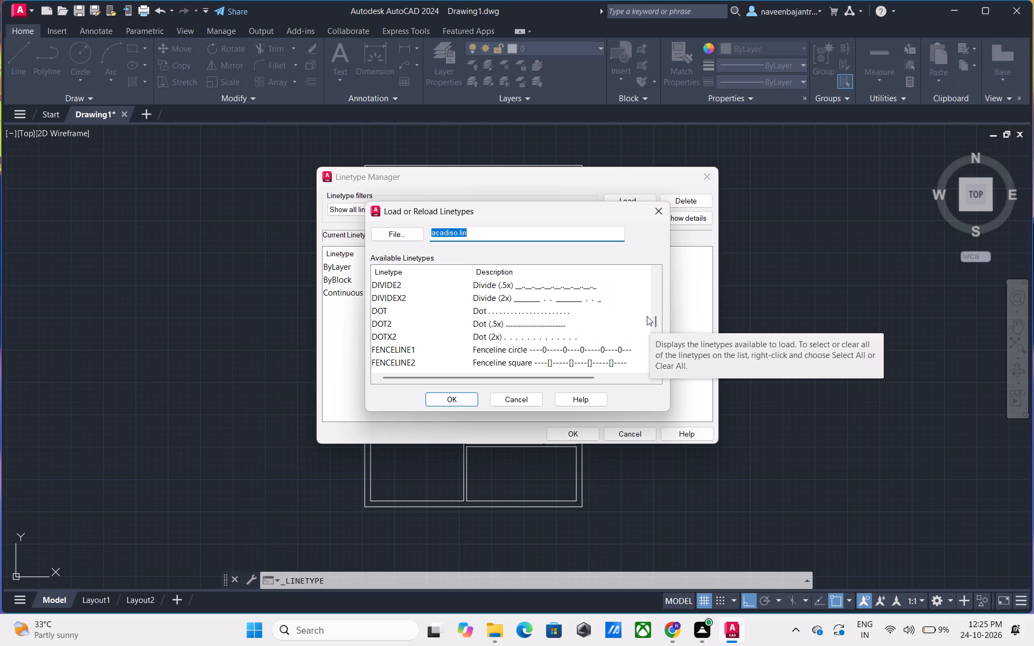
scroll(647, 316, "up", 1)
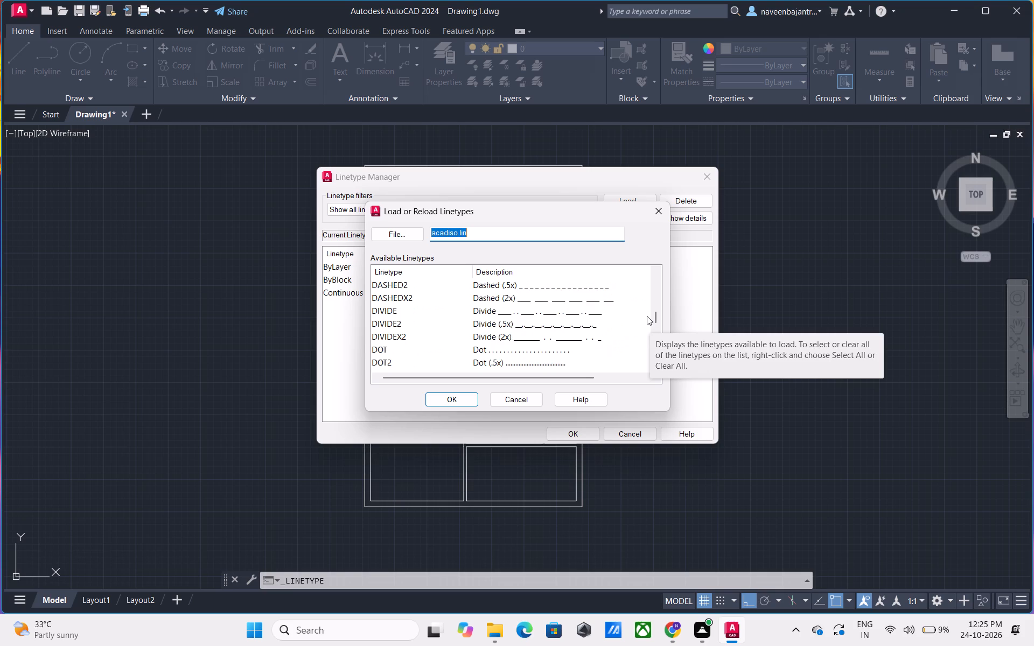
scroll(647, 316, "up", 1)
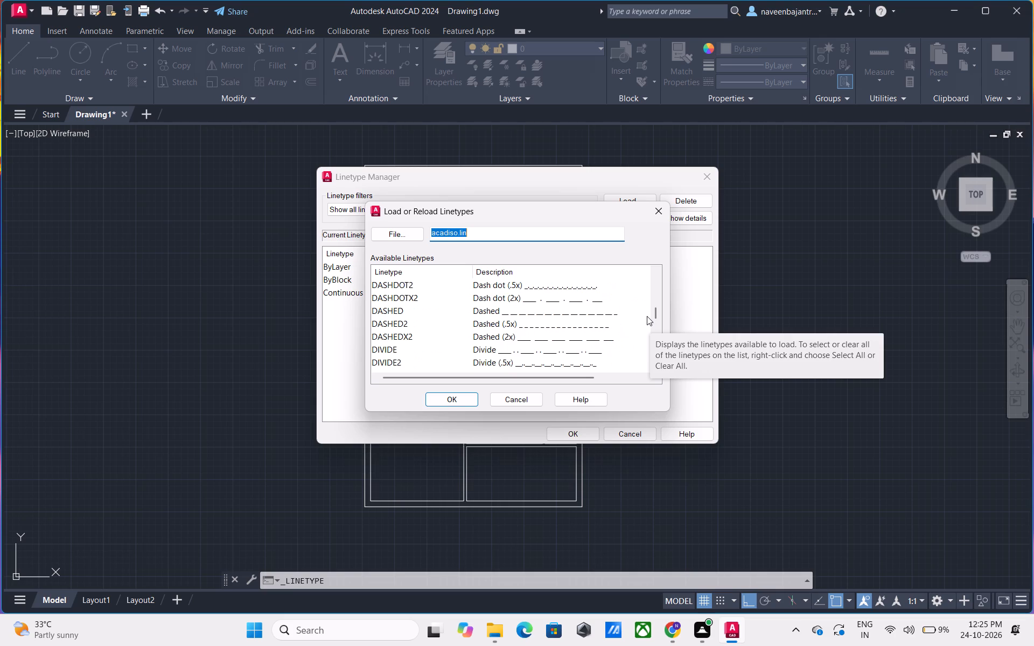
scroll(647, 316, "up", 1)
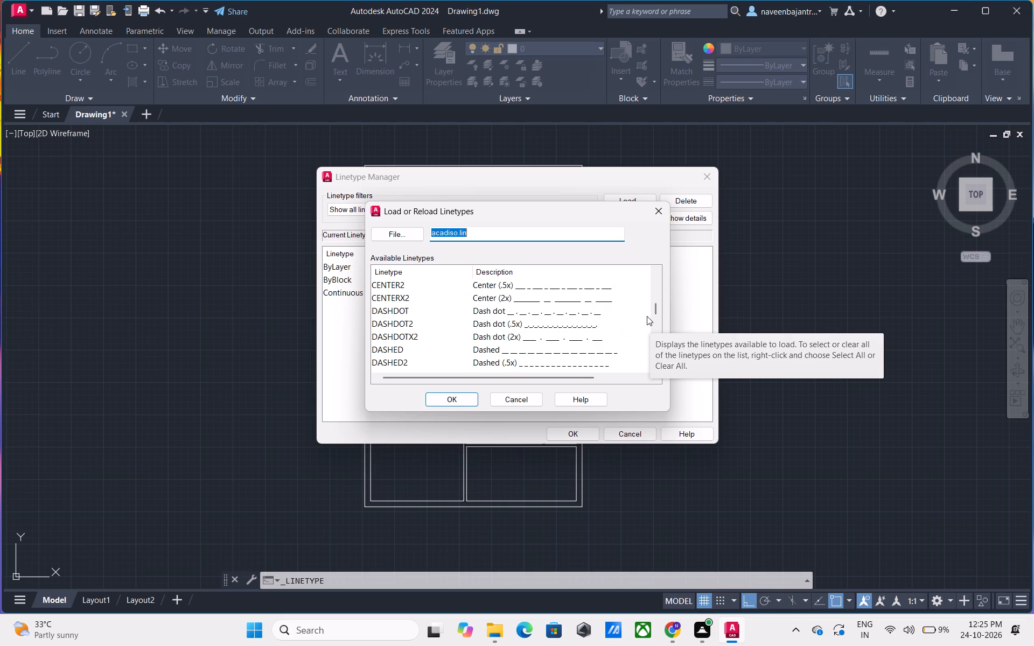
Load the ACAD_ISO02W100 ISO dash linetype from acadiso.lin and close the Linetype Manager.
scroll(647, 316, "up", 1)
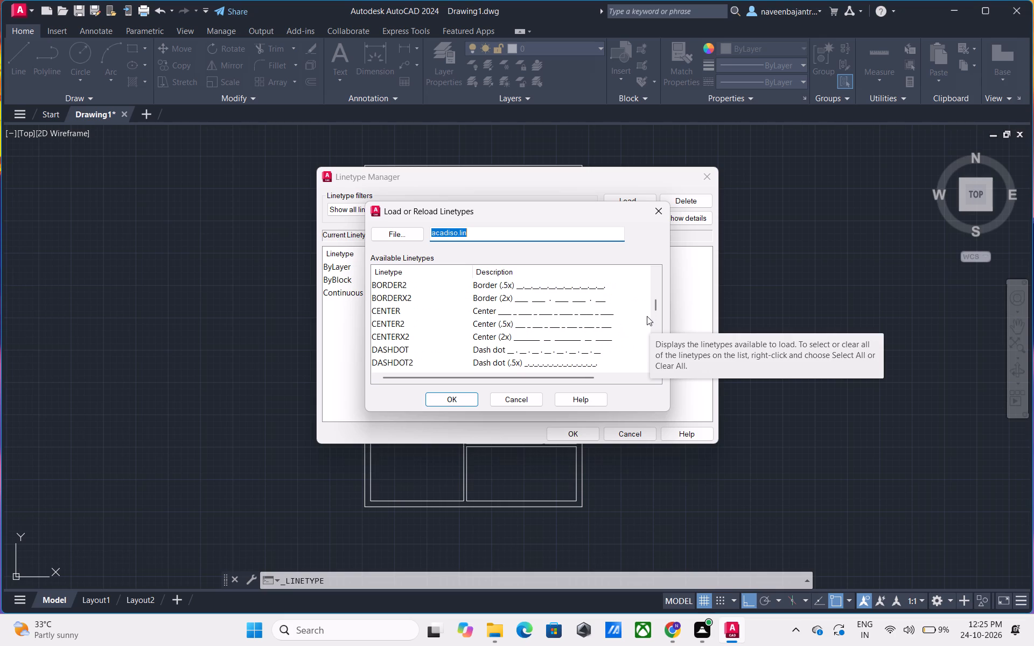
scroll(647, 316, "up", 1)
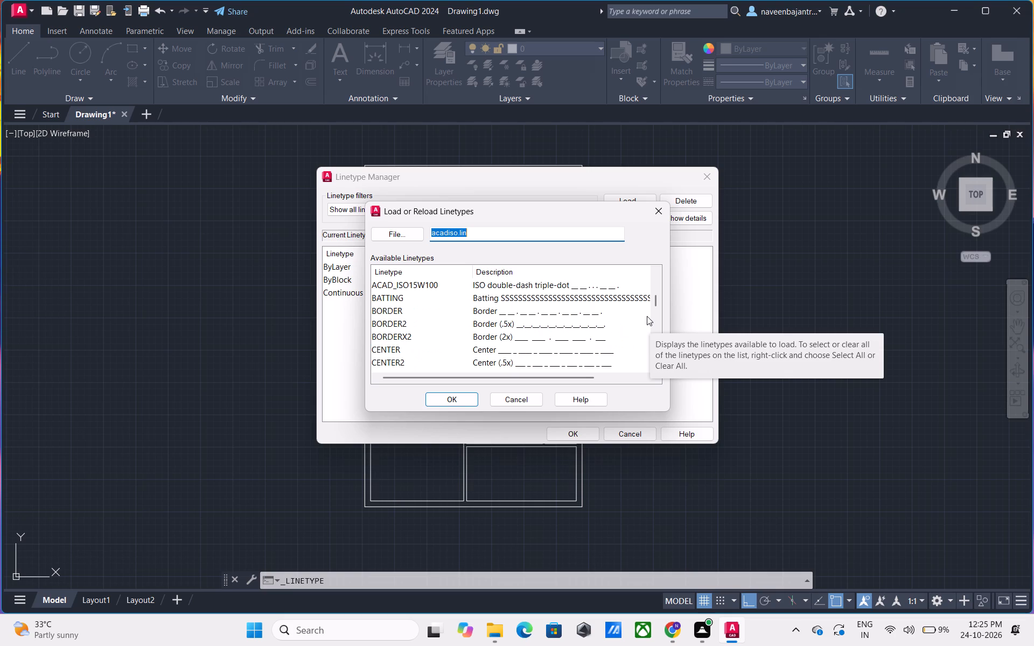
scroll(647, 316, "up", 1)
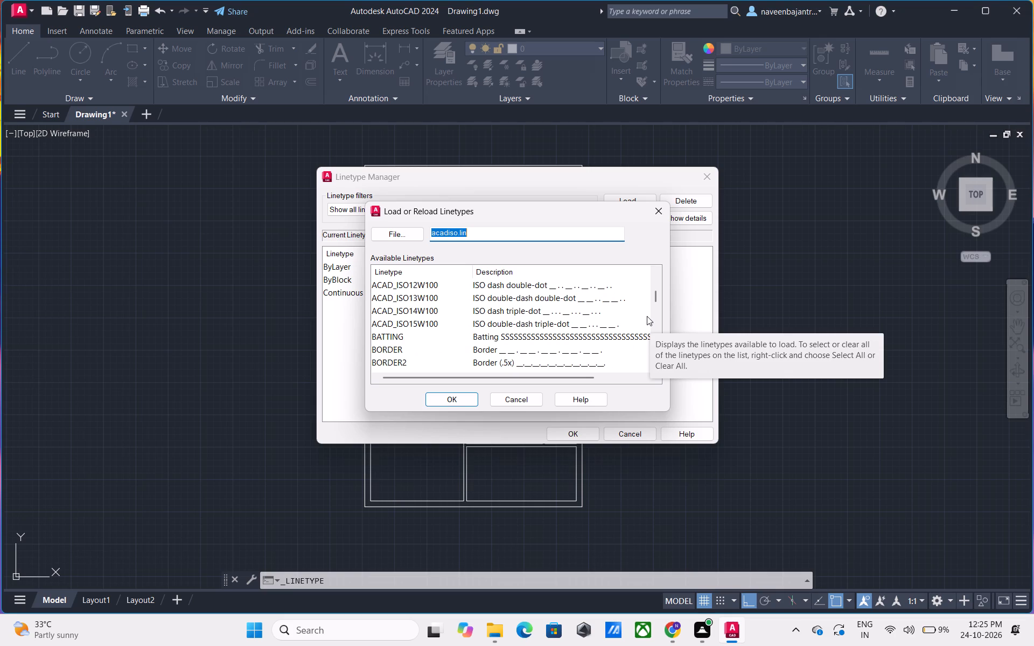
scroll(647, 316, "up", 1)
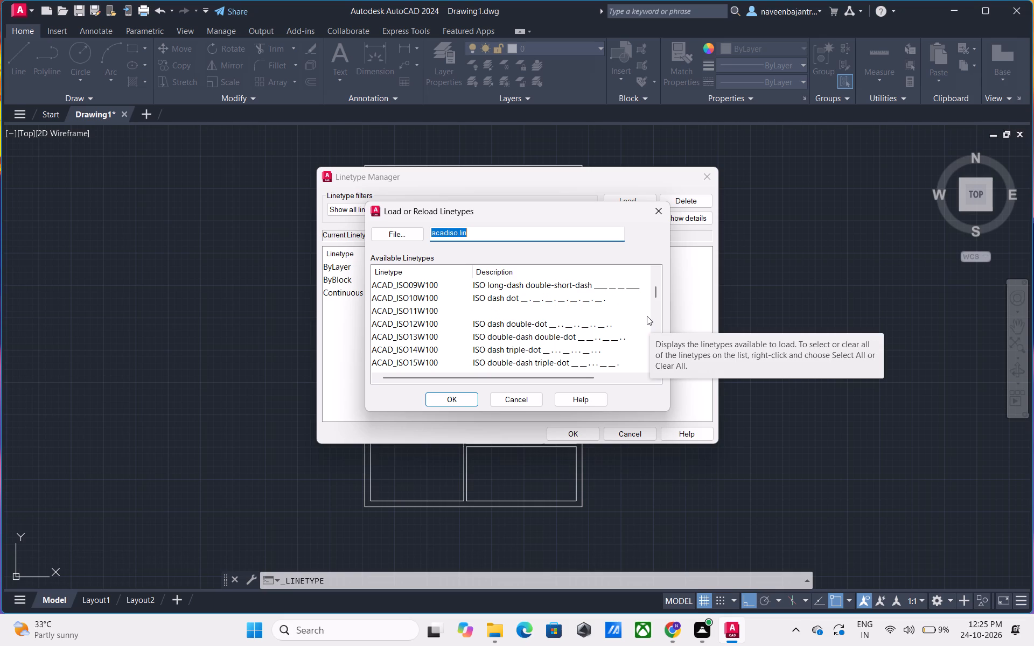
scroll(647, 316, "up", 2)
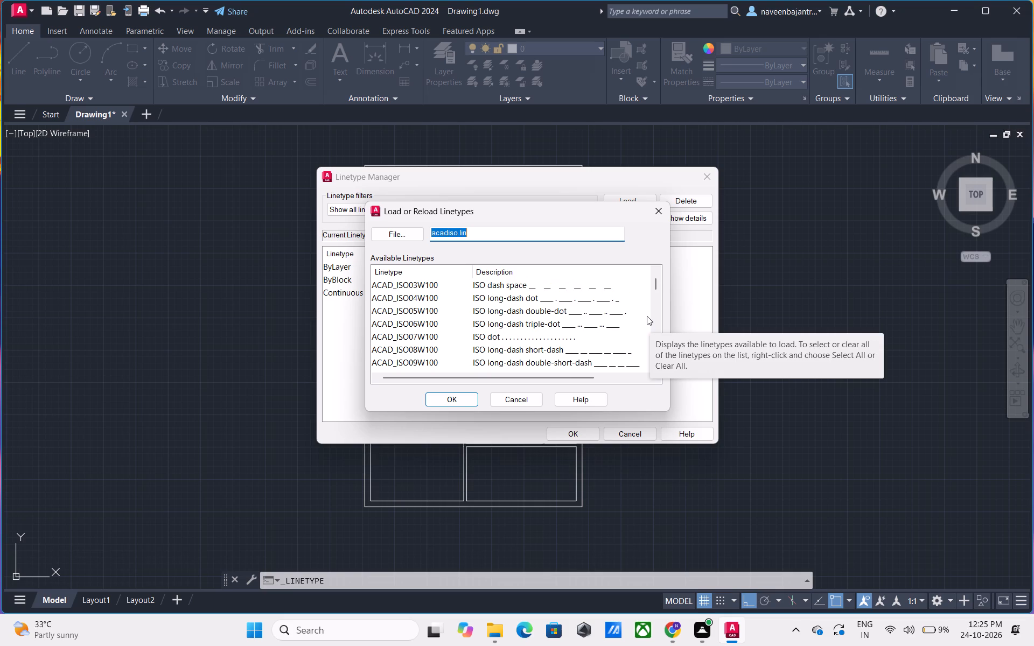
scroll(647, 316, "up", 5)
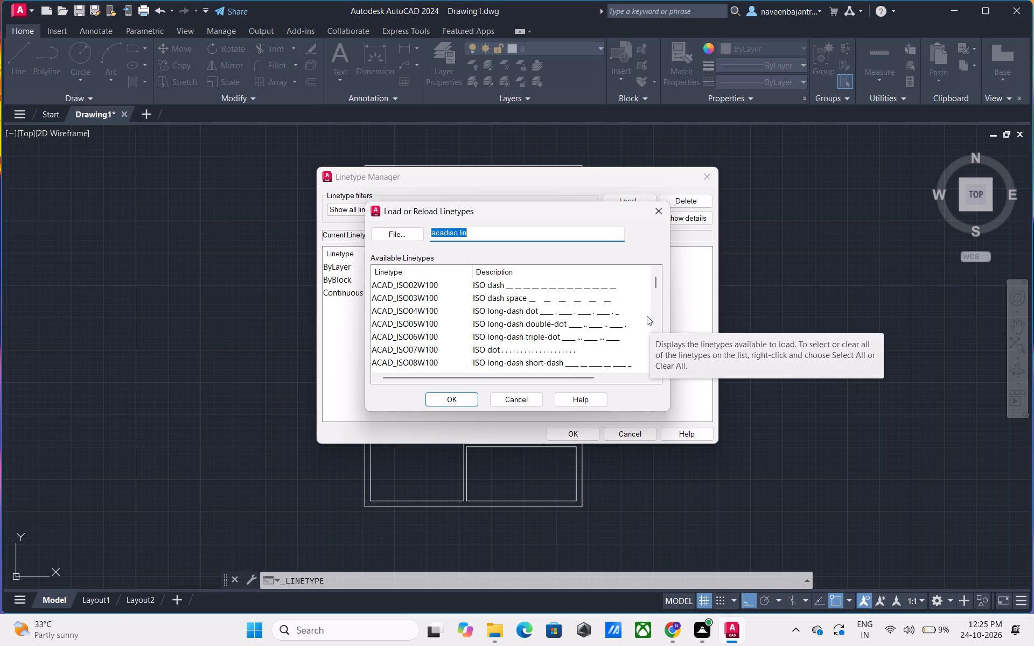
scroll(647, 316, "up", 2)
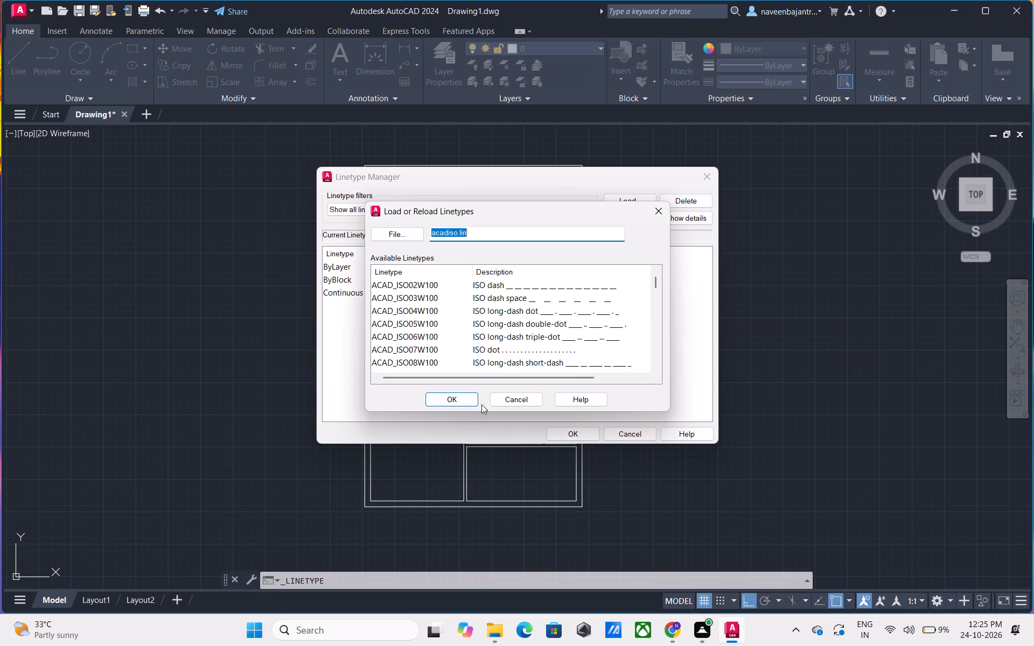
left_click(500, 286)
left_click(457, 402)
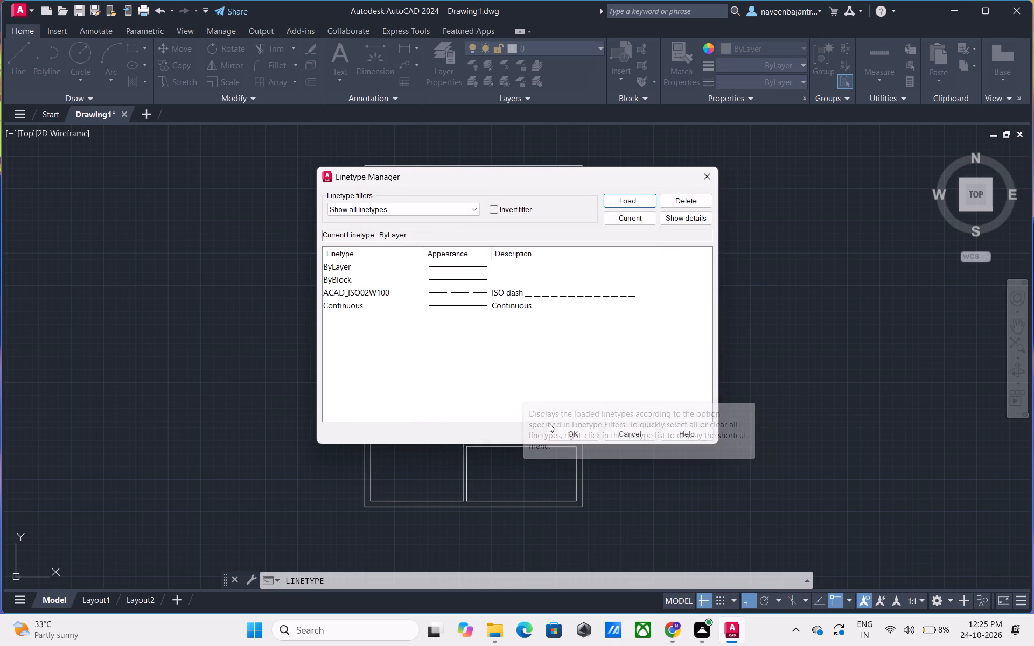
left_click(572, 429)
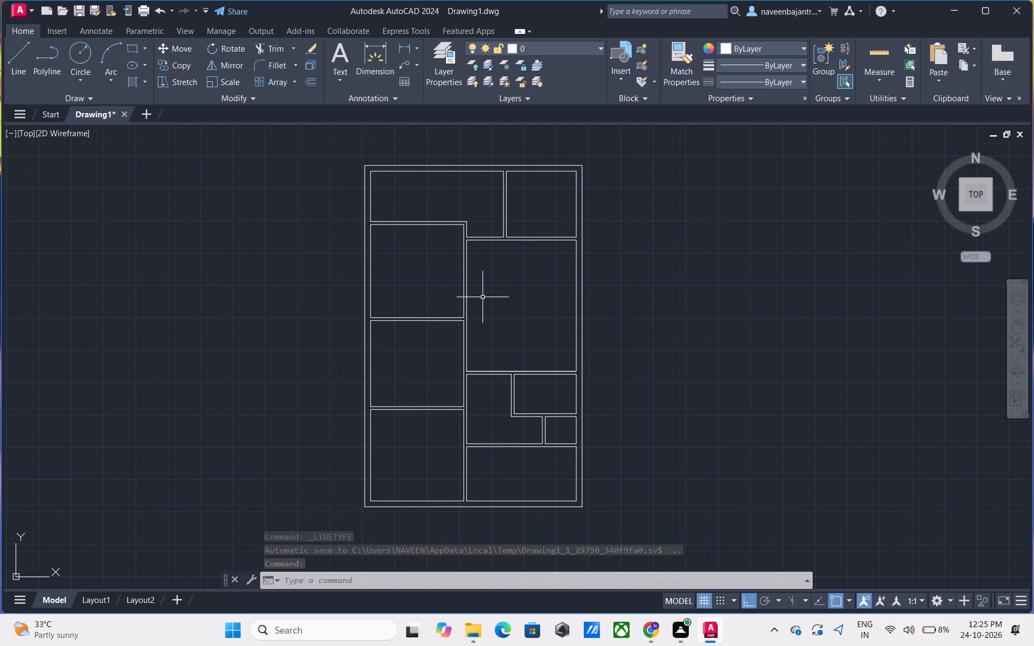
Check the bottom-right room's width along its bottom edge and its length along its east and west sides with Dimension previews, placing none.
middle_click_drag(483, 297, 510, 248)
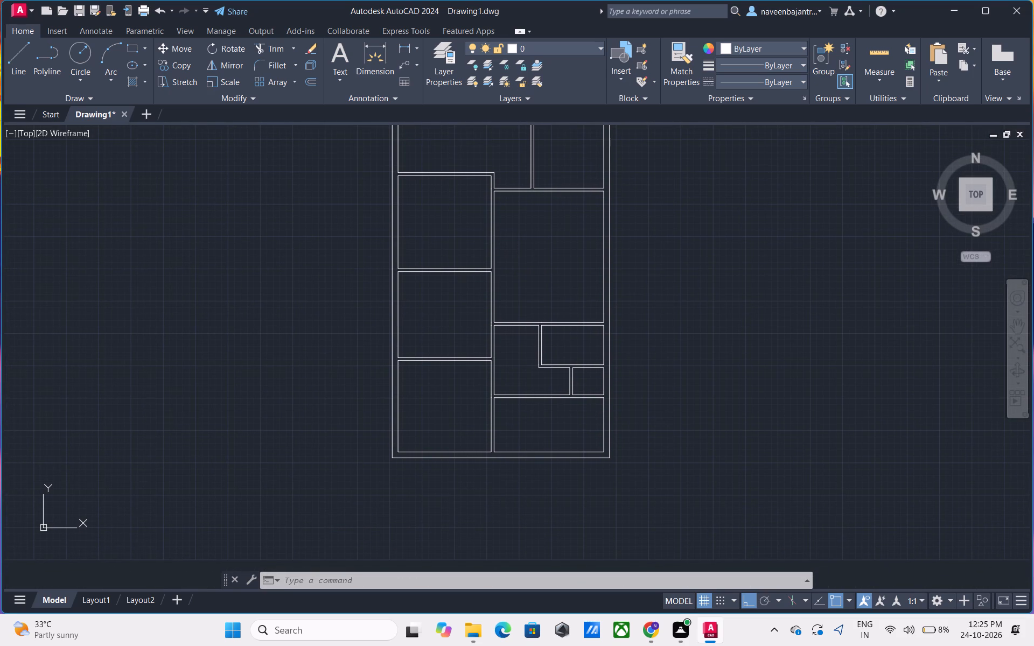
key("Escape")
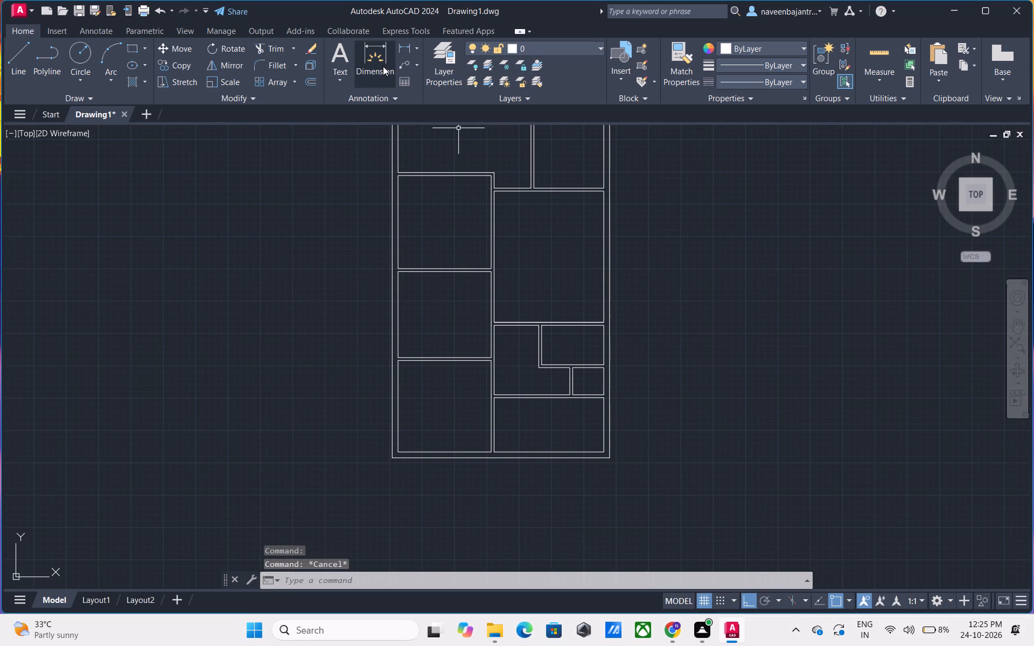
left_click(381, 66)
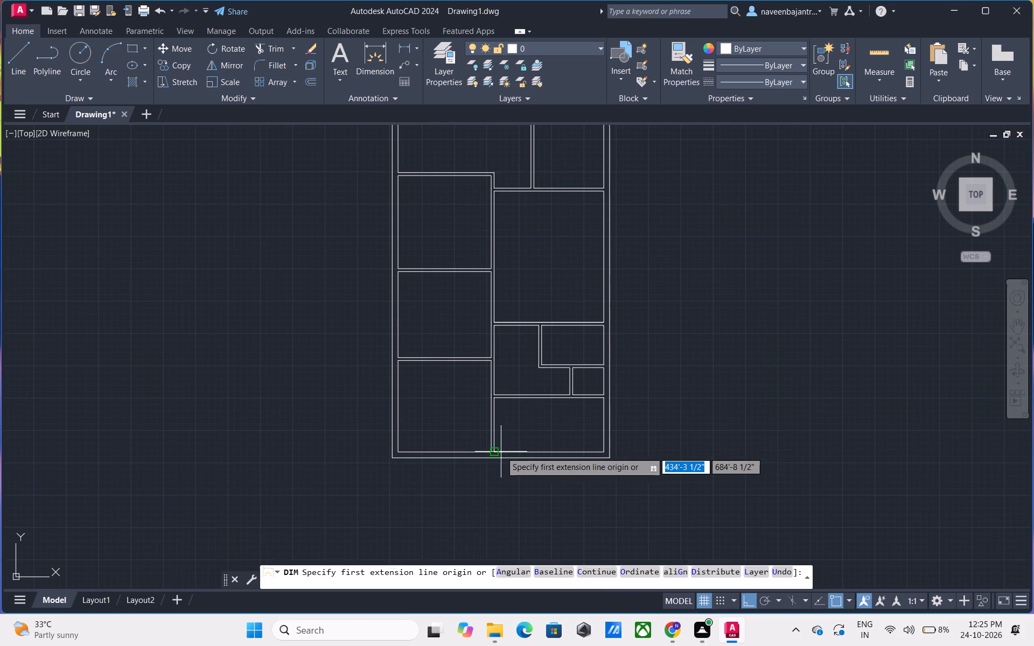
scroll(501, 452, "up", 2)
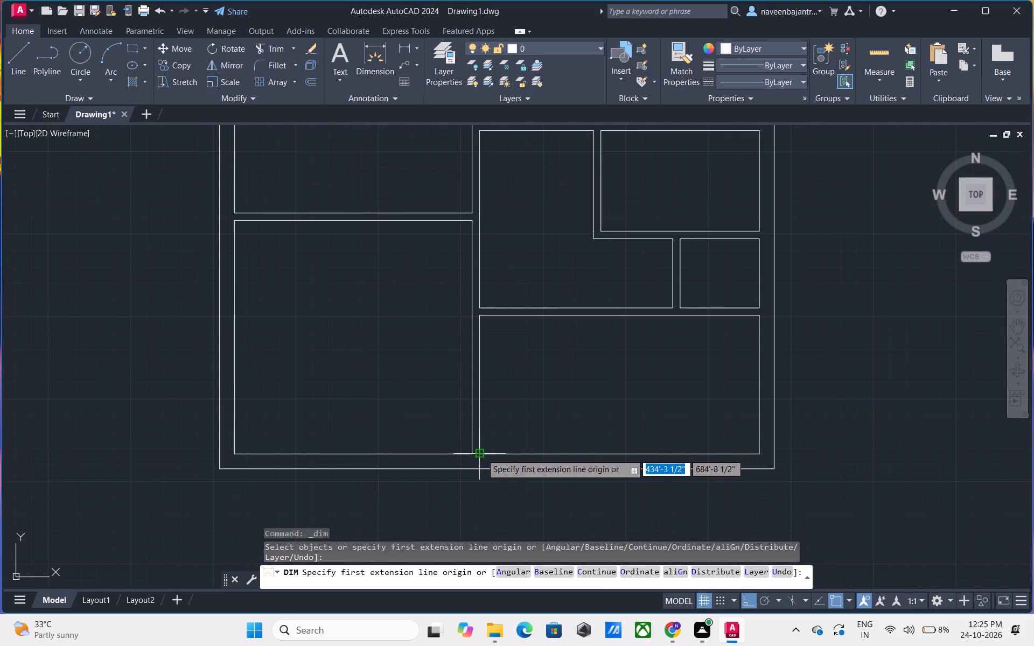
left_click(481, 454)
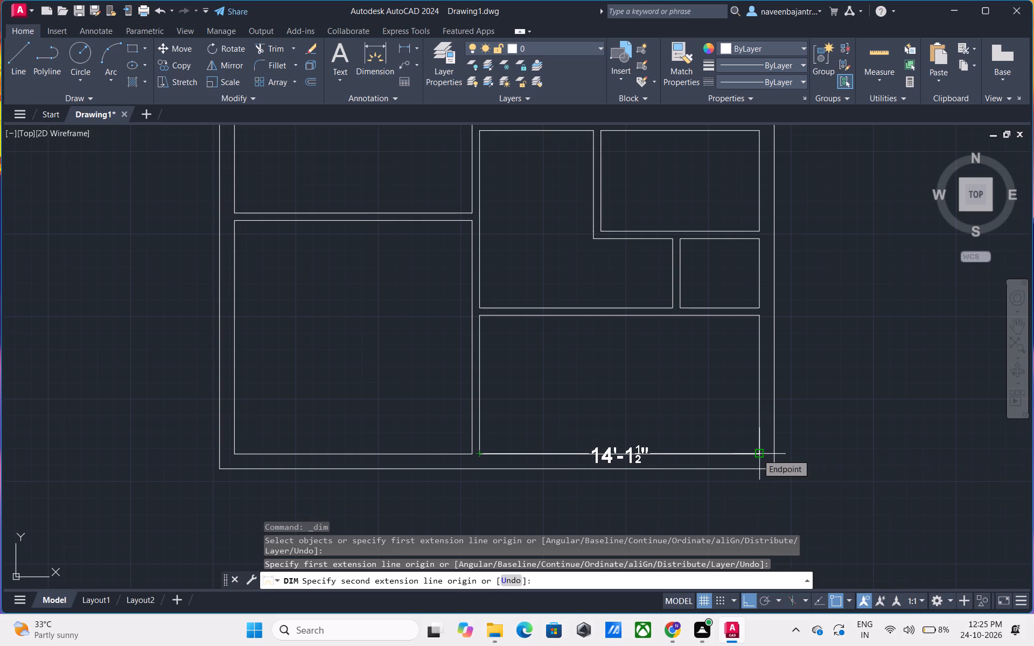
key("Escape")
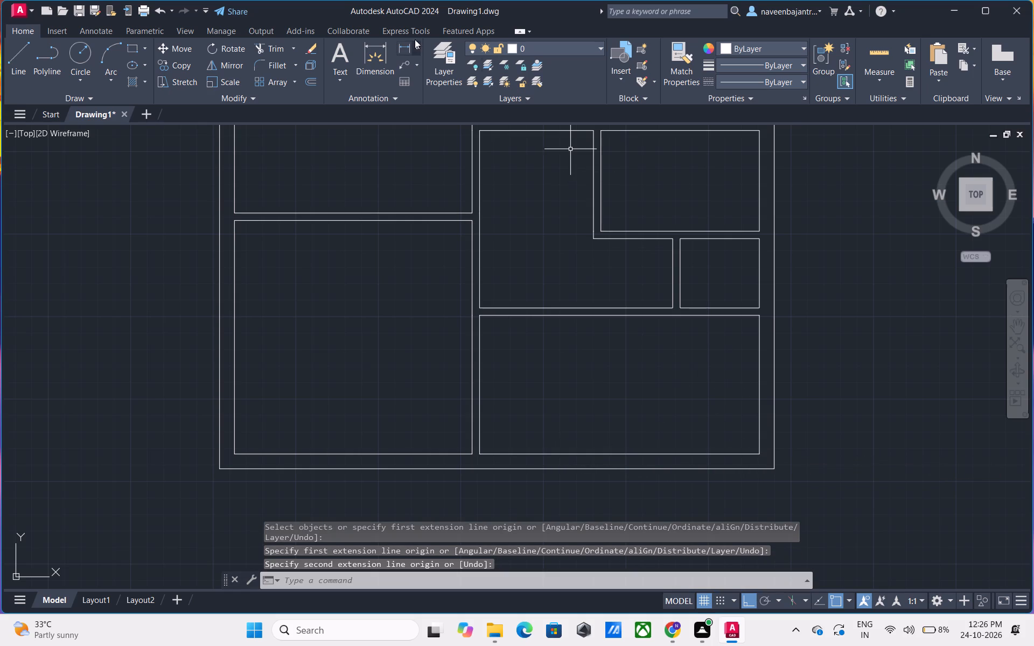
left_click(382, 63)
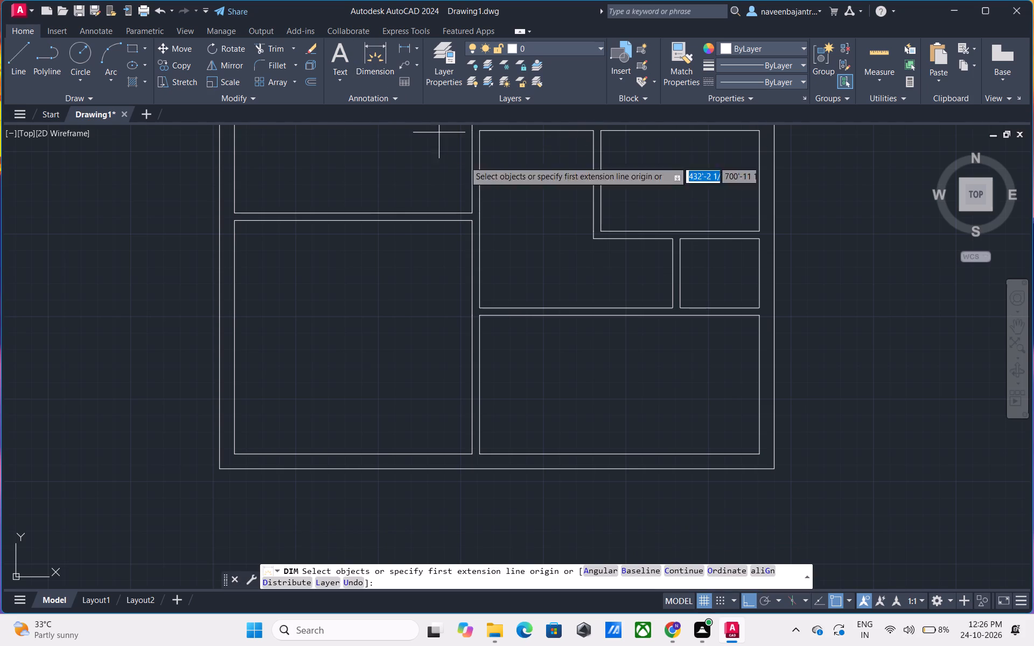
left_click(758, 453)
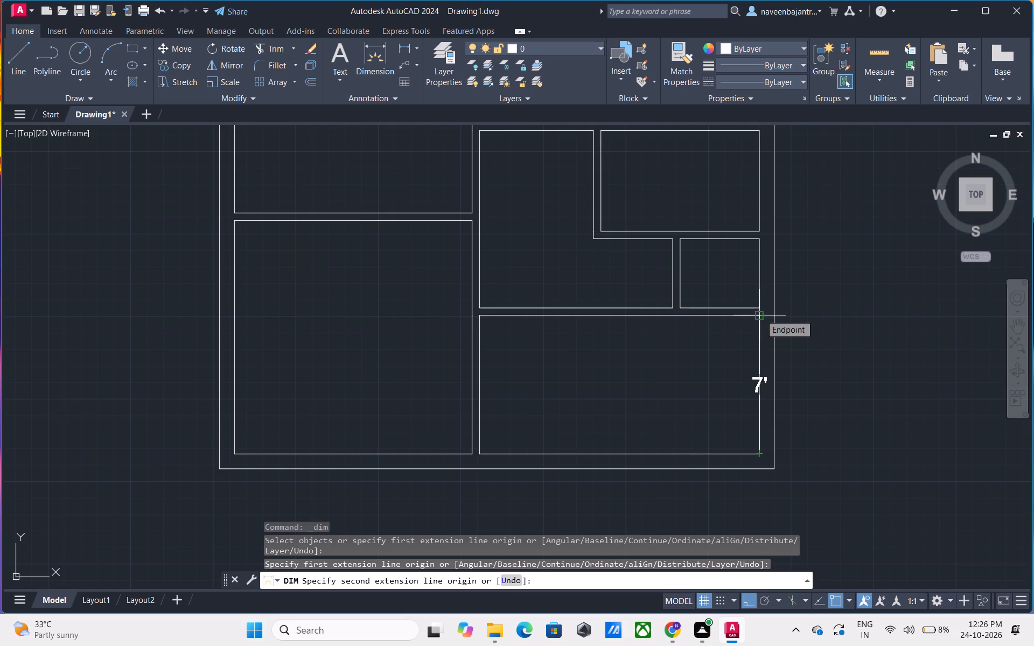
key("Escape")
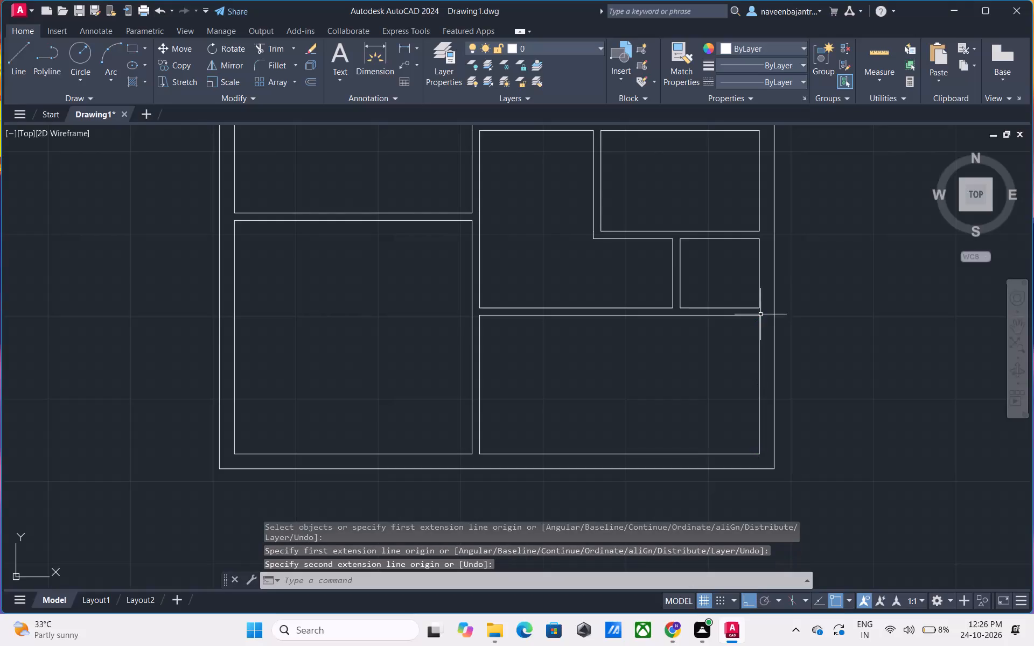
left_click(369, 68)
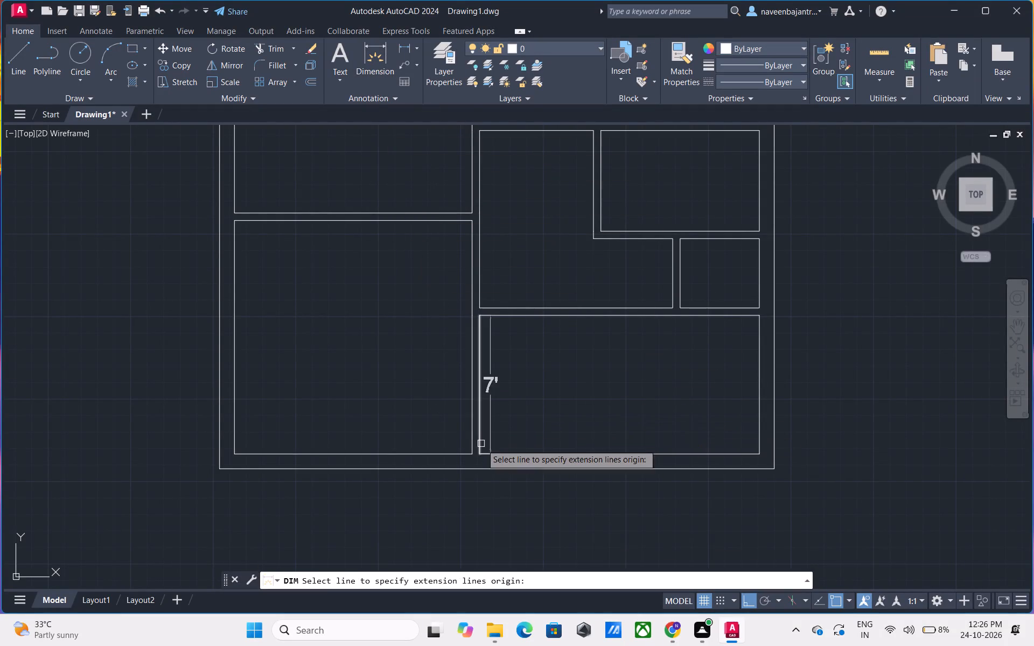
left_click(481, 452)
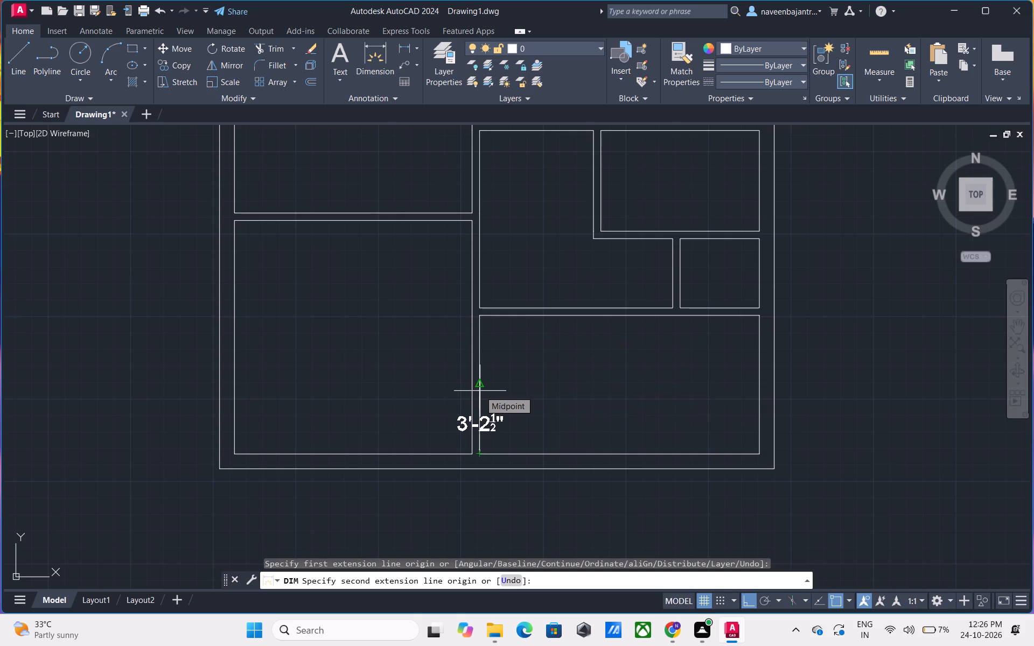
scroll(480, 391, "up", 2)
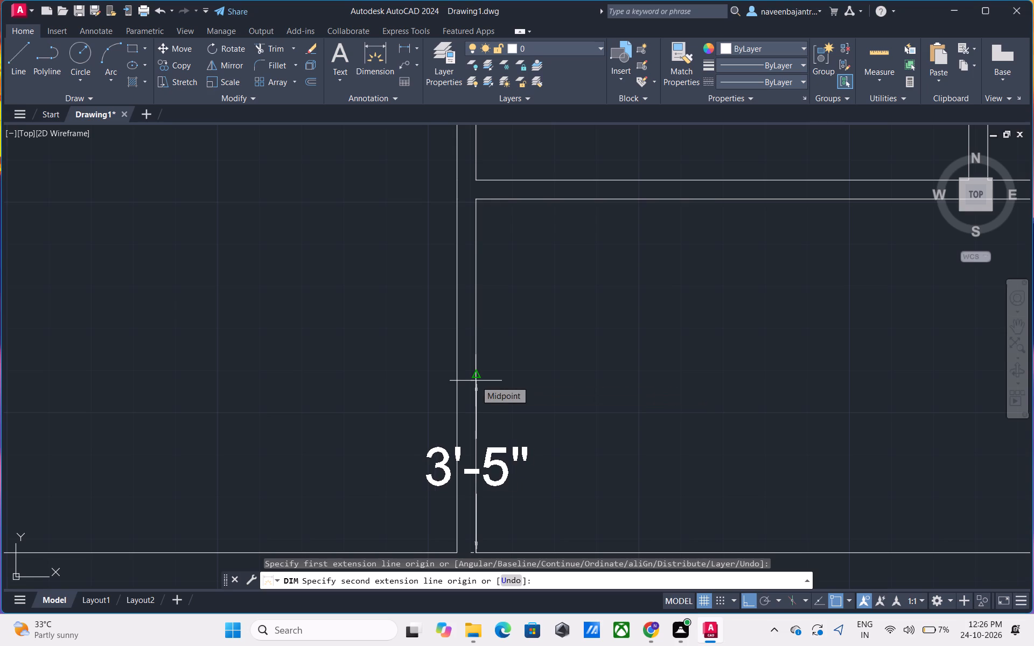
scroll(476, 381, "down", 1)
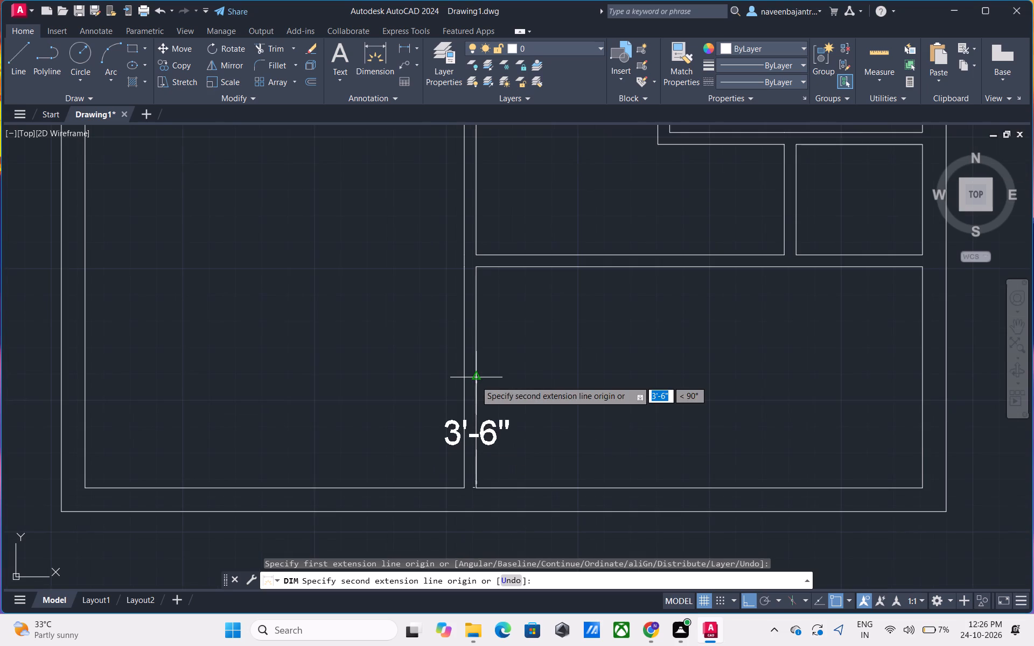
scroll(476, 381, "down", 1)
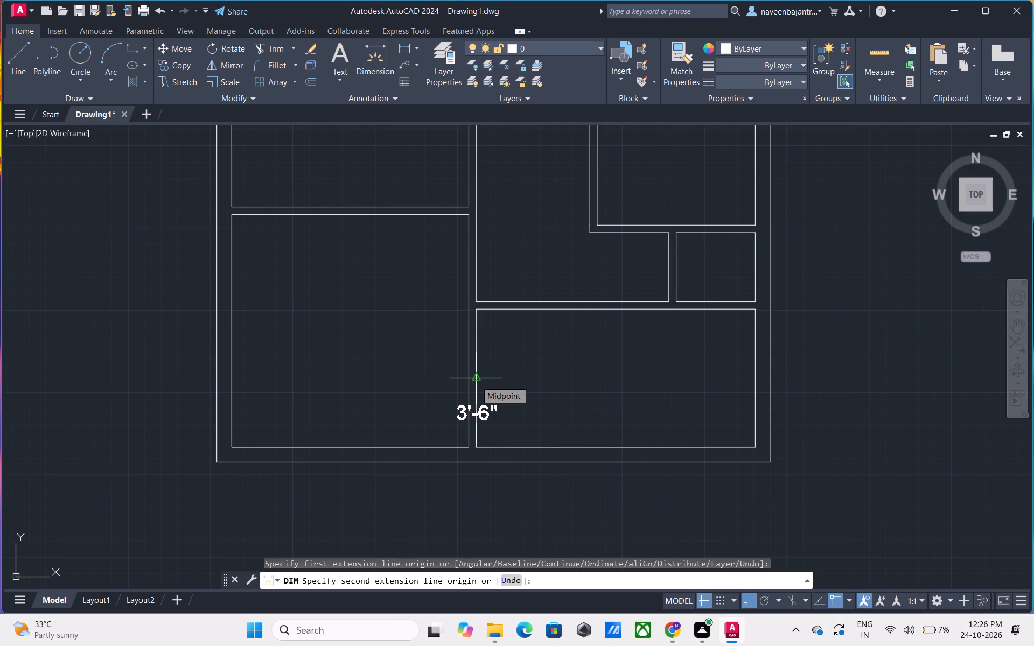
key("Escape")
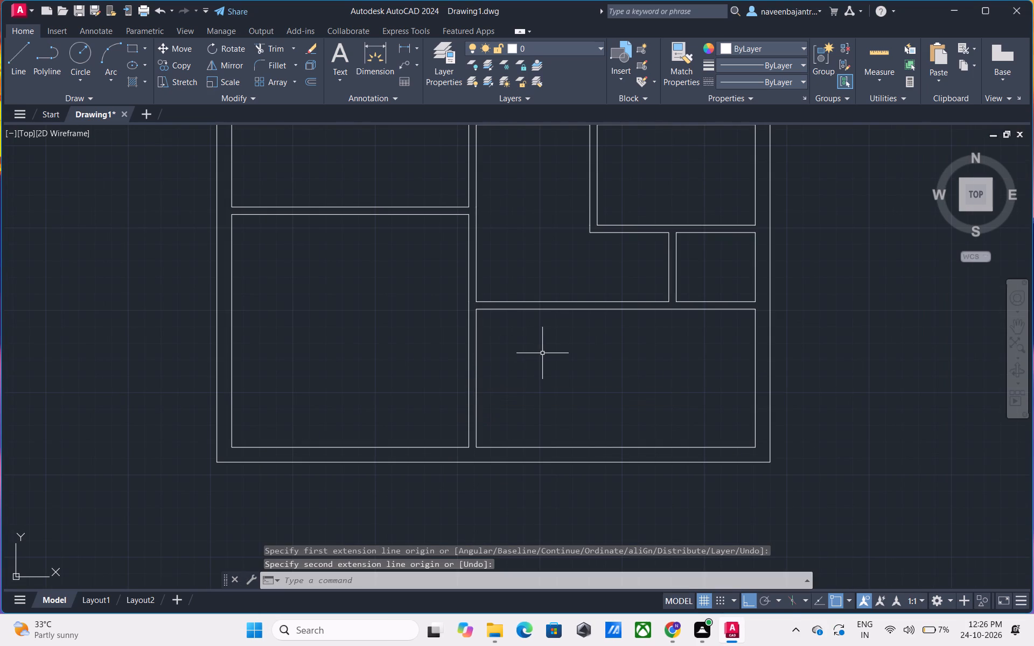
Check the L-shaped room's width along its bottom edge, above the bottom-right room, with a Dimension preview, without placing it.
middle_click_drag(542, 353, 466, 371)
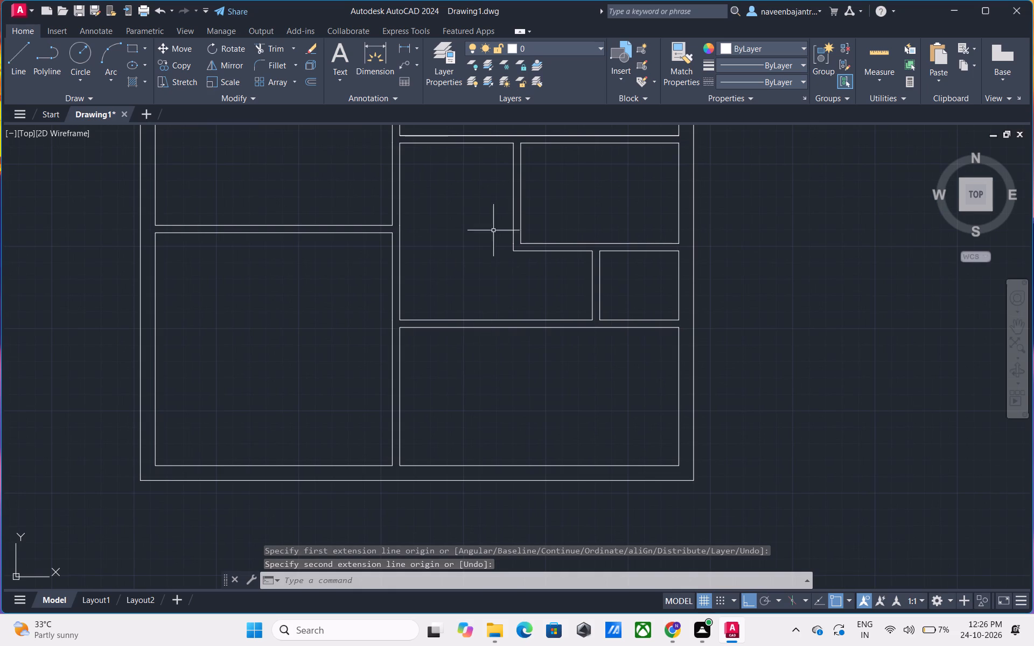
left_click(378, 63)
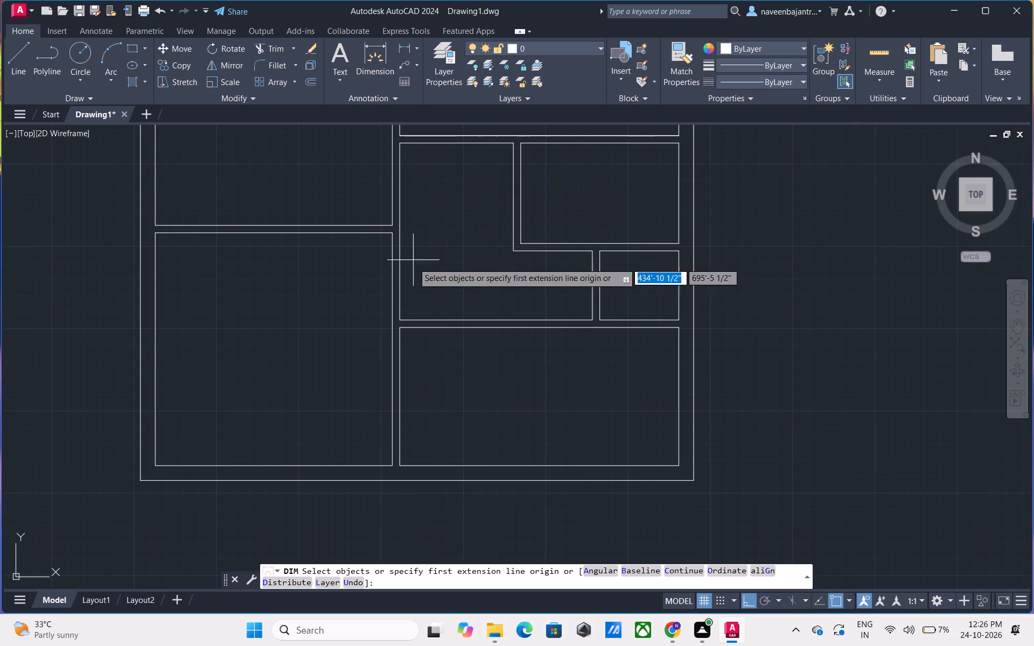
left_click(401, 318)
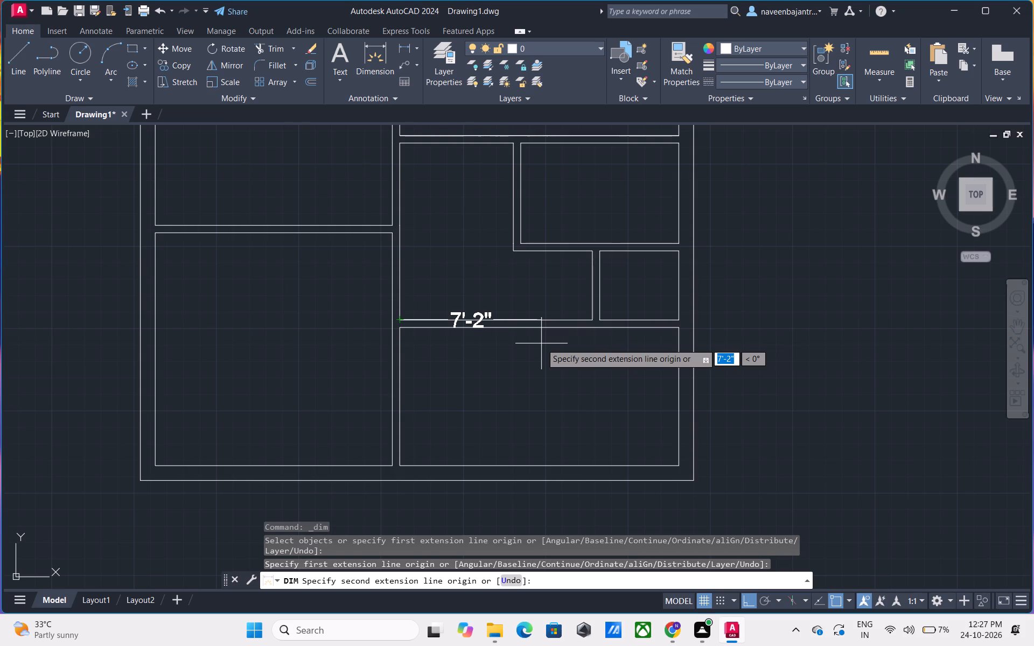
key("Escape")
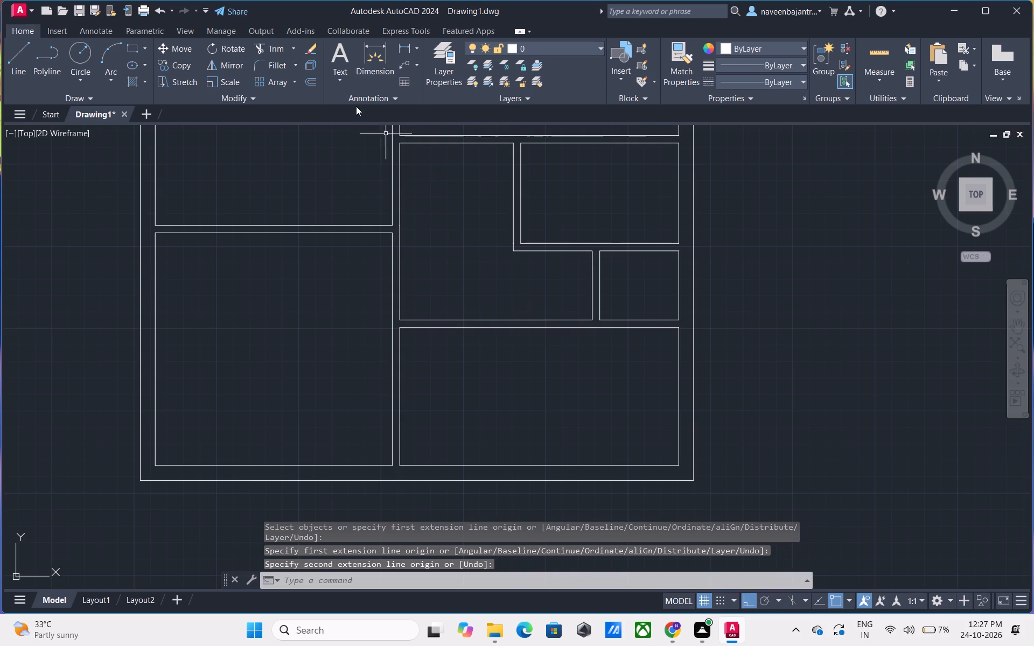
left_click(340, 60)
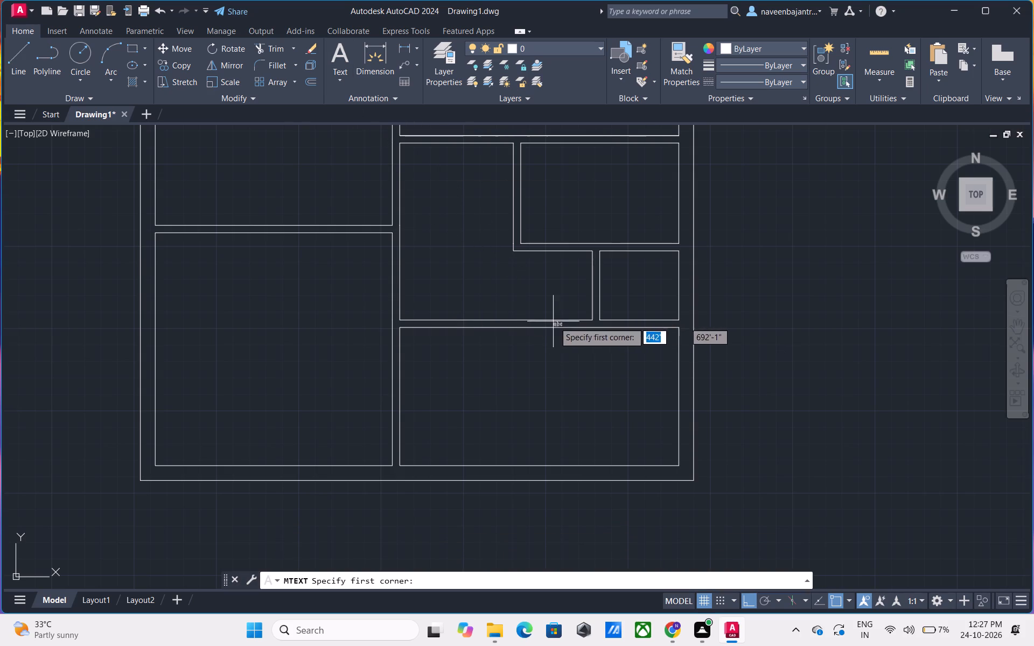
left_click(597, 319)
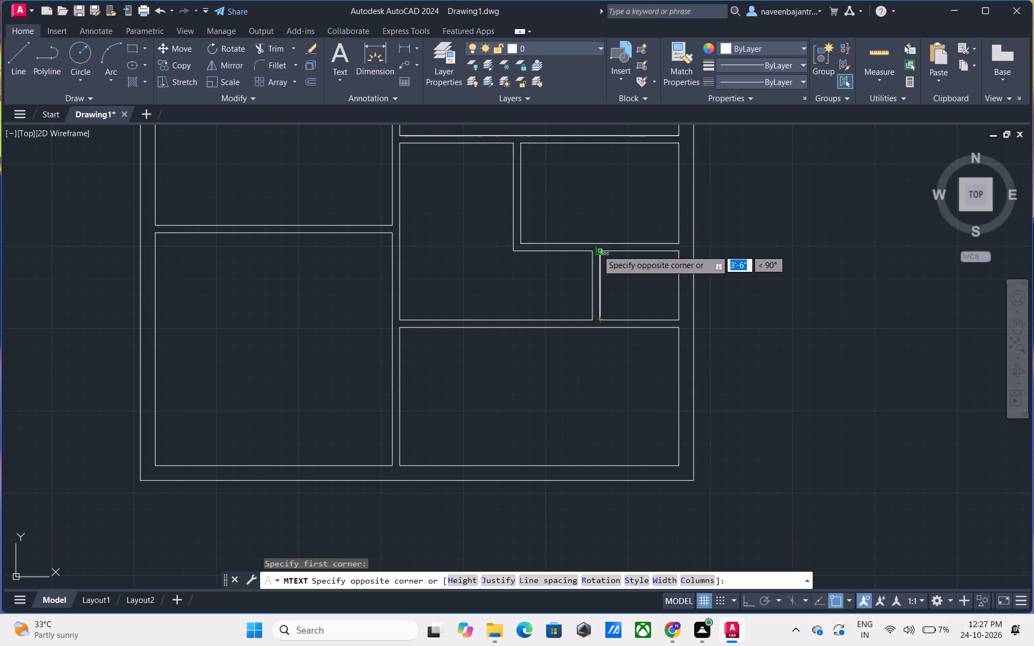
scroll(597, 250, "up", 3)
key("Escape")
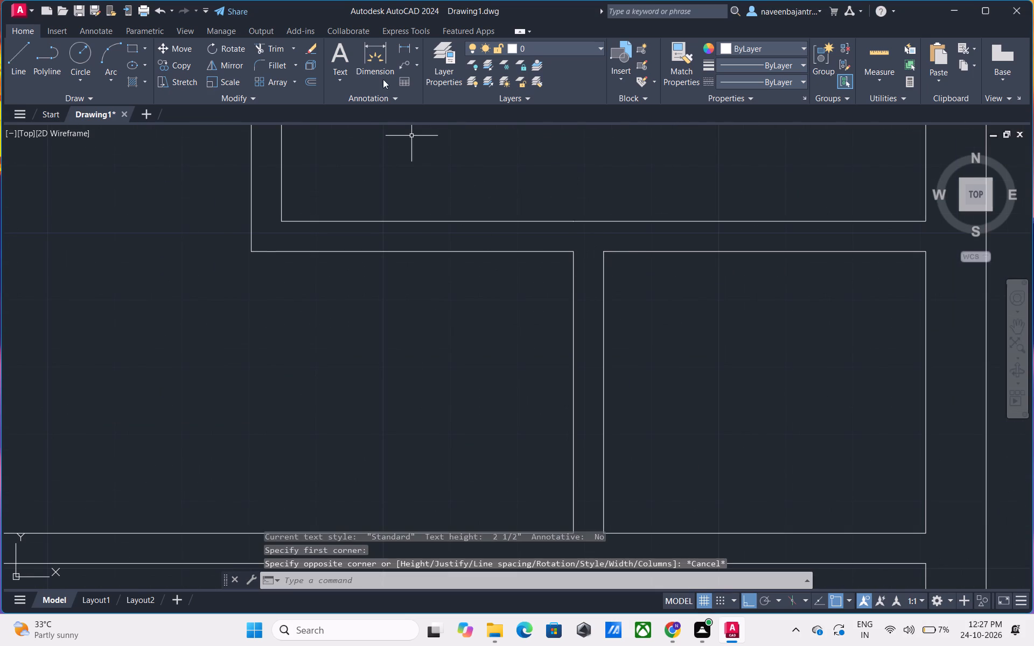
Check the length of the small room east of the L-shaped room along its west side with Dimension previews, placing none.
left_click(373, 54)
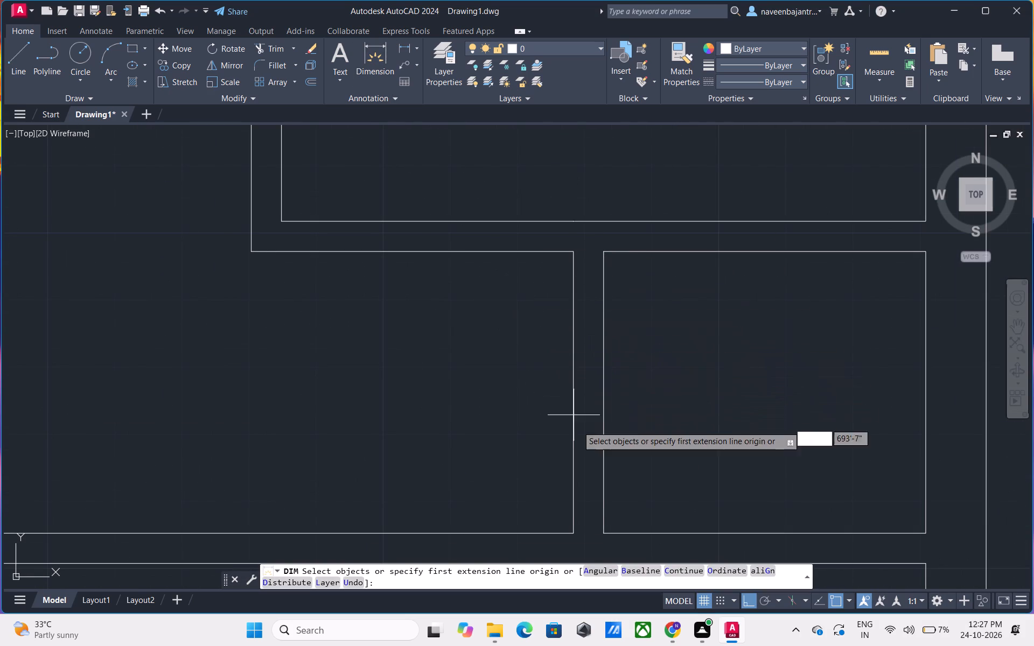
left_click(602, 531)
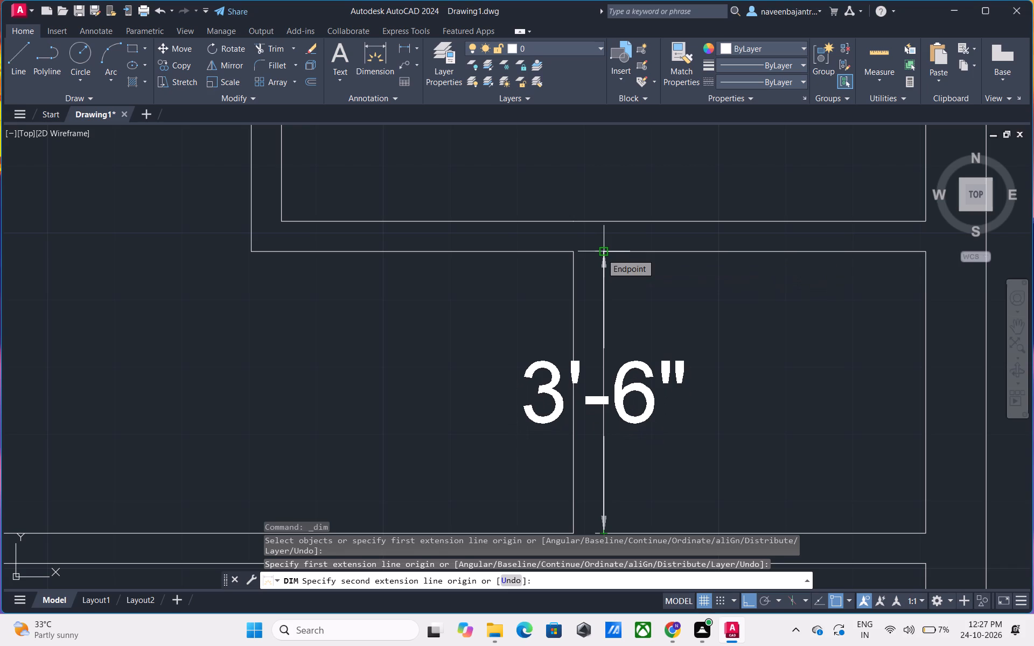
key("Escape")
left_click(371, 62)
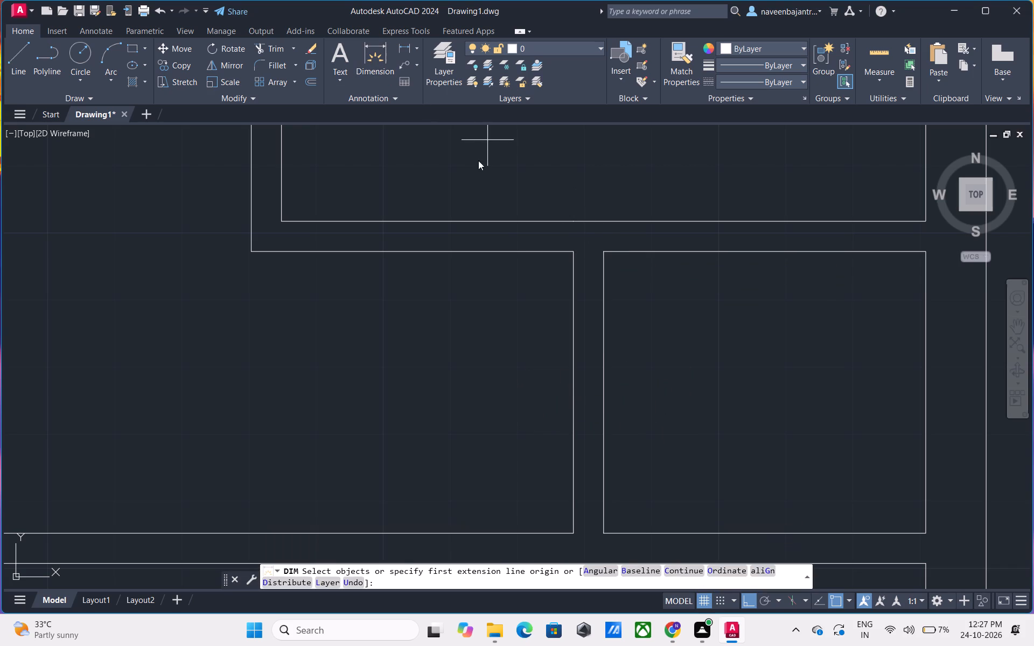
left_click(603, 250)
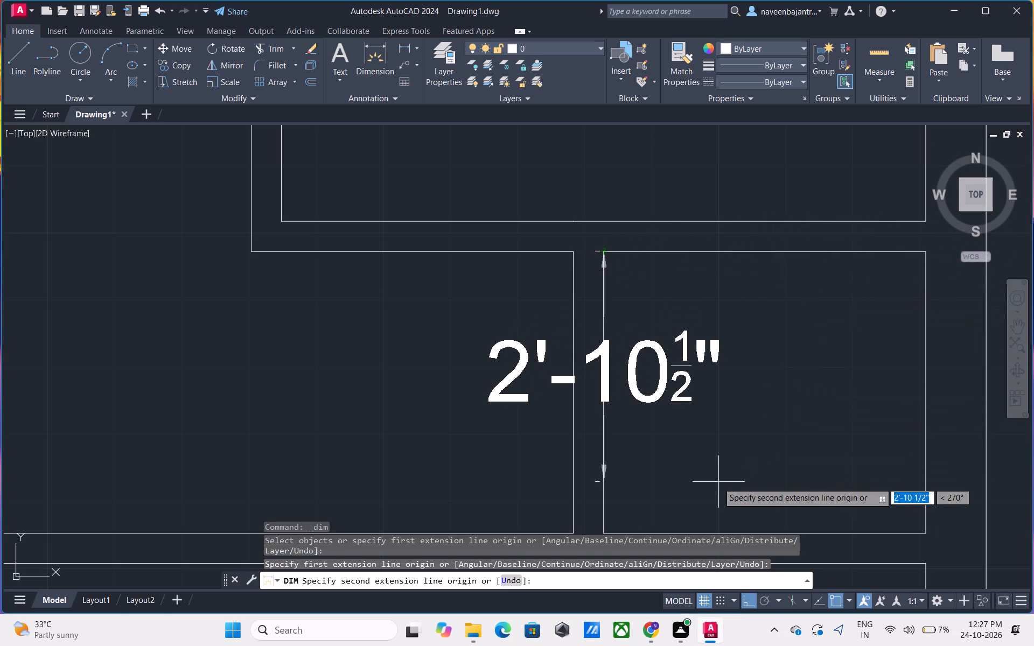
key("Escape")
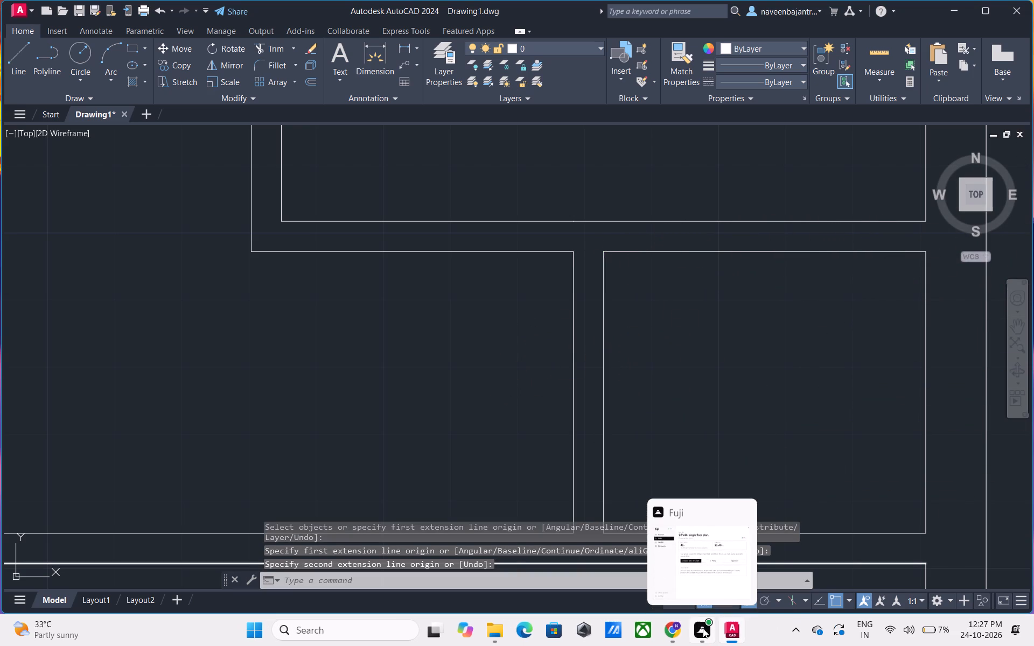
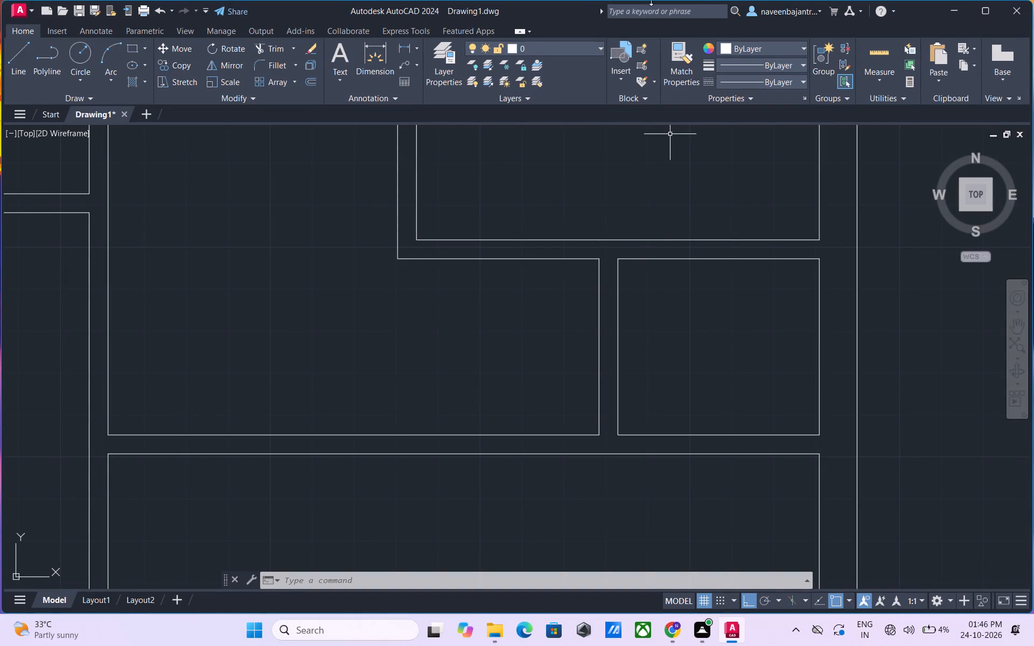
Check the lower L-shaped room's width along its bottom edge with a Dimension preview, without placing it.
scroll(551, 327, "down", 2)
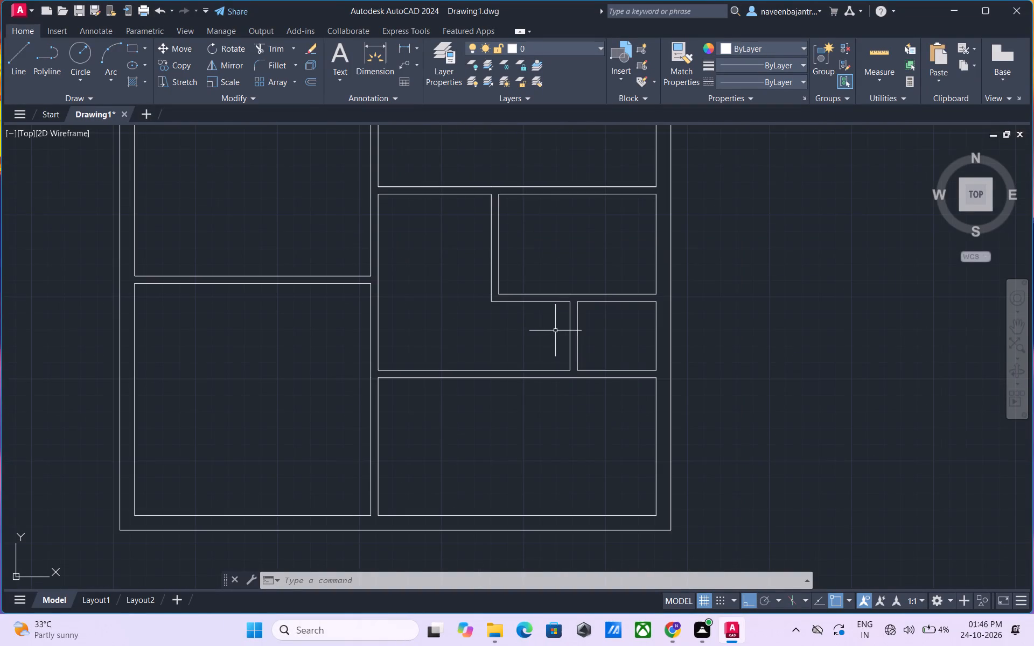
middle_click_drag(494, 335, 526, 350)
scroll(494, 335, "down", 1)
scroll(513, 340, "up", 2)
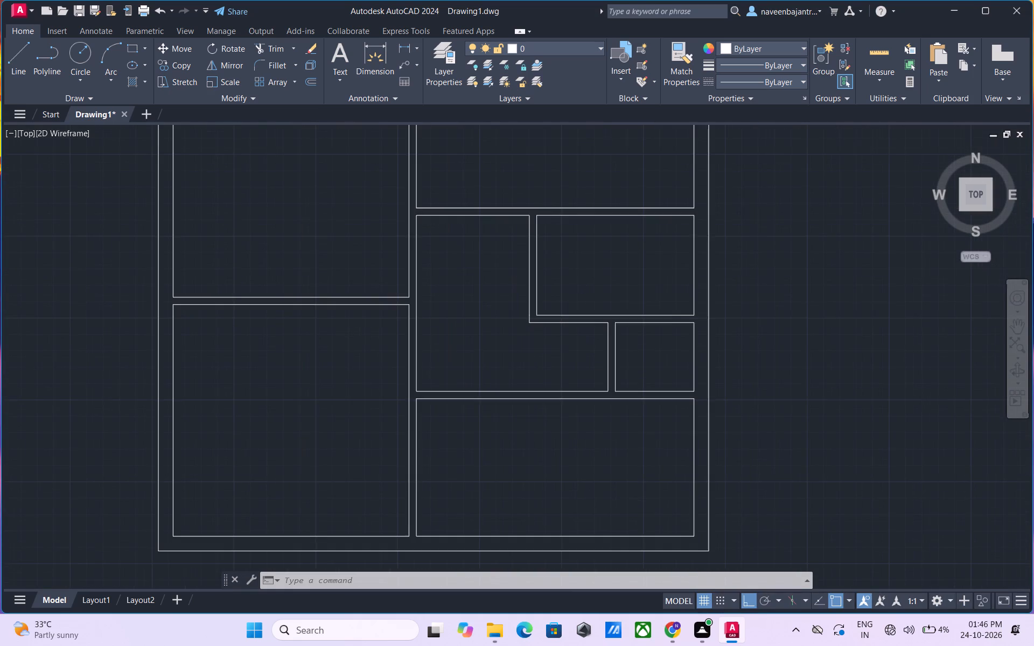
scroll(513, 340, "up", 1)
left_click(383, 72)
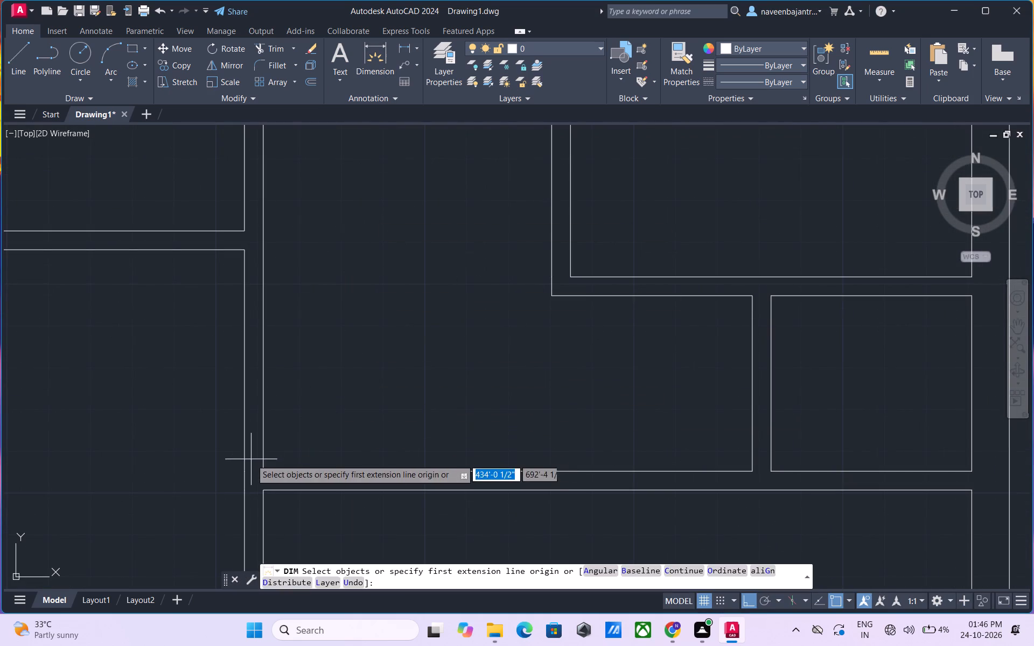
left_click(262, 468)
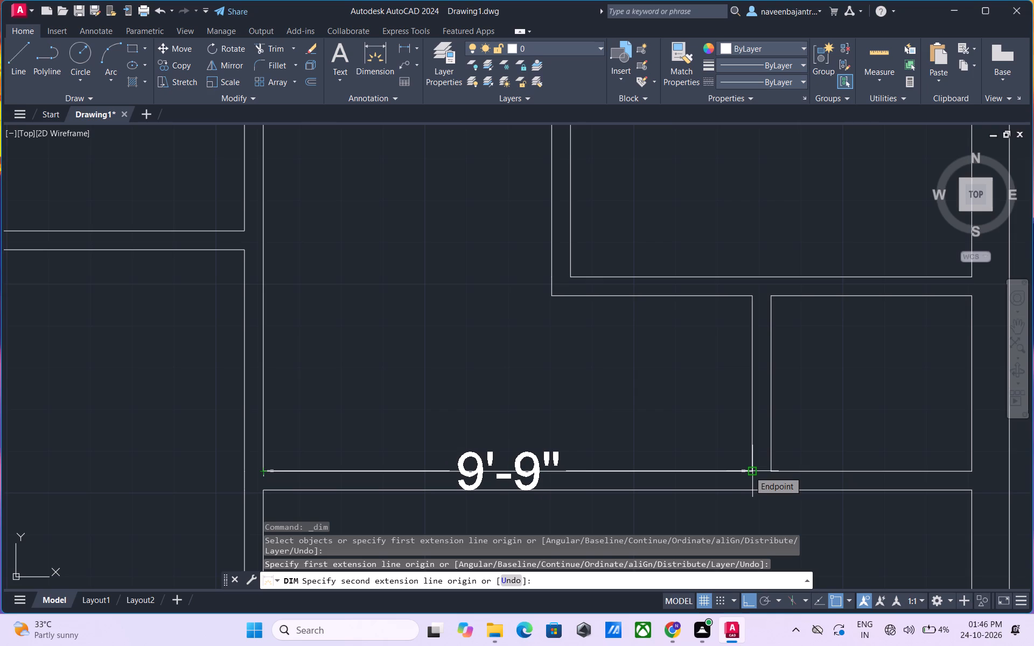
key("Escape")
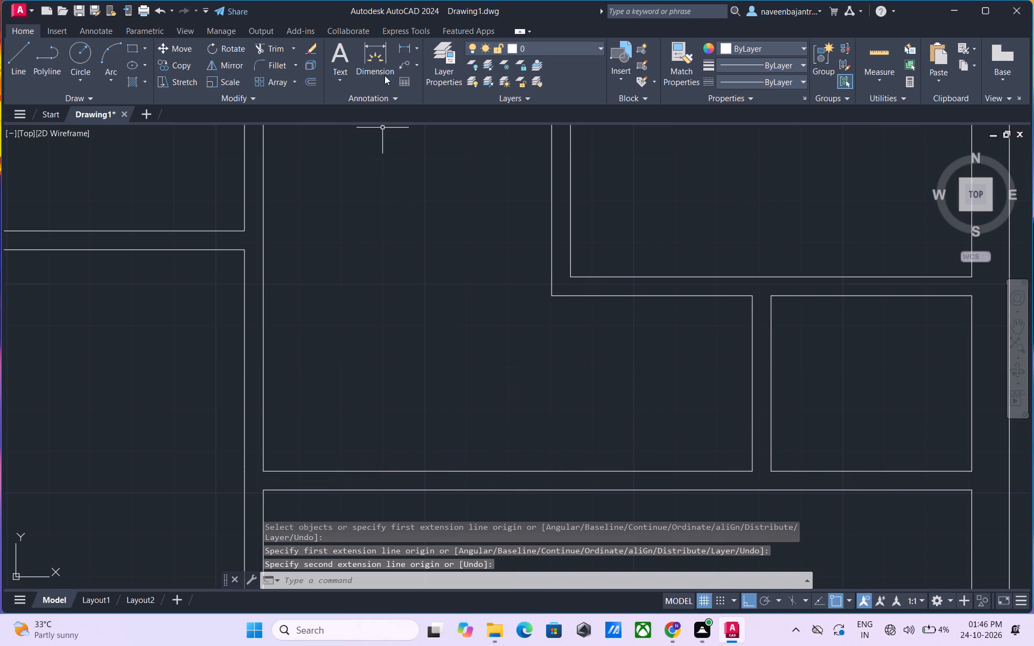
Check the lower L-shaped room's narrower width from its inner corner to the west wall with a Dimension preview, without placing it.
left_click(383, 59)
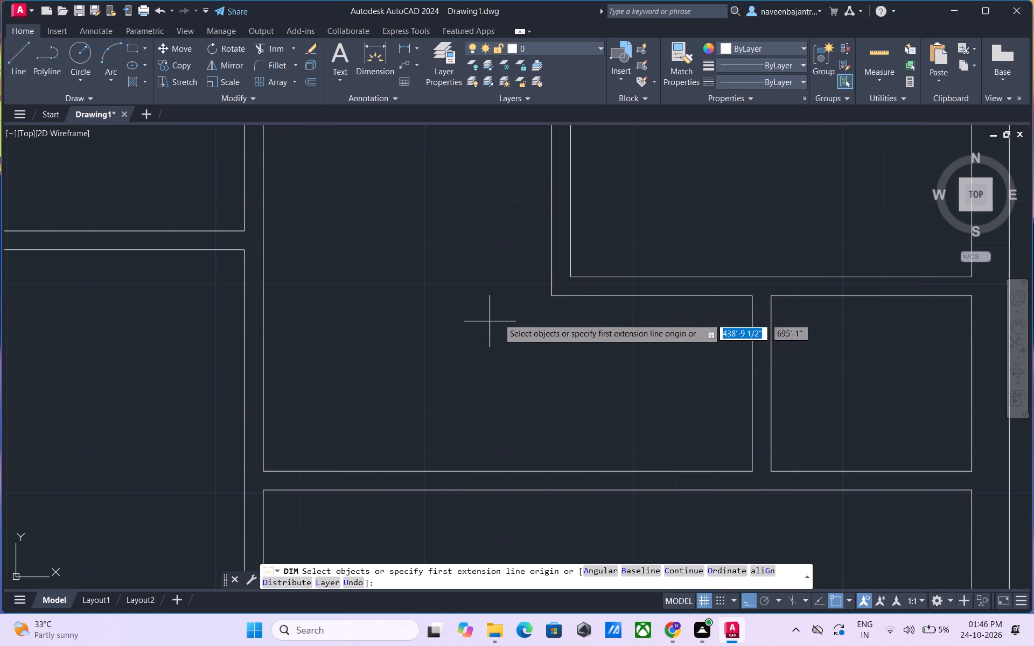
left_click(369, 67)
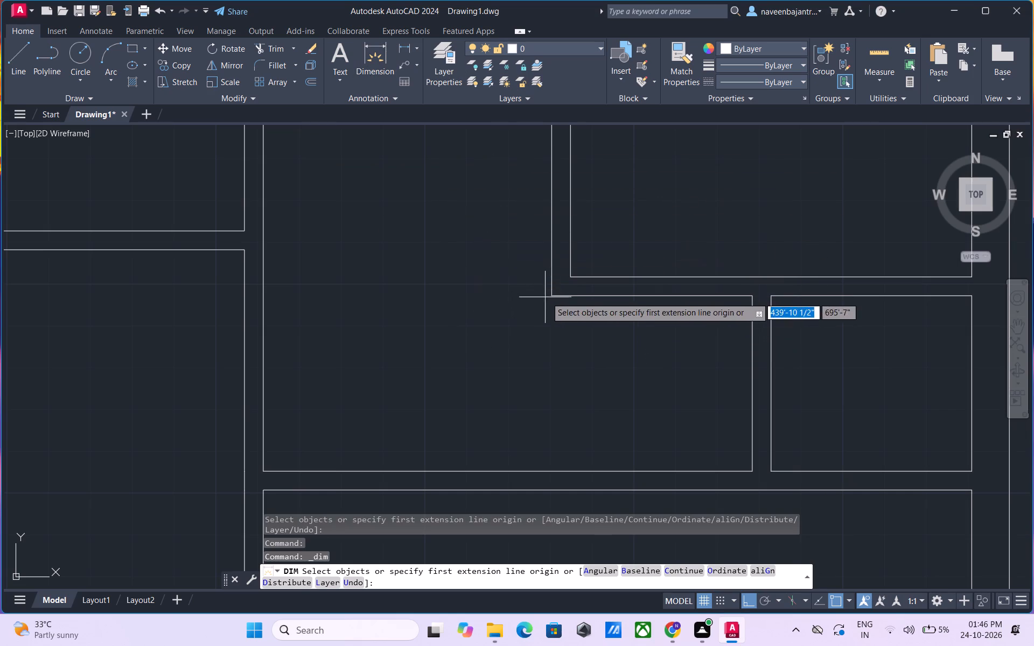
left_click(554, 297)
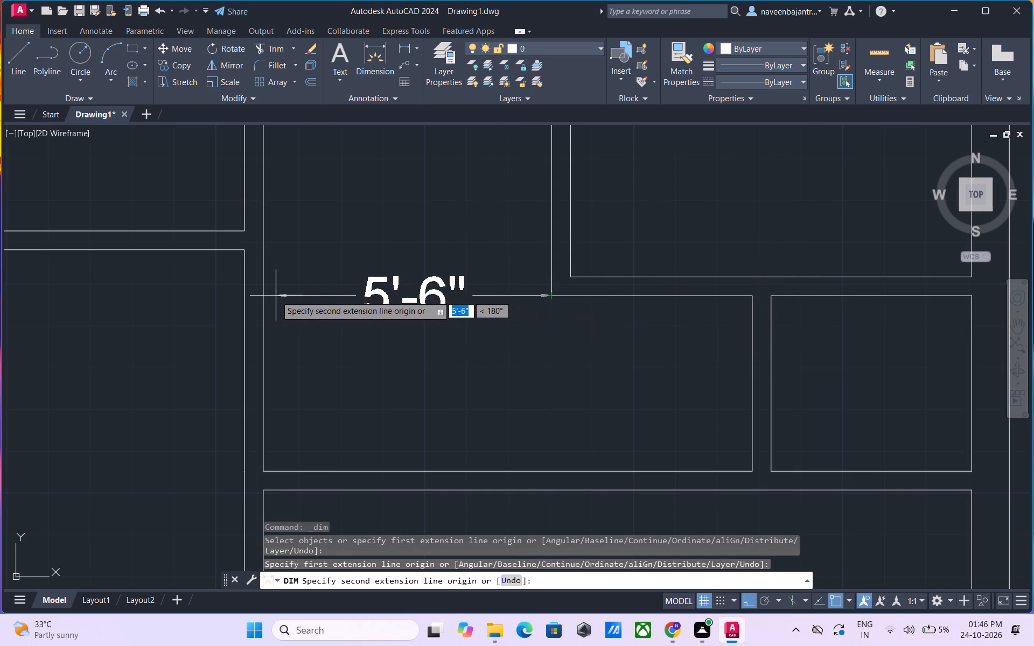
scroll(266, 297, "up", 1)
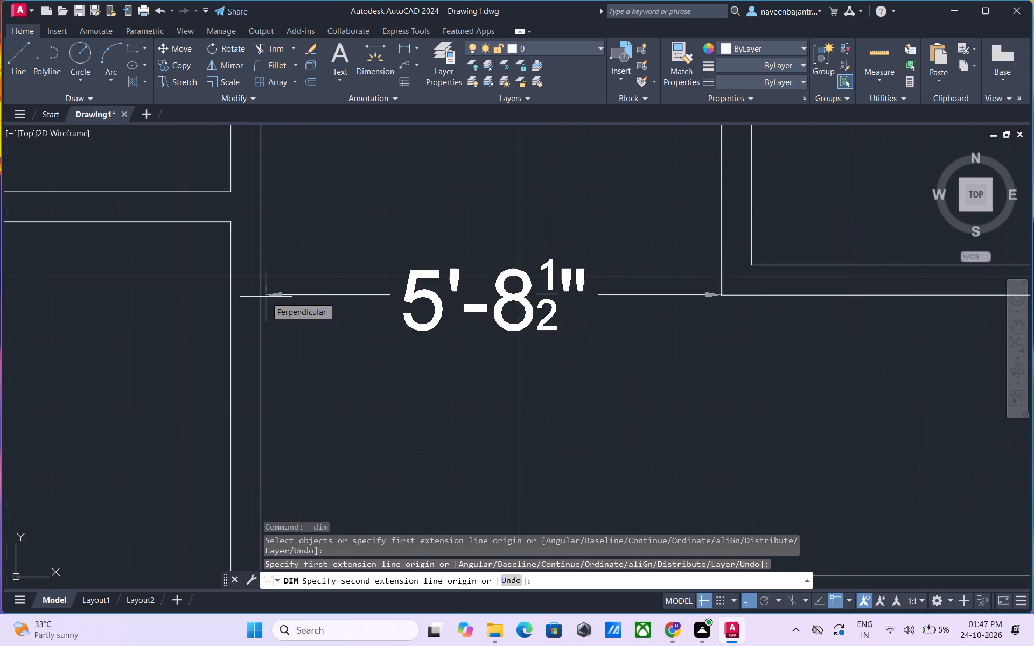
scroll(266, 297, "down", 1)
scroll(266, 297, "up", 1)
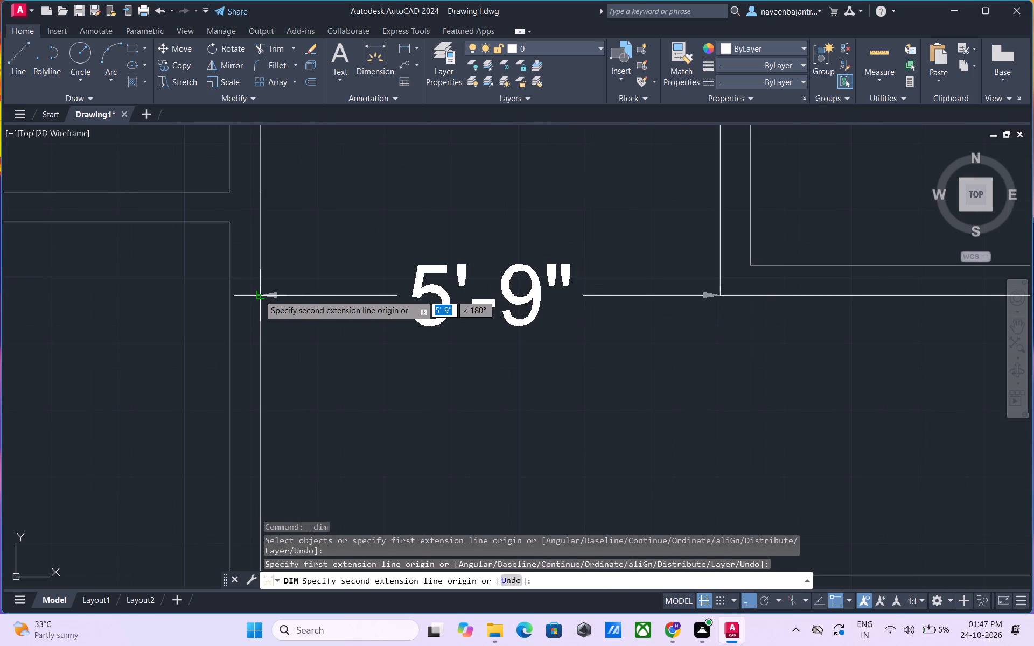
key("Escape")
Hatch the small room east of the lower L-shaped room, the northeast room, the upper west room and the southwest room with the ZIGZAG pattern.
scroll(261, 296, "down", 5)
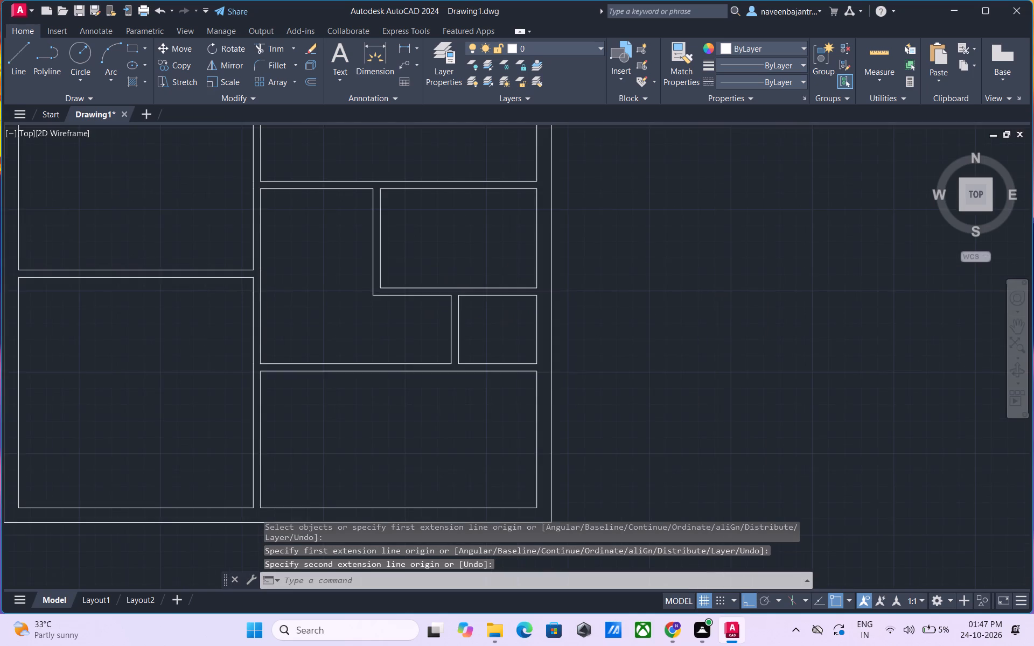
middle_click_drag(298, 296, 479, 317)
scroll(480, 318, "down", 1)
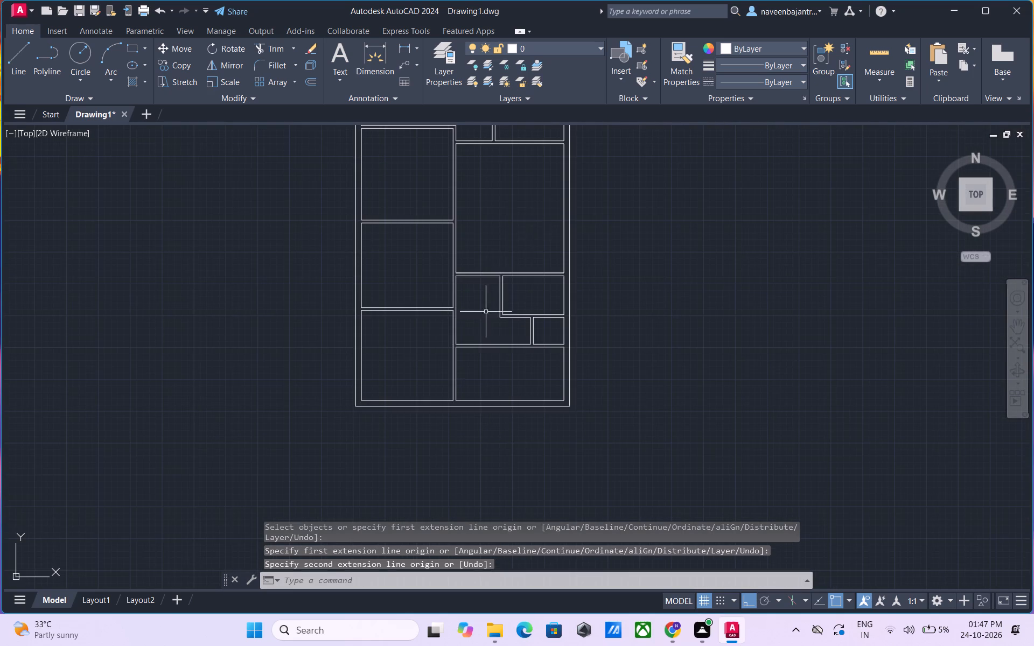
middle_click_drag(549, 214, 567, 280)
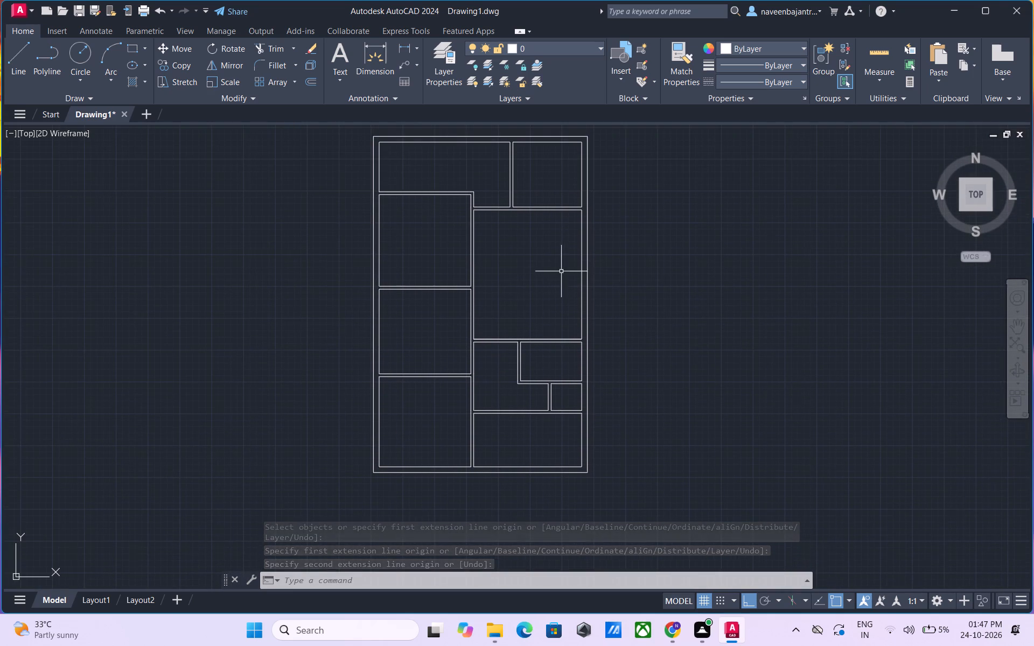
middle_click_drag(561, 271, 548, 283)
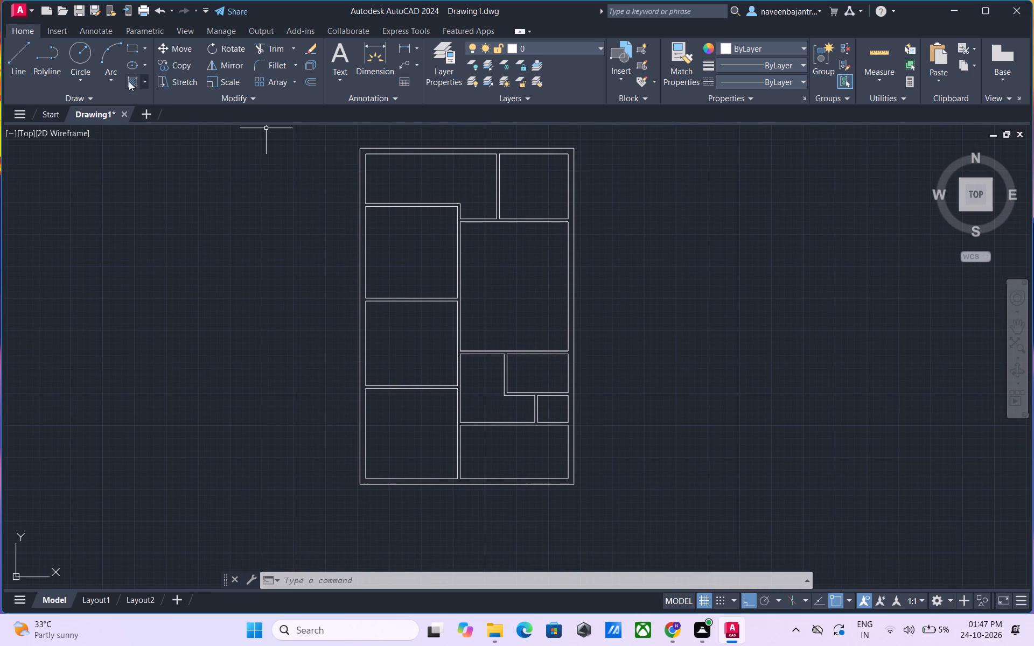
left_click(132, 81)
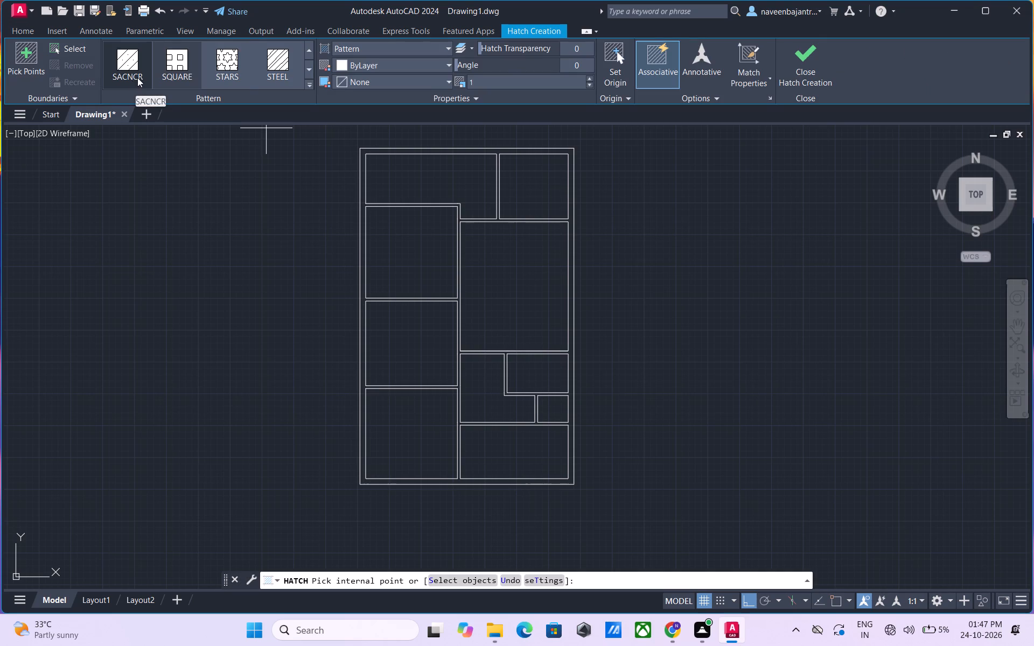
left_click(314, 87)
scroll(273, 159, "down", 1)
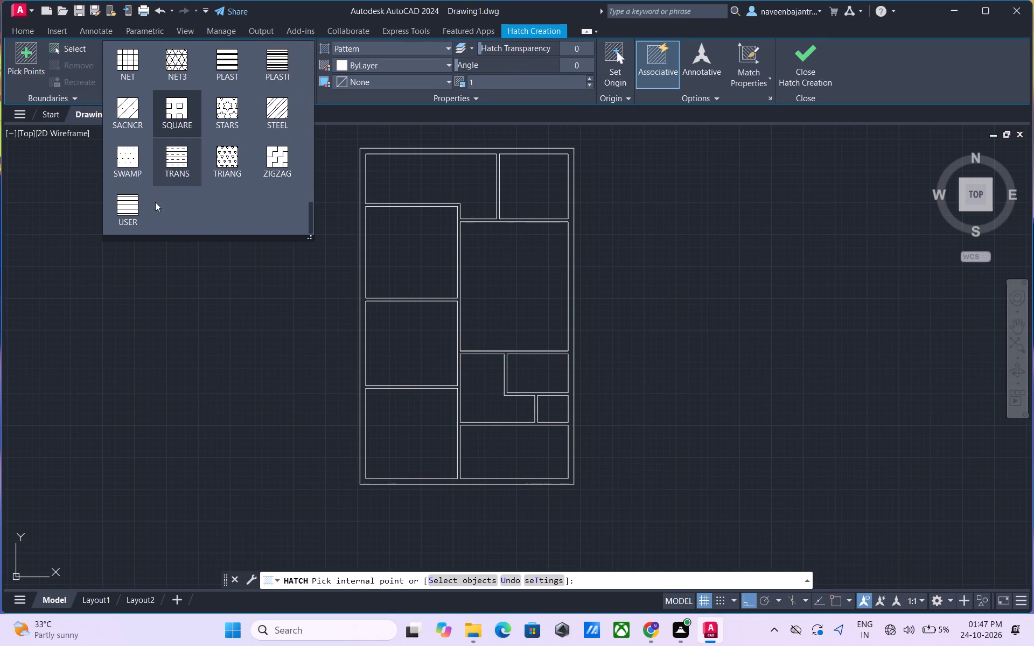
left_click(280, 161)
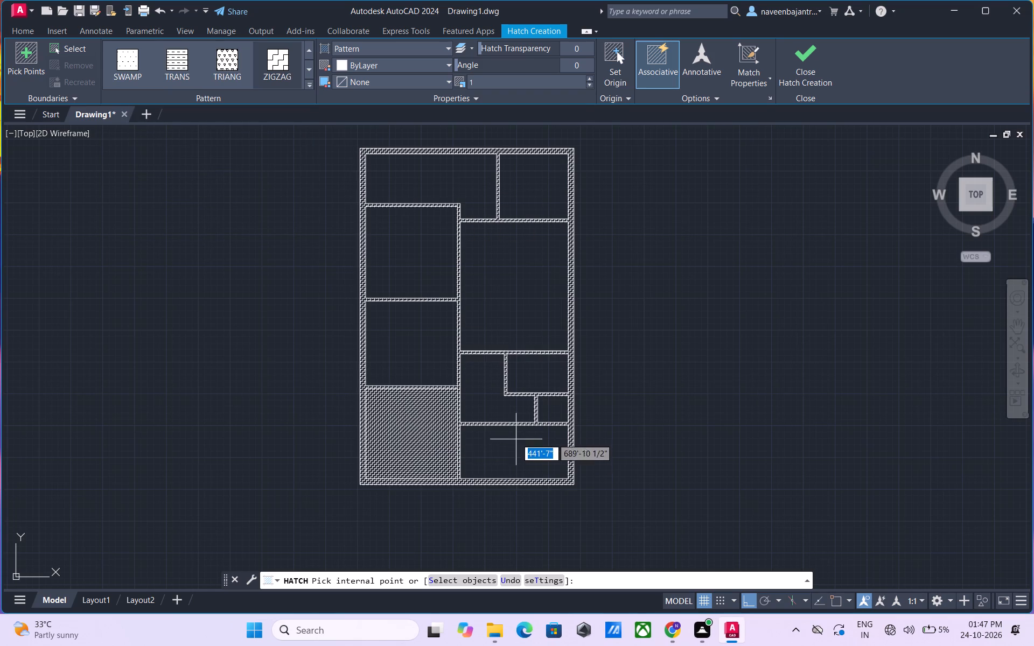
left_click(551, 402)
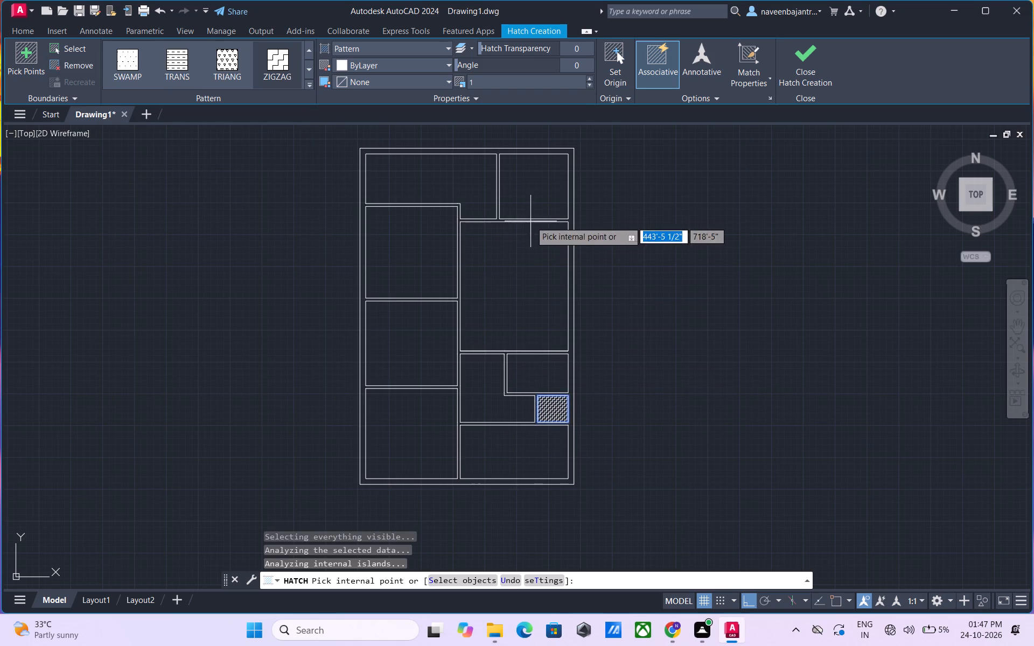
left_click(521, 193)
left_click(405, 236)
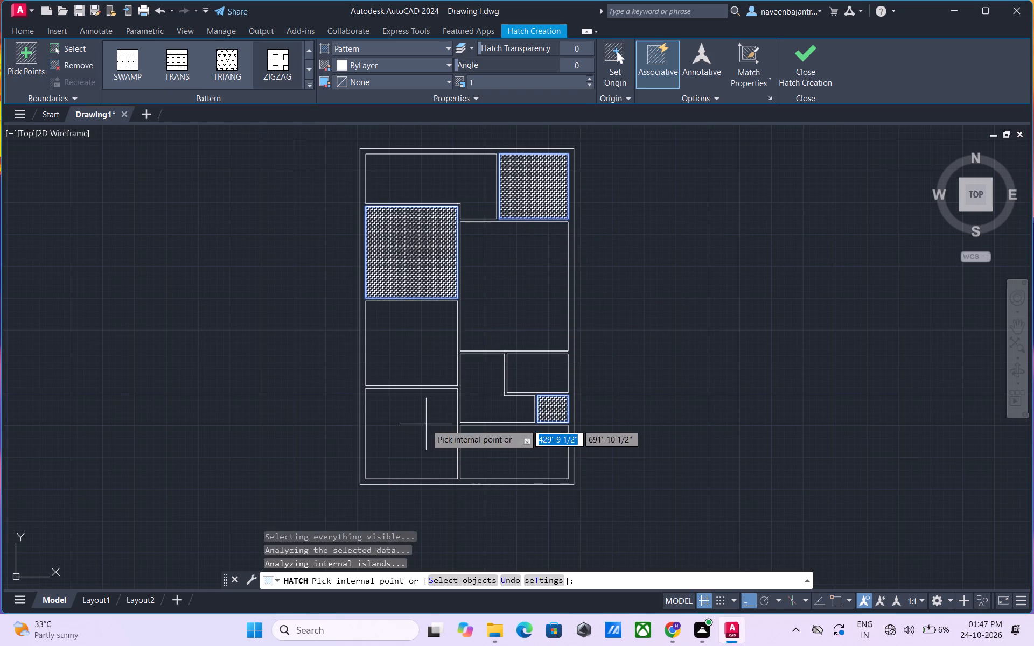
left_click(426, 424)
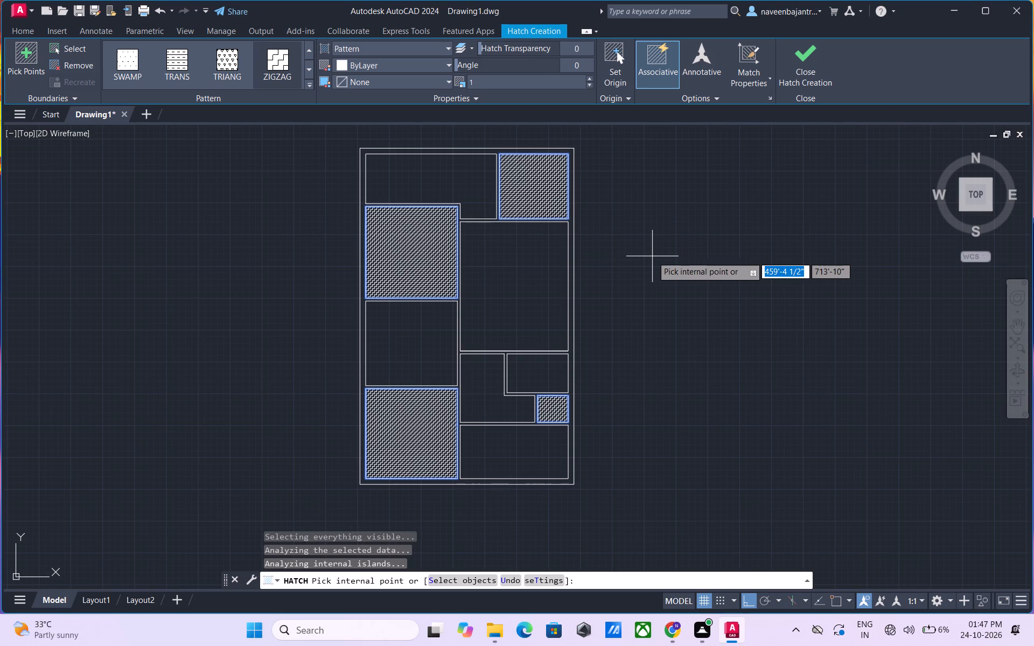
key("Escape")
key("Escape")
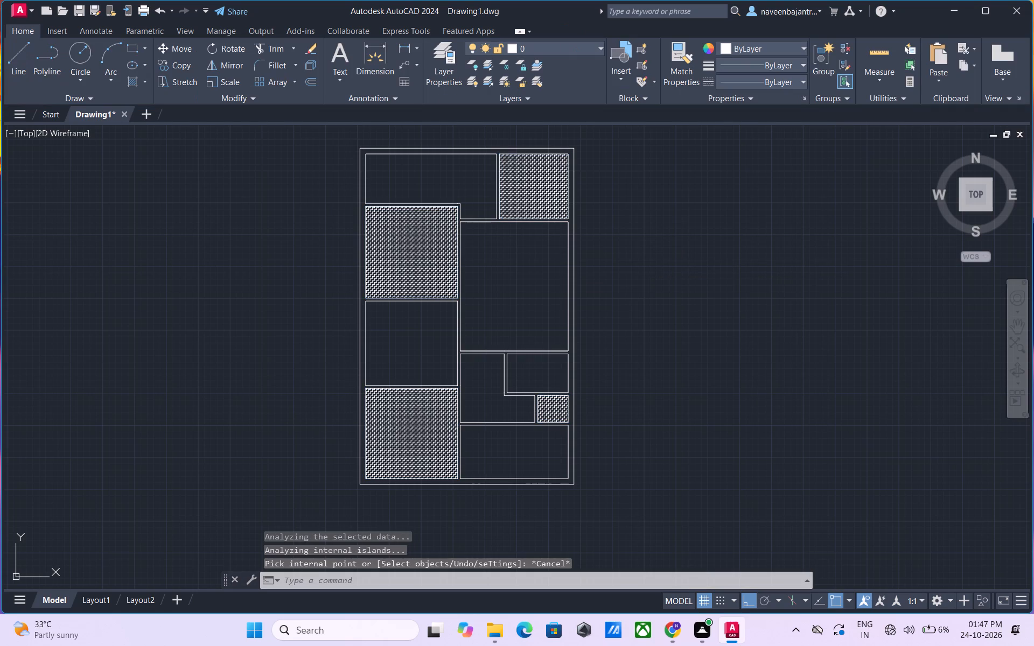
Hatch the northwest L-shaped room, the large east room, the middle west room and the southeast room with the TRIANG pattern.
scroll(619, 270, "down", 1)
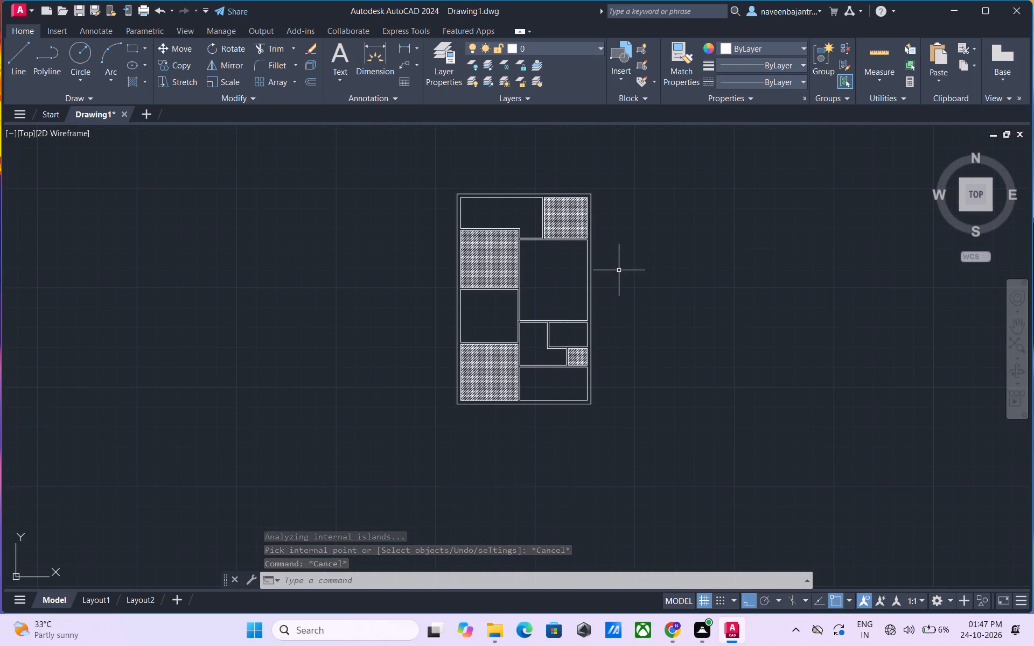
middle_click_drag(630, 259, 614, 284)
scroll(614, 284, "up", 1)
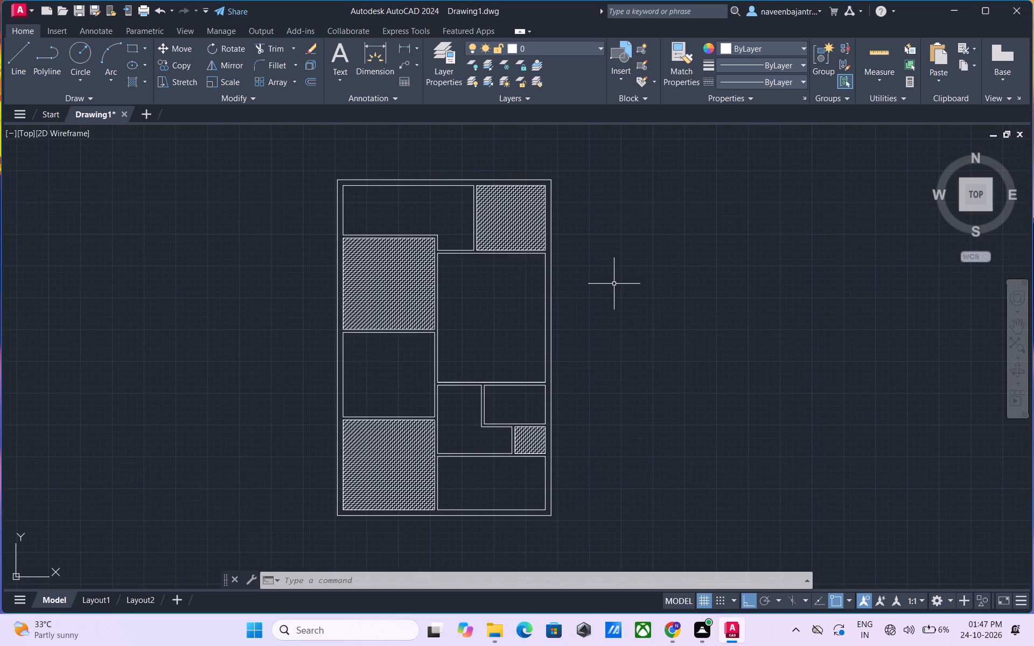
scroll(614, 284, "up", 2)
scroll(614, 284, "down", 1)
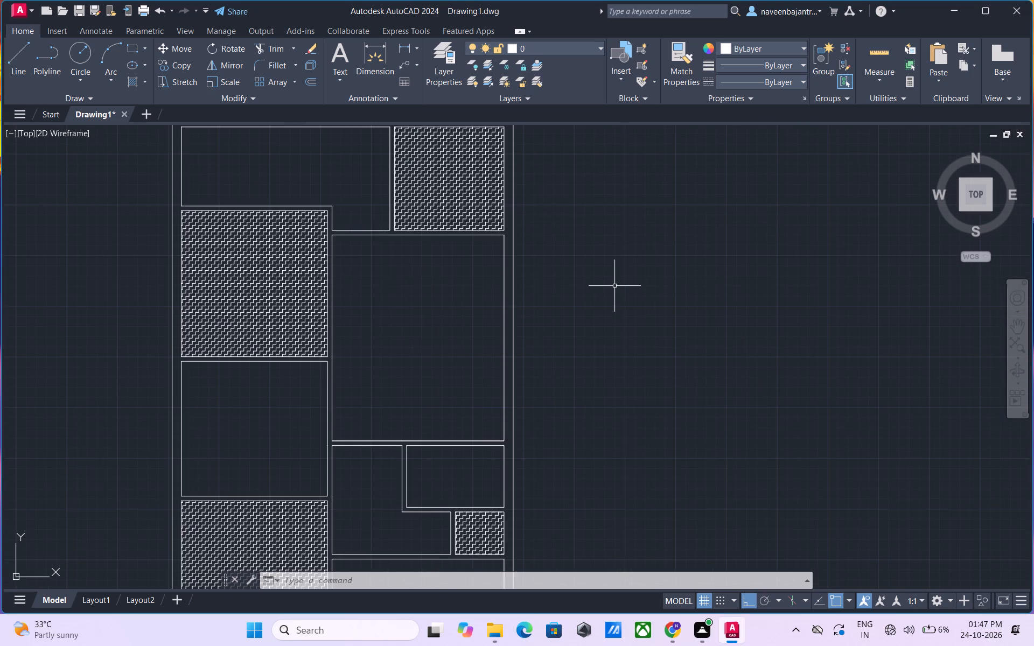
middle_click_drag(618, 286, 663, 280)
scroll(663, 280, "down", 1)
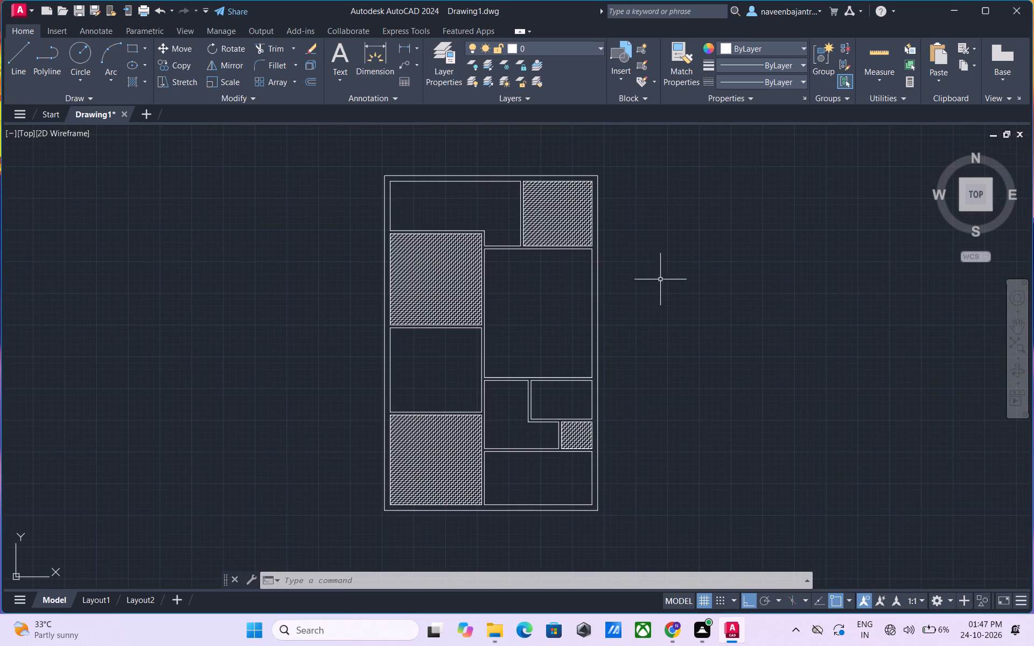
left_click(134, 83)
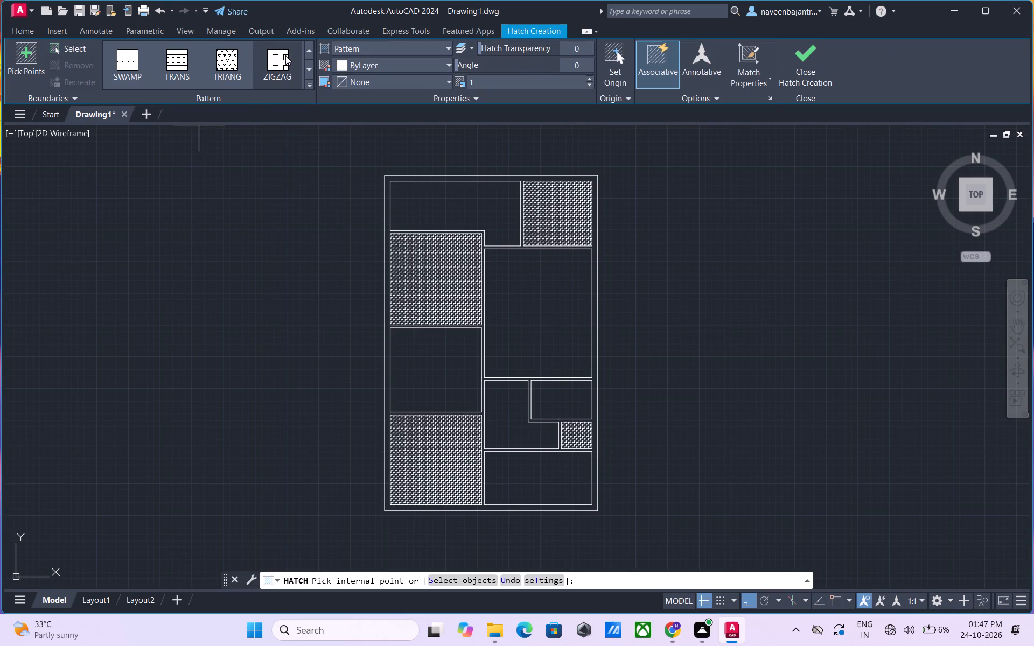
left_click(285, 55)
left_click(232, 58)
left_click(440, 199)
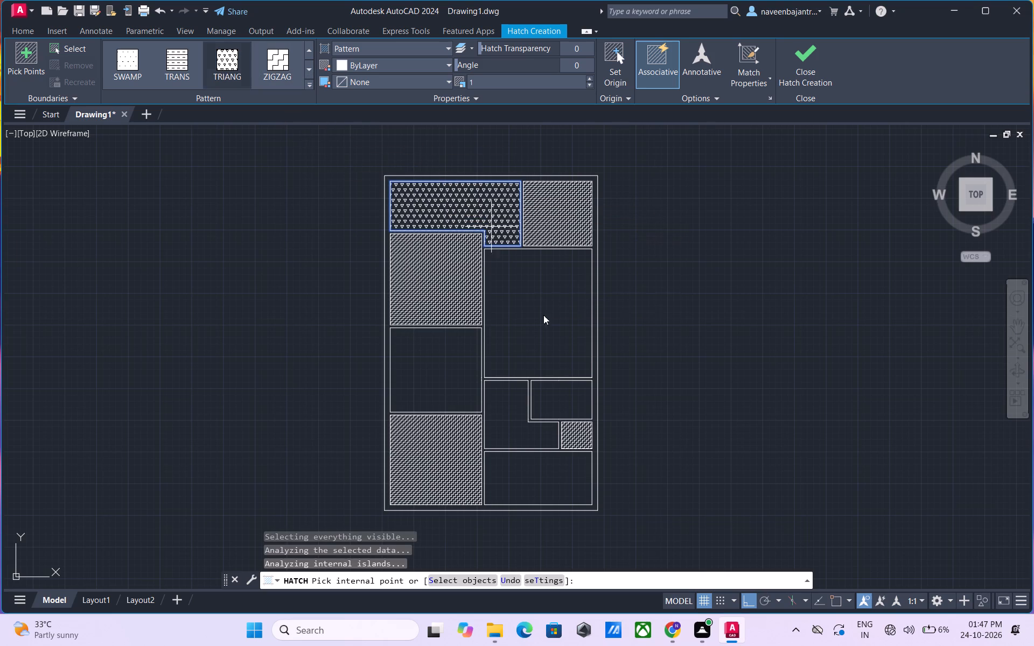
left_click(545, 319)
left_click(452, 372)
left_click(523, 467)
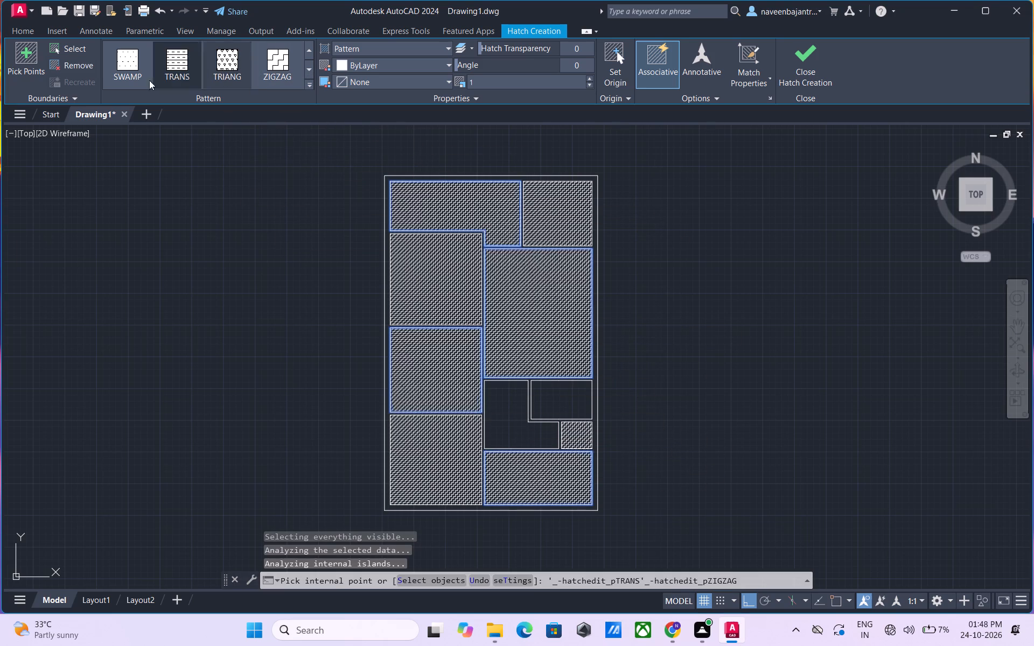
left_click(133, 69)
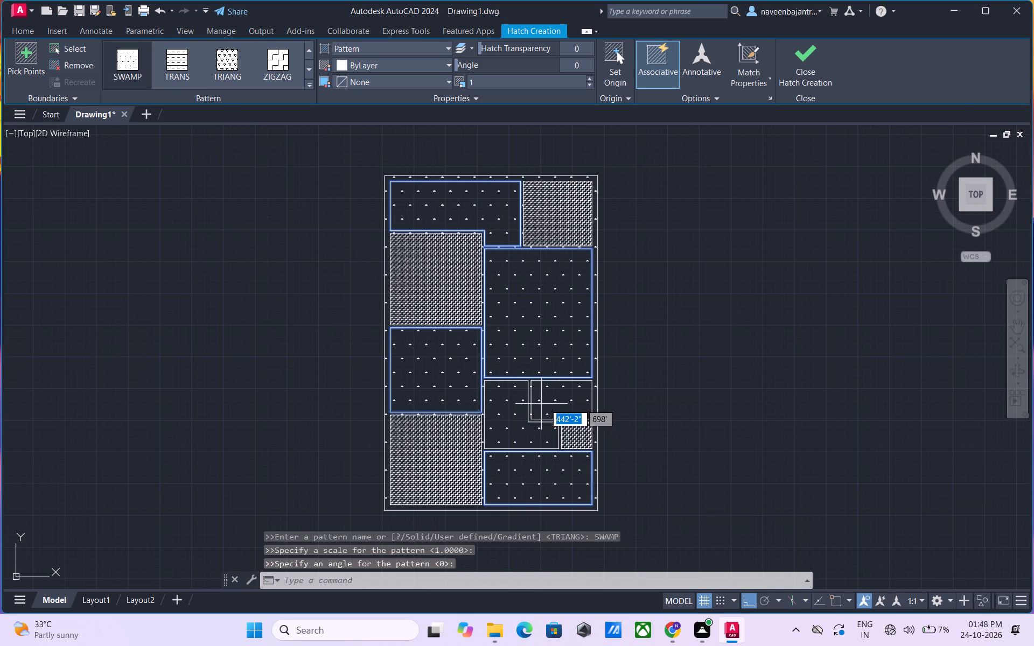
left_click(236, 60)
left_click(804, 76)
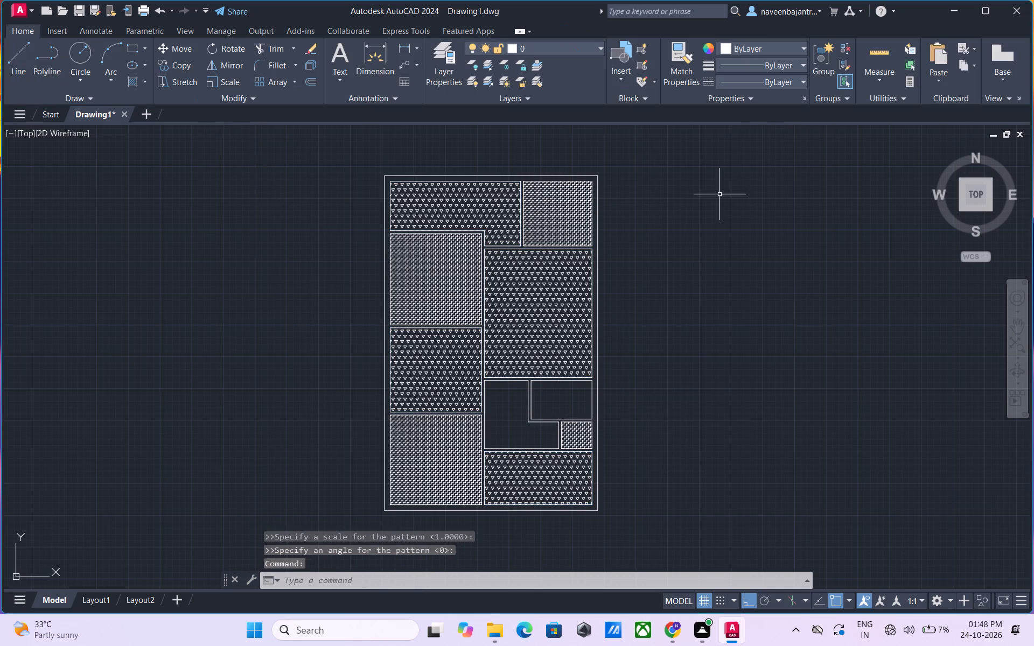
Hatch the lower L-shaped room and the adjoining room to its northeast with the SWAMP pattern.
left_click(131, 80)
left_click(136, 65)
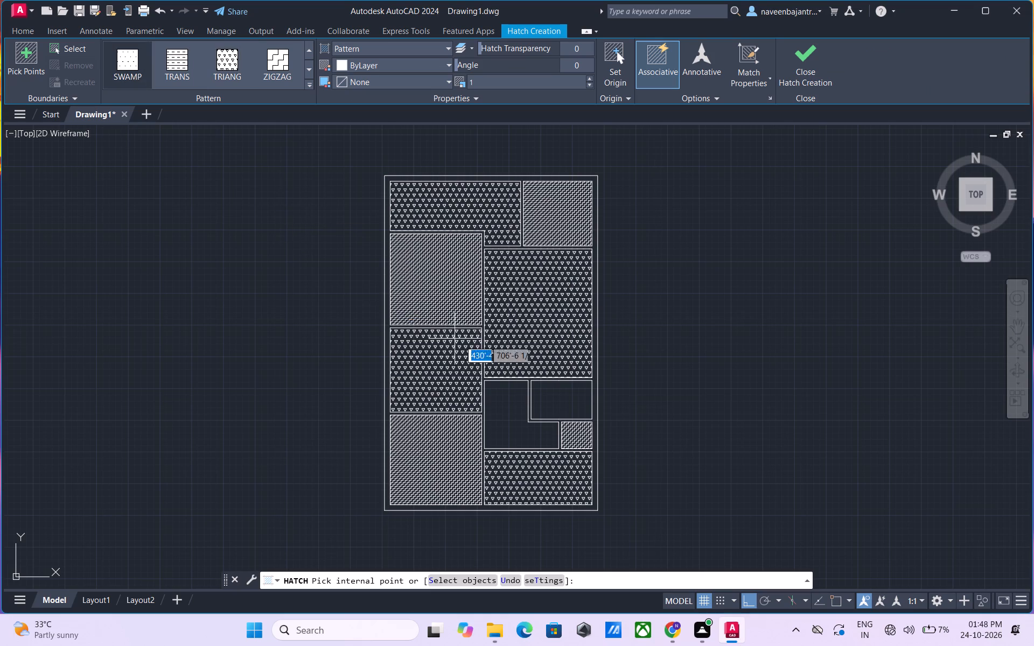
left_click(510, 405)
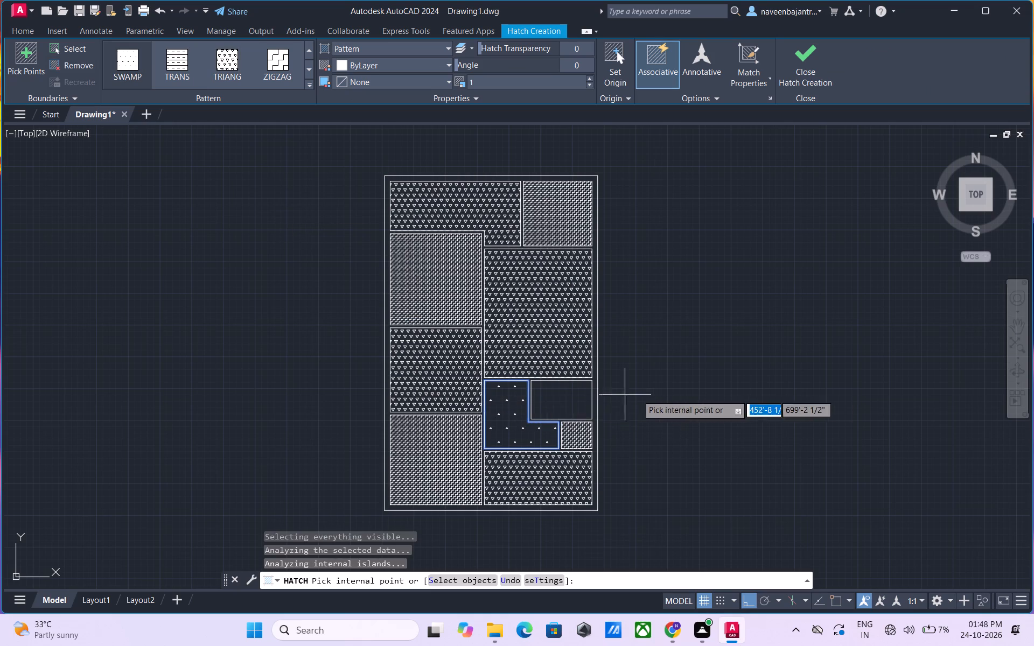
left_click(558, 404)
key("Escape")
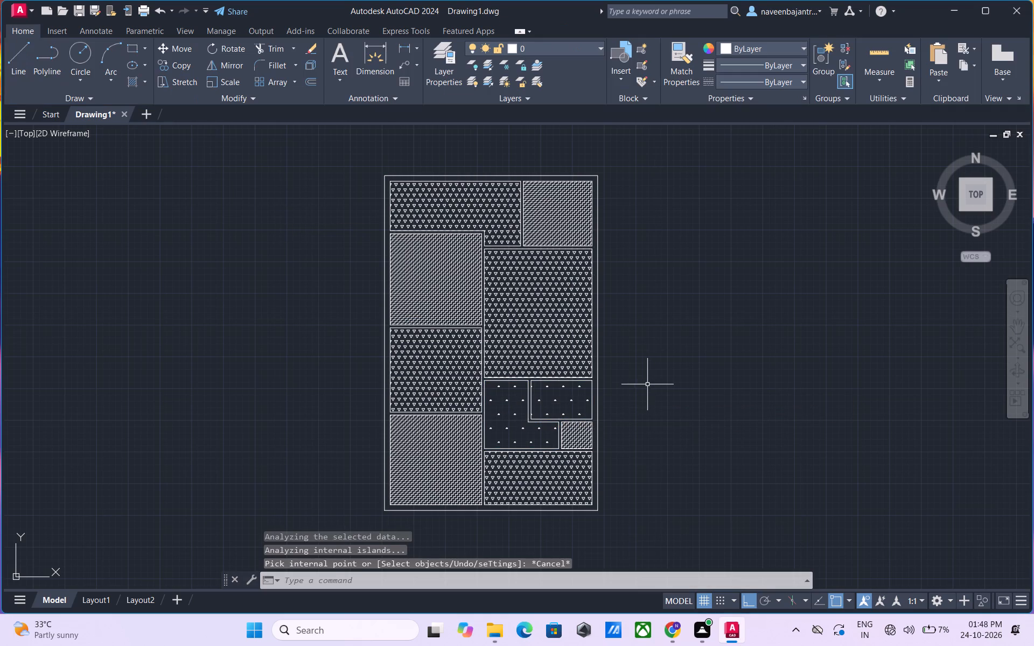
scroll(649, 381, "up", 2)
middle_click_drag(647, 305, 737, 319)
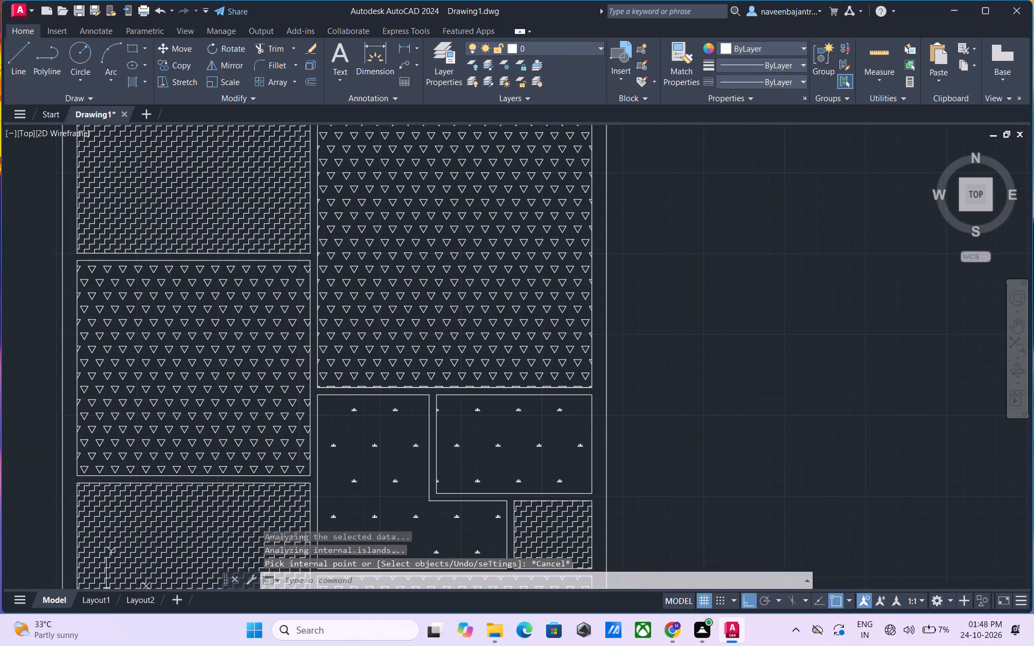
Examine the linetypes available to load from acadiso.lin through the Linetype Manager.
scroll(737, 319, "down", 2)
middle_click_drag(737, 319, 655, 354)
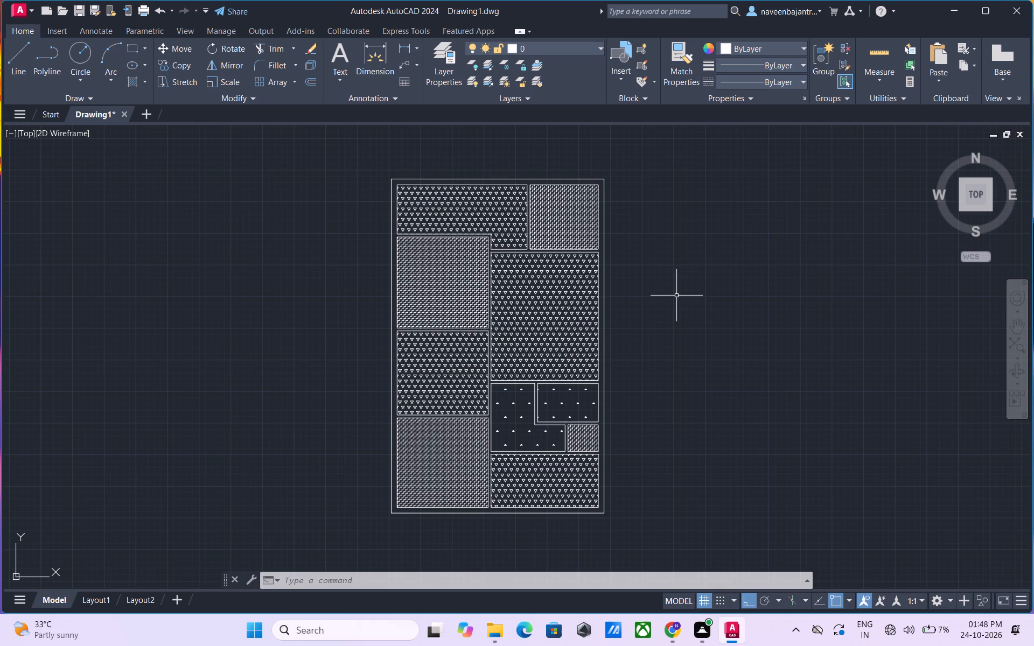
middle_click_drag(676, 295, 654, 306)
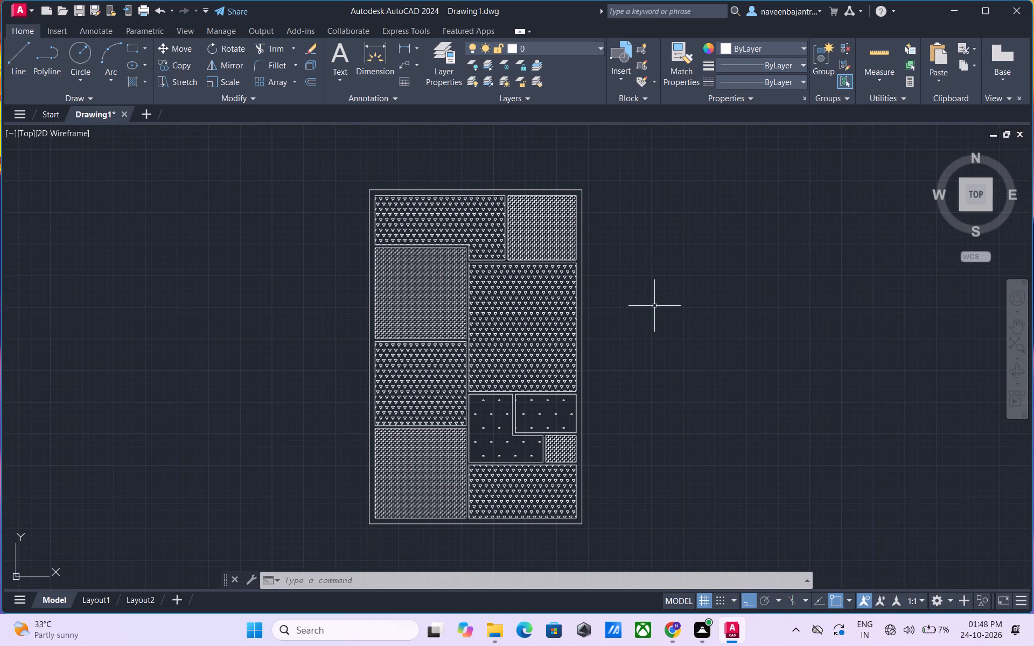
left_click(774, 79)
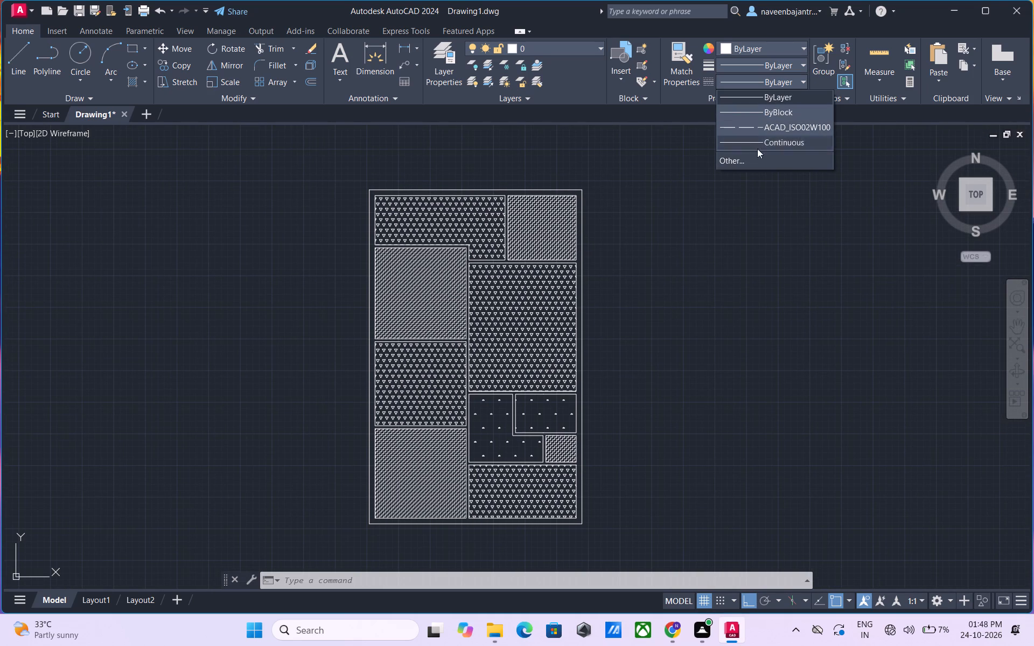
left_click(751, 161)
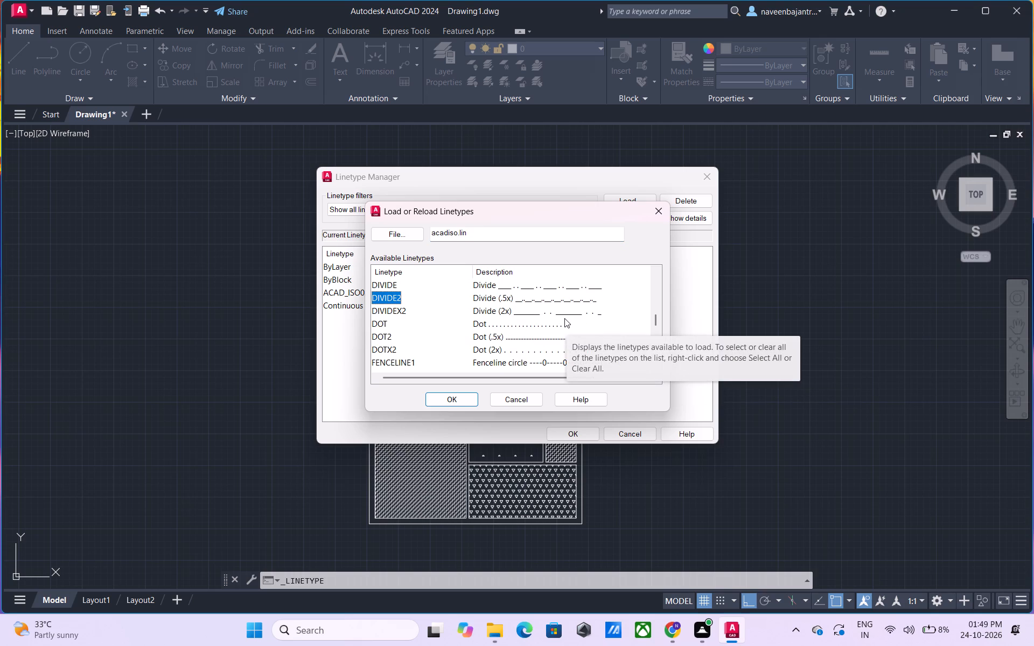
scroll(564, 318, "down", 1)
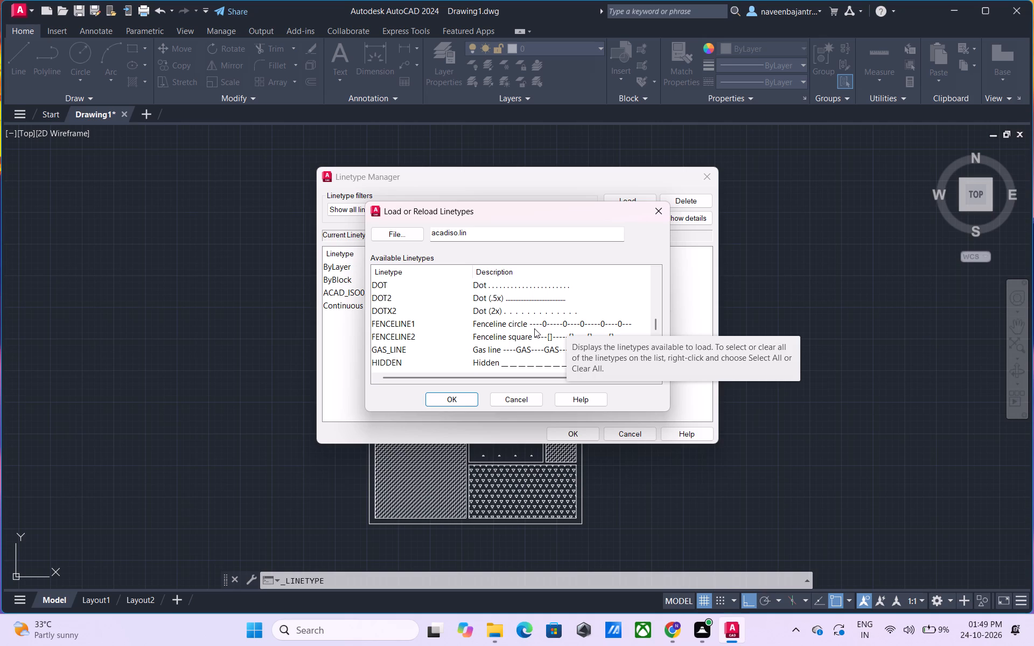
left_click(491, 347)
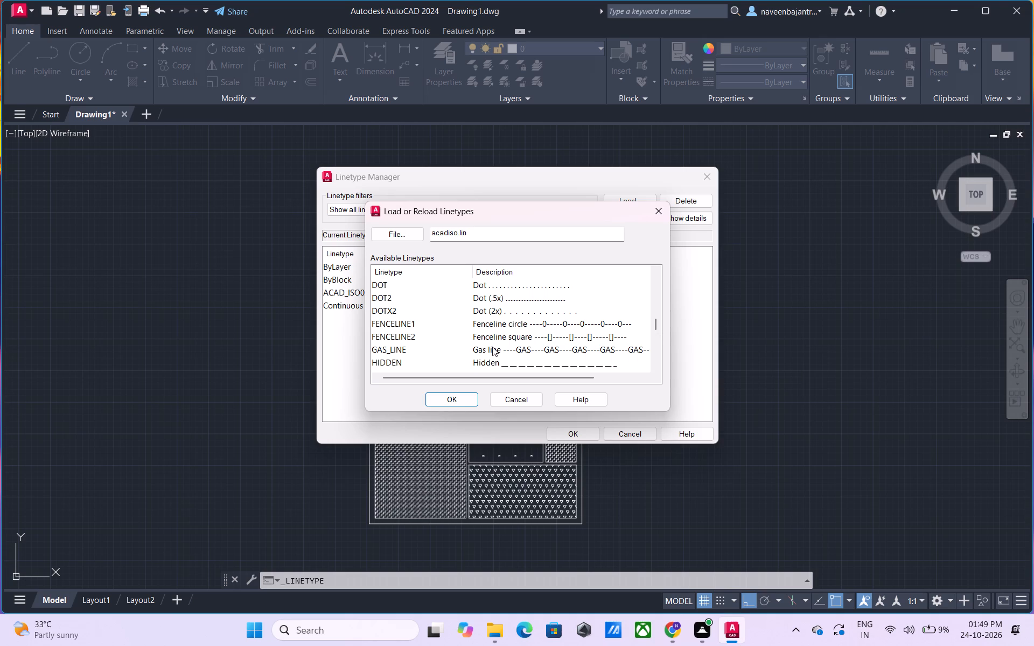
scroll(492, 347, "down", 2)
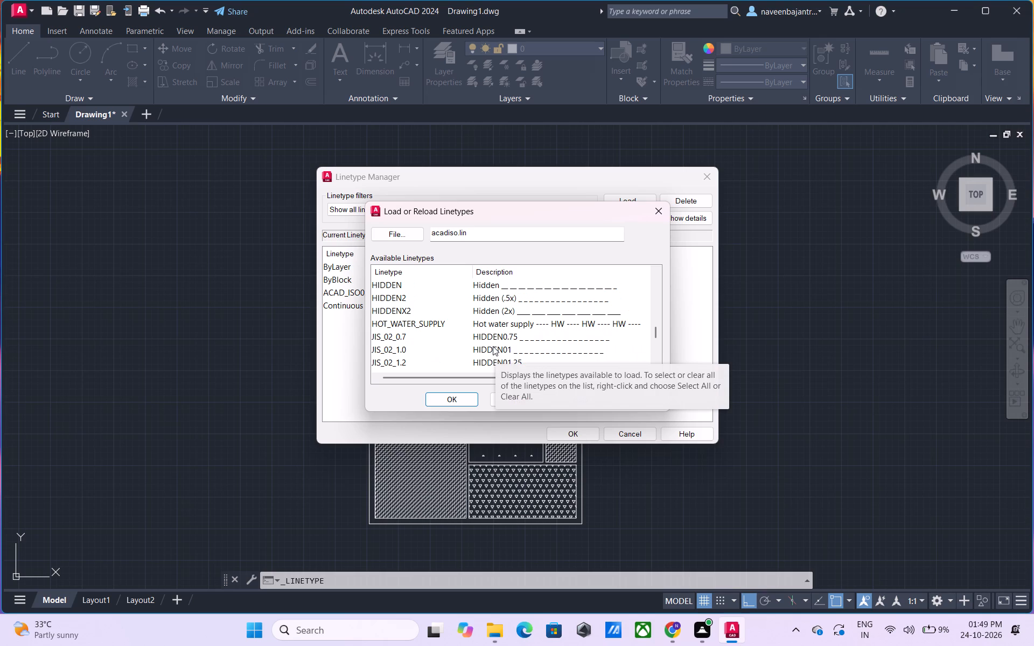
left_click(493, 346)
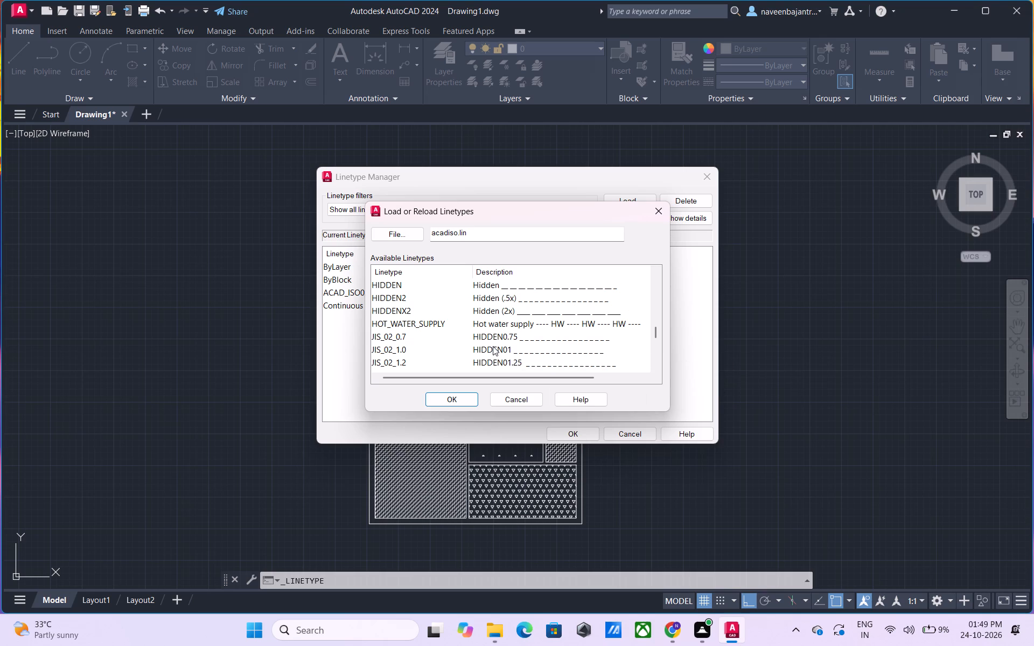
scroll(493, 346, "down", 4)
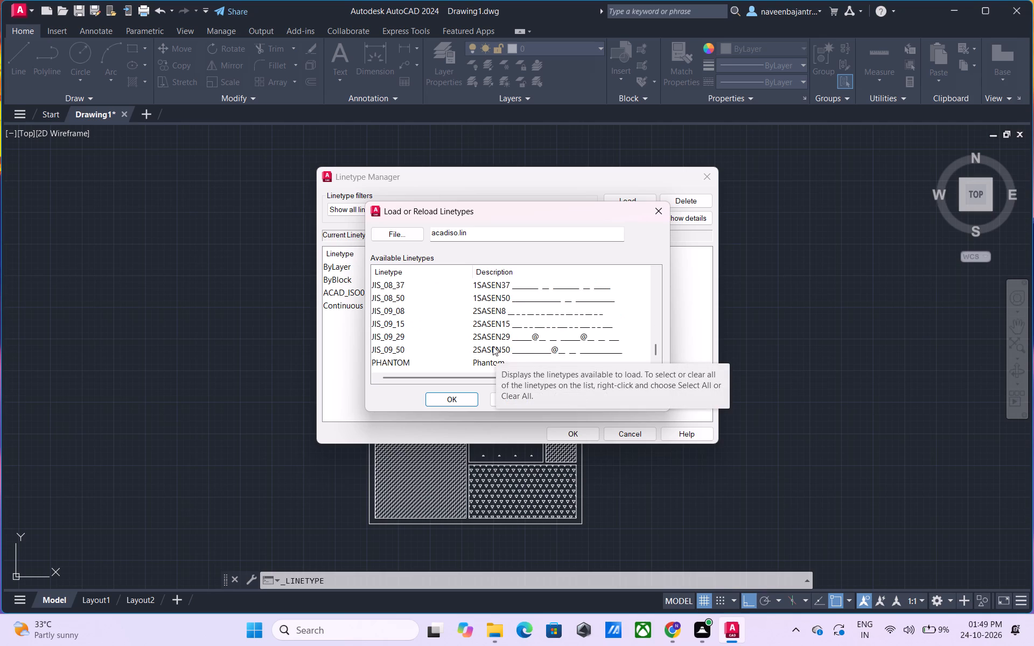
scroll(493, 346, "down", 2)
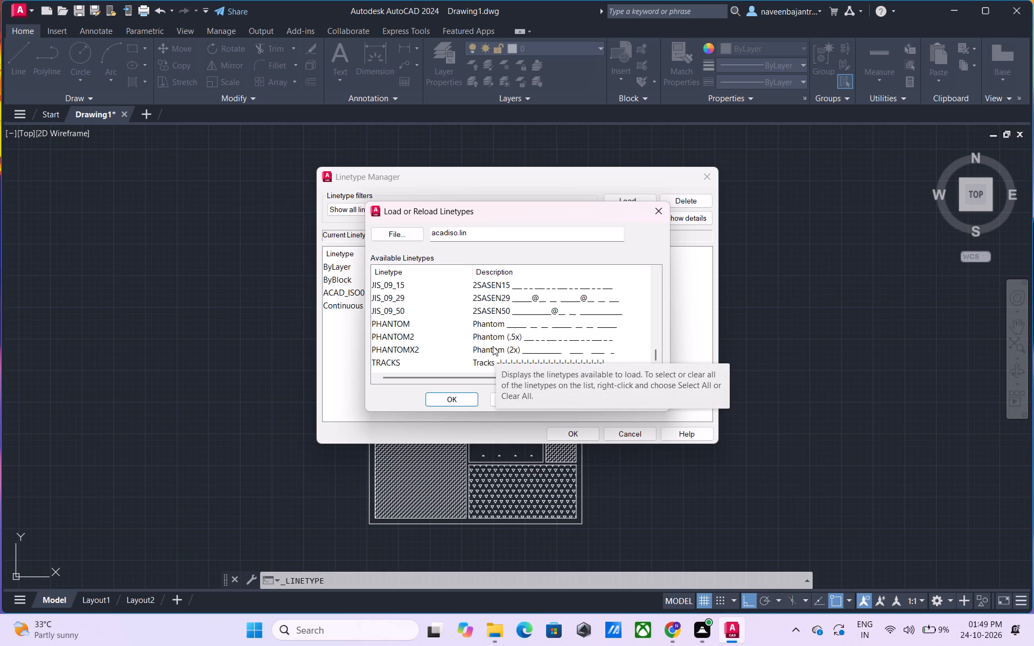
scroll(493, 346, "down", 1)
scroll(493, 344, "up", 2)
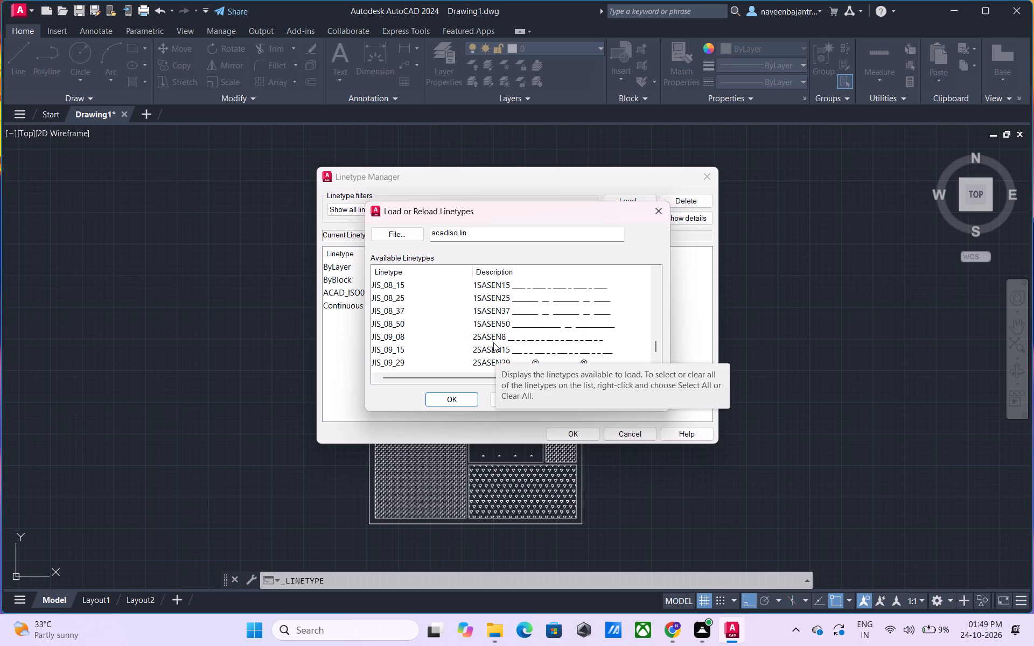
scroll(493, 342, "up", 1)
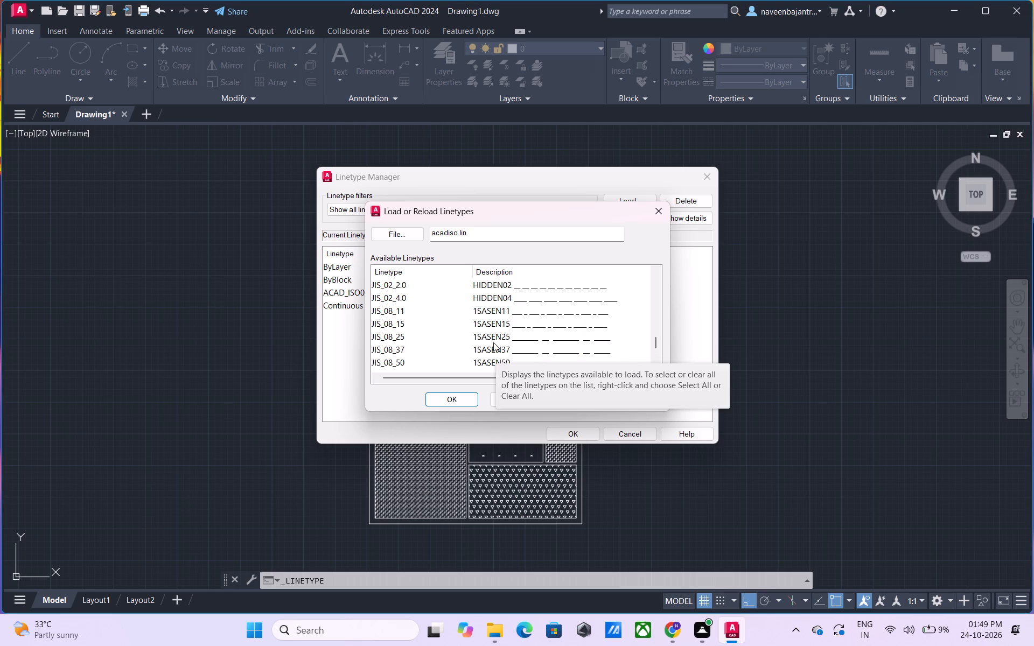
scroll(493, 342, "up", 1)
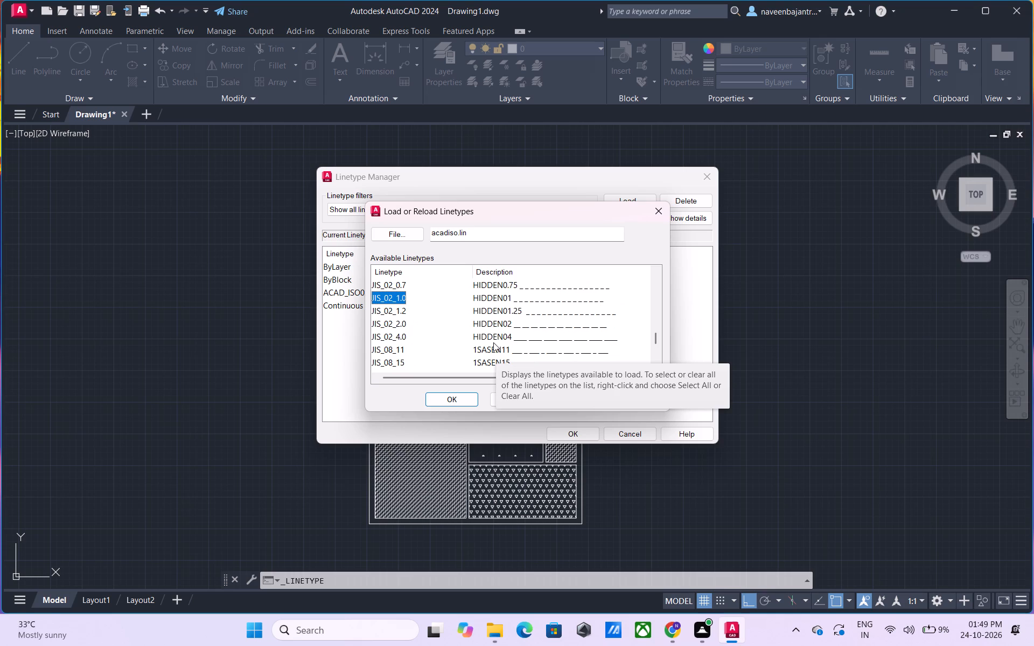
scroll(493, 342, "up", 1)
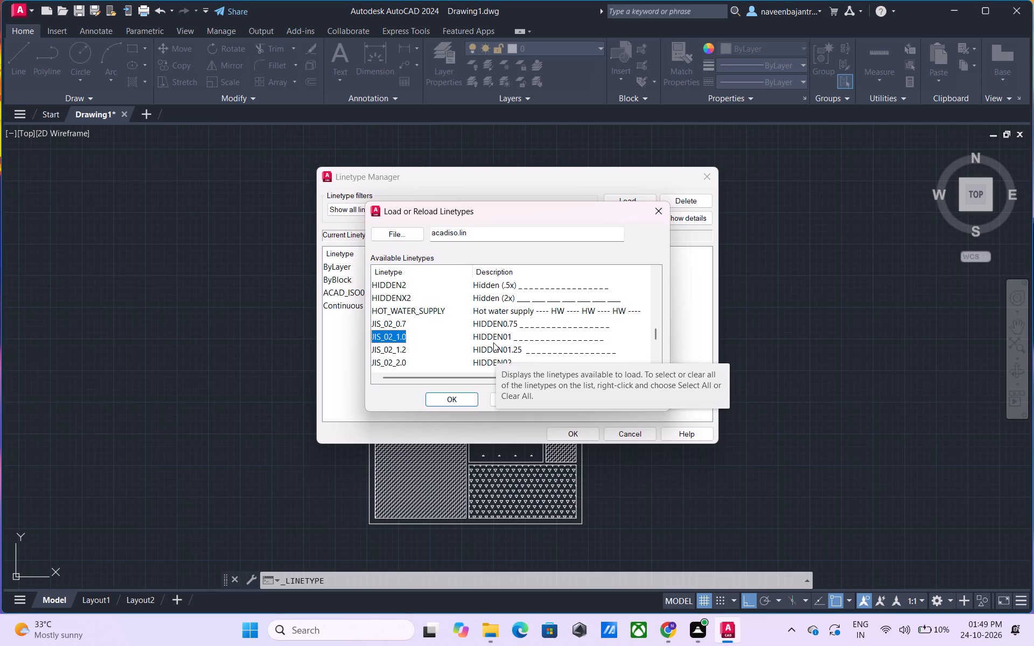
scroll(493, 342, "up", 1)
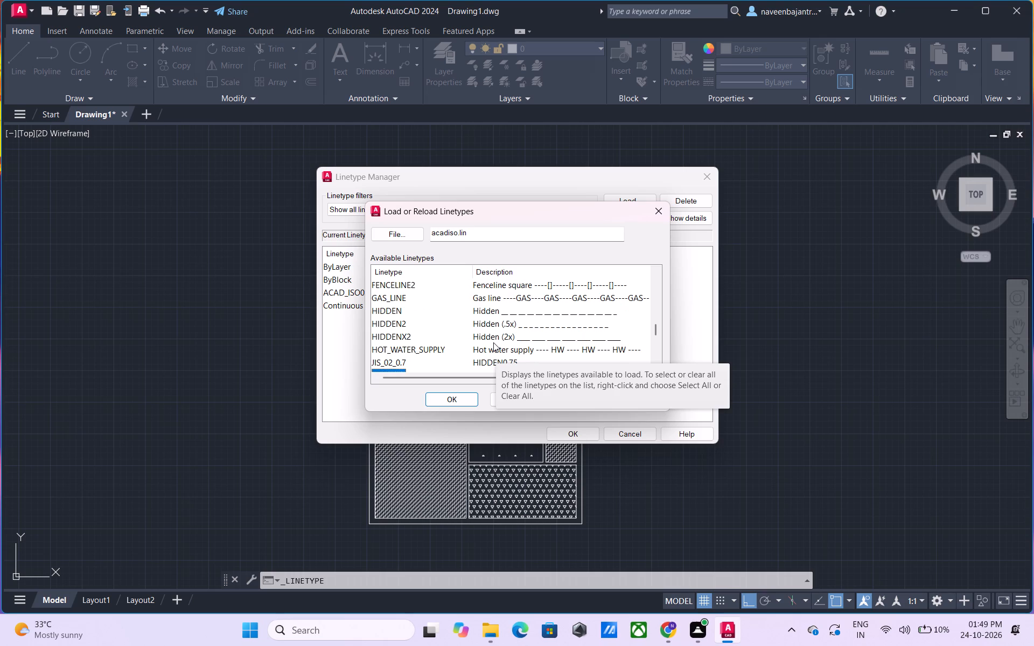
scroll(493, 342, "up", 1)
scroll(493, 342, "down", 1)
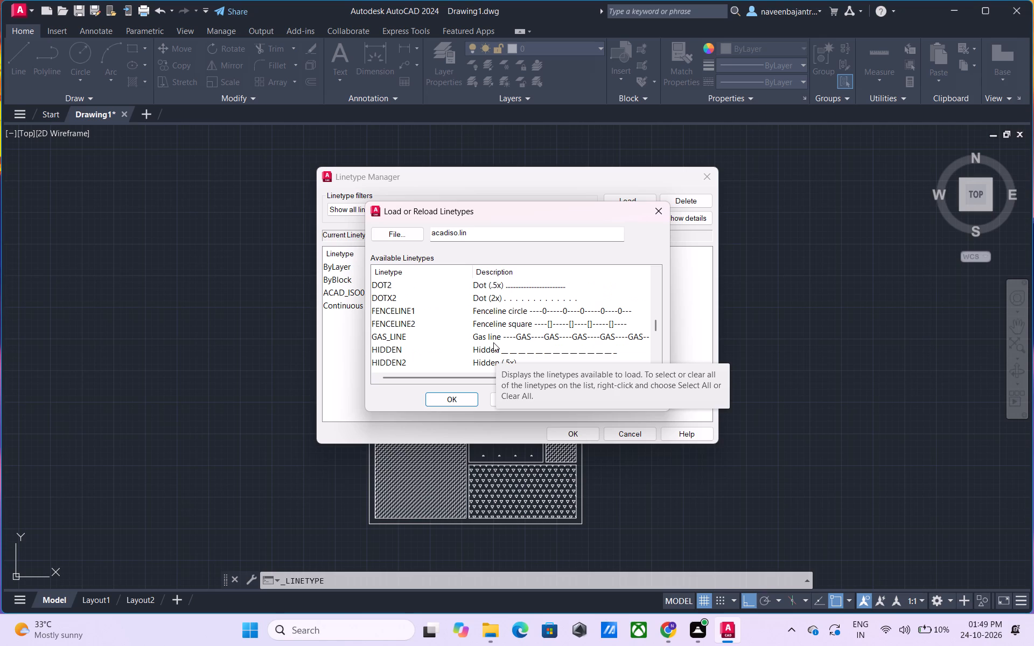
scroll(493, 342, "up", 2)
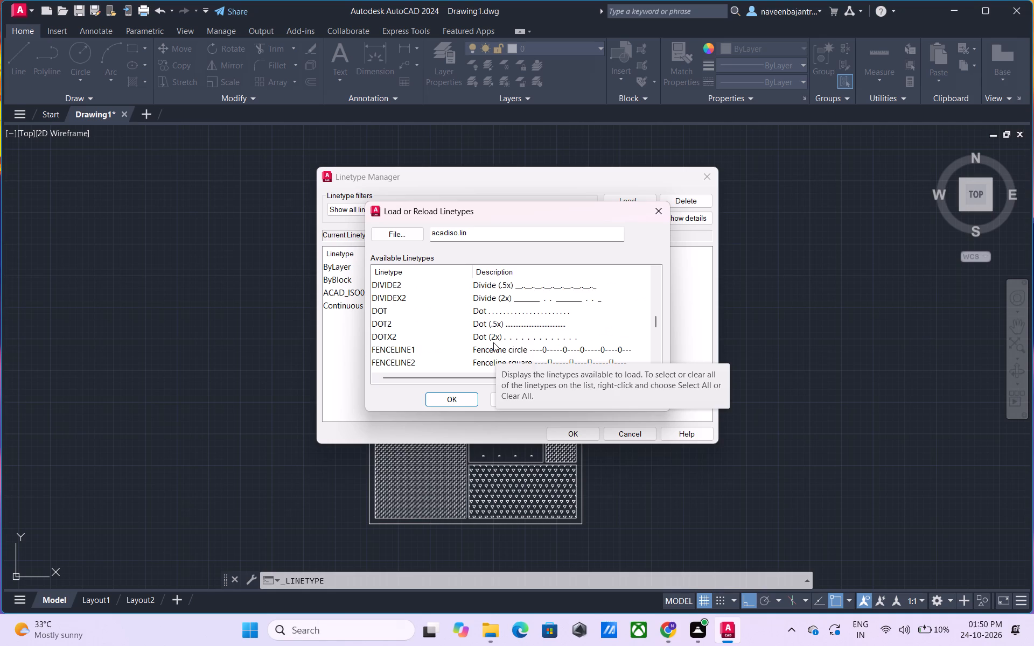
scroll(493, 342, "up", 1)
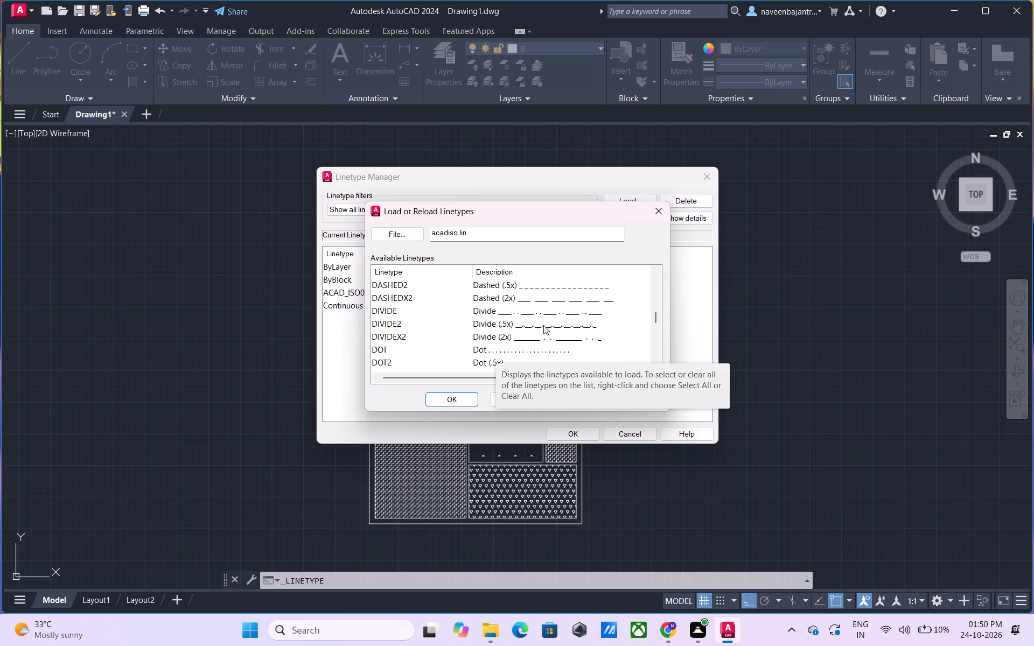
scroll(543, 325, "up", 2)
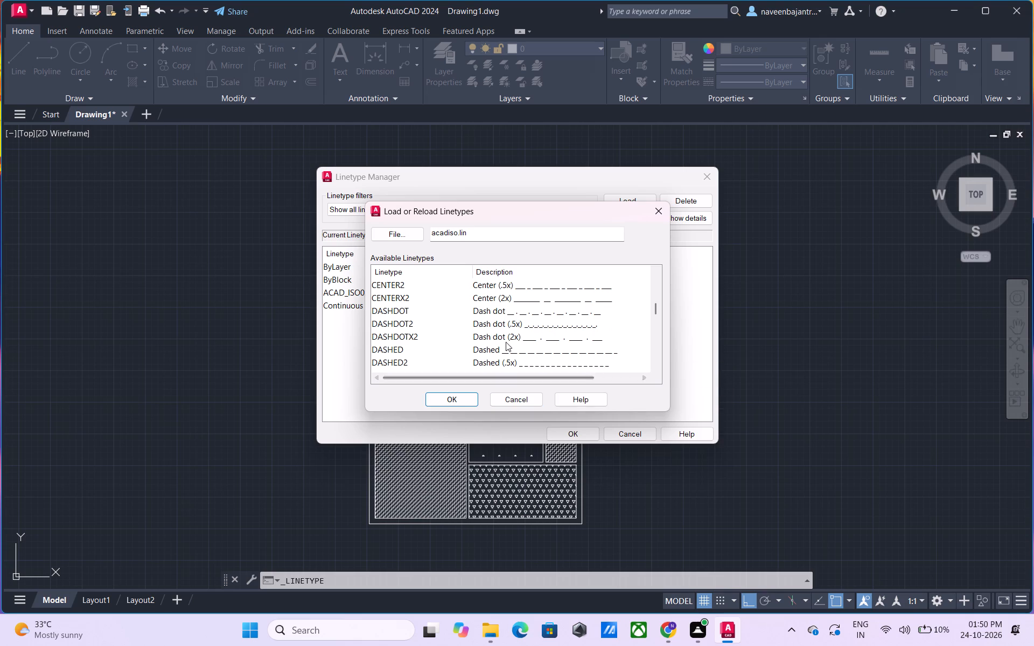
scroll(498, 300, "up", 1)
scroll(498, 300, "down", 2)
scroll(498, 300, "up", 1)
scroll(498, 300, "down", 1)
scroll(498, 300, "up", 2)
scroll(498, 300, "down", 2)
scroll(498, 300, "up", 1)
scroll(498, 300, "down", 1)
scroll(498, 300, "up", 3)
scroll(498, 300, "down", 1)
scroll(498, 300, "up", 1)
scroll(498, 300, "down", 1)
scroll(498, 300, "up", 3)
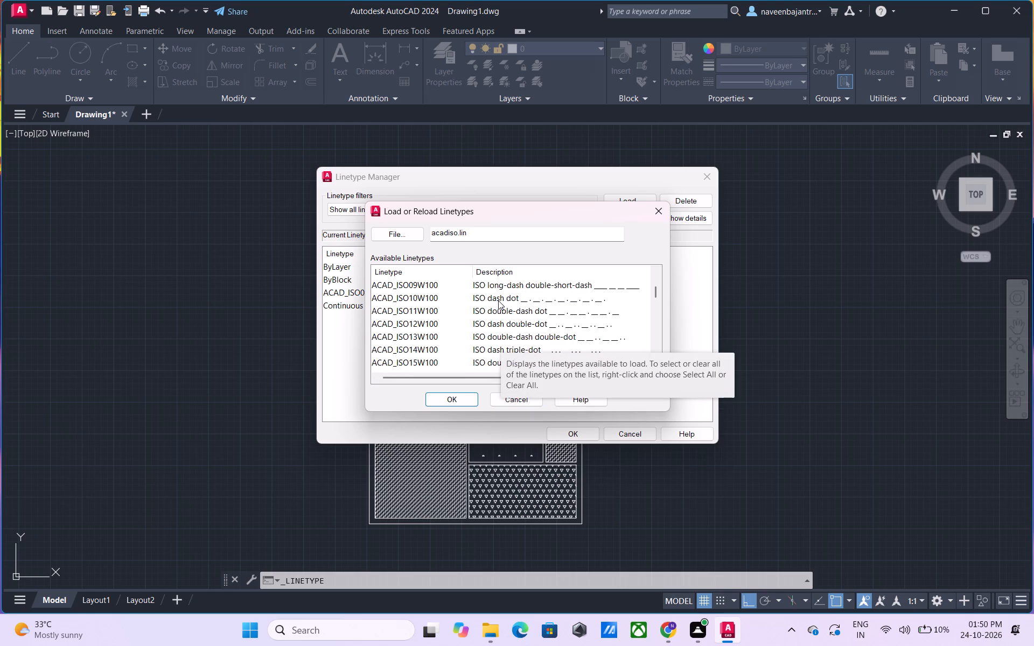
scroll(498, 300, "down", 1)
scroll(498, 300, "up", 2)
scroll(498, 300, "down", 1)
scroll(498, 300, "up", 2)
scroll(500, 297, "down", 1)
scroll(500, 297, "up", 3)
scroll(500, 297, "down", 1)
scroll(500, 297, "up", 1)
scroll(500, 297, "down", 1)
scroll(500, 297, "up", 1)
scroll(500, 297, "down", 1)
scroll(500, 297, "up", 8)
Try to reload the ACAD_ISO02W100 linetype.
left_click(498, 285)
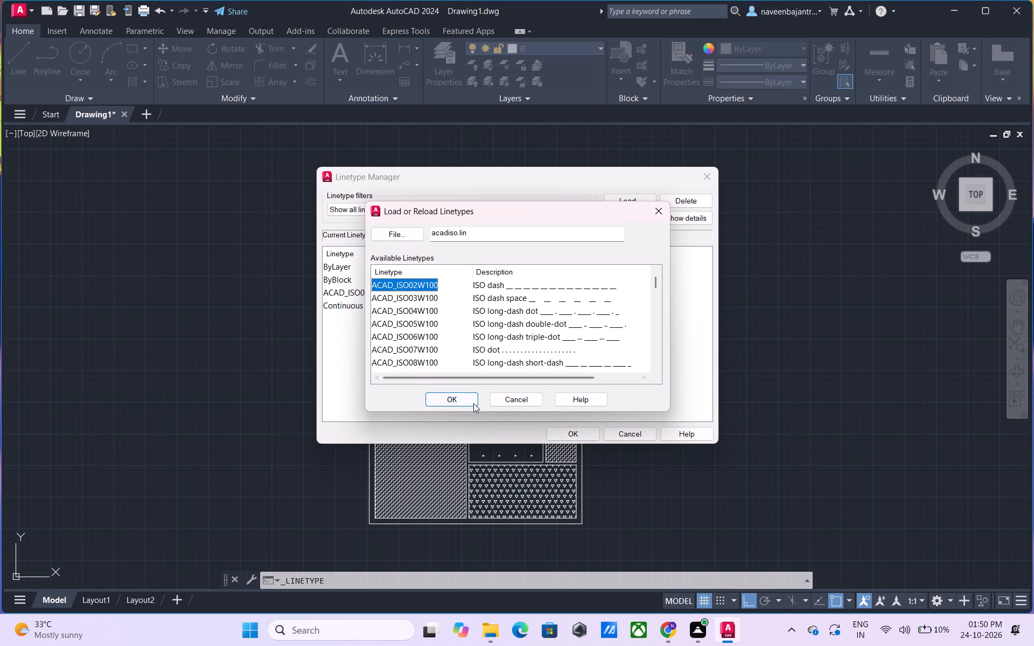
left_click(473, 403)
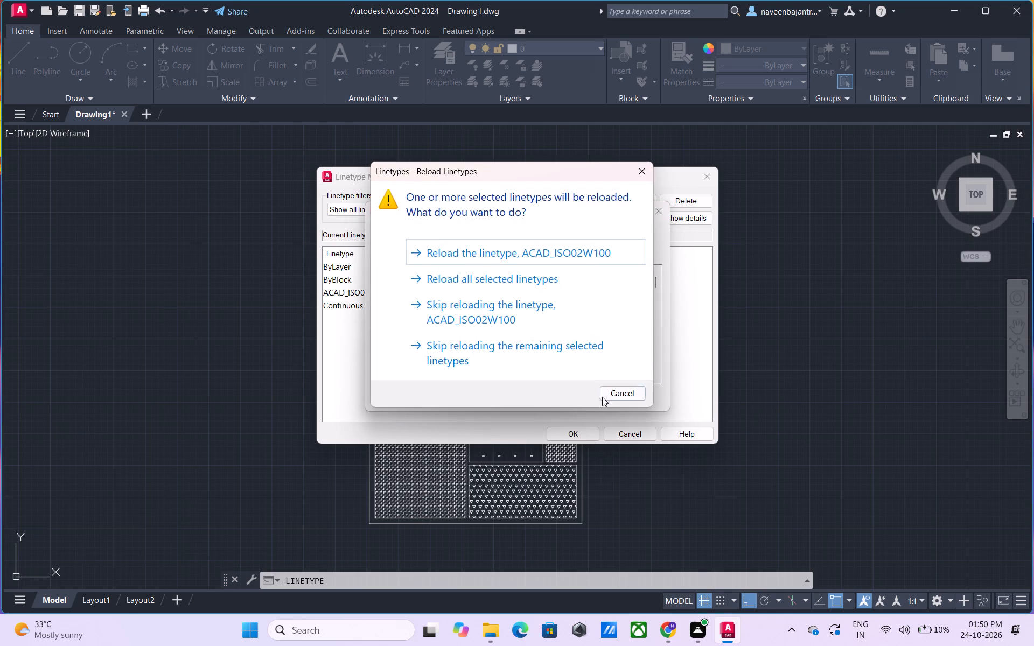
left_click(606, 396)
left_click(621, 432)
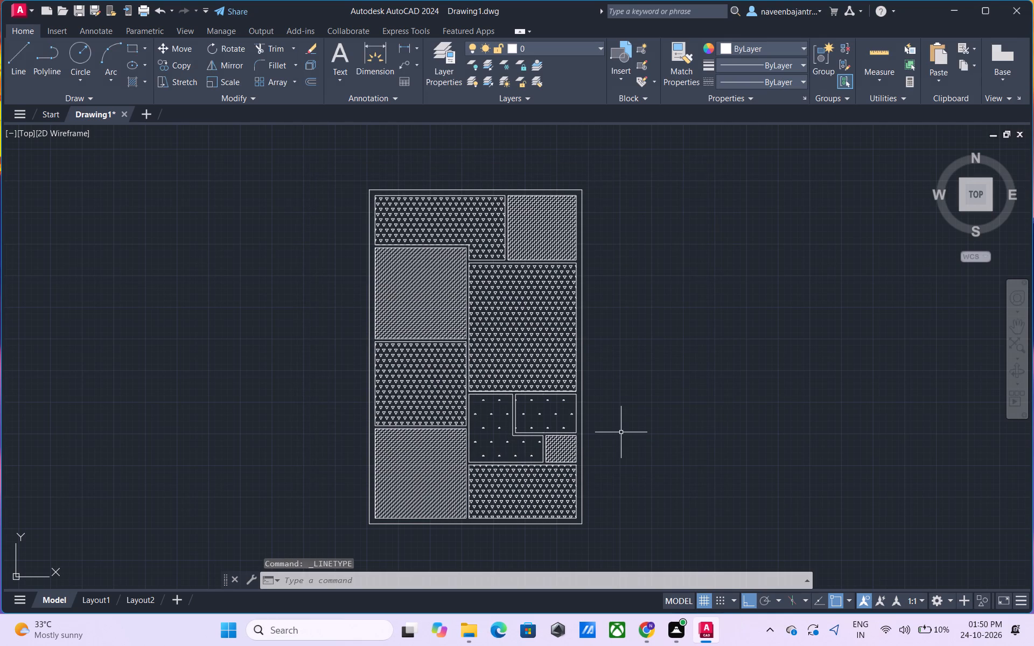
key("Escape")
Delete the TRIANG, ZIGZAG and SWAMP hatches from all rooms of the floor plan.
left_click(518, 342)
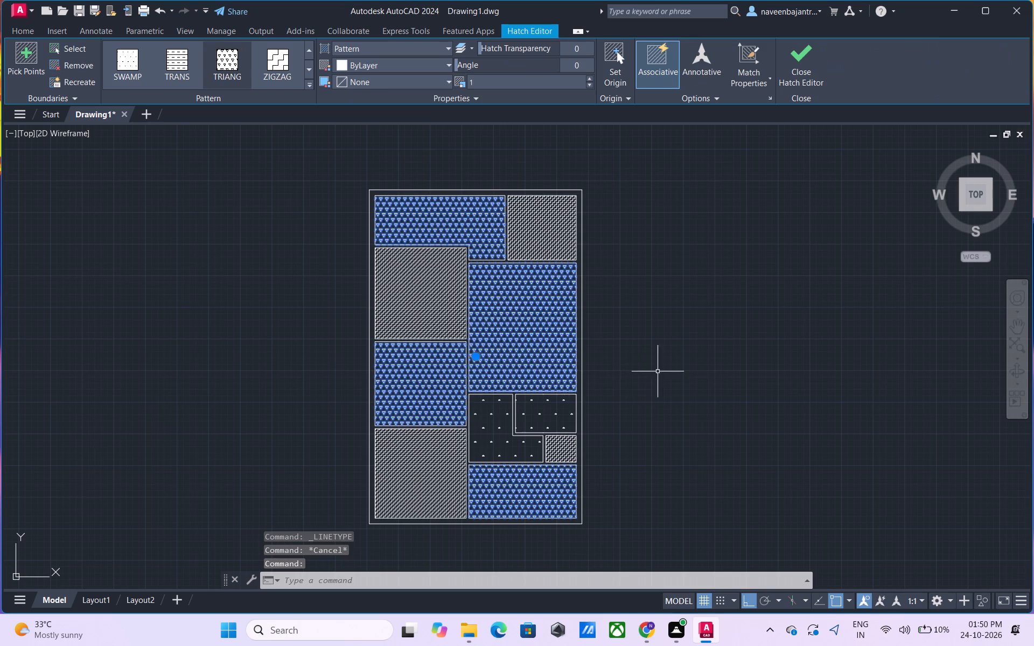
key("Delete")
left_click(556, 242)
key("Delete")
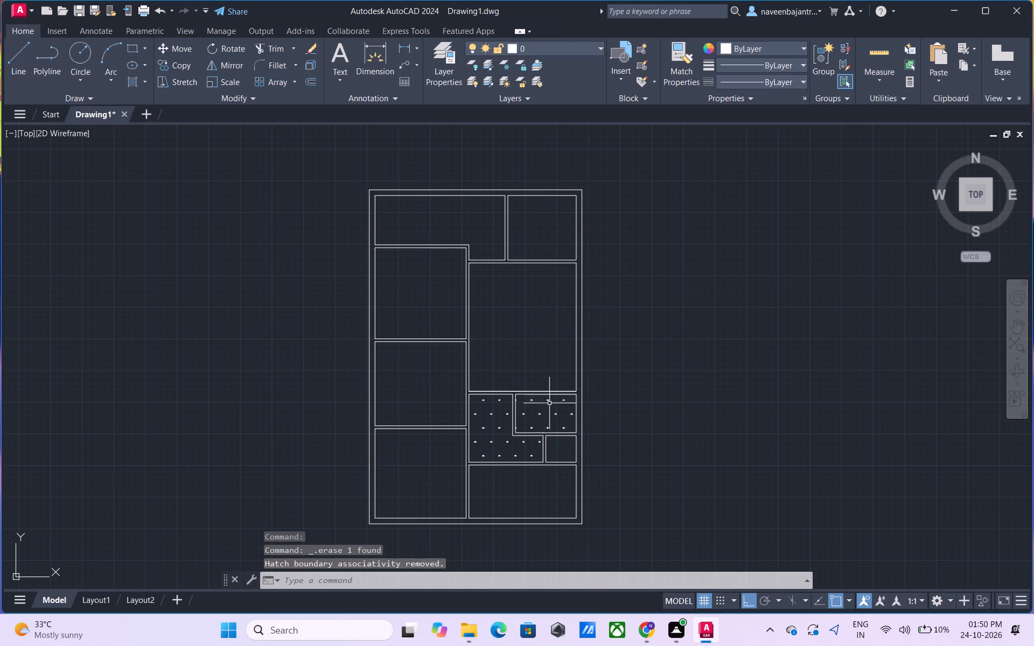
left_click(505, 439)
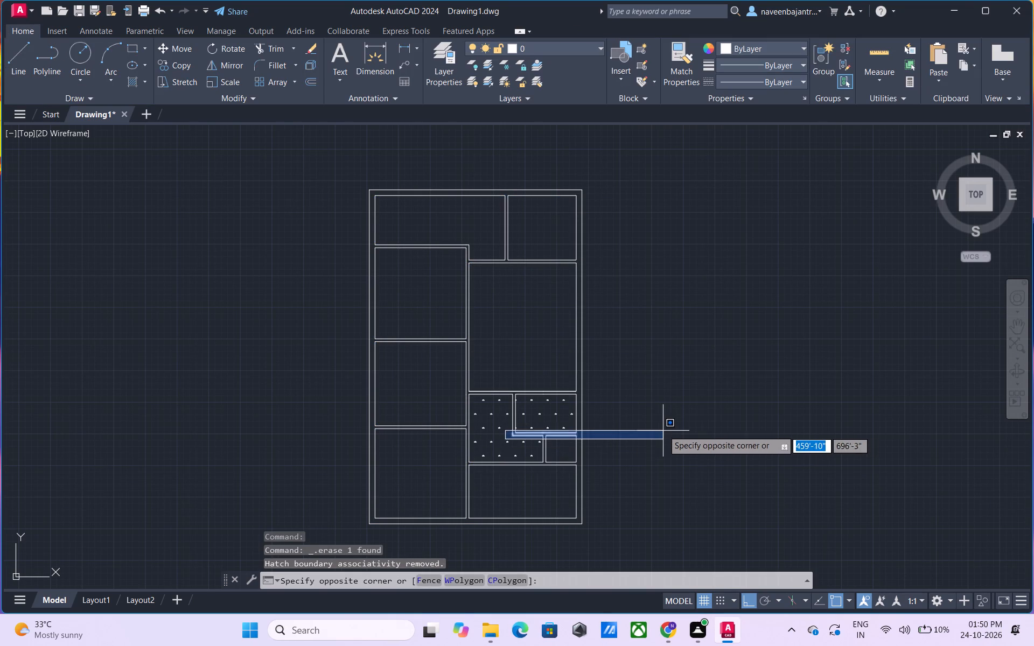
key("Escape")
left_click(540, 415)
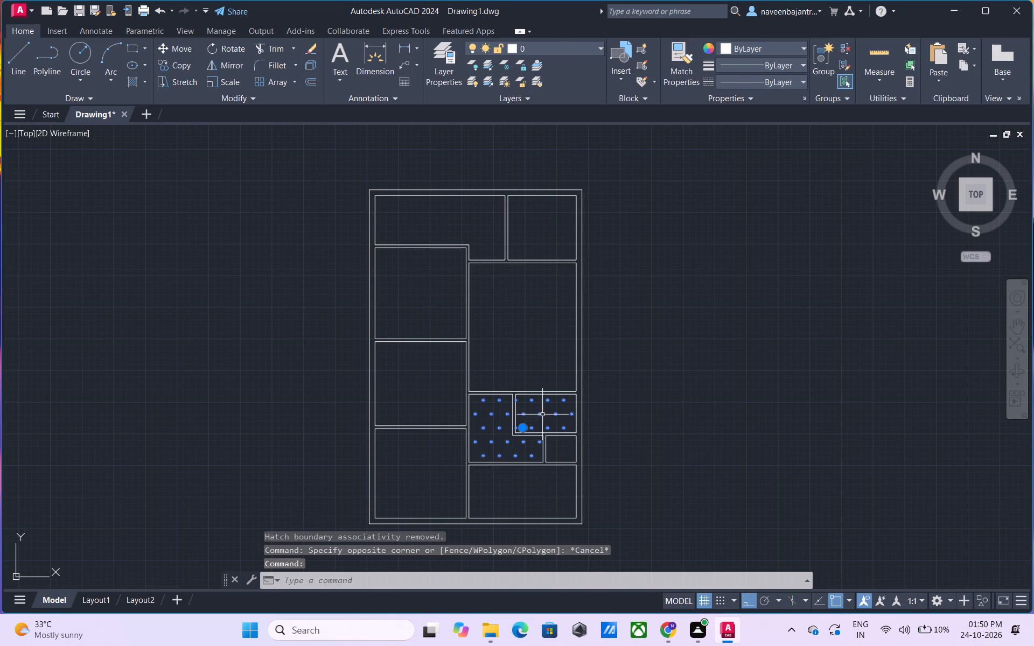
key("Delete")
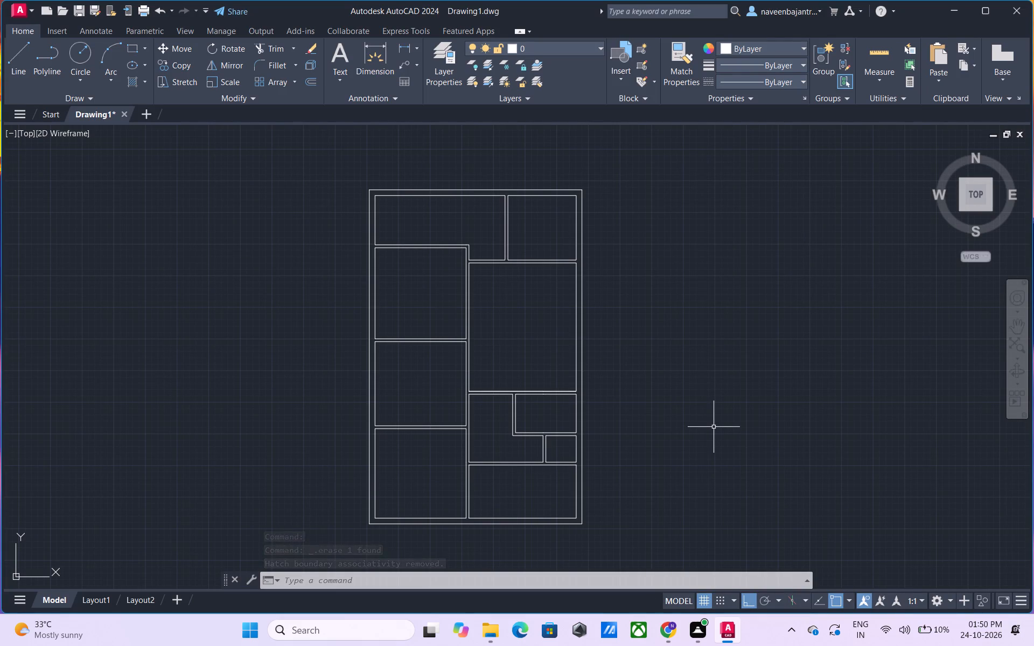
Check the width of the northwest L-shaped room's narrow southern leg along its south wall with a Dimension preview, without placing it.
scroll(714, 427, "down", 1)
middle_click(714, 427)
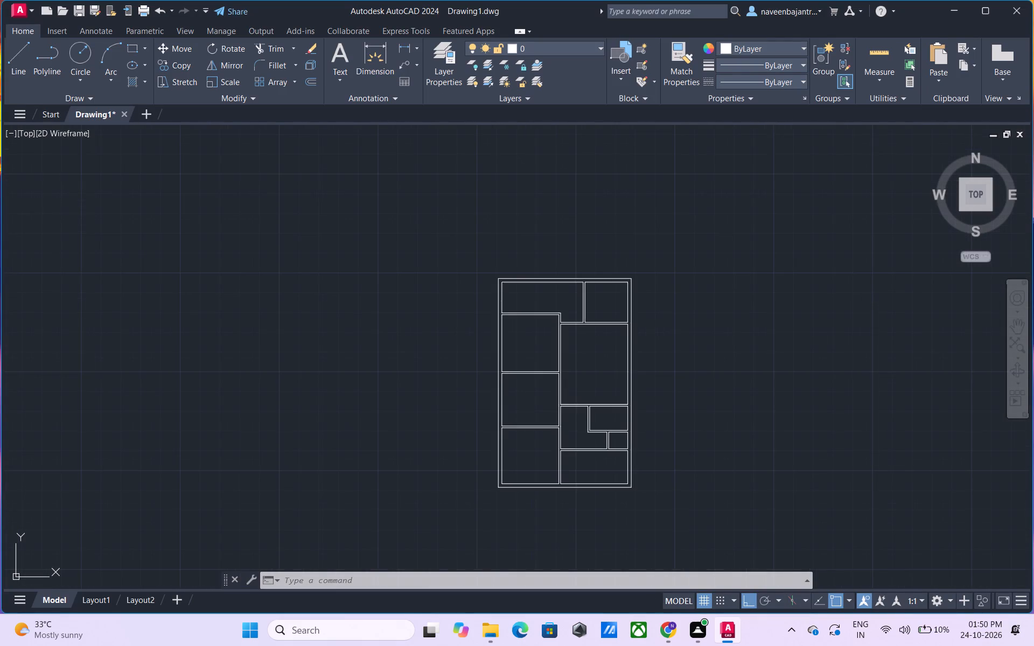
scroll(651, 446, "up", 1)
middle_click_drag(560, 361, 581, 370)
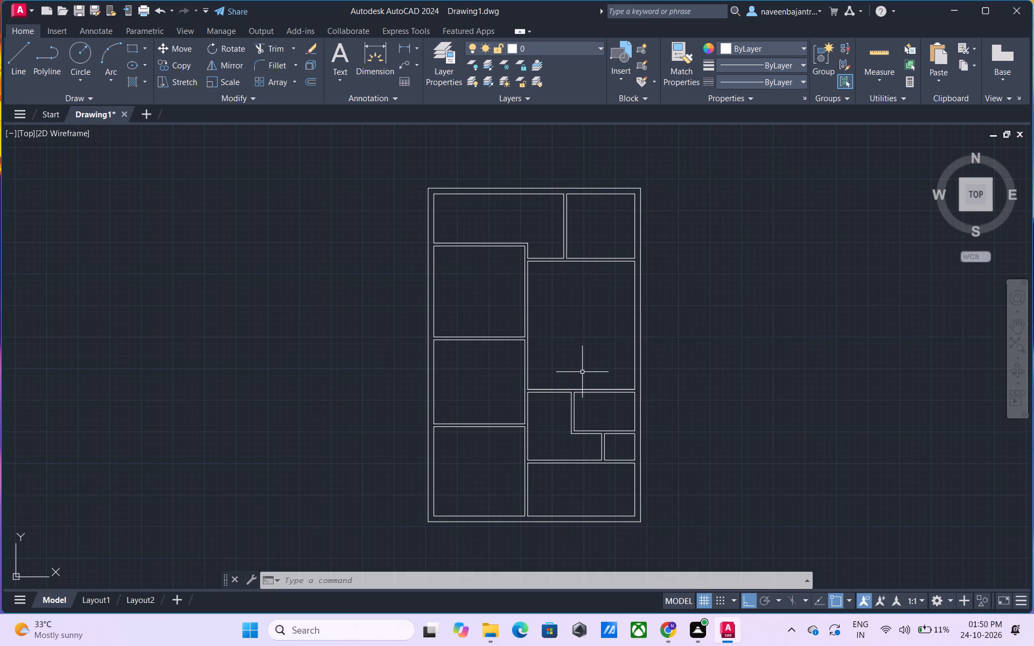
scroll(571, 311, "up", 1)
middle_click_drag(571, 311, 537, 358)
scroll(537, 358, "up", 1)
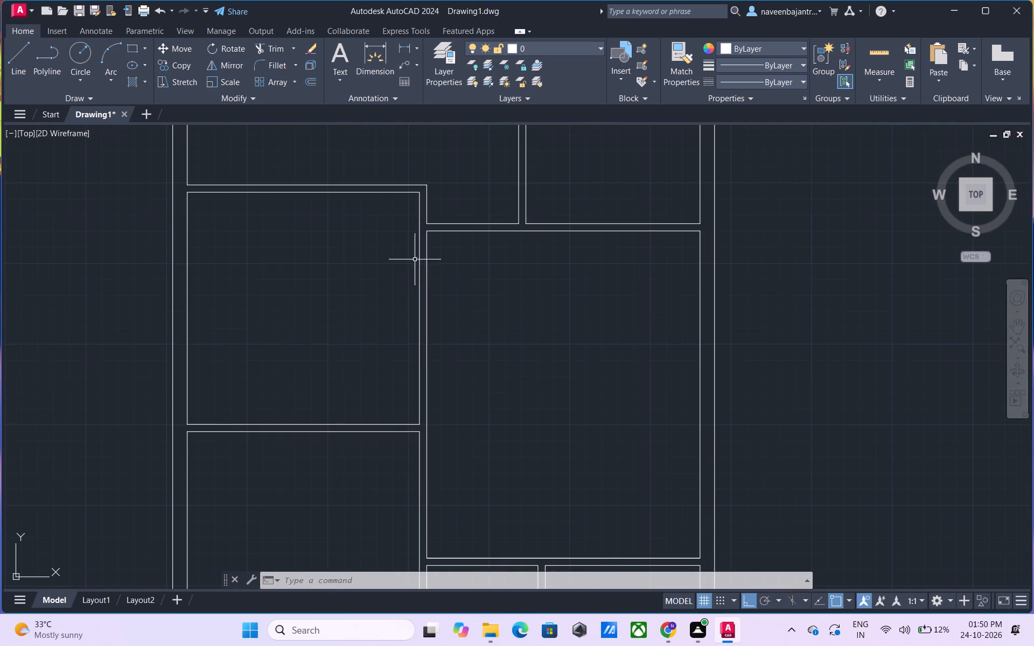
left_click(330, 64)
left_click(372, 67)
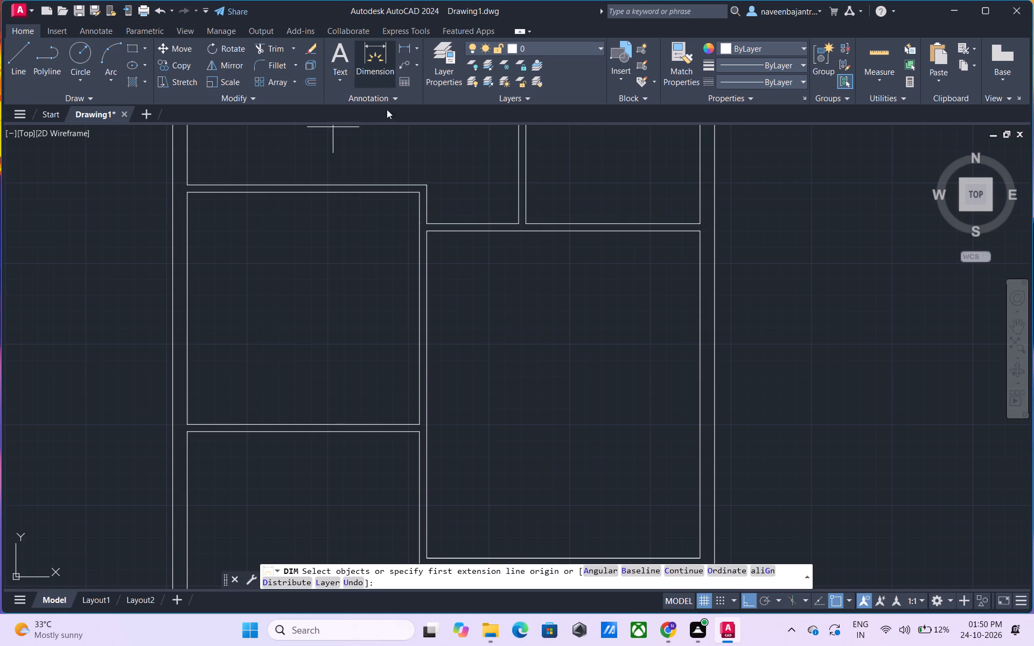
left_click(428, 222)
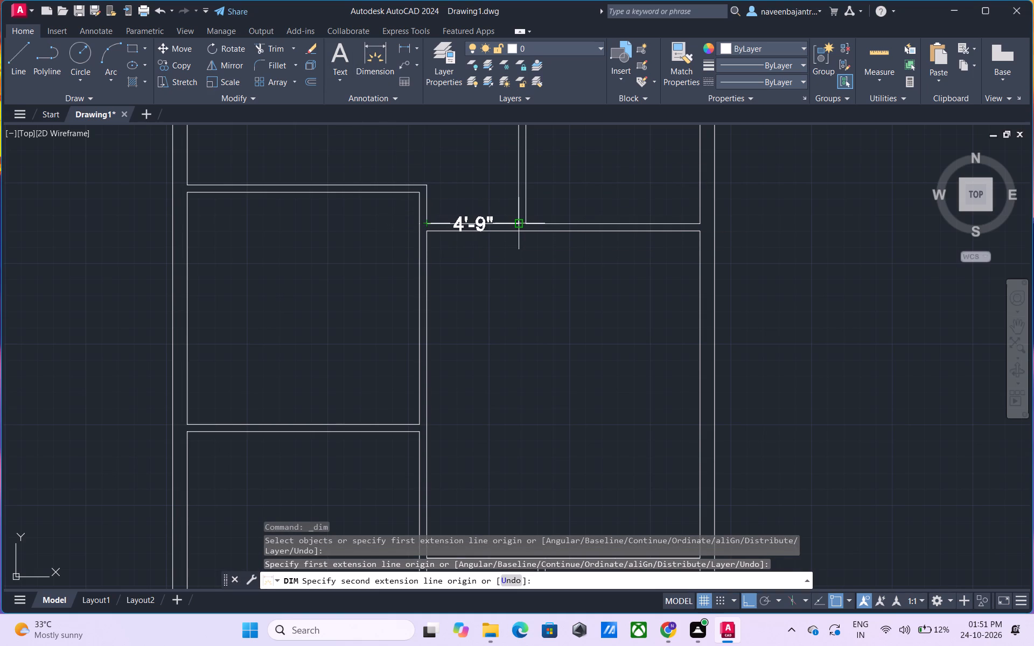
key("Escape")
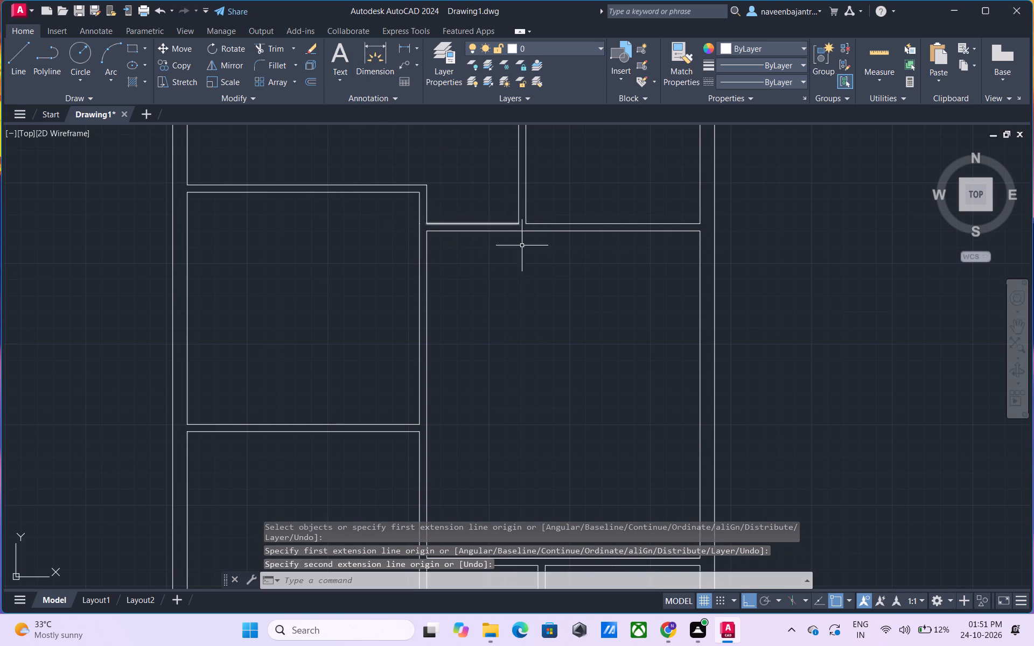
Check a length along the large east room's west wall, starting from its northwest corner, with a Dimension preview.
scroll(528, 264, "down", 2)
middle_click_drag(528, 283, 538, 261)
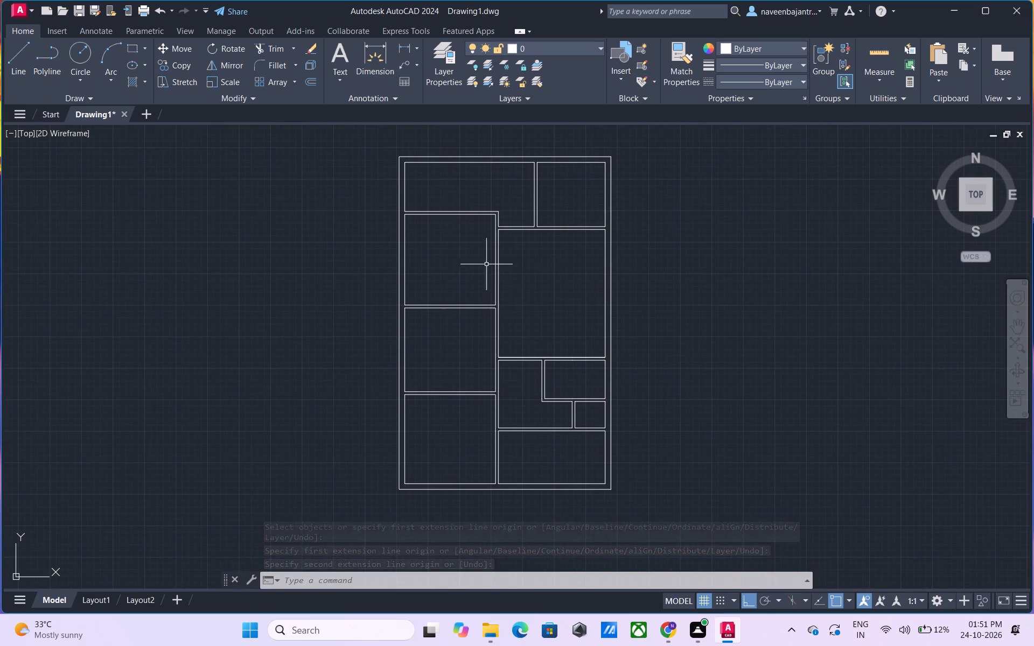
scroll(481, 264, "up", 2)
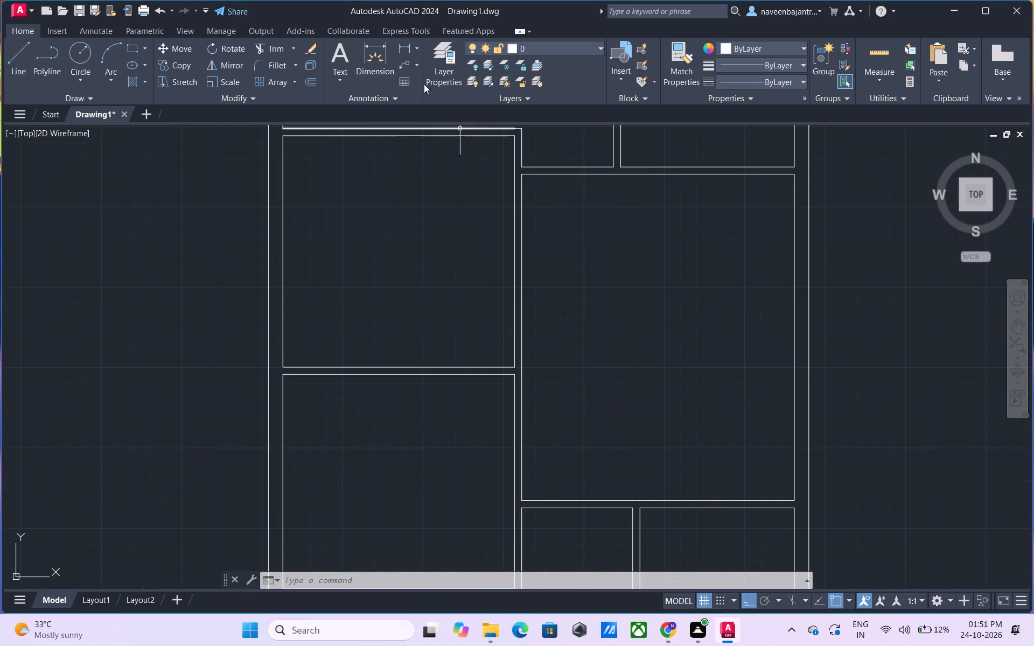
left_click(381, 60)
left_click(521, 177)
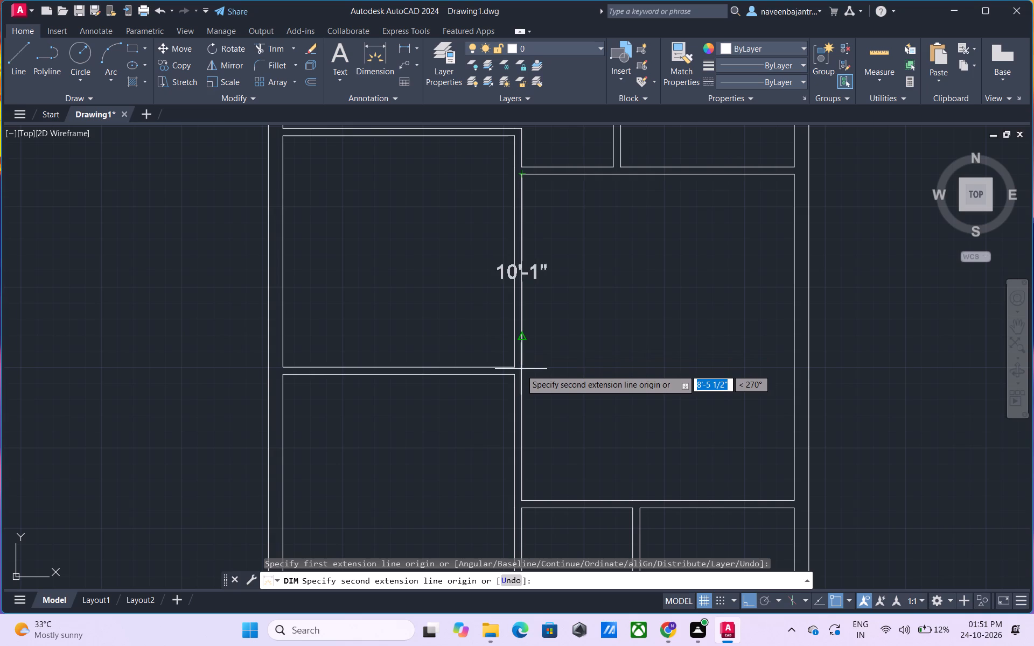
scroll(522, 364, "up", 1)
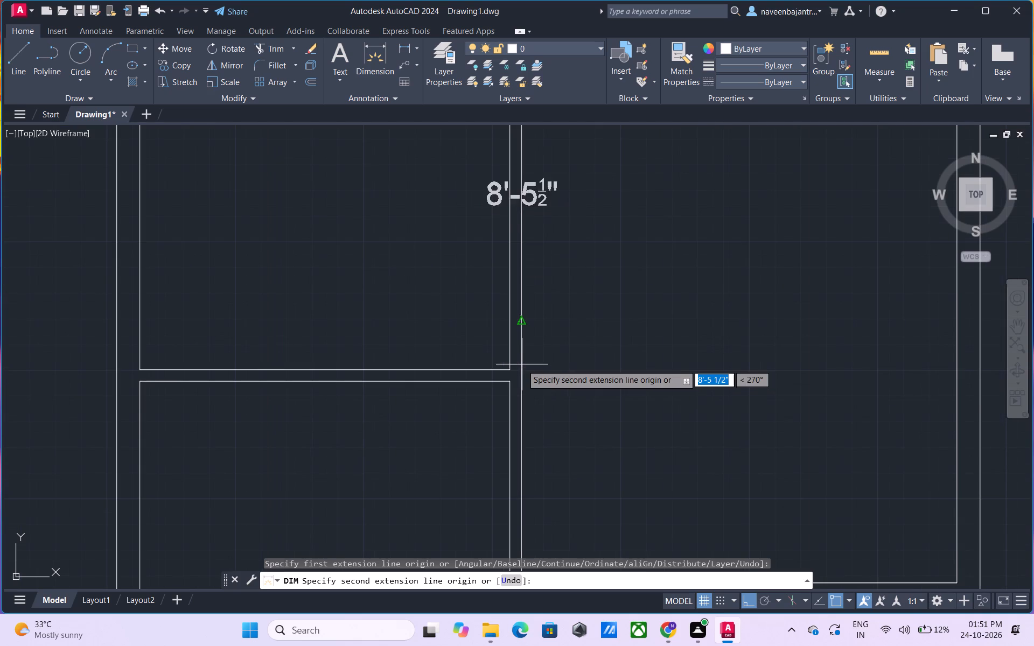
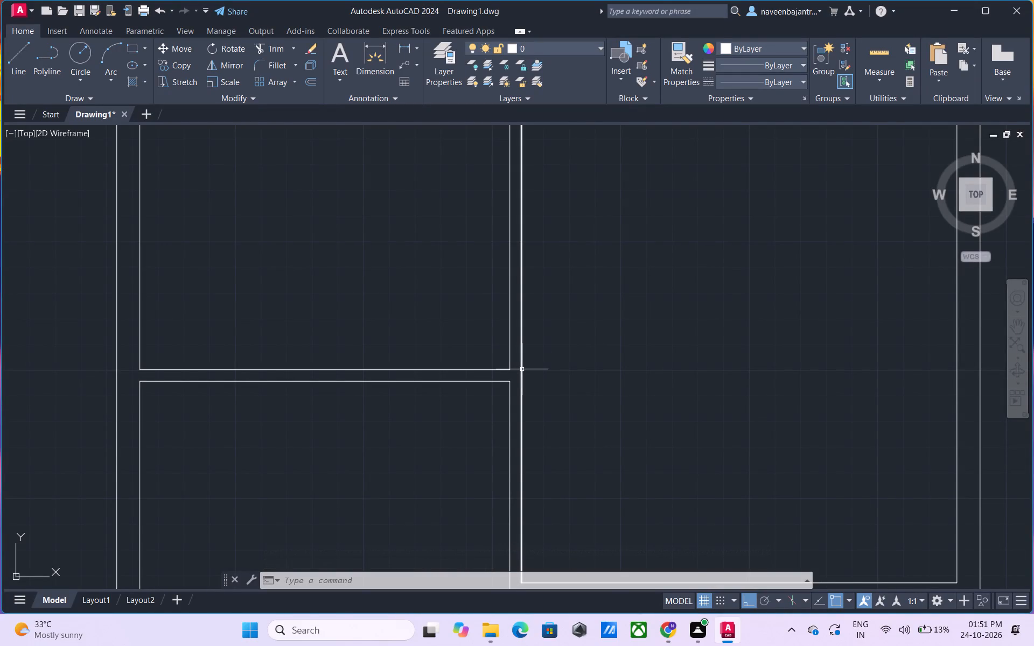
Draw short vertical lines across both ends of the horizontal wall between the L-shaped top room and the large room below.
scroll(588, 375, "down", 1)
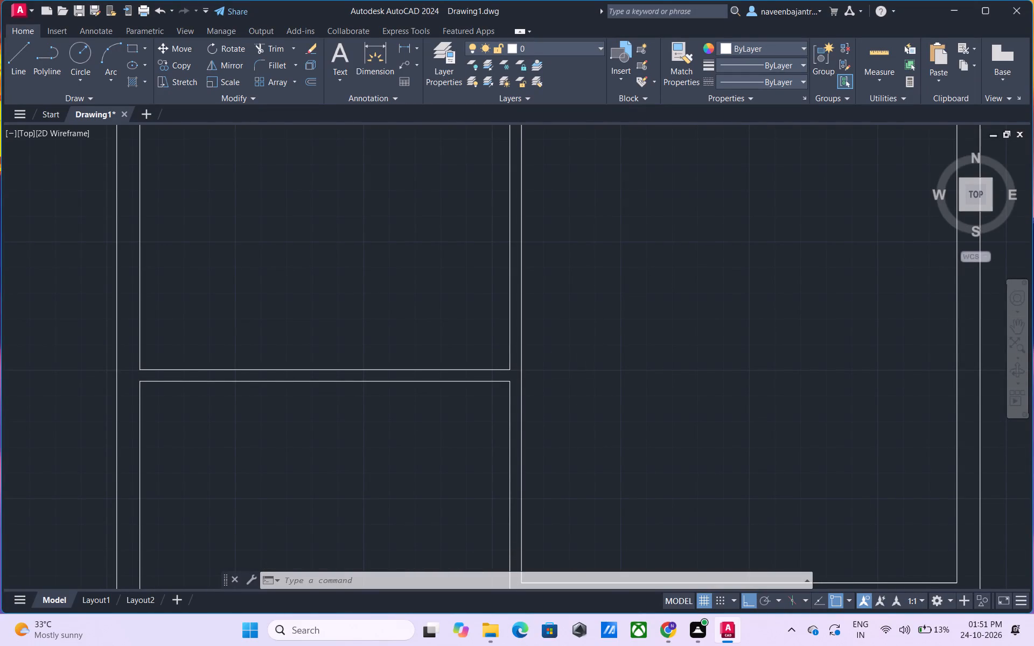
middle_click_drag(593, 324, 579, 368)
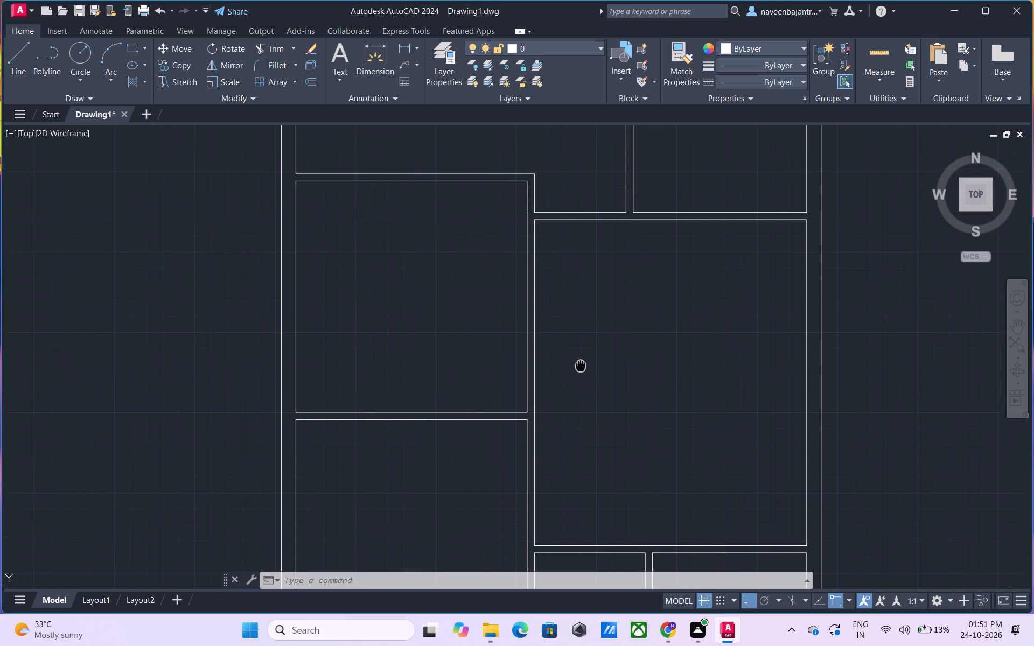
middle_click_drag(579, 368, 575, 385)
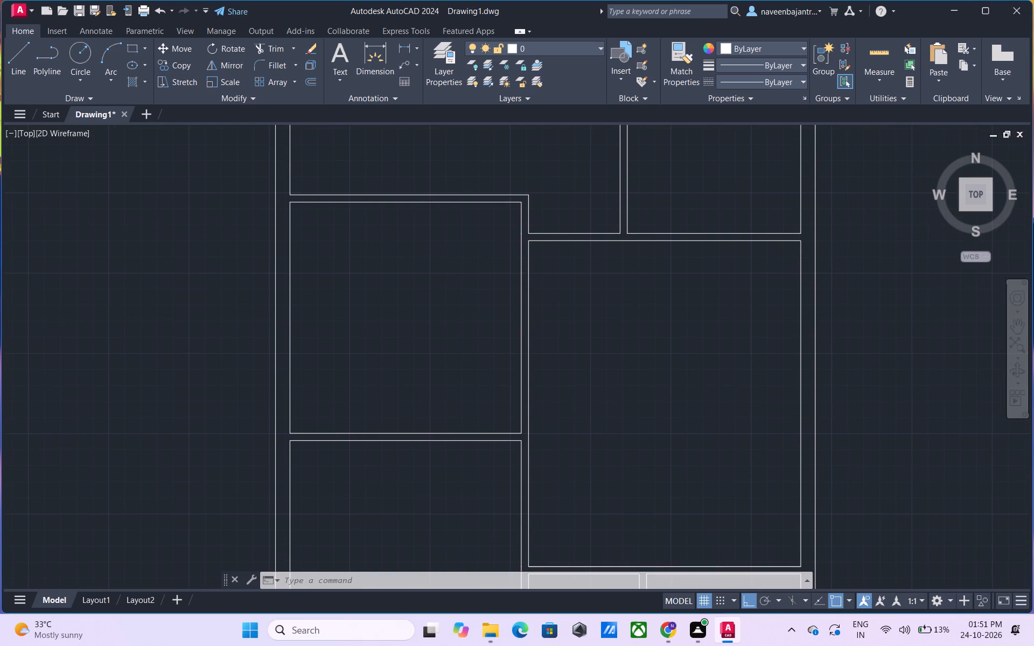
middle_click_drag(572, 332, 543, 423)
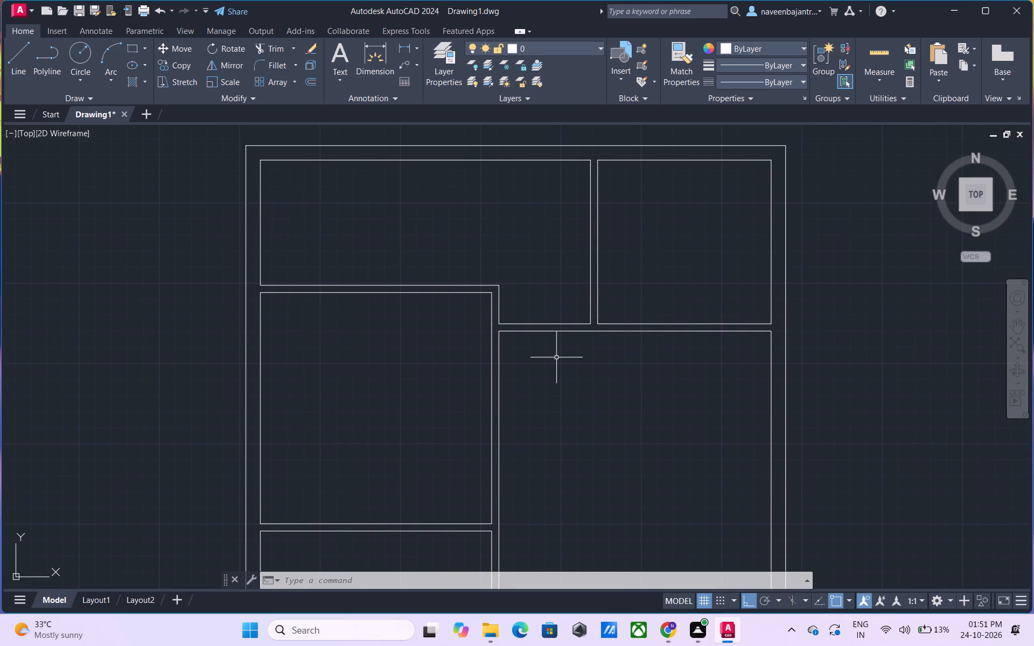
scroll(556, 357, "up", 1)
key("Escape")
type("l")
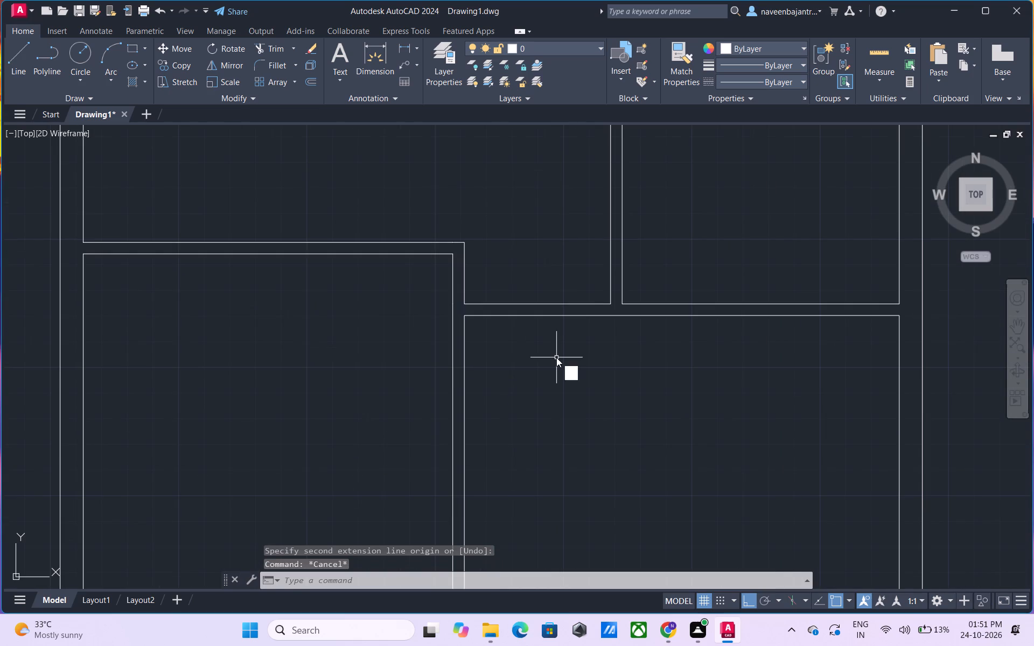
key("space")
left_click(609, 304)
left_click(609, 330)
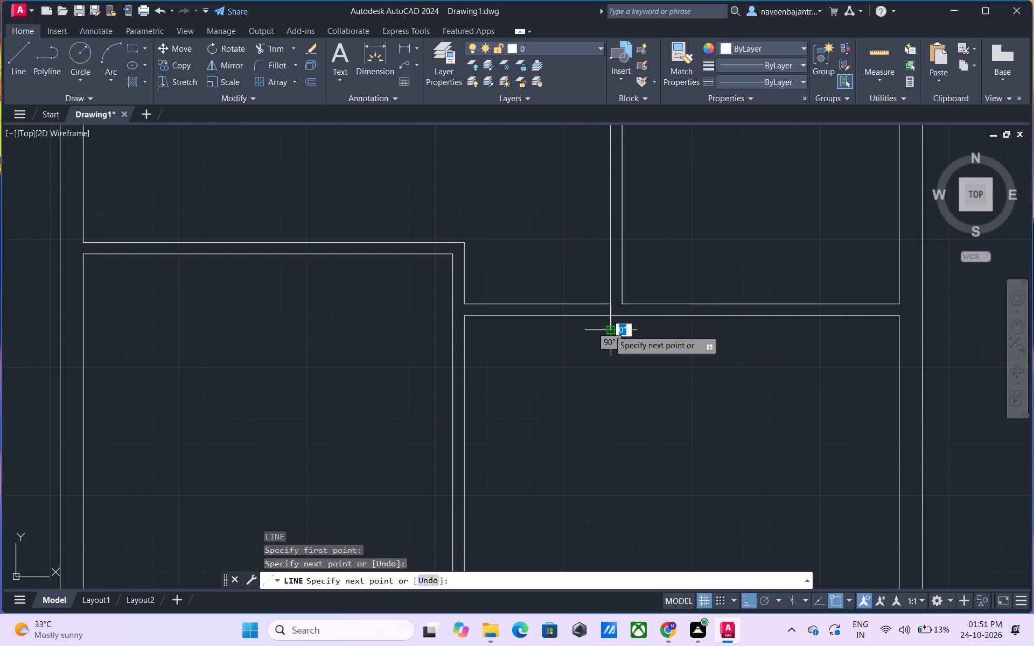
key("Escape")
key("l")
key("space")
left_click(467, 307)
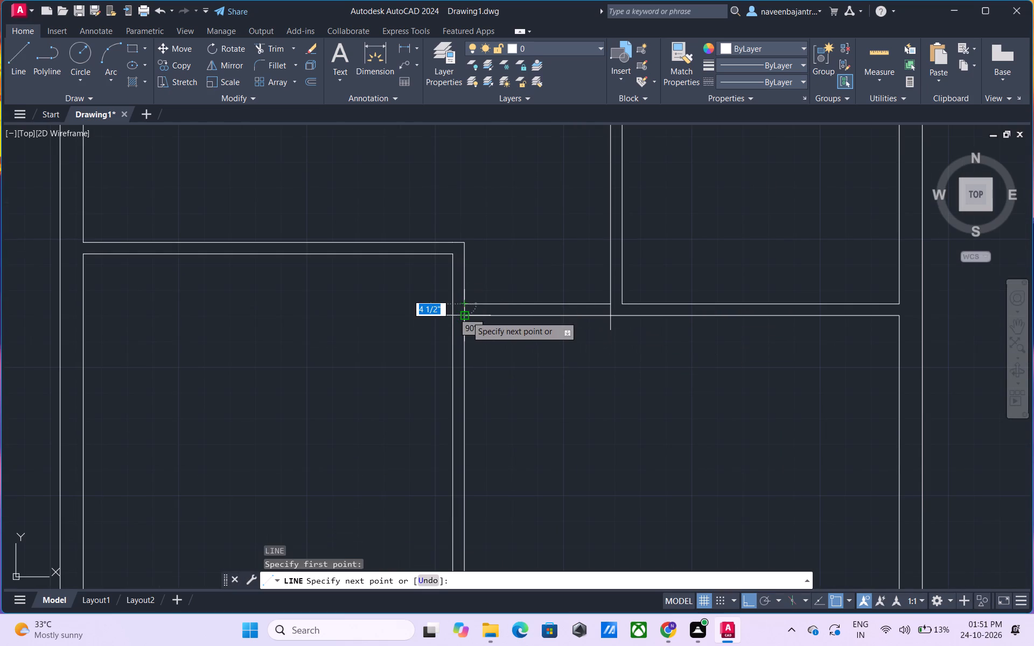
left_click(466, 316)
key("Escape")
Trim the overshooting line end and both wall lines between the two crossing lines to open the large room to the L-shaped room.
type("tr")
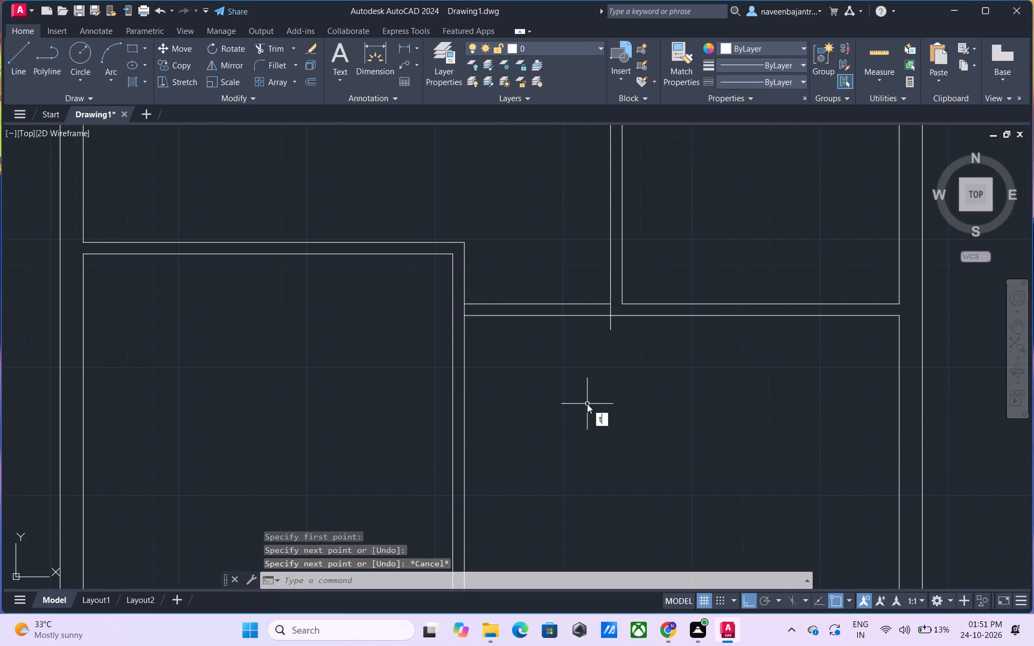
key("space")
left_click(611, 327)
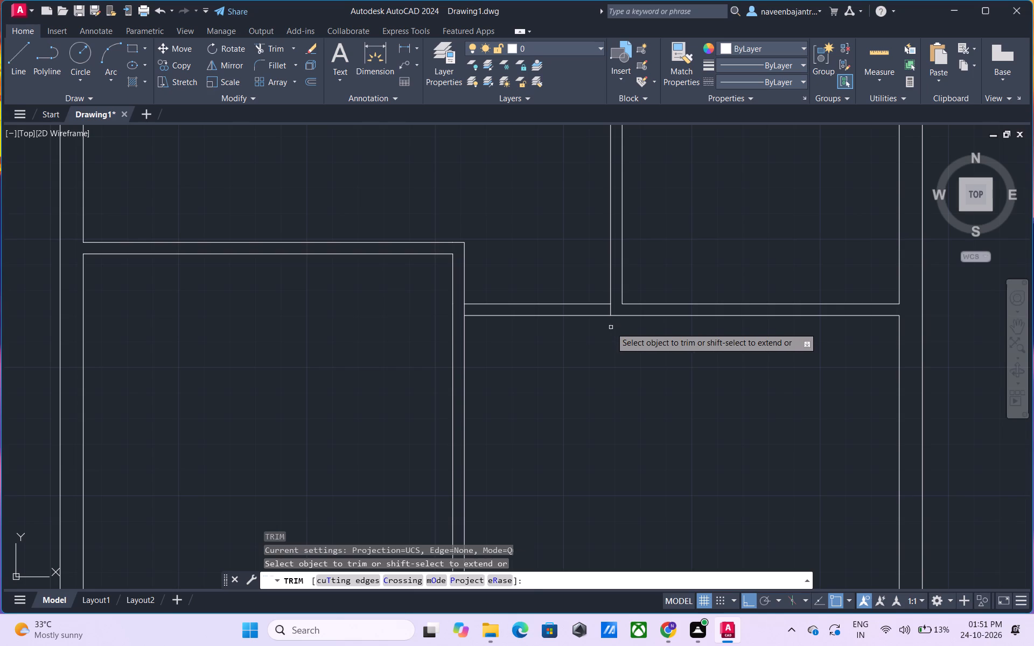
left_click(548, 315)
left_click(543, 304)
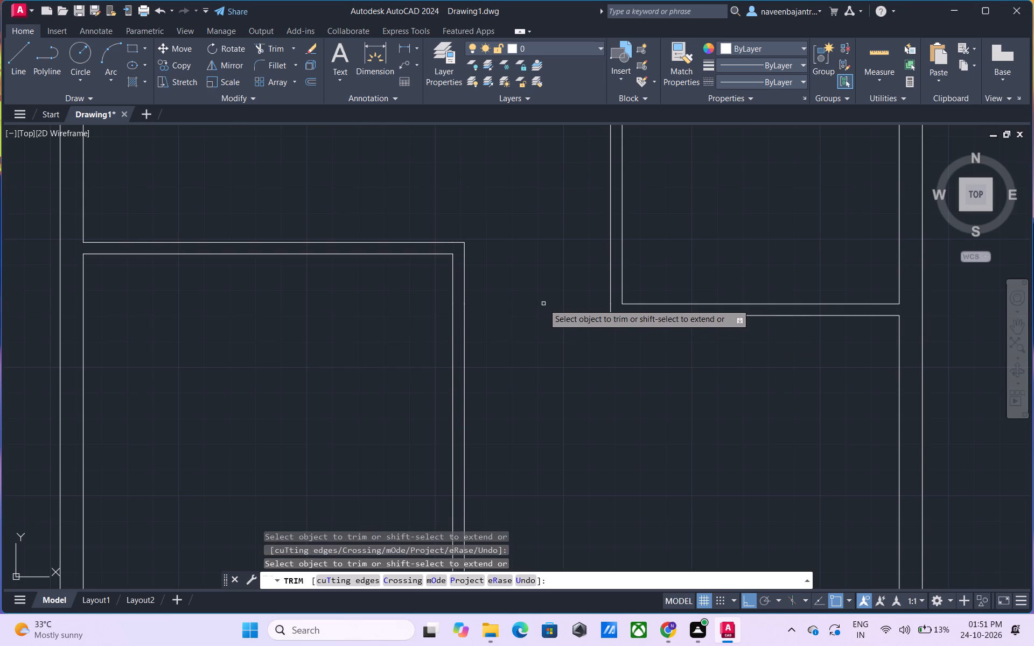
key("Escape")
Draw a horizontal line across the vertical wall at the upper-right room's lower-left inner corner and trim its overshoot at the wall's outer face.
middle_click_drag(560, 296, 541, 318)
scroll(544, 314, "up", 1)
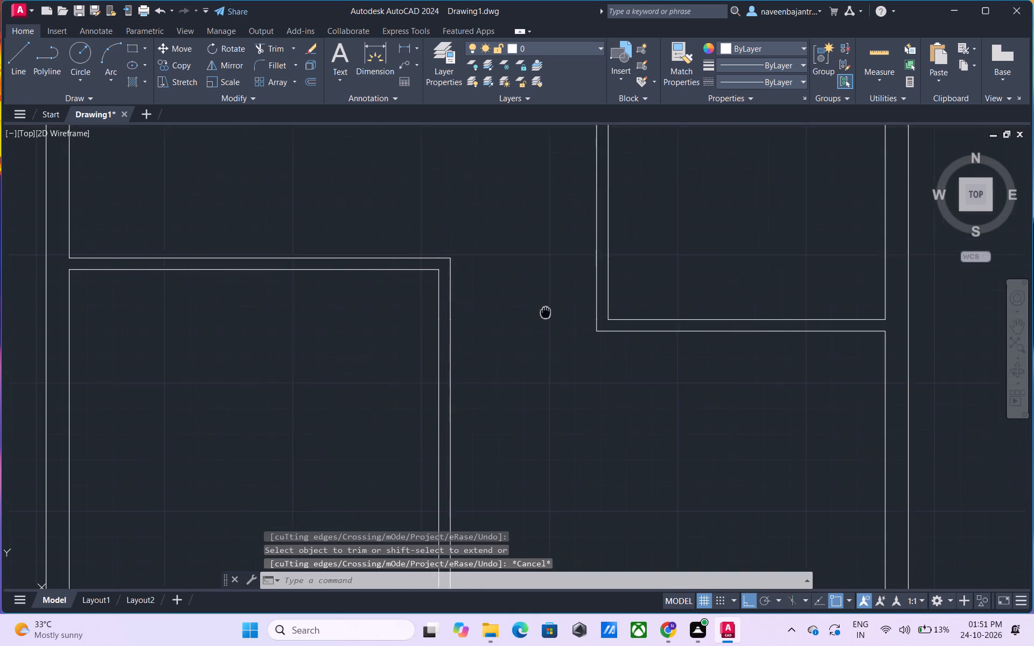
middle_click_drag(541, 318, 393, 415)
scroll(392, 416, "down", 2)
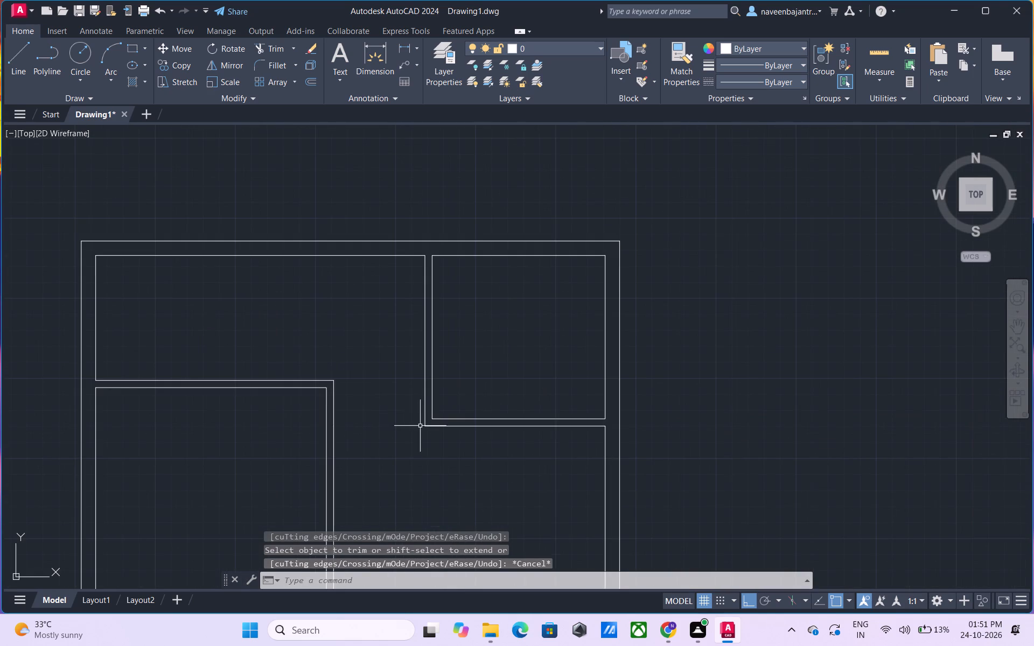
key("Escape")
scroll(407, 433, "up", 2)
type("l")
key("space")
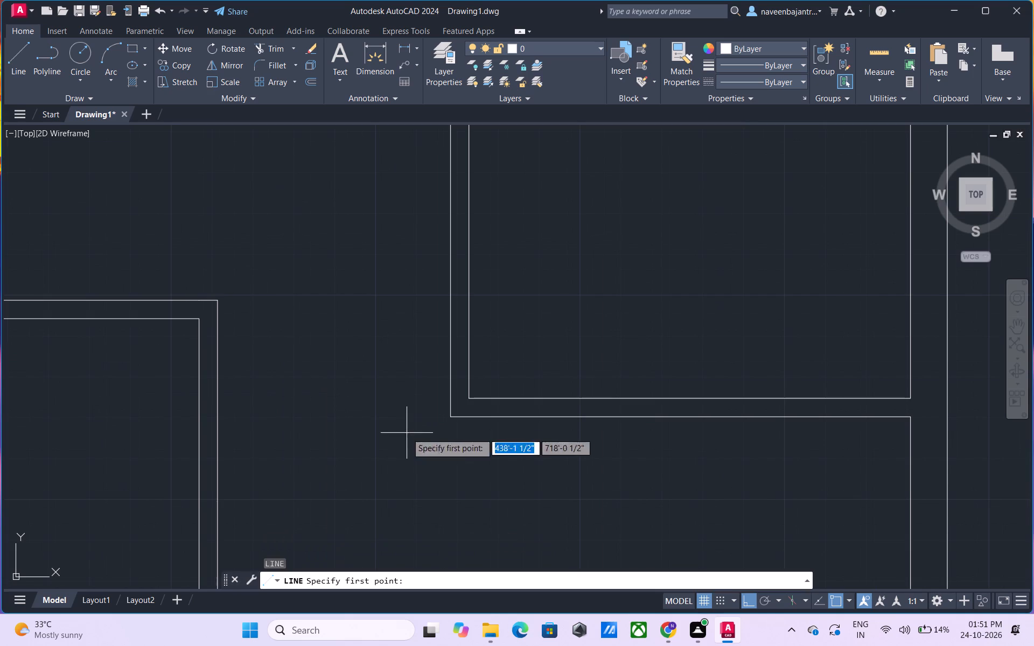
left_click(468, 402)
left_click(420, 402)
key("Escape")
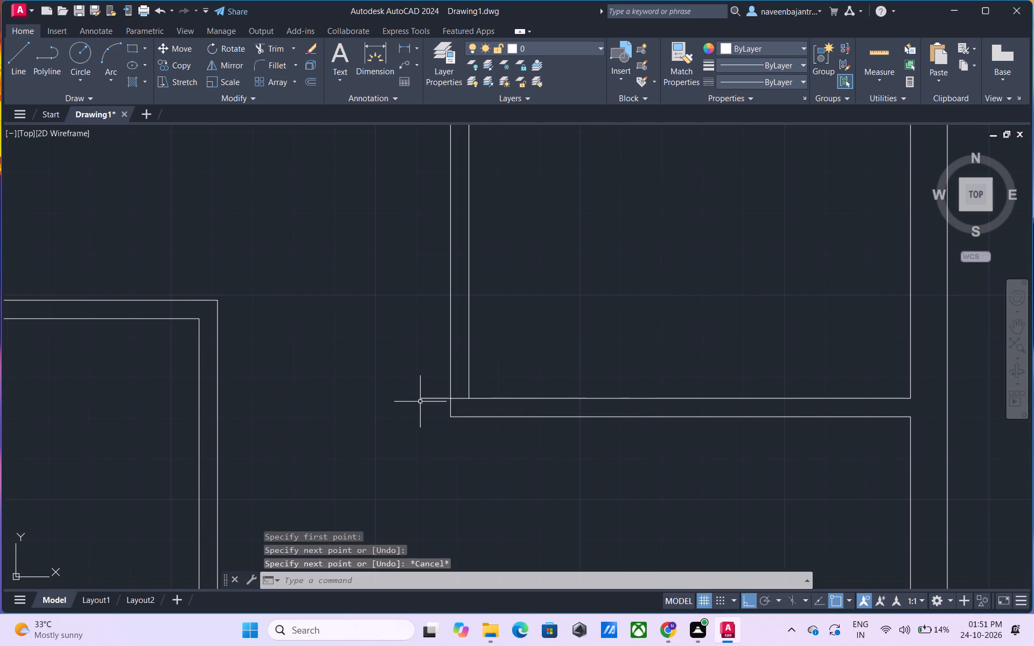
type("tr")
key("space")
left_click(431, 398)
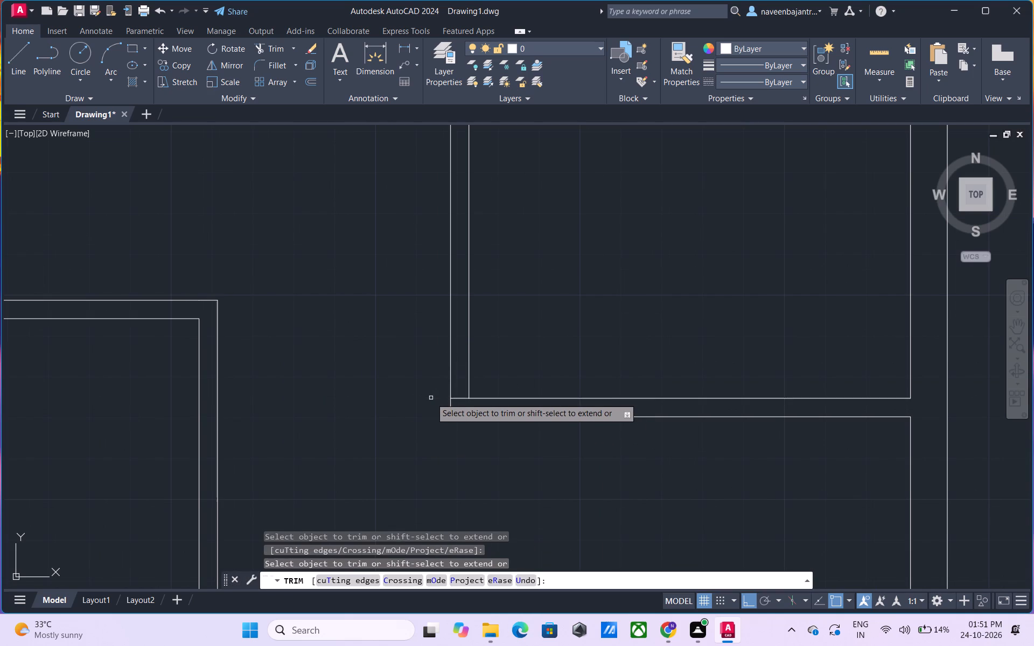
key("Escape")
Cut a 3' opening in the upper-right room's vertical wall by offsetting the crossing line 3' upward and trimming both wall lines between.
type("o 3'")
key("Return")
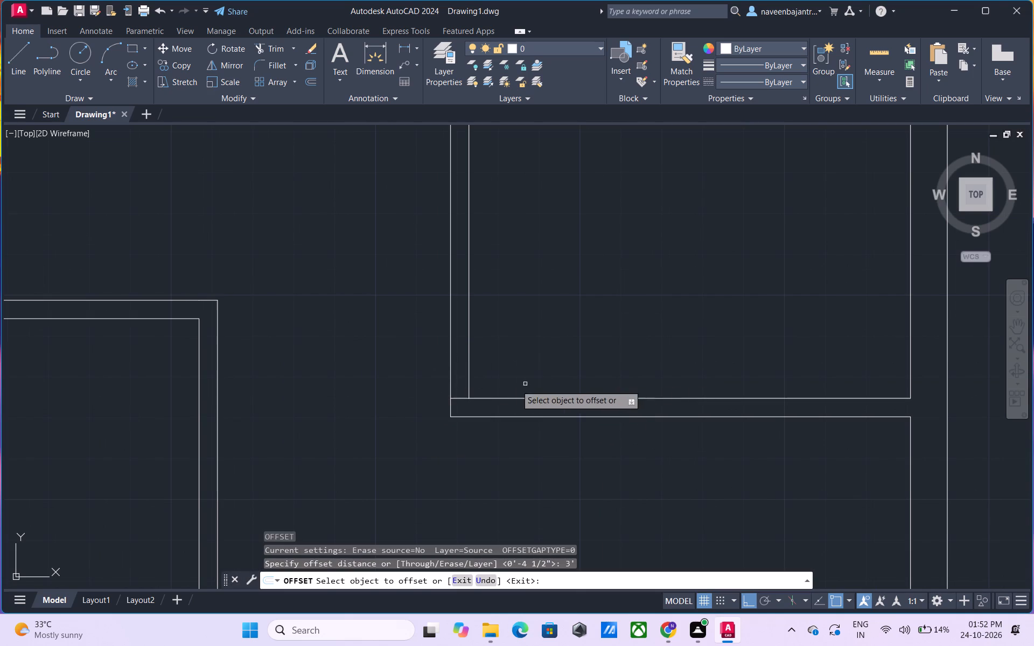
left_click(459, 398)
left_click(460, 373)
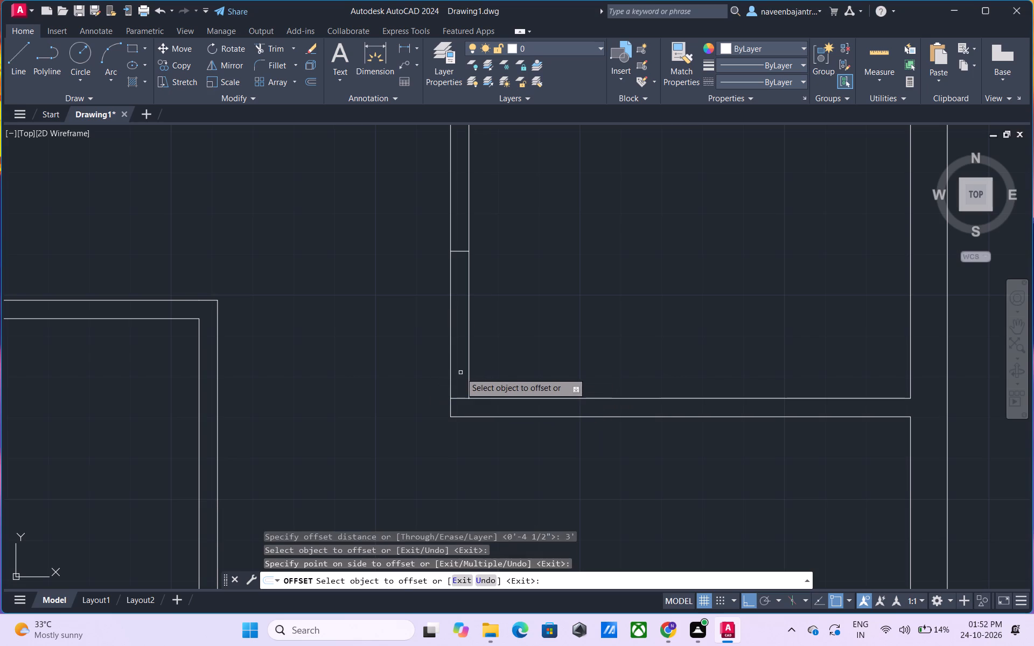
key("Escape")
type("tr")
key("space")
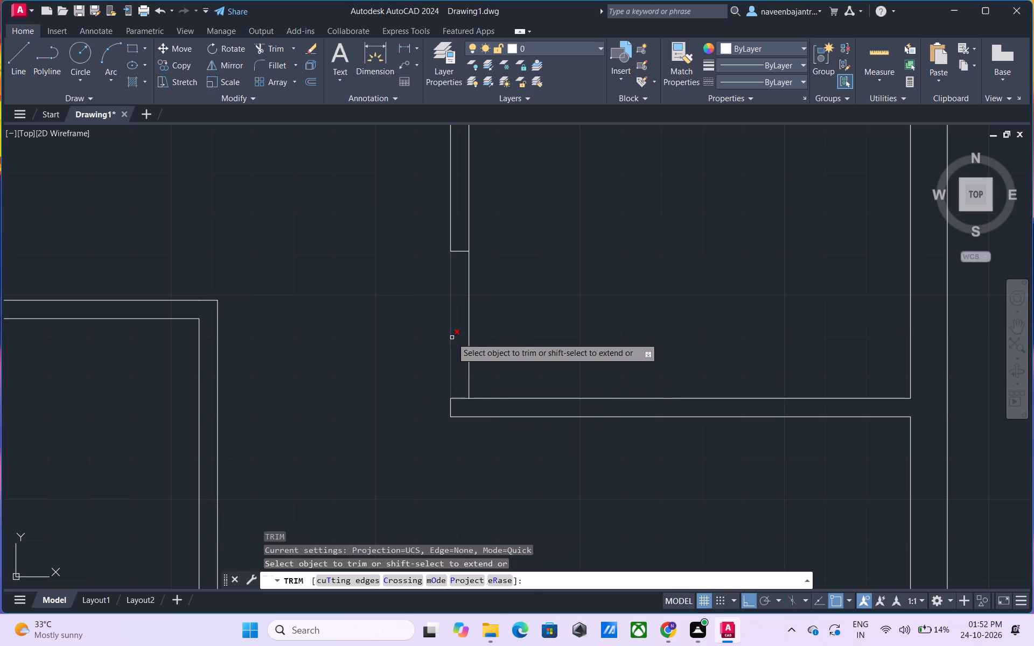
left_click(452, 338)
left_click(469, 321)
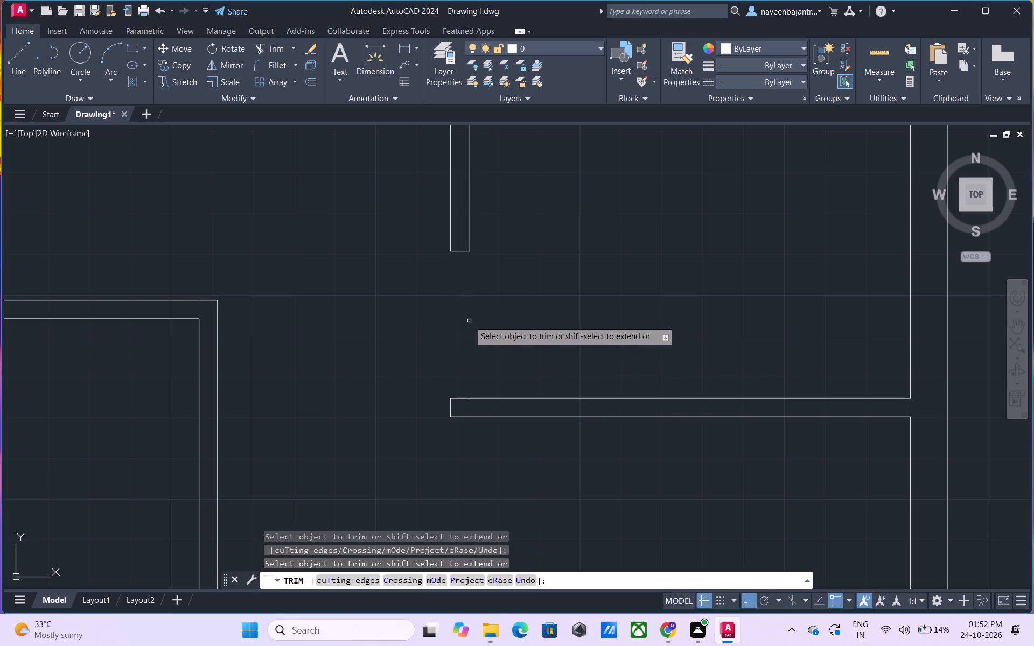
key("Escape")
Draw a short vertical line across the left end of the horizontal wall below the L-shaped room, along the exterior wall's inner face.
scroll(469, 321, "down", 2)
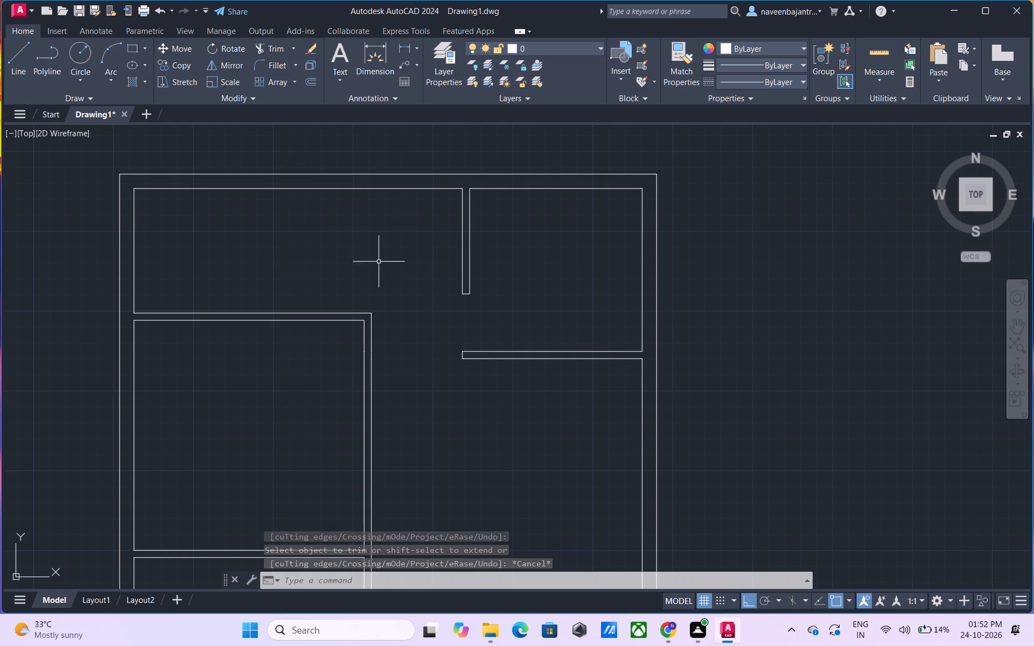
middle_click_drag(218, 279, 282, 272)
scroll(208, 324, "up", 1)
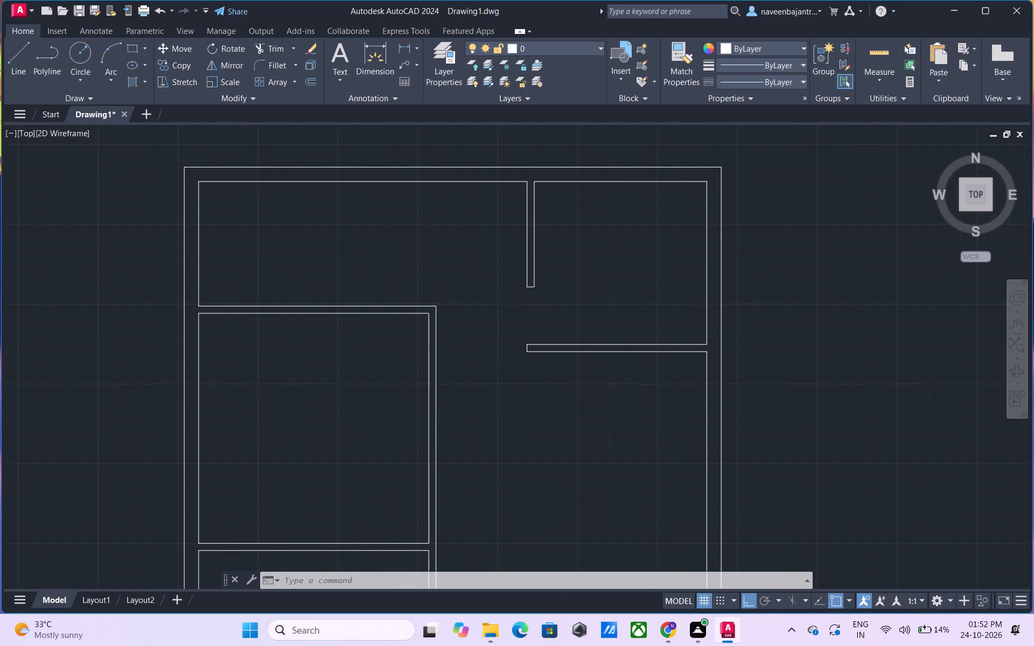
key("Escape")
type("l")
key("space")
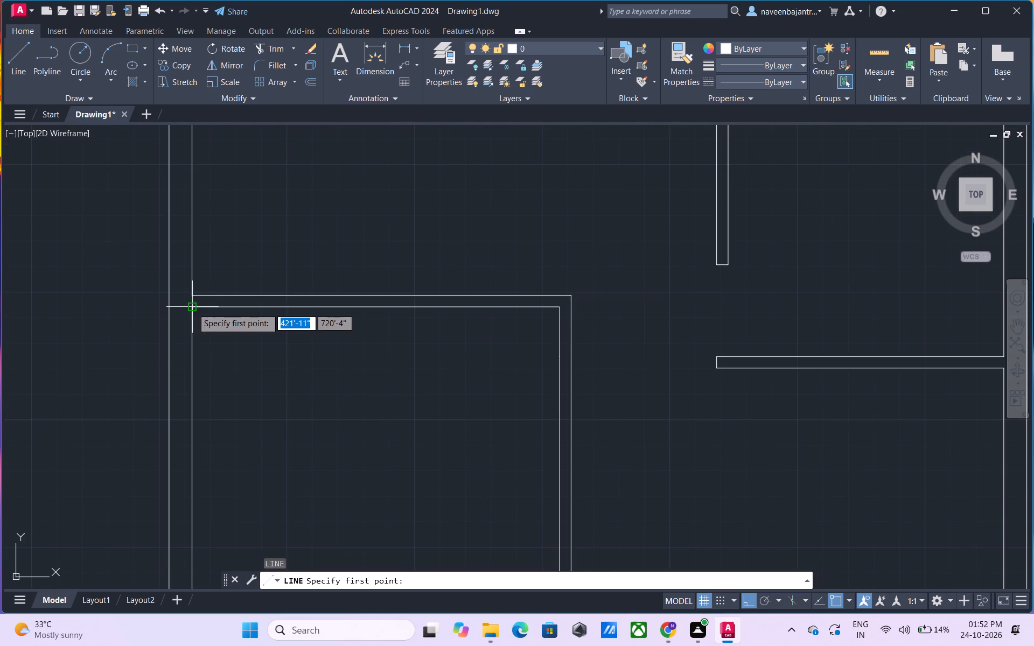
left_click(192, 295)
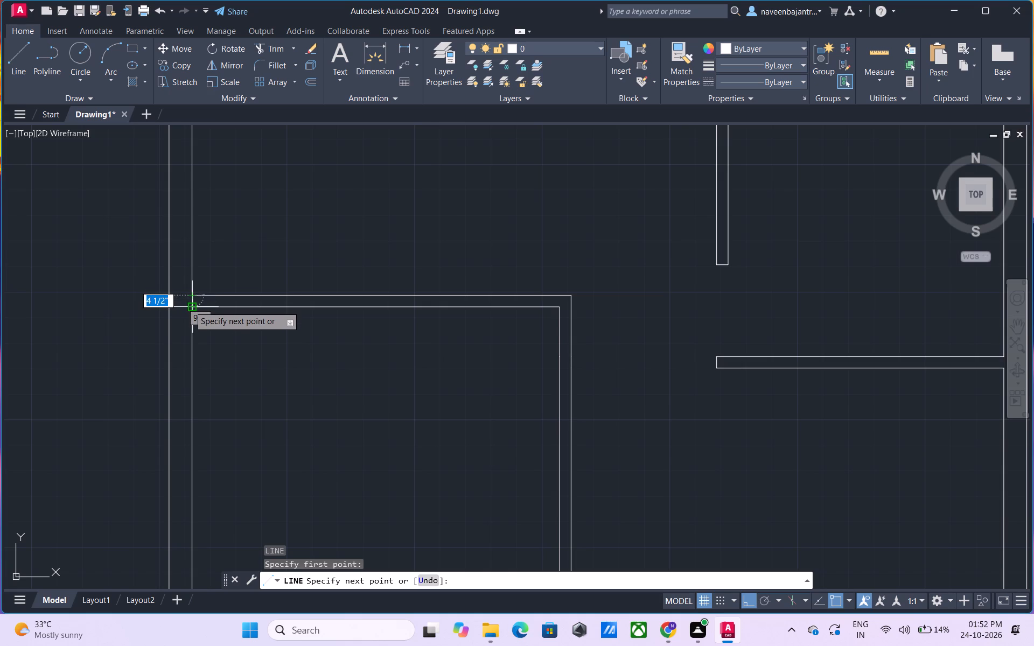
left_click(189, 306)
key("Escape")
Cut a 3' opening in that horizontal wall by offsetting its end line 3' to the right and trimming both wall lines between.
type("o 3'")
key("Return")
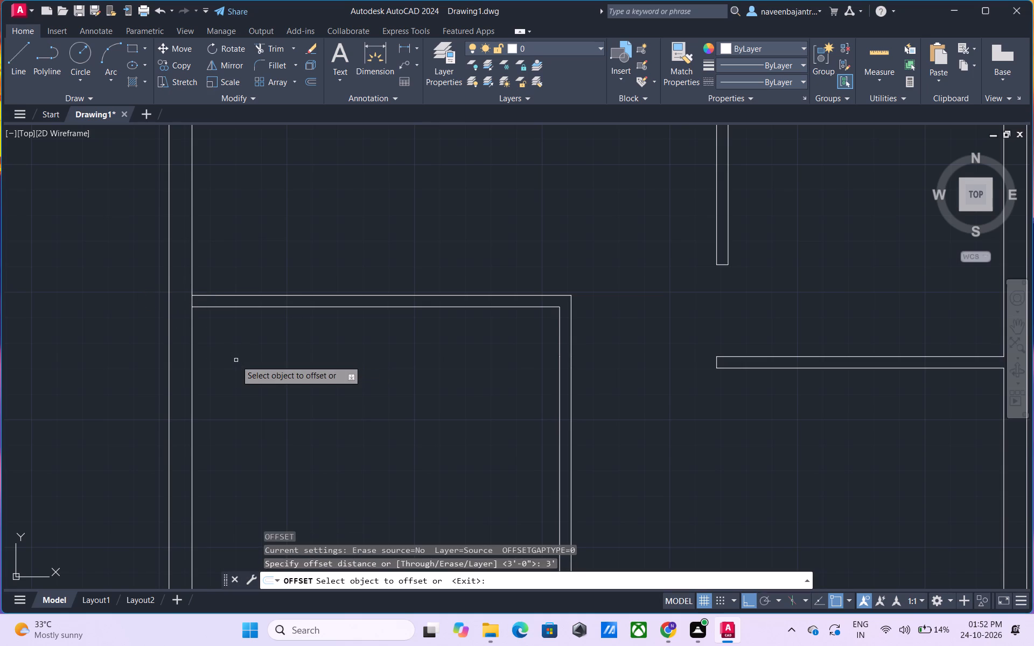
left_click(192, 301)
left_click(240, 310)
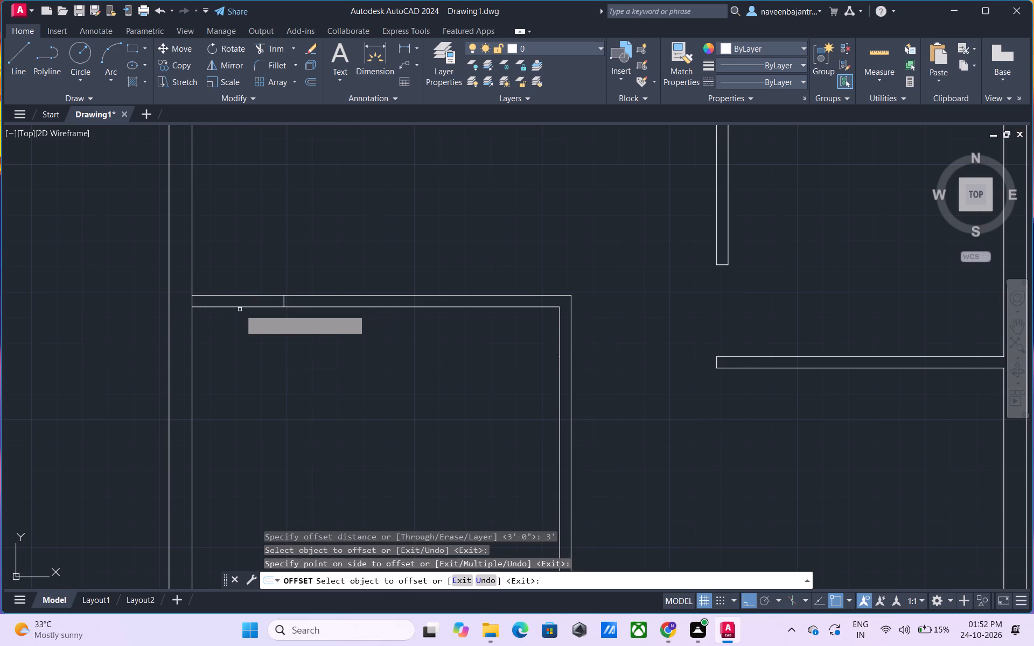
key("Escape")
type("tr")
key("space")
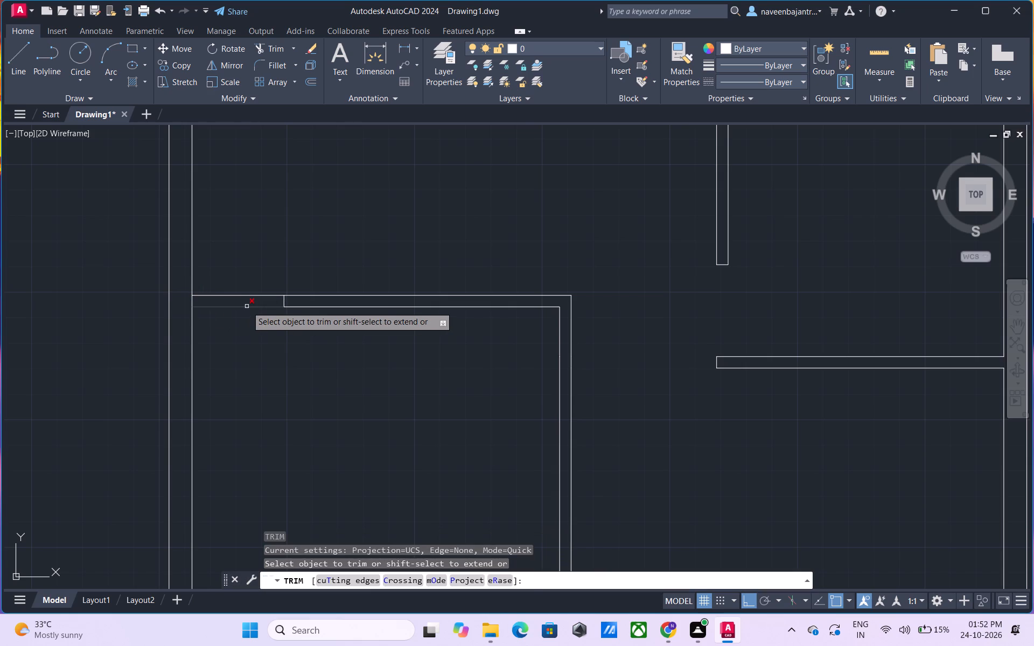
left_click(247, 306)
left_click(252, 296)
key("Escape")
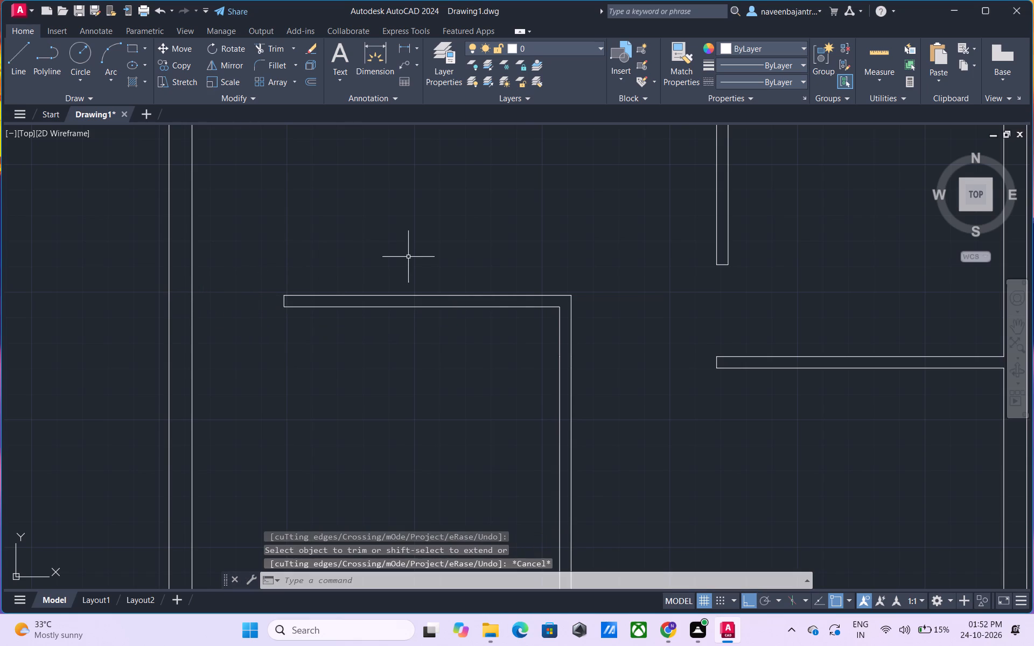
Draw a line 3'3" up from the L-shaped wall's top face near its corner, continuing horizontally left past the wall's free end.
middle_click_drag(437, 247, 433, 251)
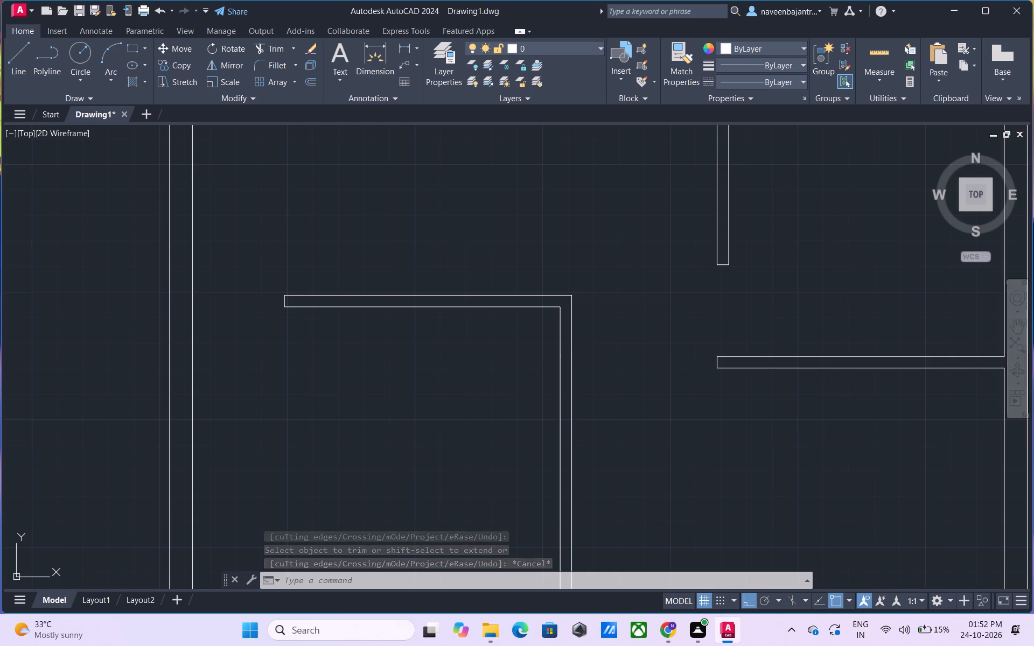
middle_click_drag(433, 251, 346, 296)
scroll(346, 296, "down", 3)
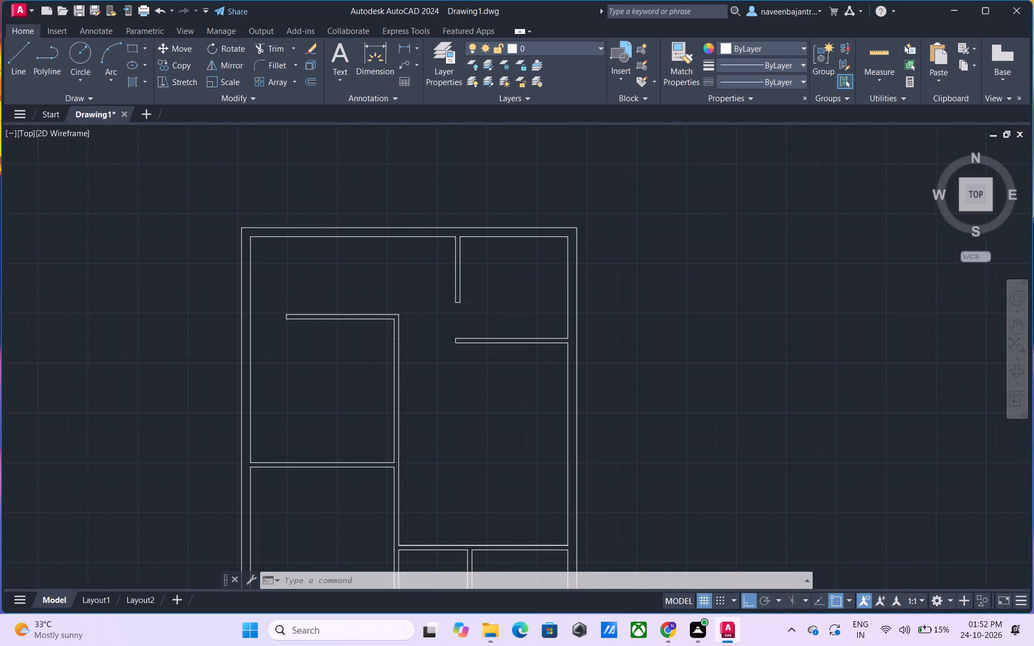
scroll(346, 296, "up", 1)
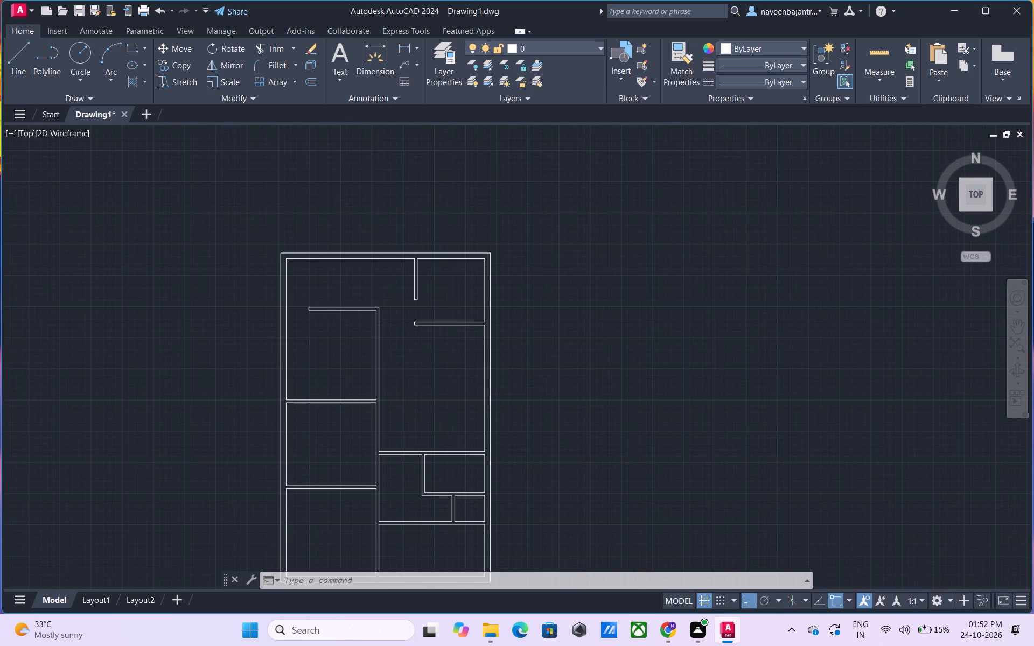
scroll(346, 296, "up", 2)
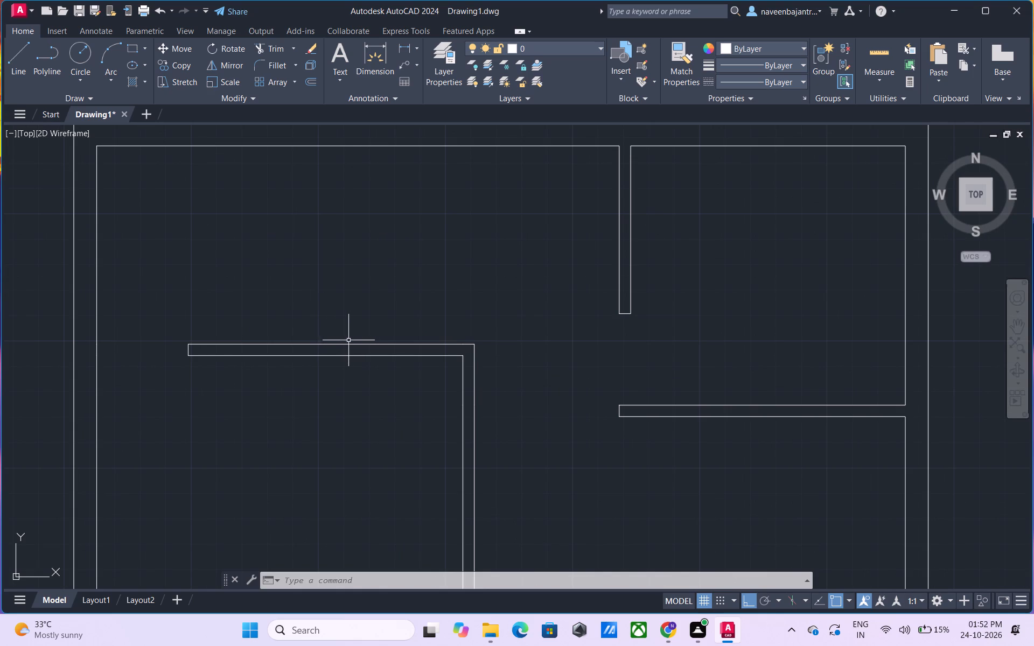
key("Escape")
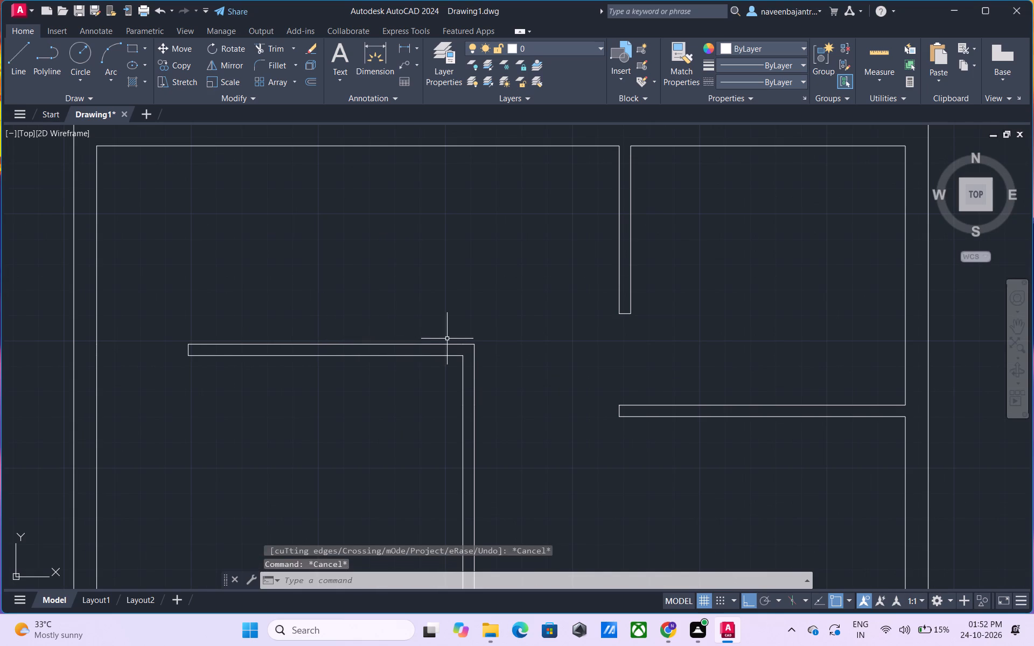
type("l")
key("space")
left_click(459, 343)
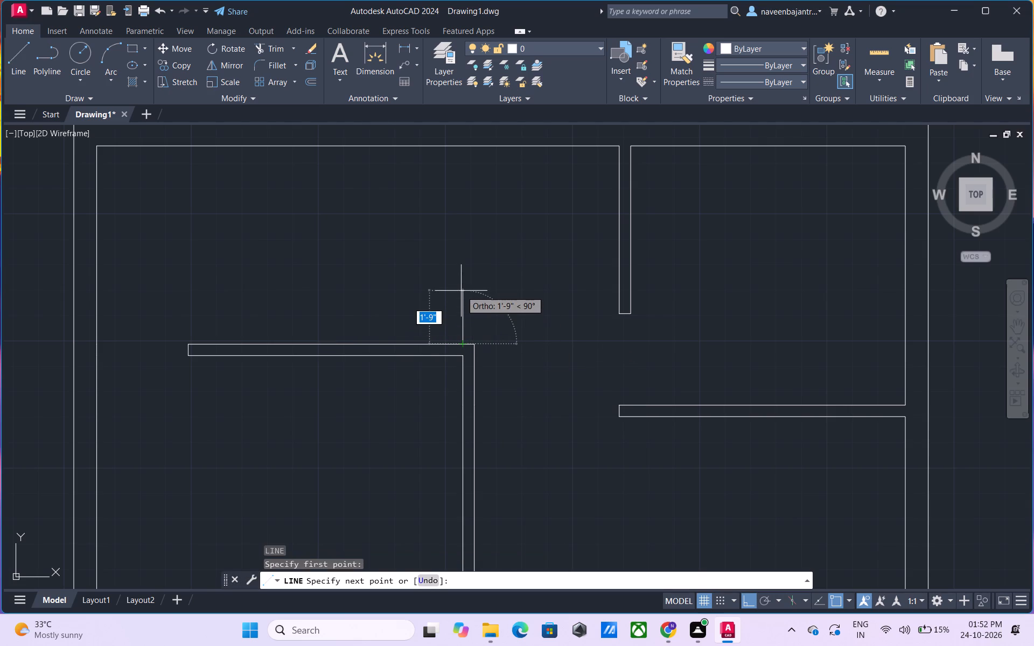
key("3")
type("'3")
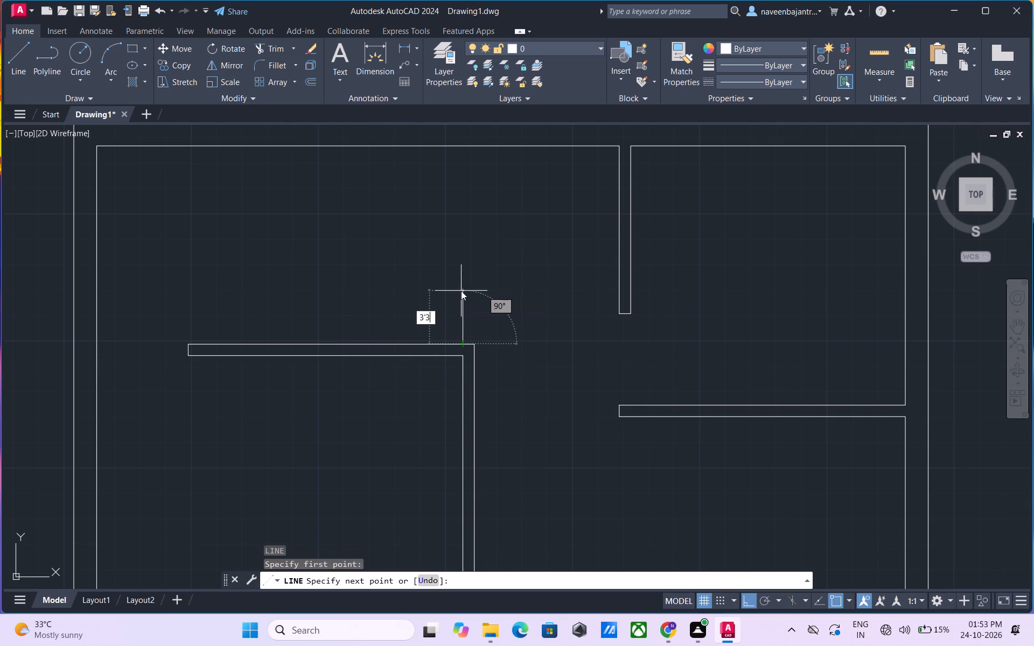
key("shift+quotedbl")
key("Return")
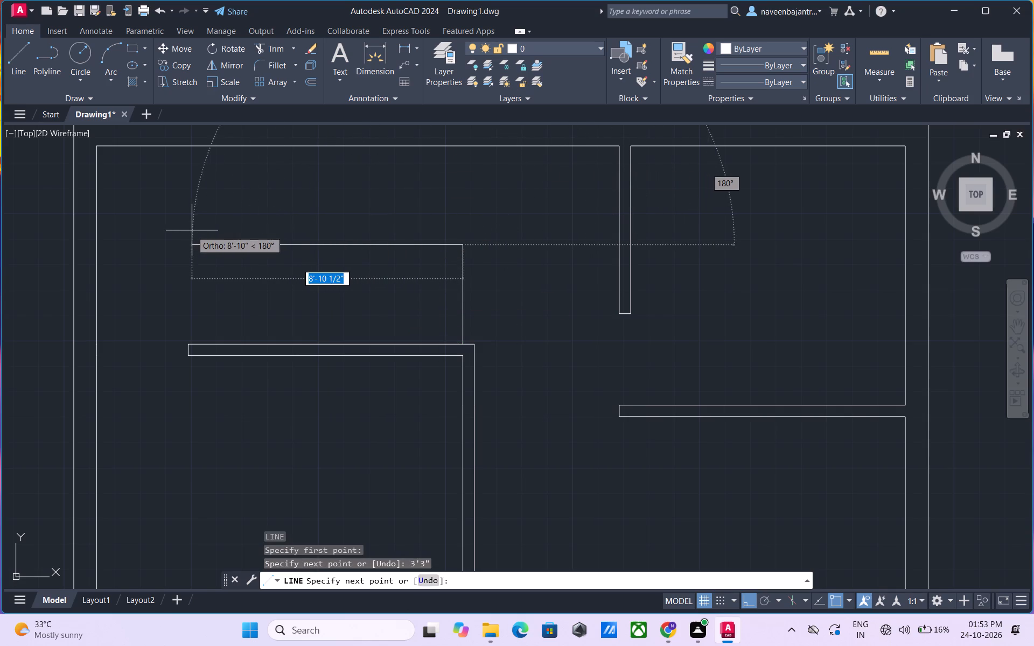
left_click(157, 230)
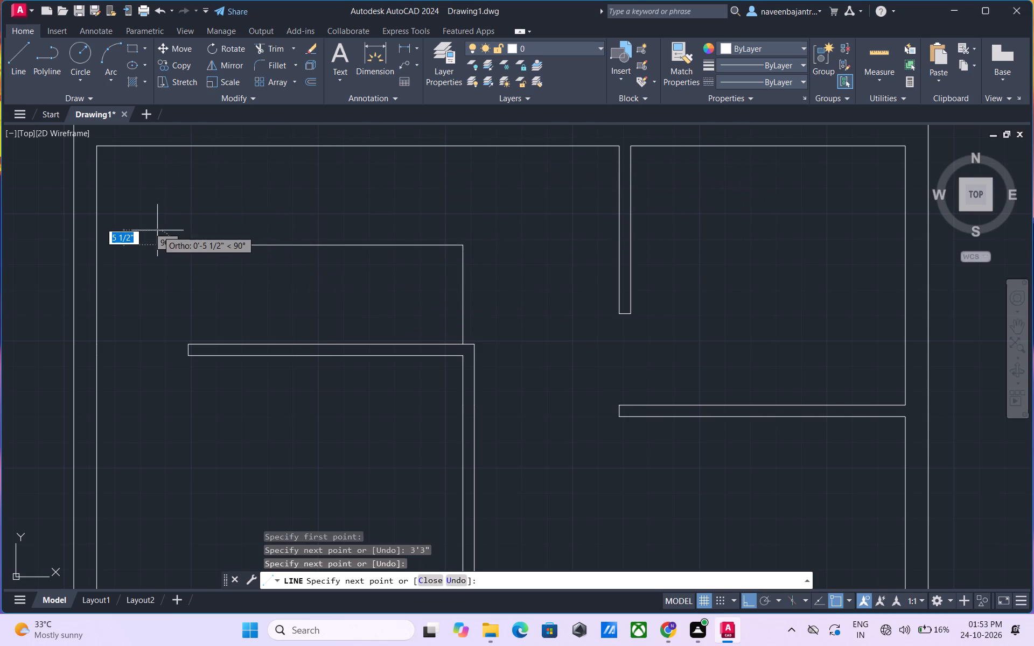
key("Escape")
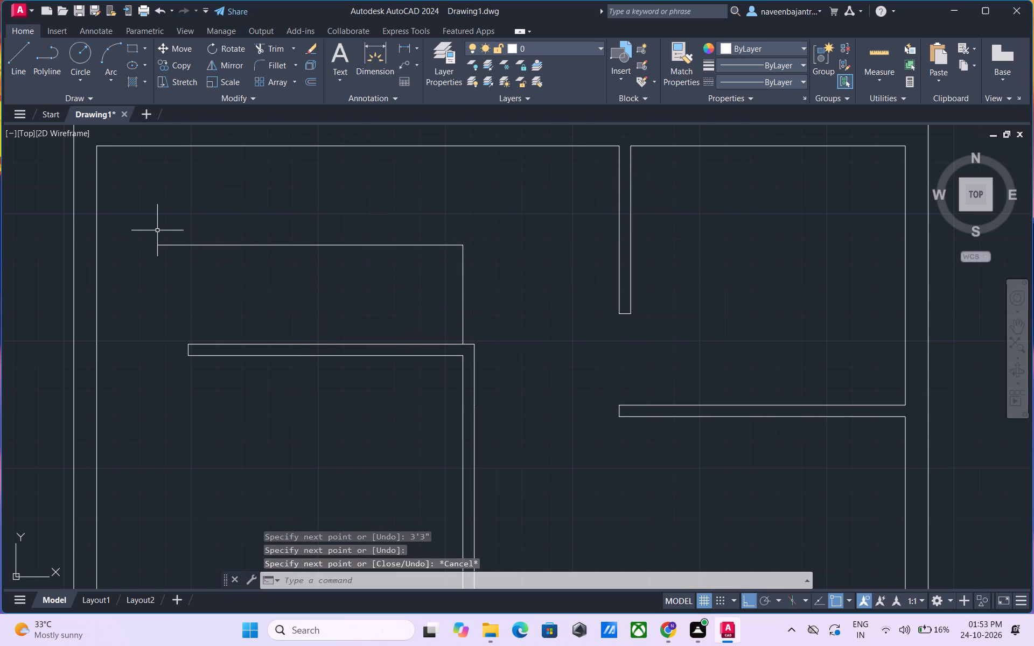
Draw a vertical line from the wall's top face near its left end to the exterior wall's inner face, and trim the horizontal line's overshoot.
middle_click_drag(230, 194, 221, 230)
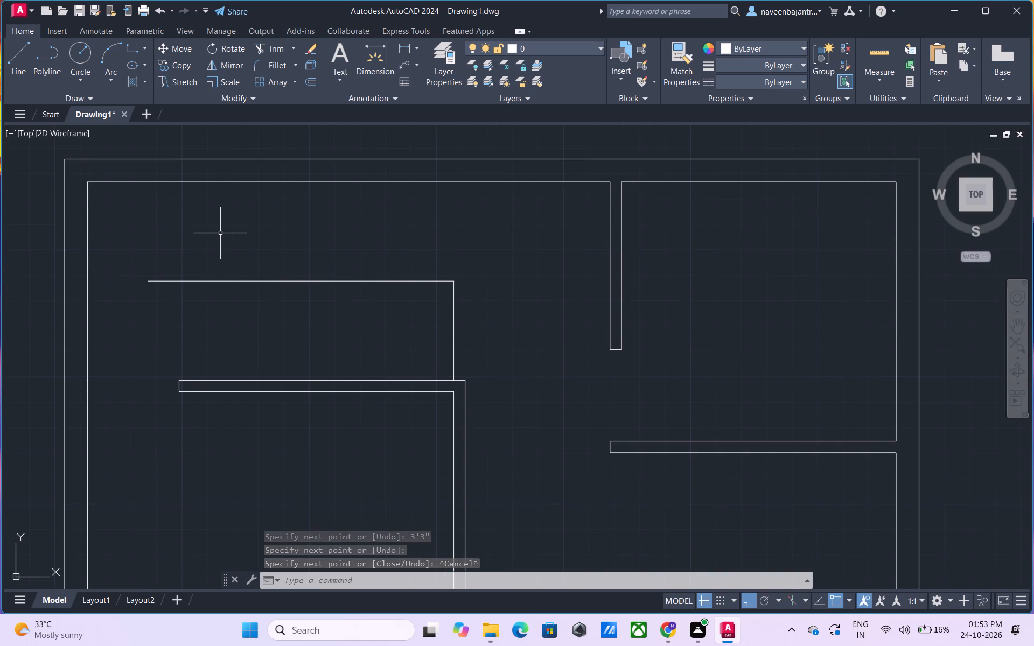
key("Escape")
type("l")
key("space")
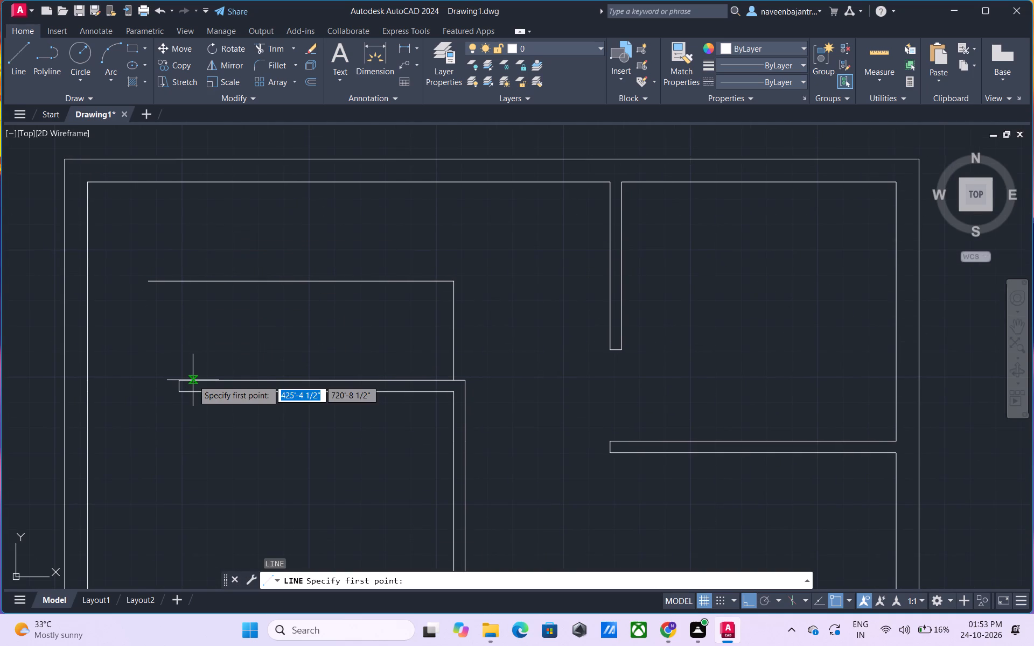
left_click(193, 380)
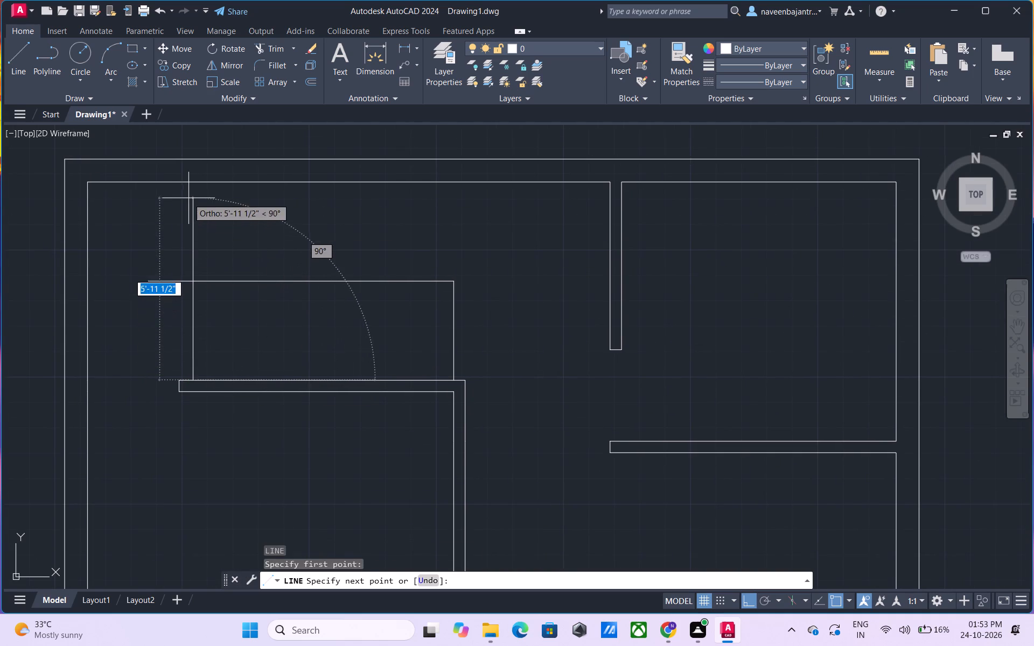
left_click(191, 182)
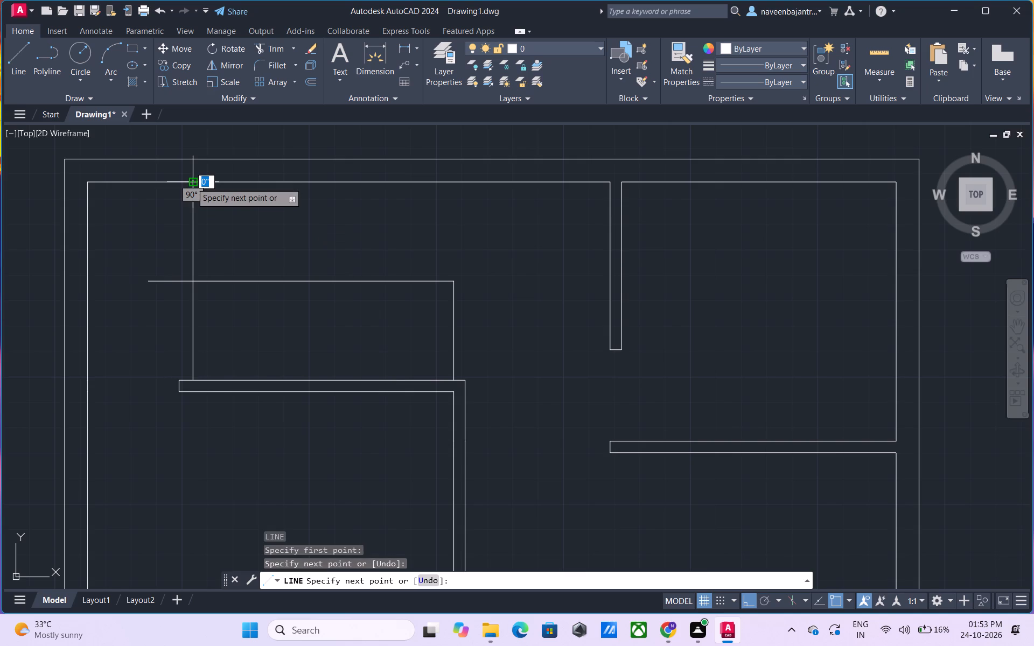
key("Escape")
type("tr")
key("space")
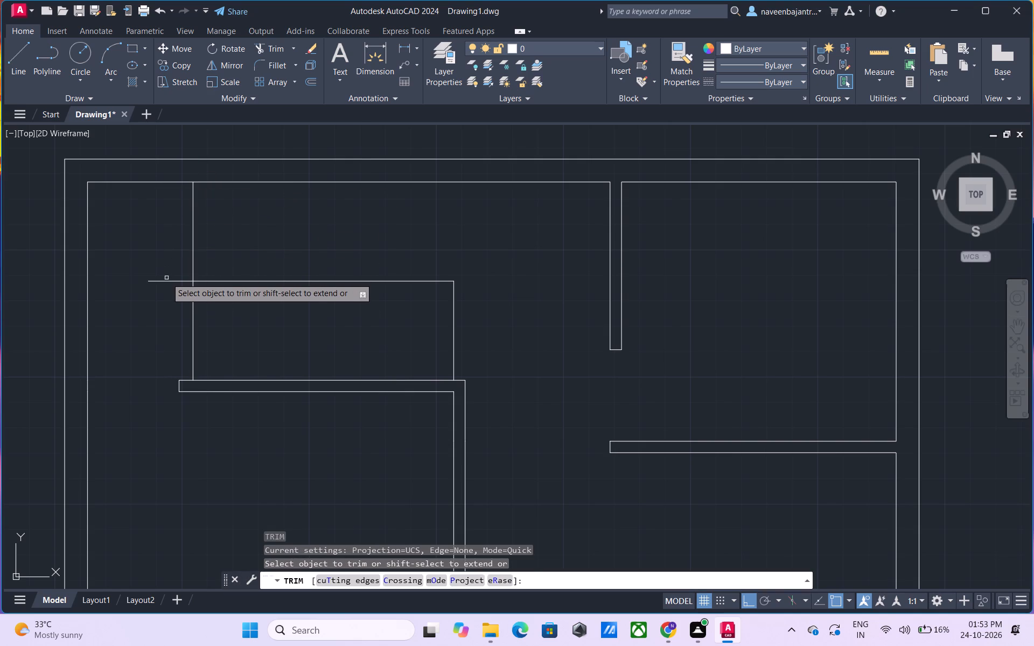
left_click(166, 280)
key("Escape")
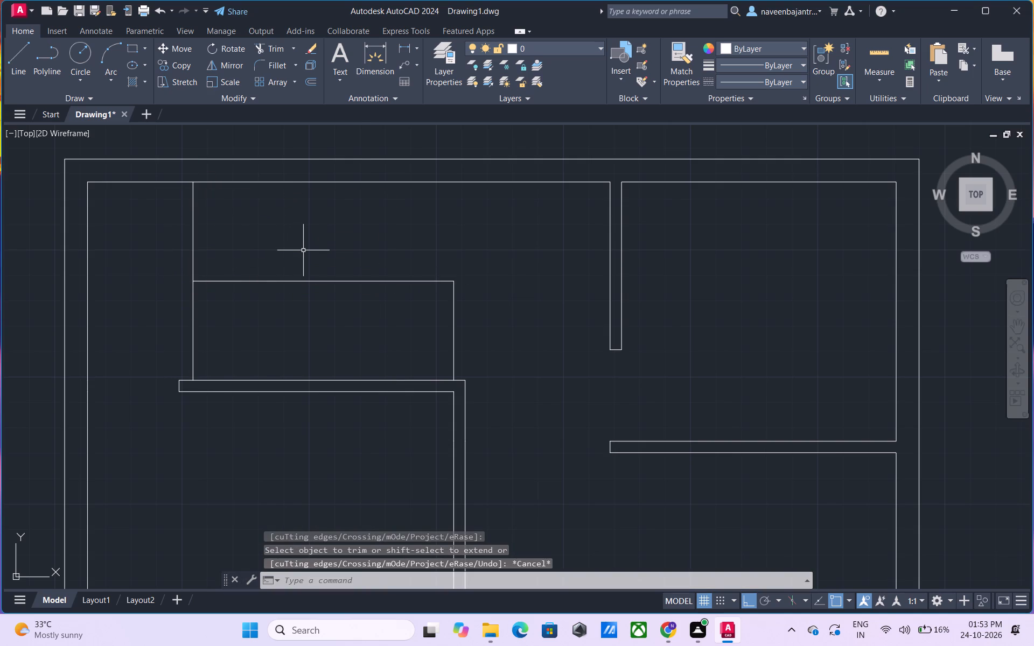
Offset the vertical line 10" to the right nine times in succession to lay out the stair treads.
key("Escape")
type("o 10")
key("shift+quotedbl")
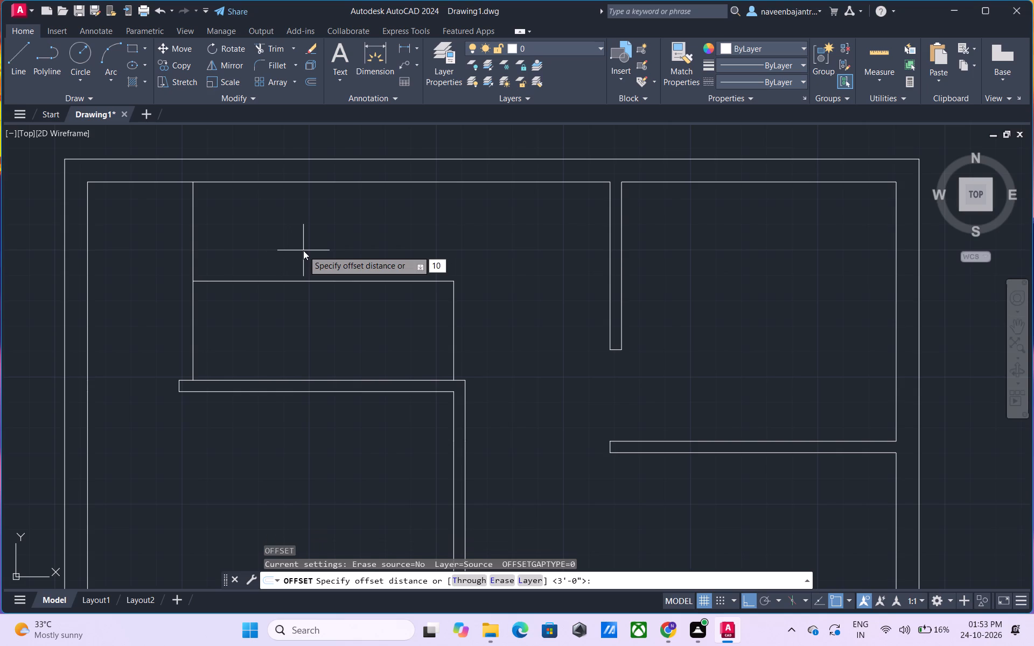
key("Return")
left_click(192, 261)
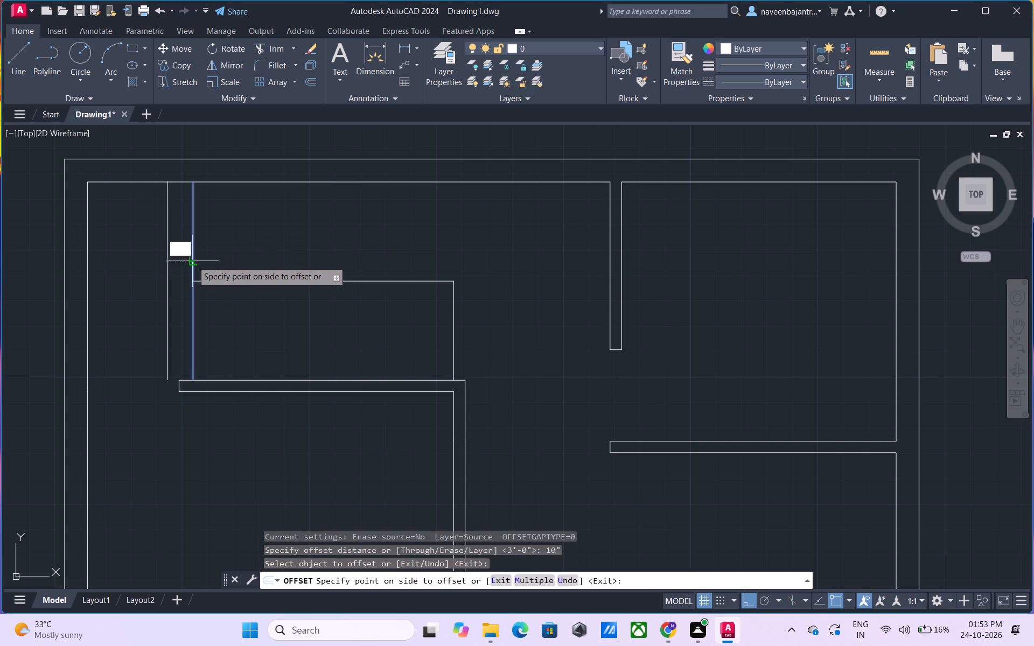
left_click(240, 257)
left_click(219, 267)
left_click(274, 260)
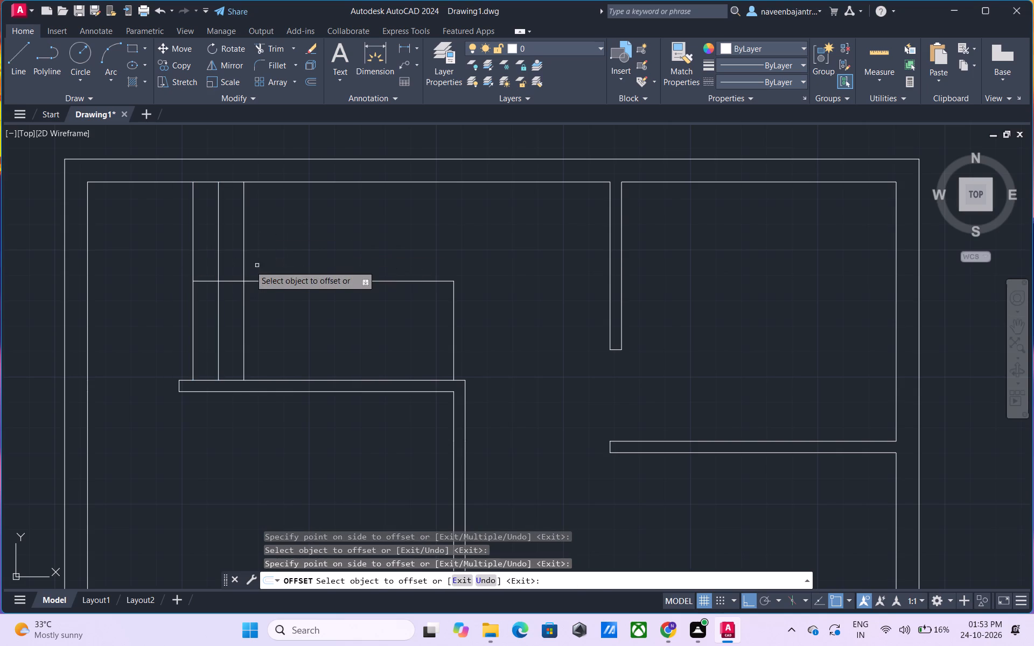
left_click(244, 268)
left_click(287, 262)
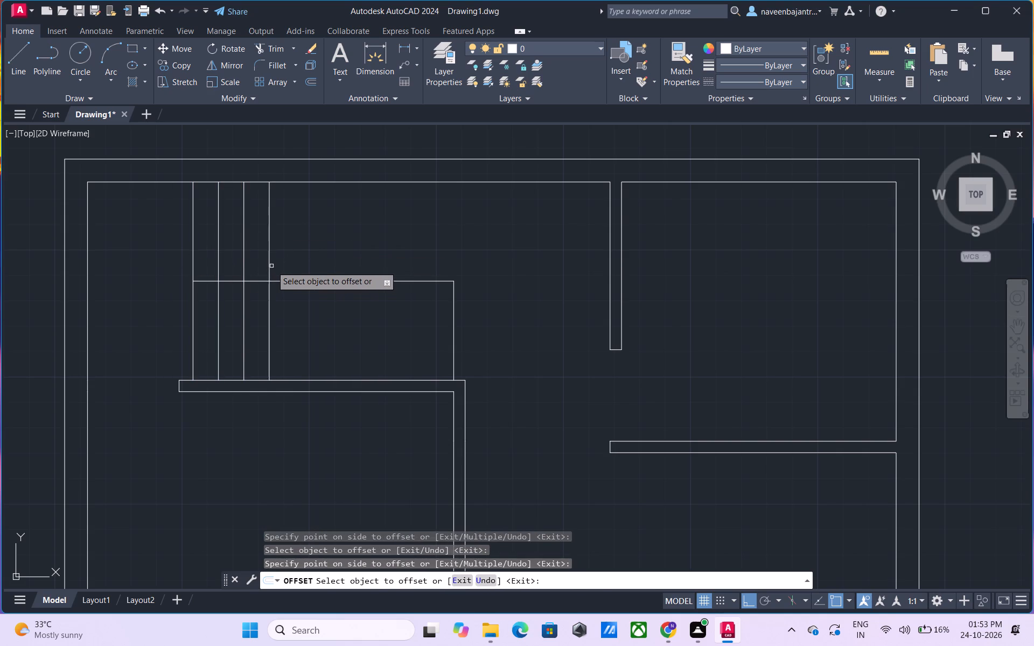
left_click(270, 258)
left_click(315, 251)
left_click(294, 264)
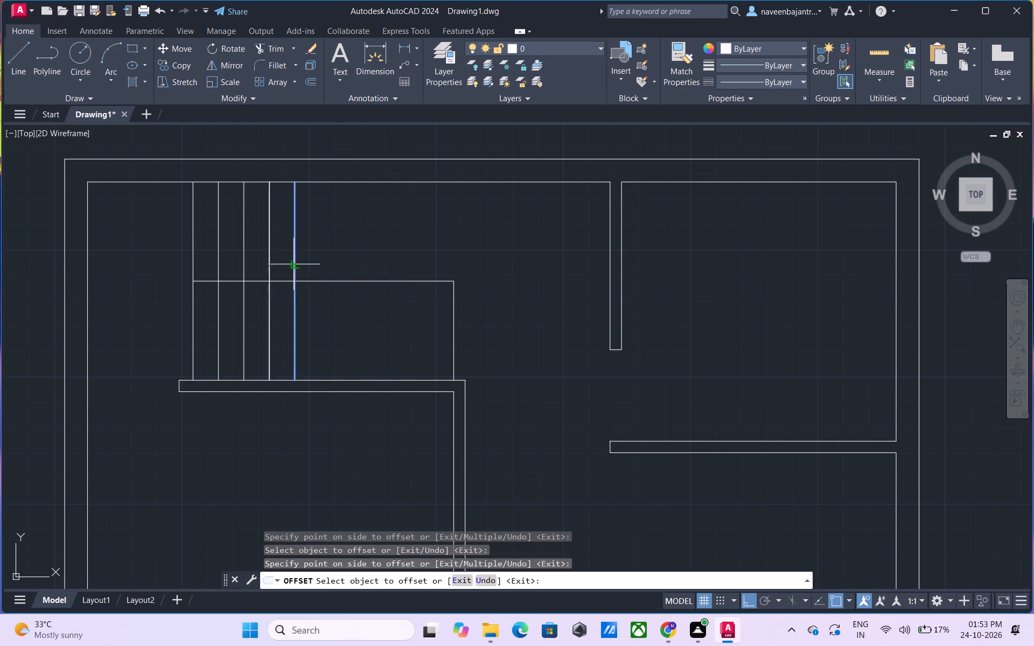
left_click(333, 259)
left_click(320, 264)
left_click(357, 254)
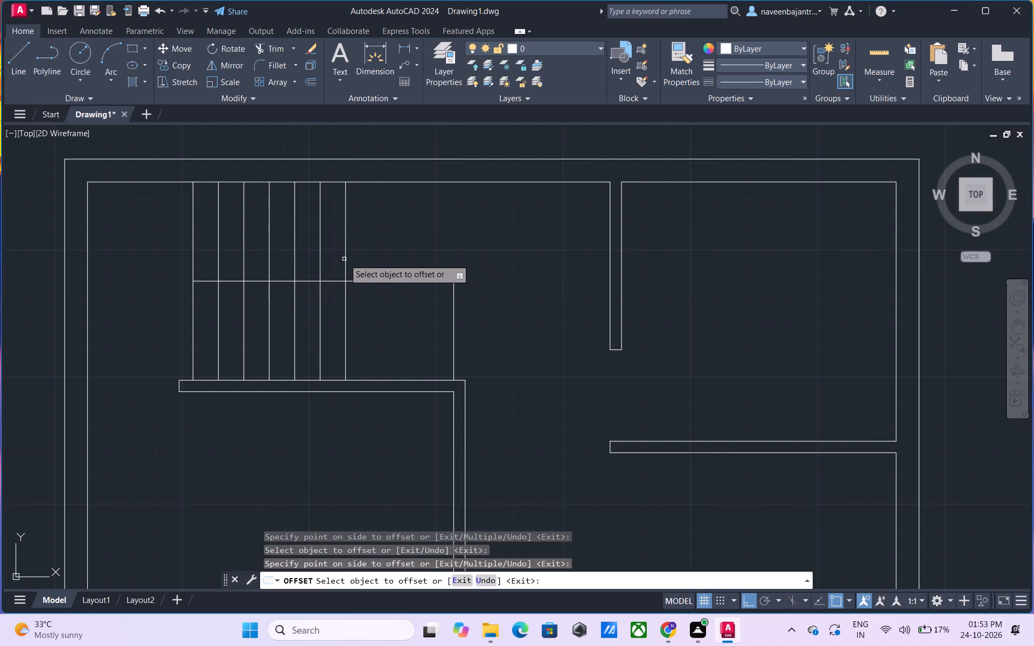
left_click_drag(345, 258, 354, 256)
left_click(407, 248)
left_click(372, 258)
left_click(397, 256)
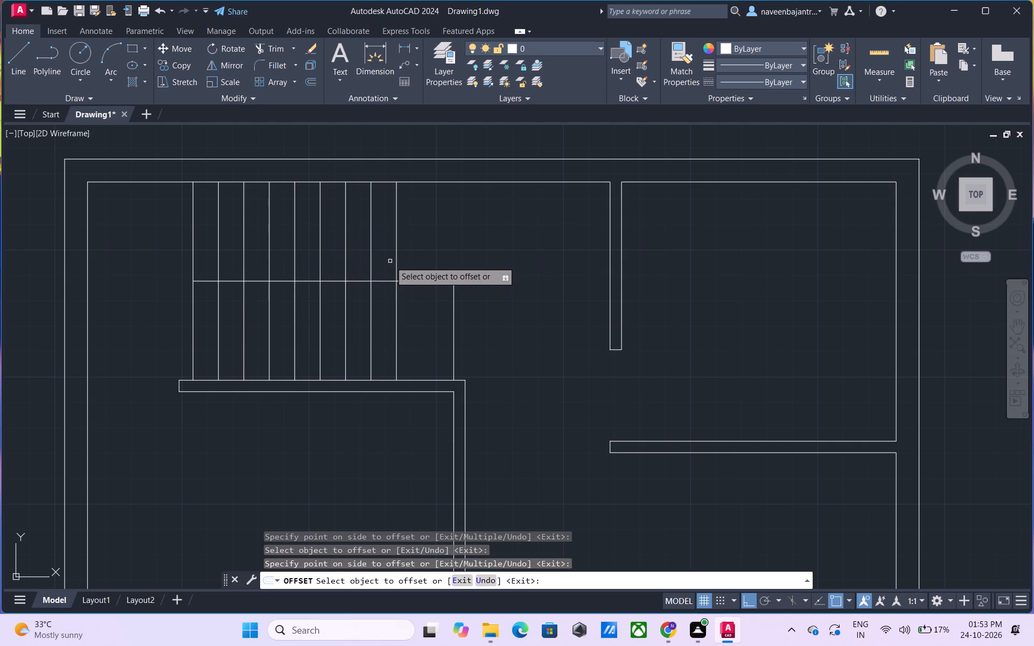
left_click(396, 258)
left_click(433, 254)
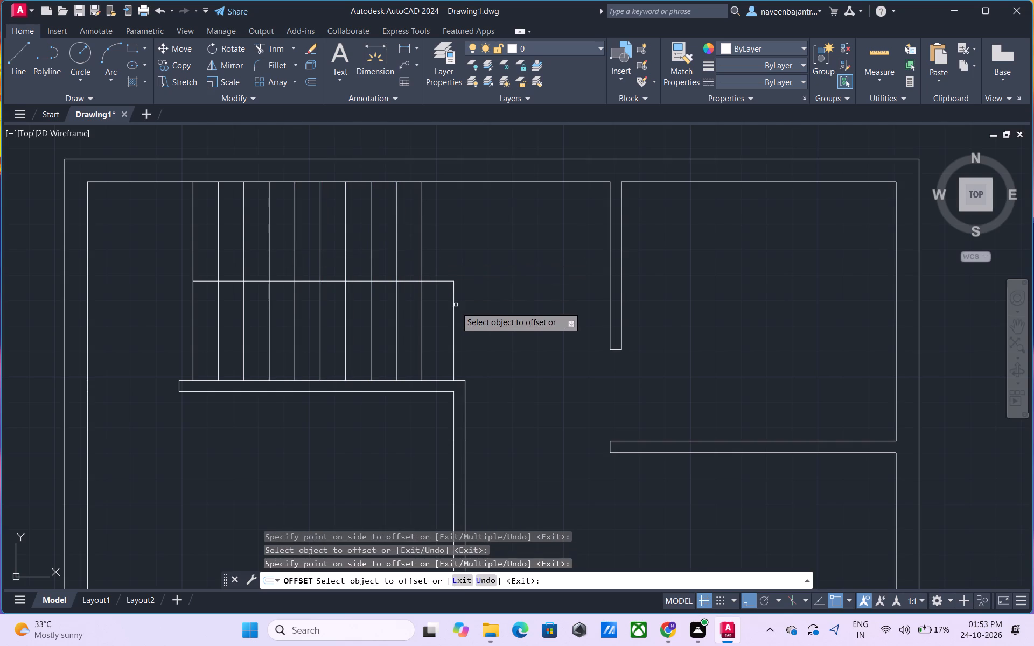
key("Escape")
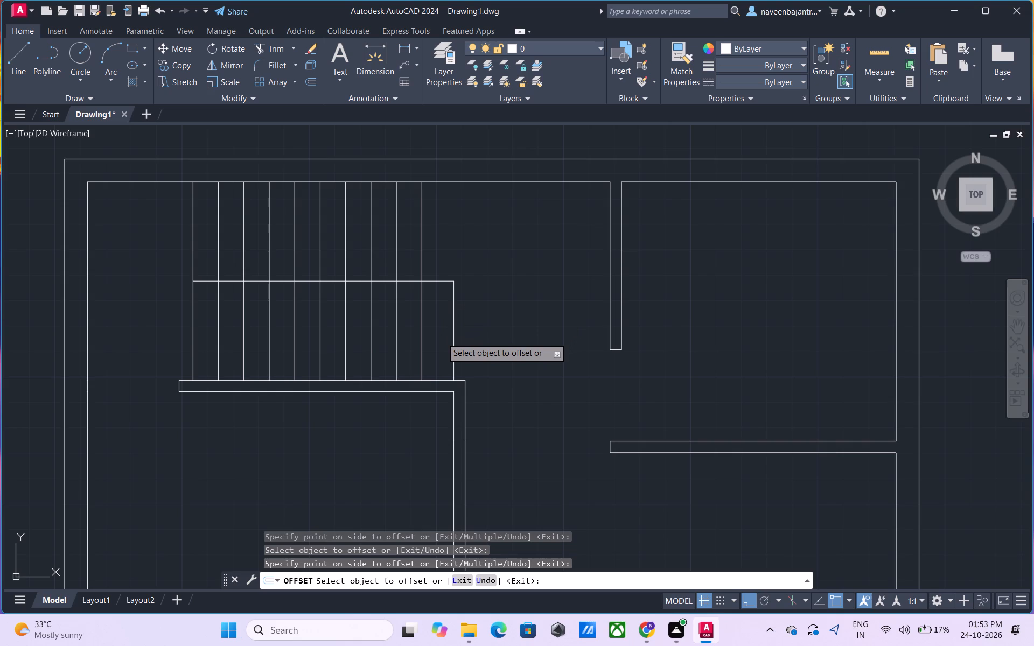
Offset the rightmost tread line another 10" to the right and trim away the stair outline beyond it.
type("o 10\"")
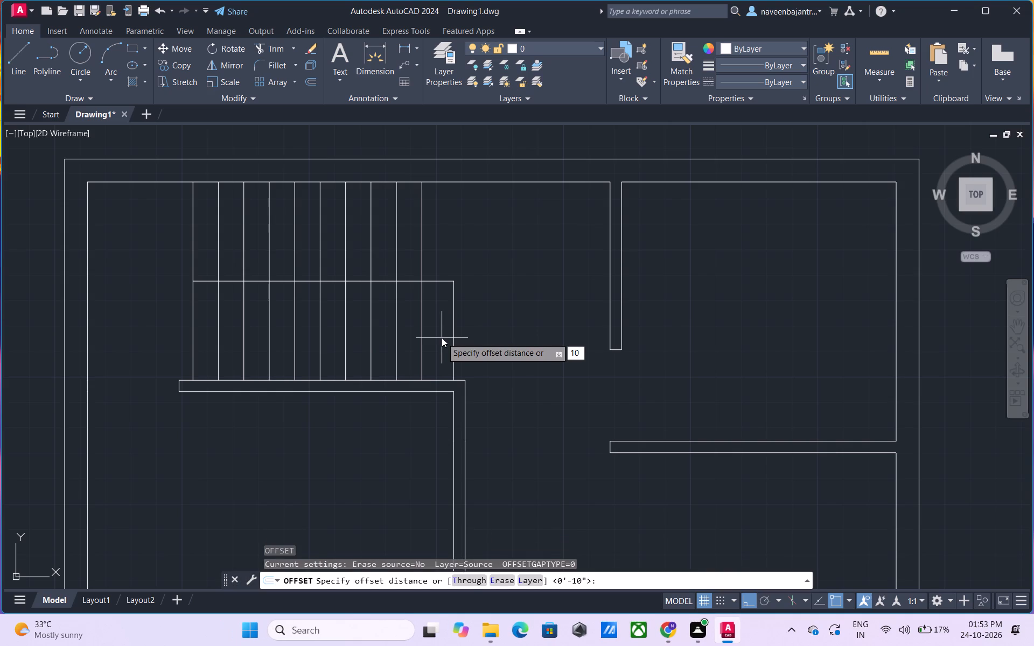
key("Return")
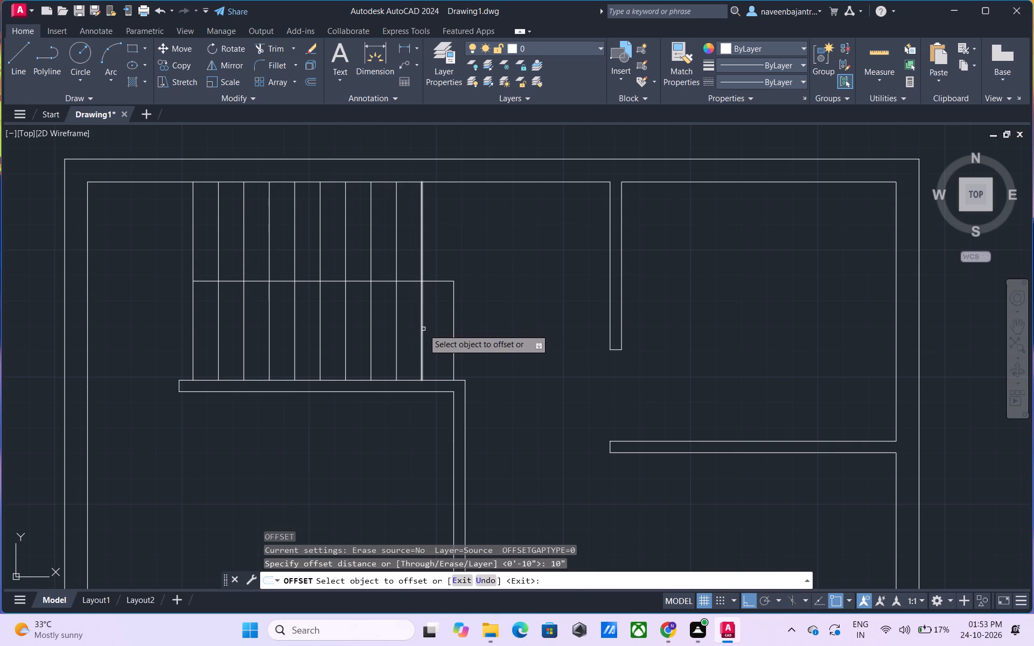
left_click(423, 329)
left_click(434, 329)
key("Escape")
type("tr")
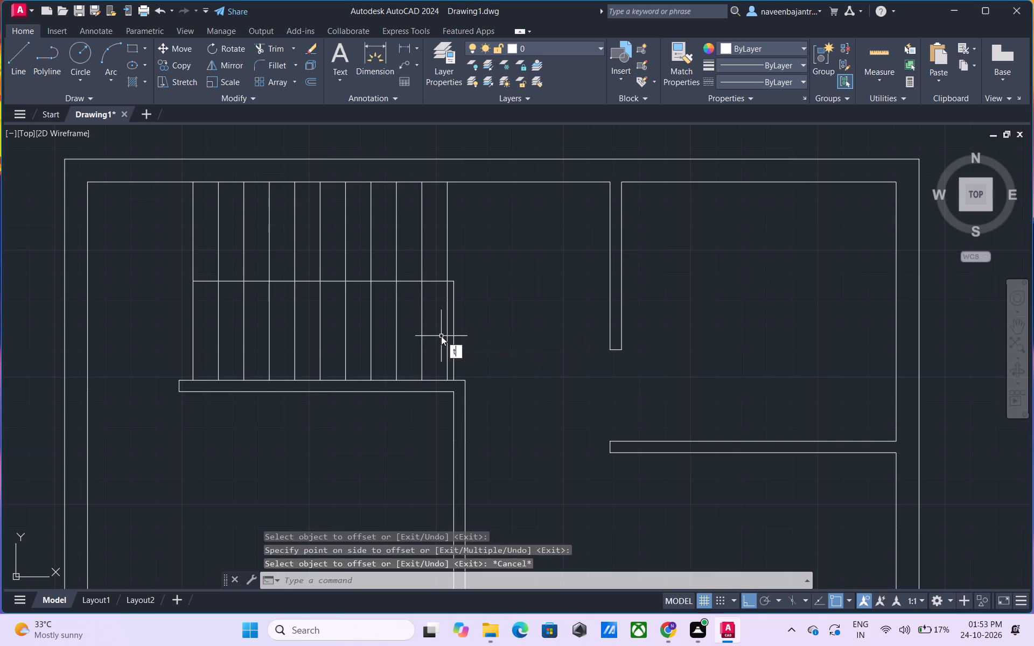
key("space")
left_click(456, 333)
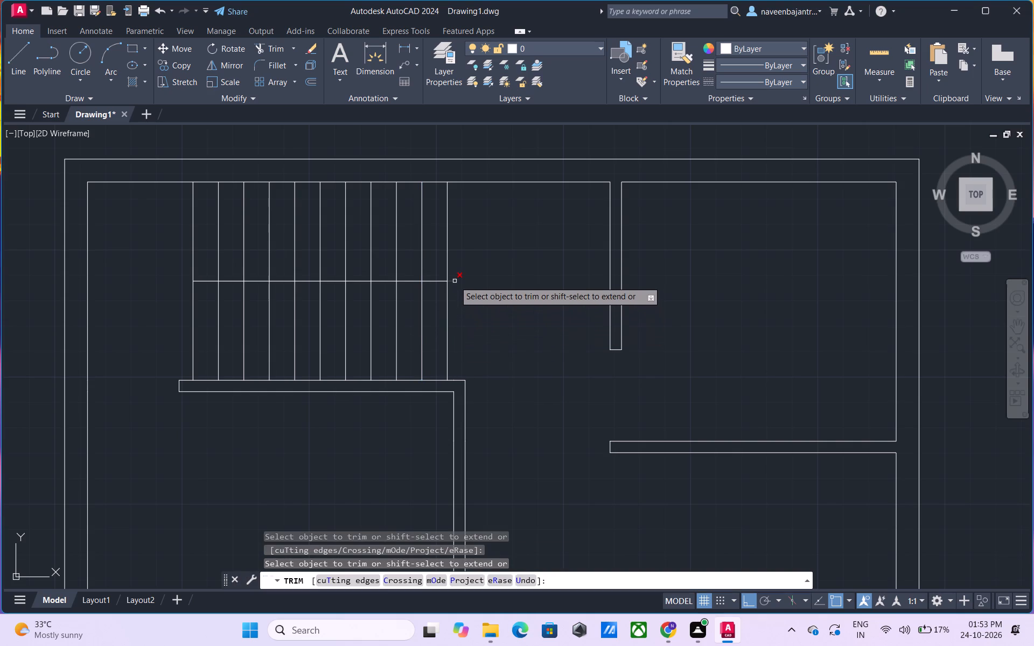
left_click(455, 281)
key("Escape")
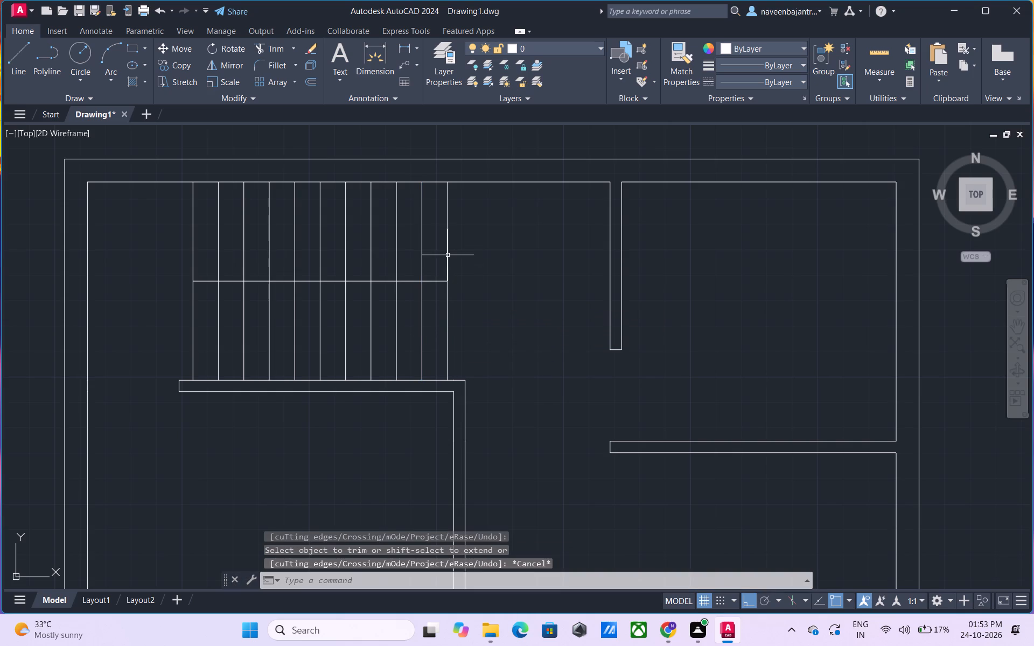
Trim the five rightmost tread lines above the stair's horizontal middle line.
type("tr")
key("space")
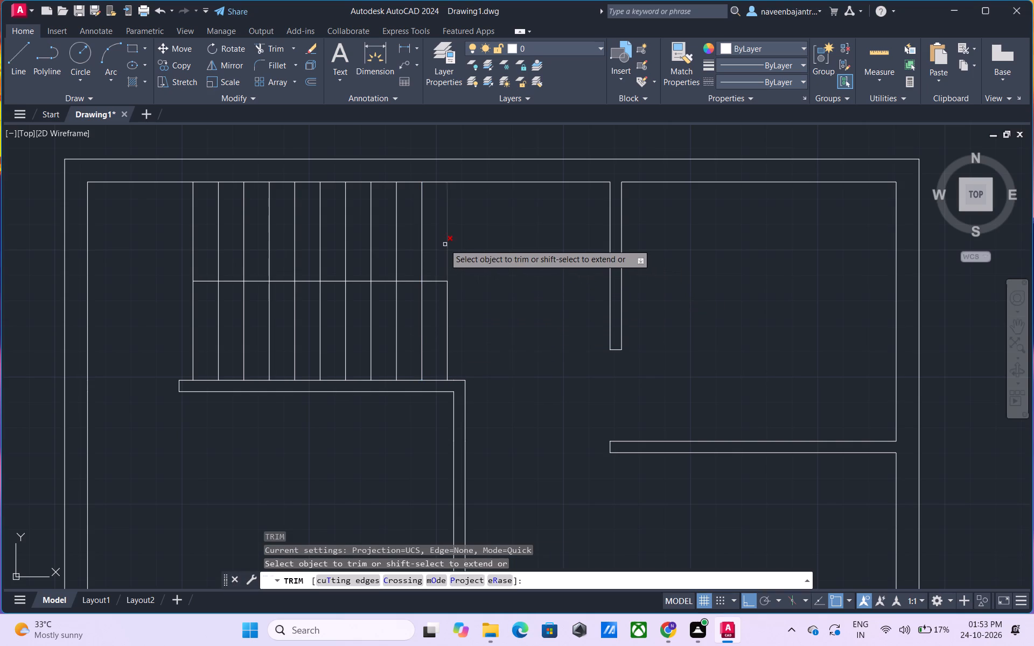
left_click(446, 249)
left_click(422, 255)
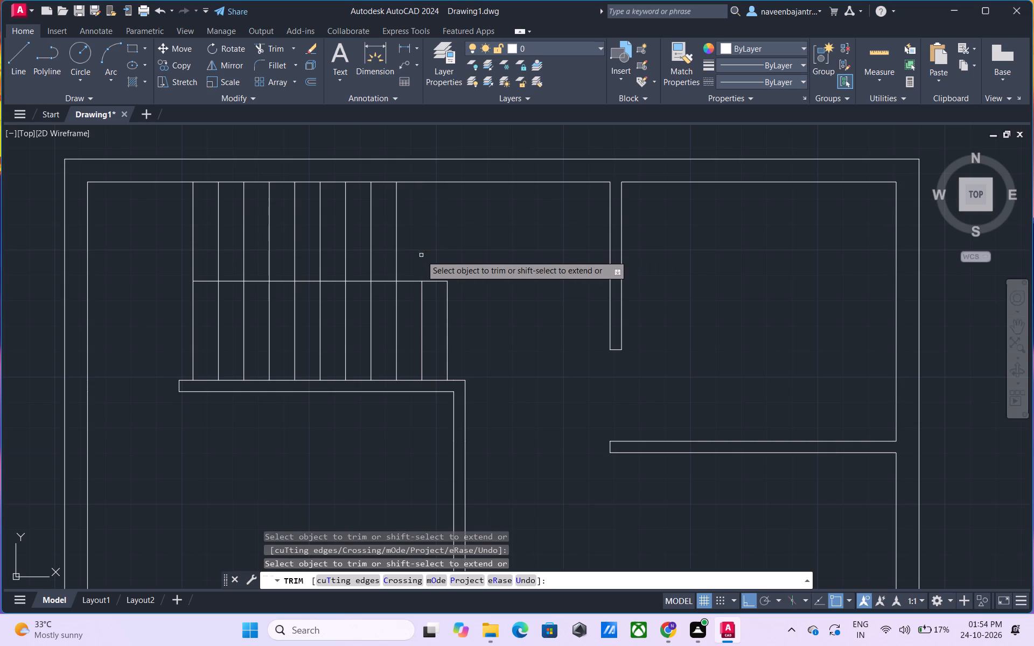
left_click(397, 239)
left_click(371, 227)
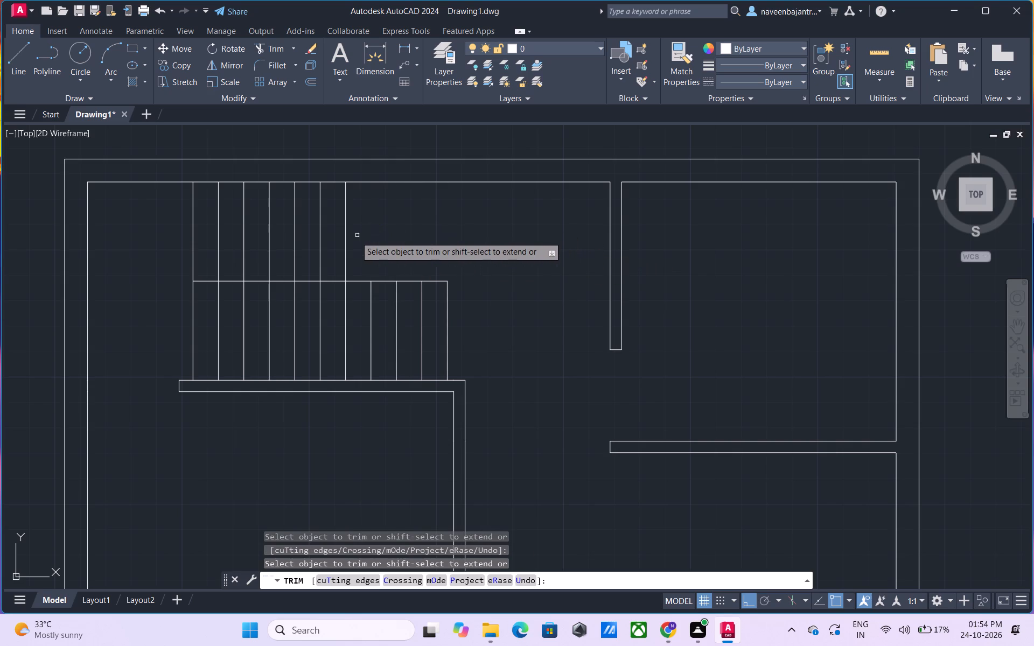
left_click(345, 247)
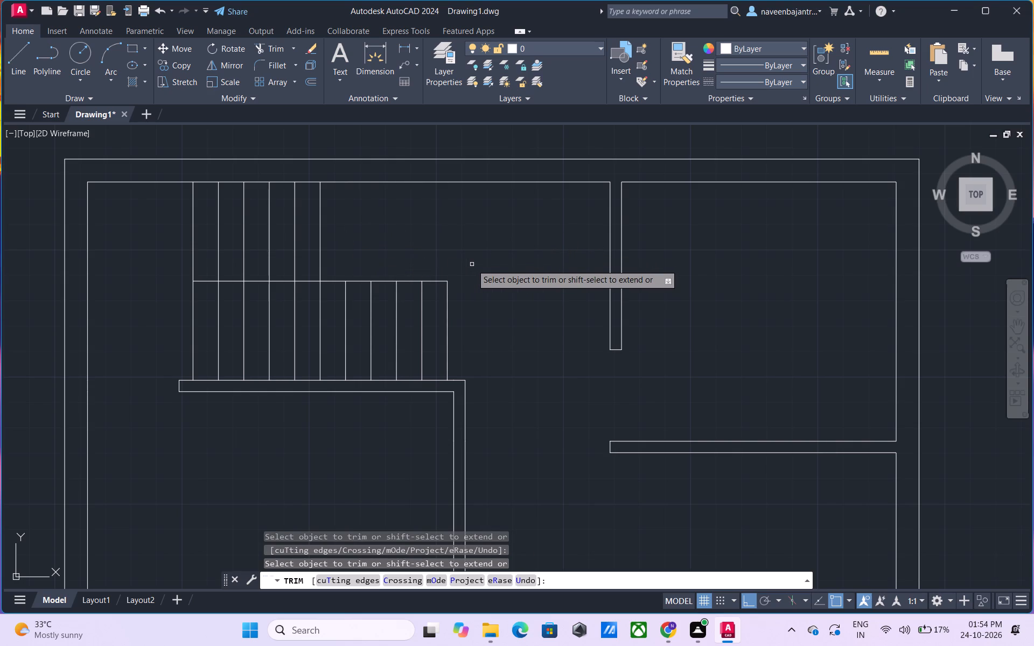
Measure the distance from the room's upper-left inner corner to the first tread line with a temporary dimension.
key("Escape")
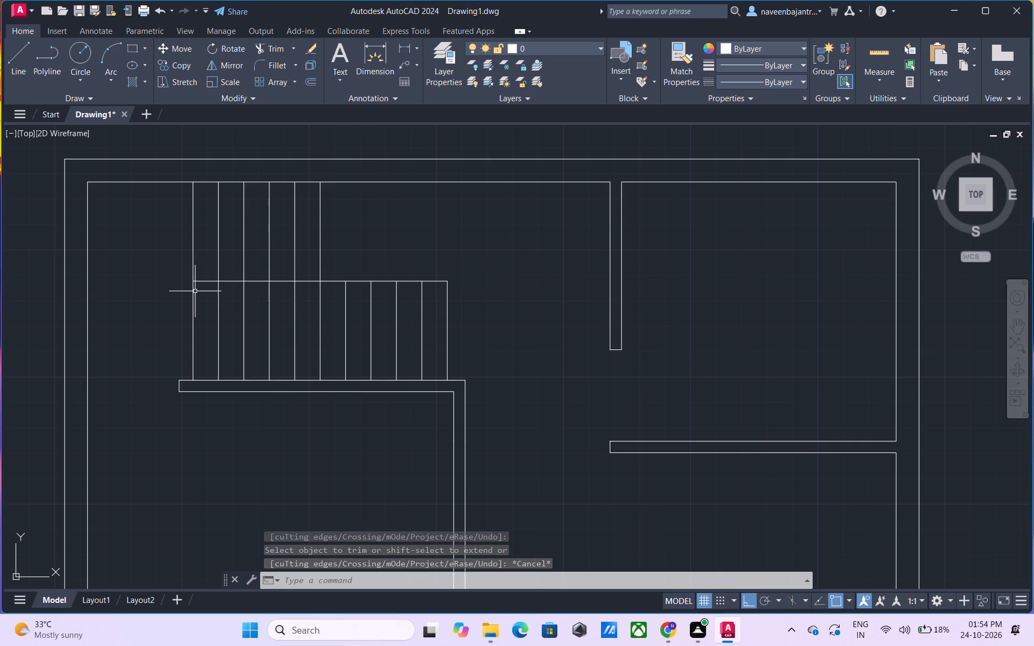
middle_click_drag(146, 219, 187, 276)
scroll(187, 276, "up", 1)
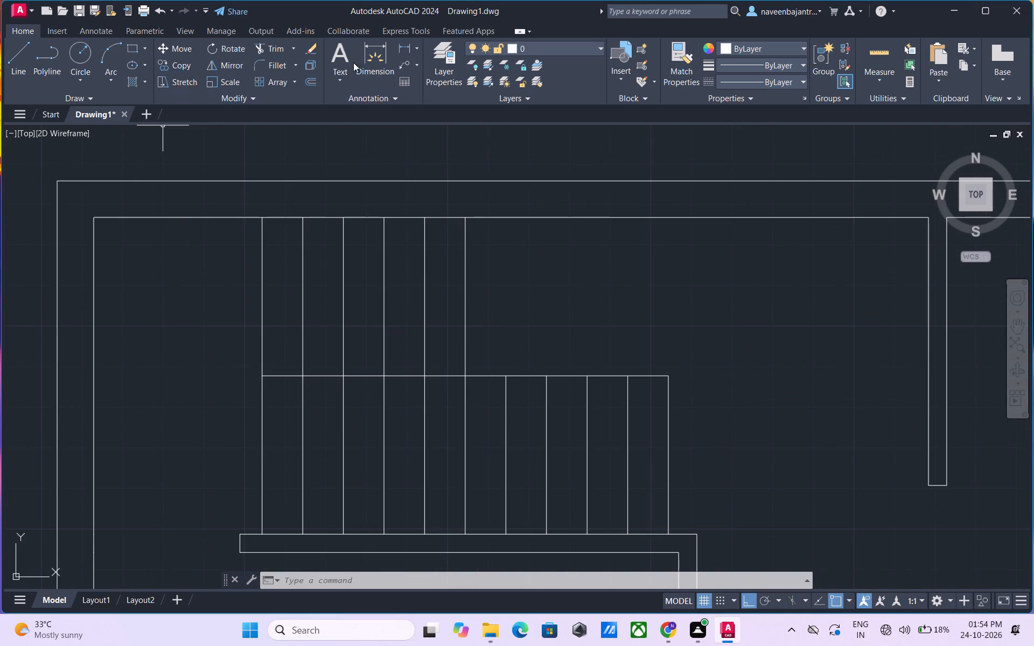
left_click(360, 63)
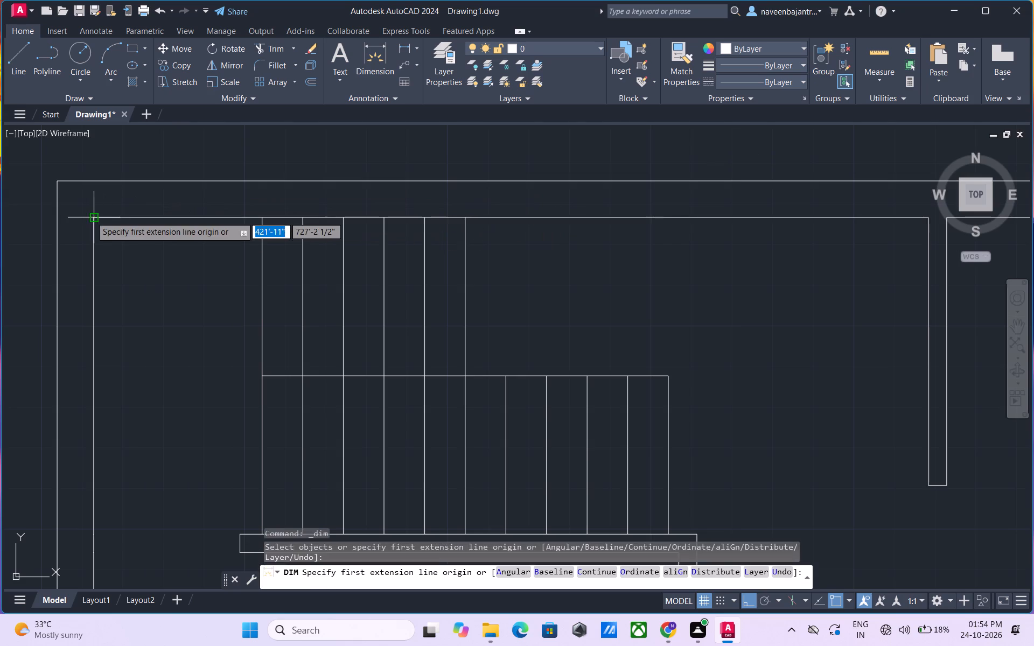
left_click(91, 216)
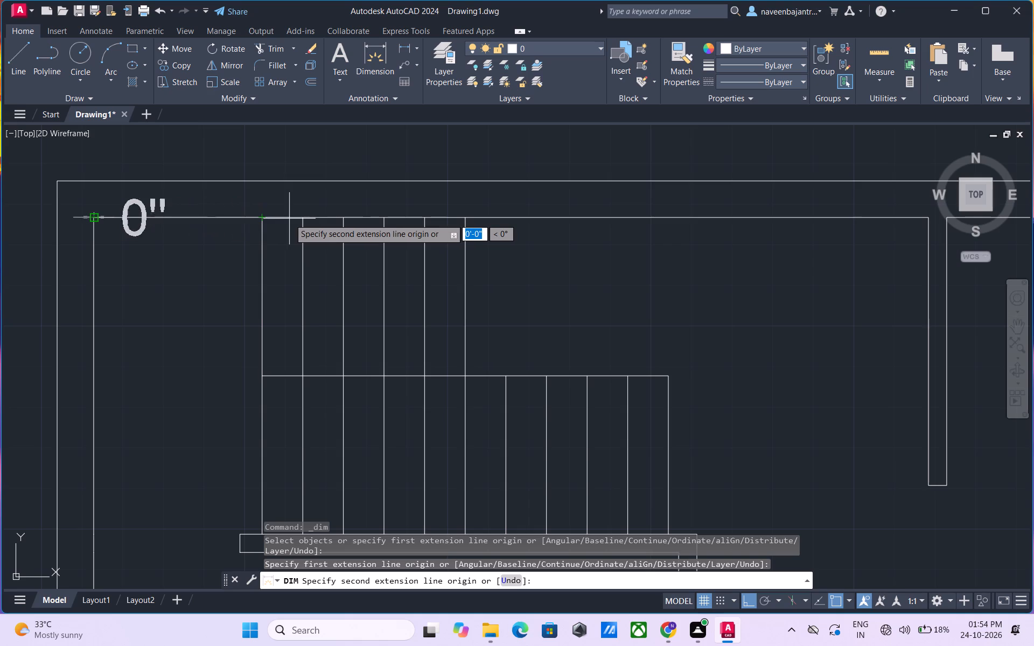
scroll(291, 219, "down", 1)
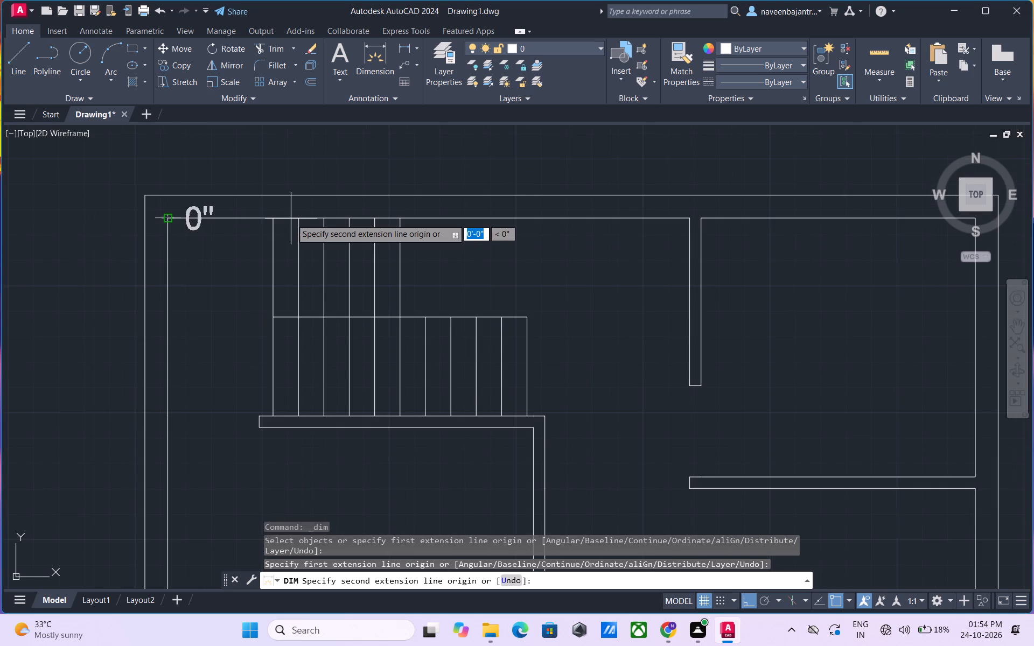
key("Escape")
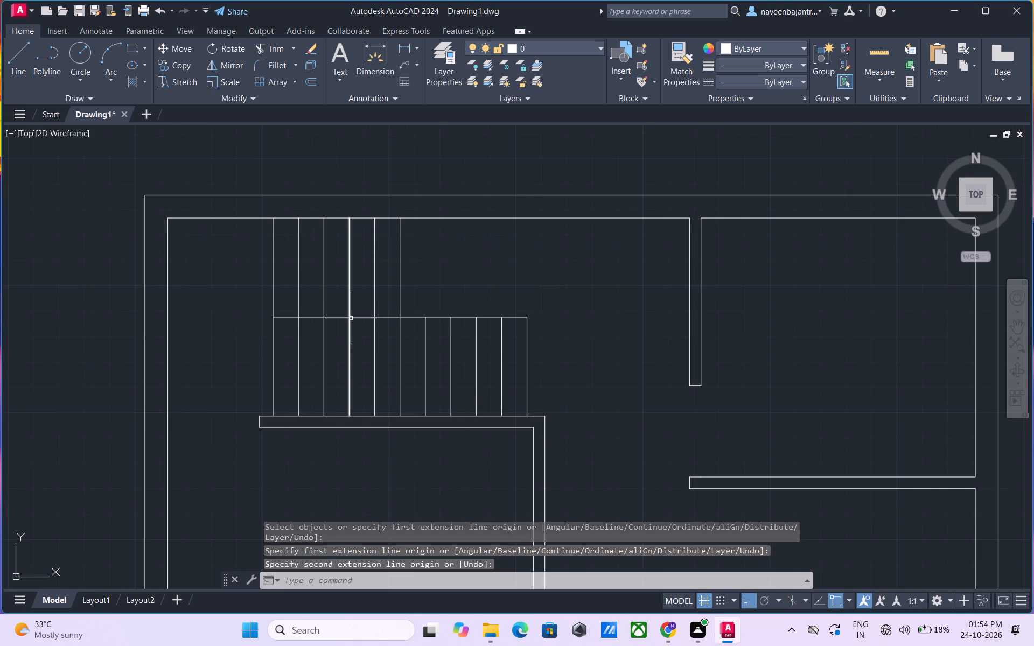
Trim away all the vertical tread lines above and below the stair's horizontal middle line.
type("tr")
key("space")
left_click_drag(244, 285, 247, 285)
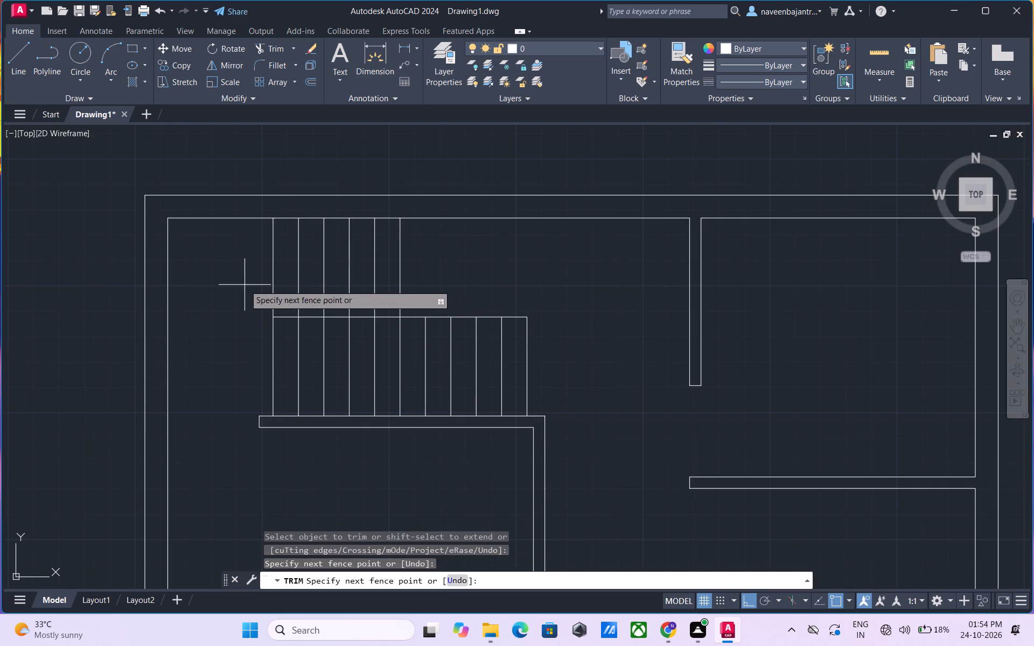
left_click_drag(247, 285, 396, 285)
left_click_drag(356, 298, 434, 287)
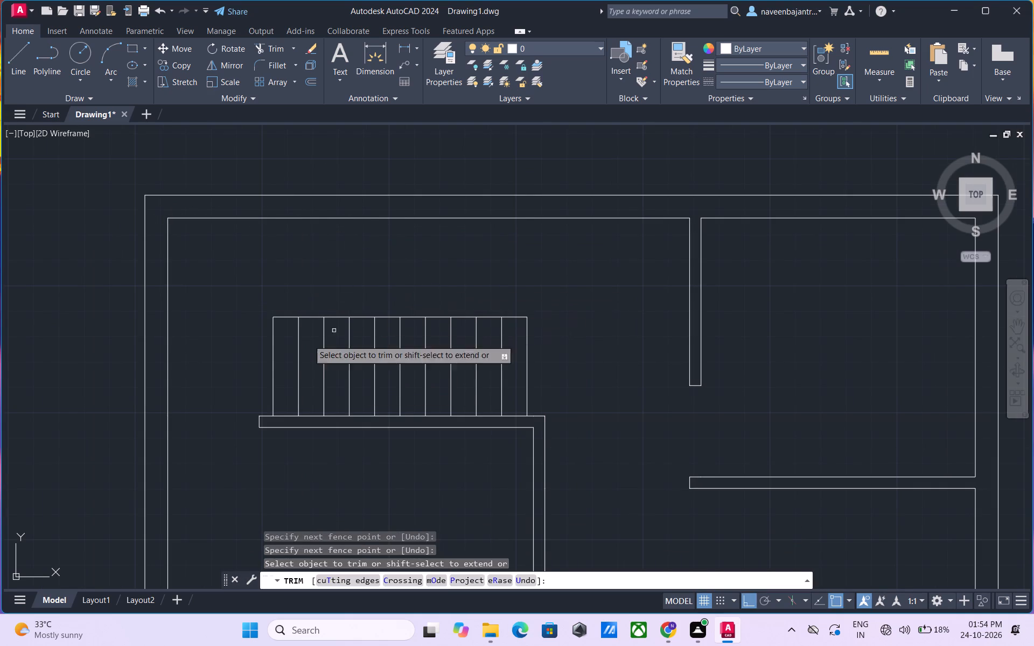
left_click_drag(246, 353, 517, 362)
left_click_drag(498, 366, 546, 365)
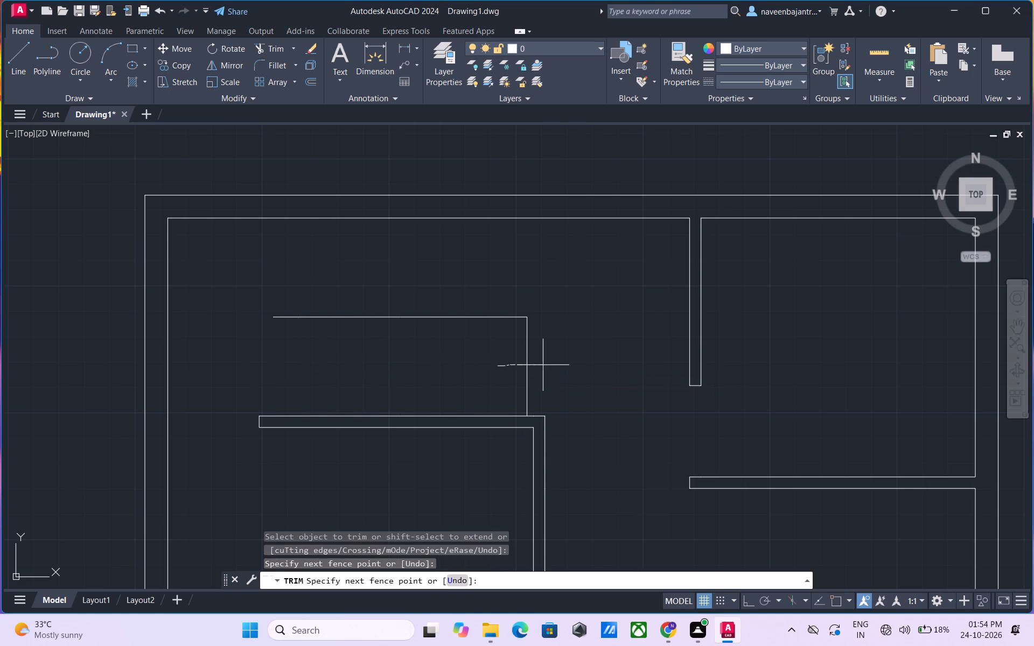
left_click_drag(546, 365, 549, 365)
key("Escape")
key("Escape")
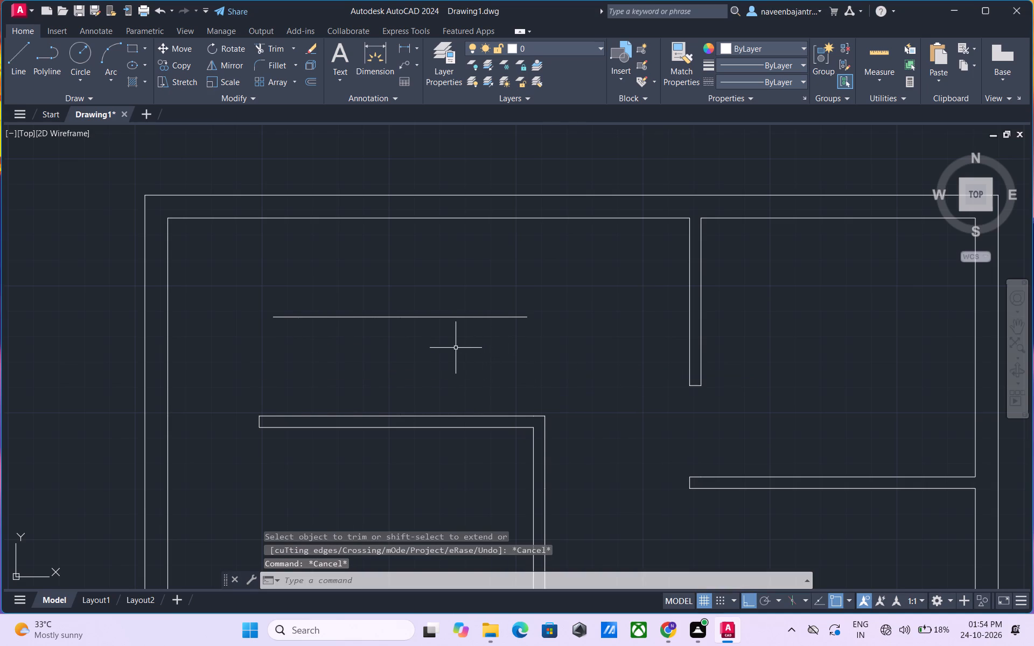
Draw a line 4'1" right from the room's upper-left inner corner, then straight down to the interior wall's top face.
type("l")
key("space")
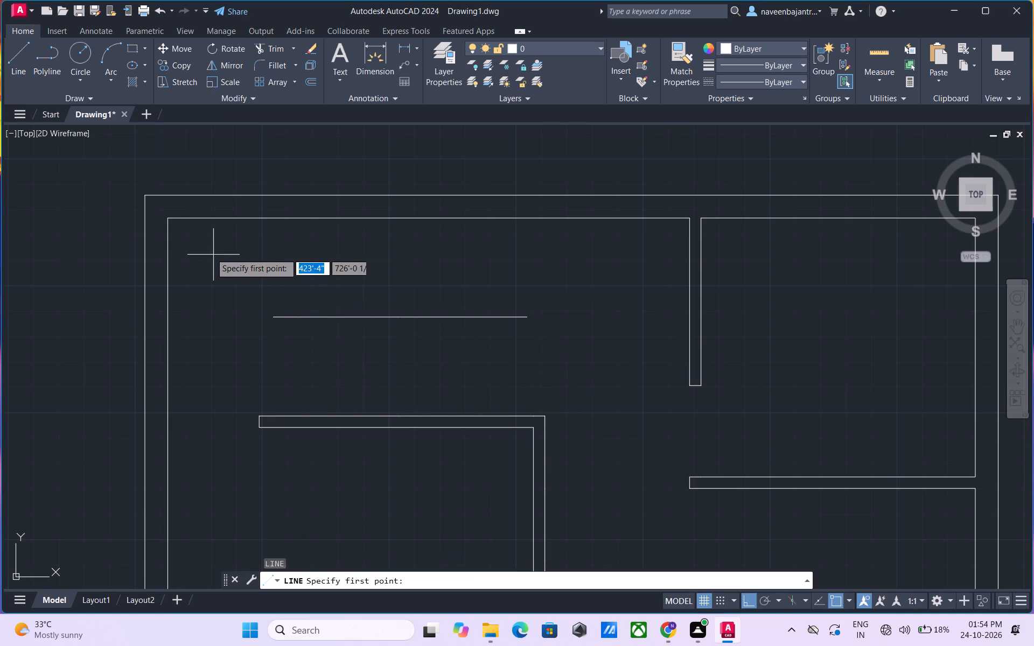
left_click(169, 217)
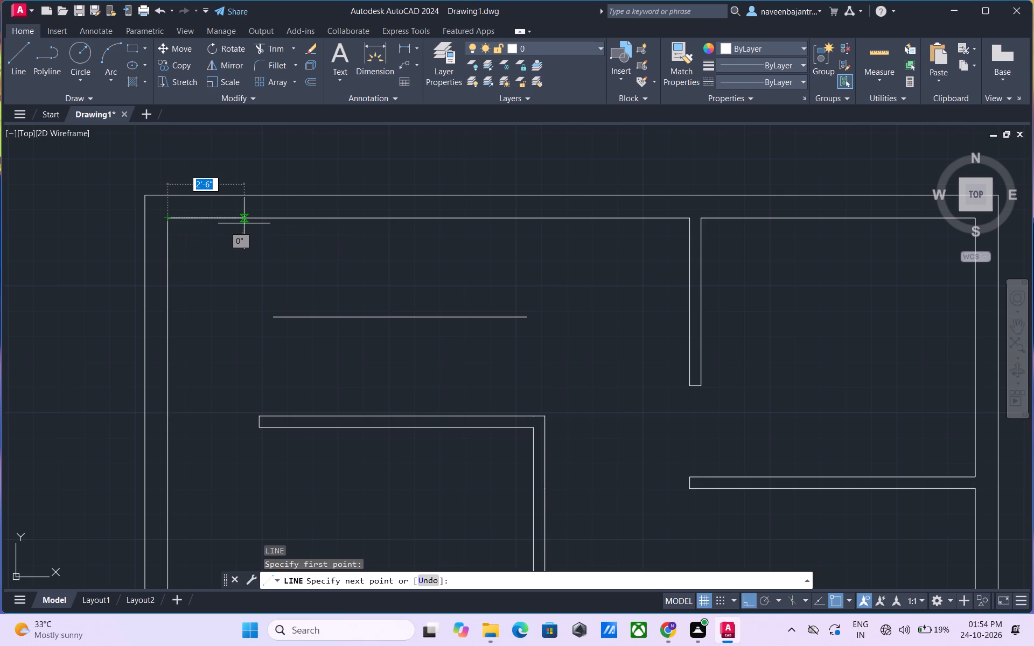
type("4'1\"")
key("Return")
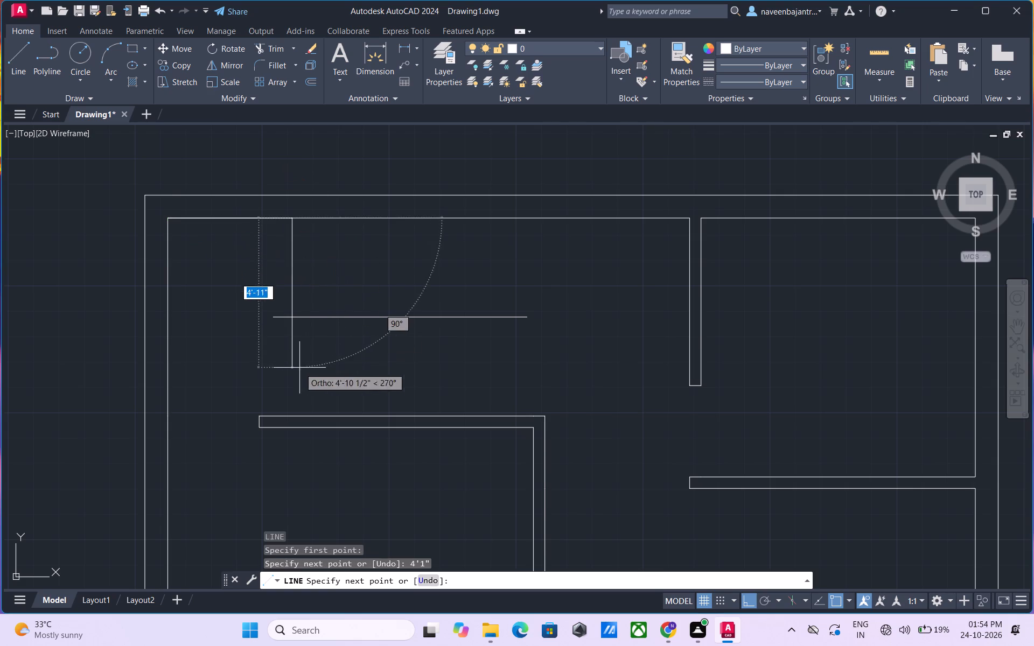
left_click(292, 414)
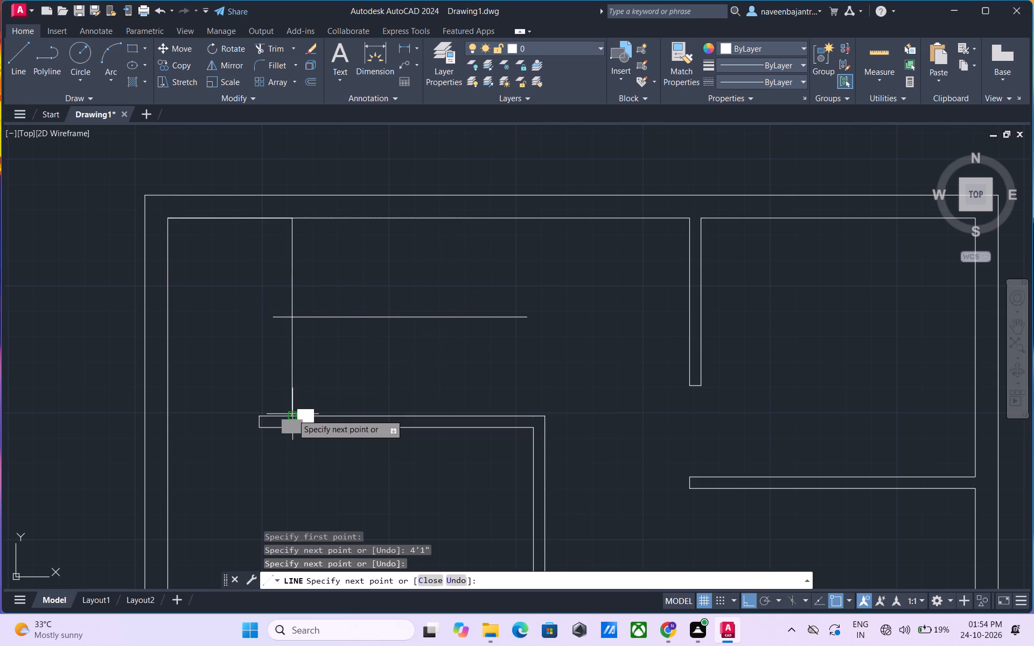
key("Escape")
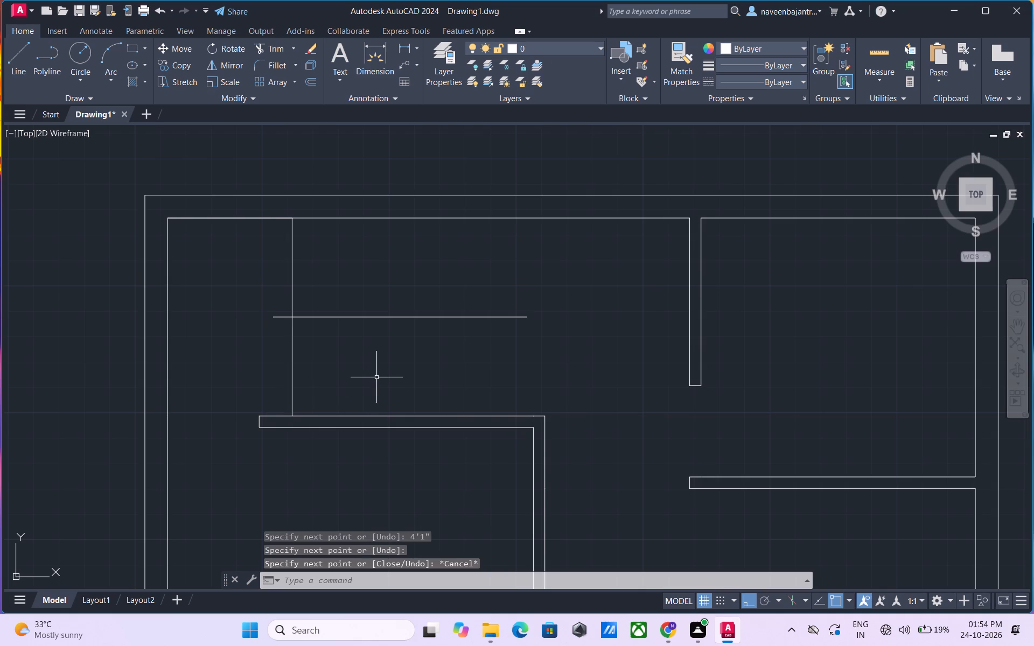
key("Escape")
Offset the new vertical line 10" to the right nine times in succession to lay out the stair treads.
type("o 10\"")
key("Return")
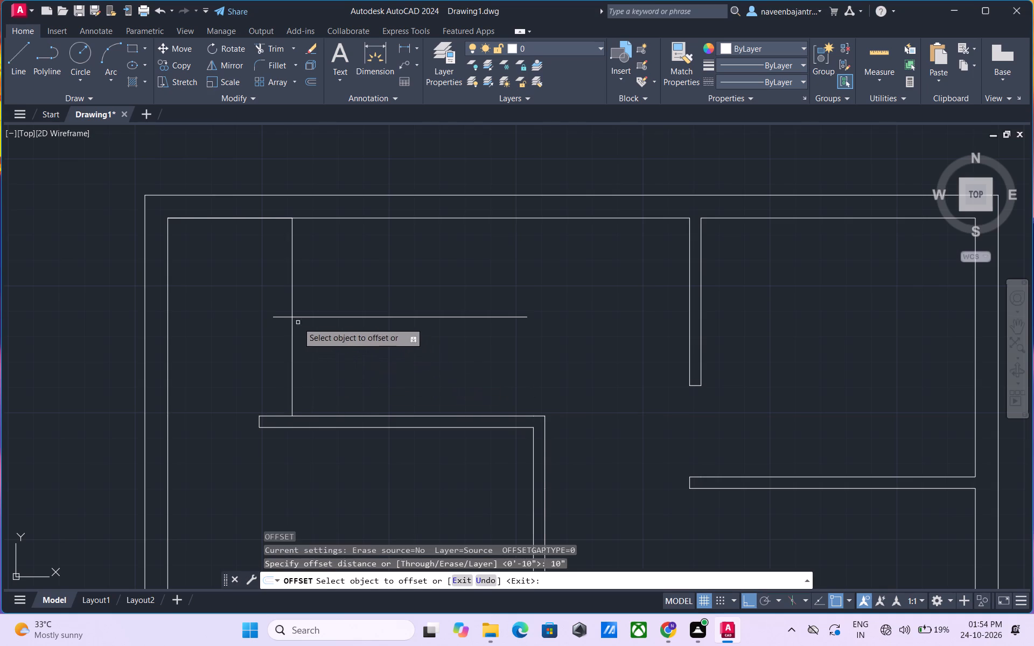
left_click(292, 300)
left_click(337, 296)
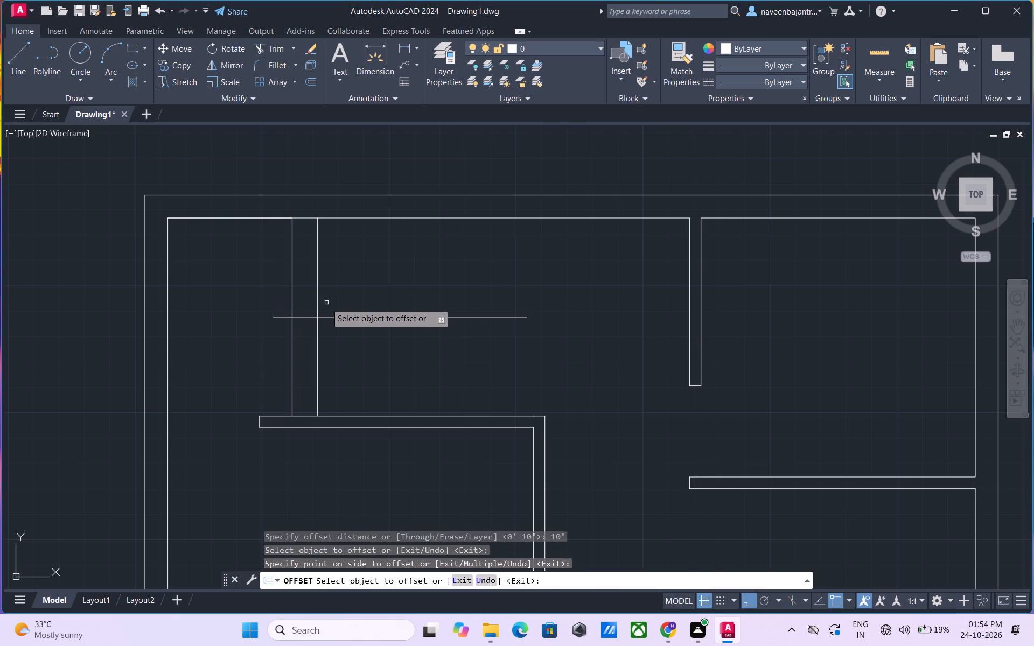
left_click(317, 289)
left_click(351, 284)
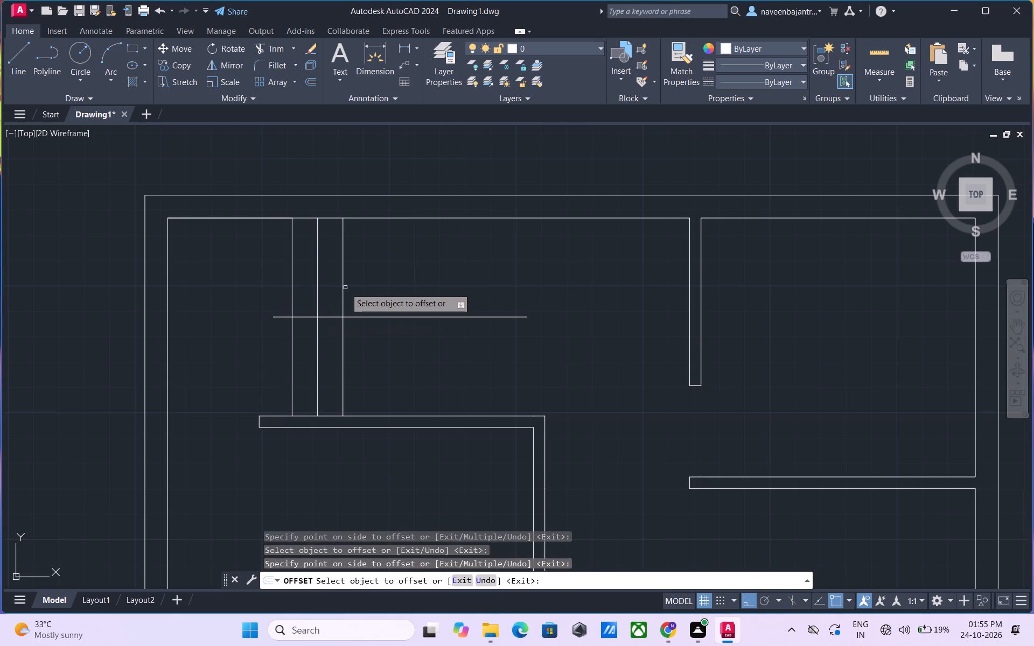
left_click(343, 291)
left_click(363, 290)
left_click(369, 290)
left_click(401, 288)
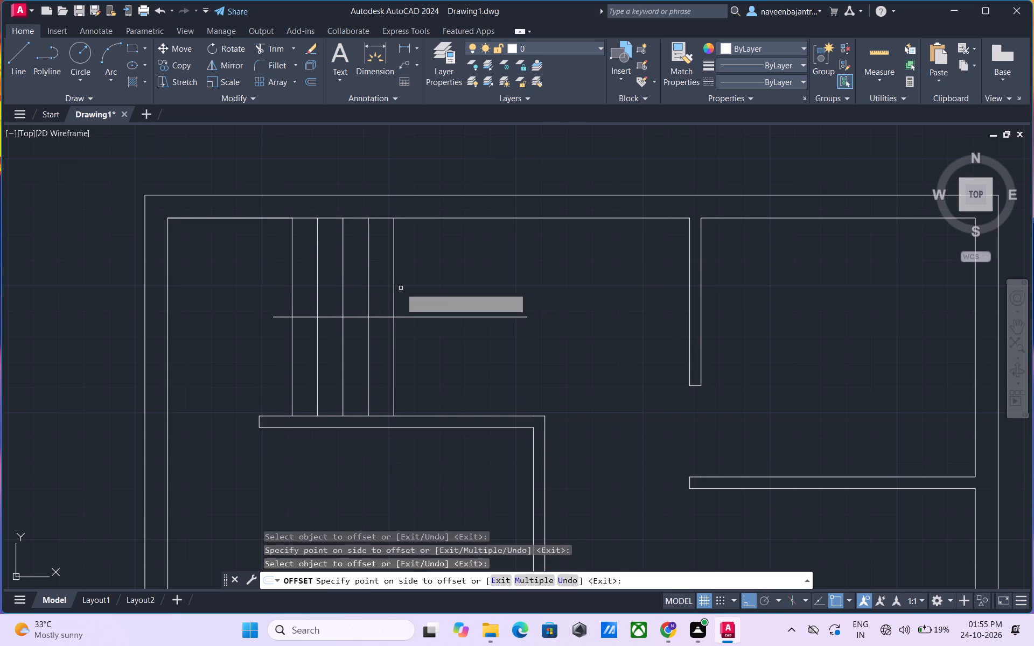
left_click_drag(393, 291, 407, 289)
left_click(420, 286)
left_click_drag(417, 290, 426, 289)
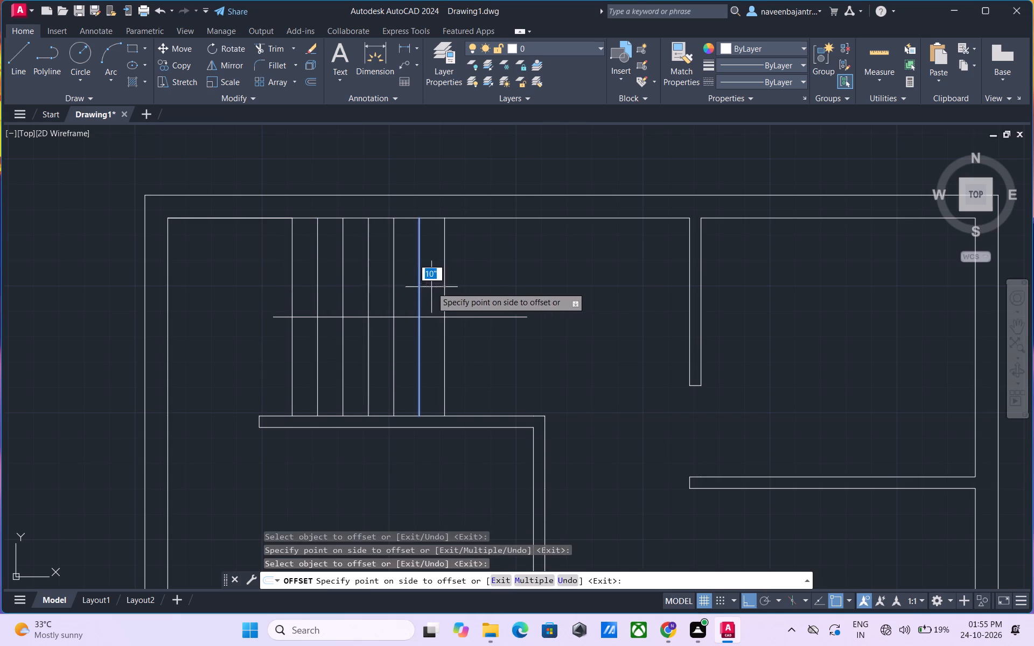
left_click(436, 286)
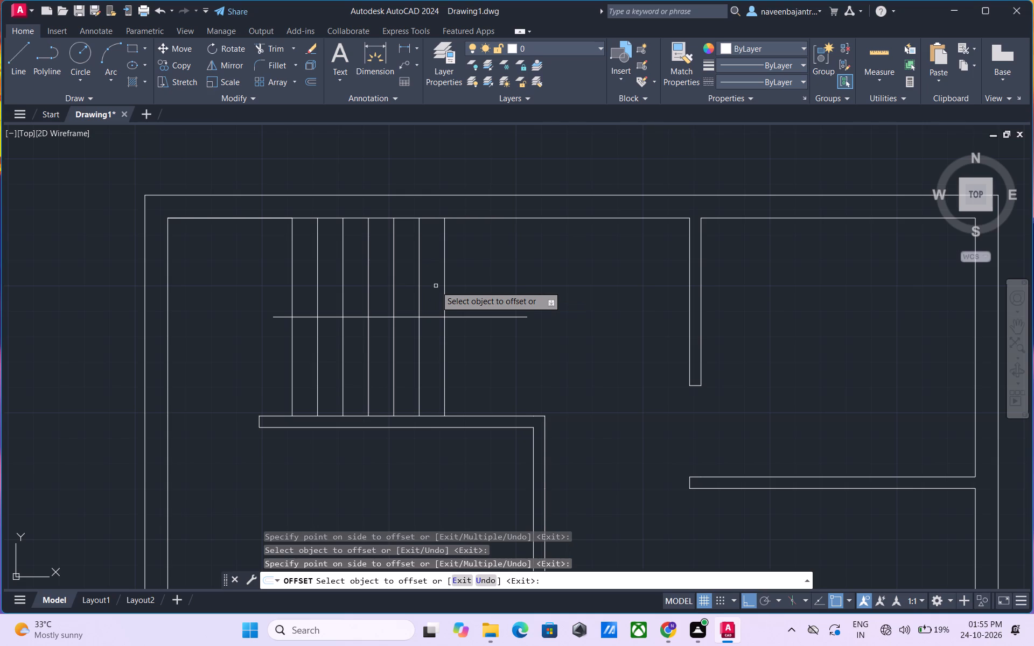
left_click(445, 296)
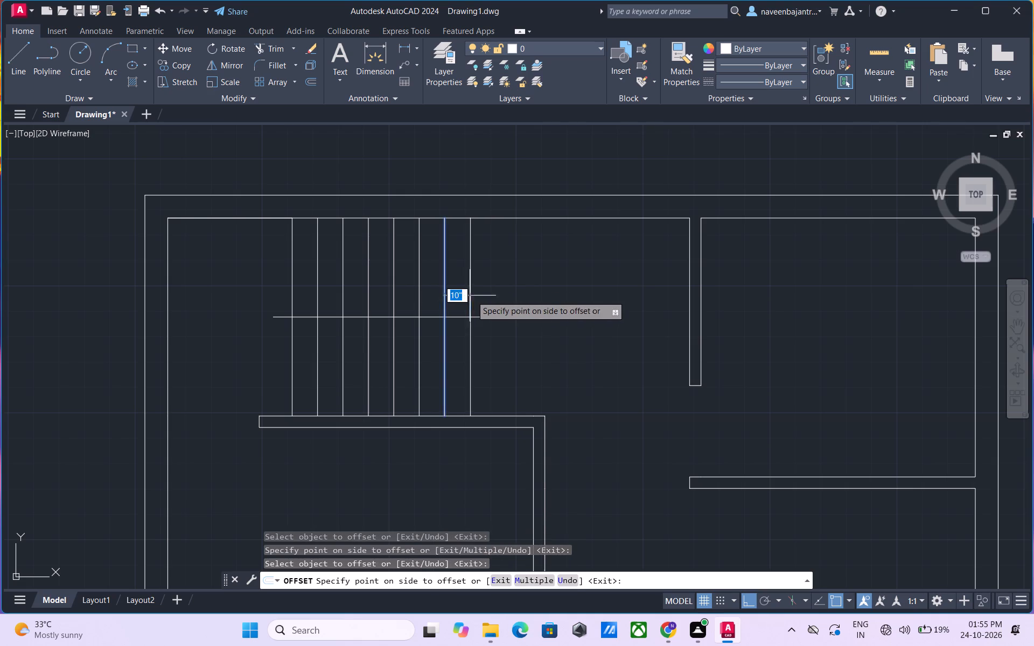
left_click(474, 296)
left_click(469, 302)
left_click(494, 300)
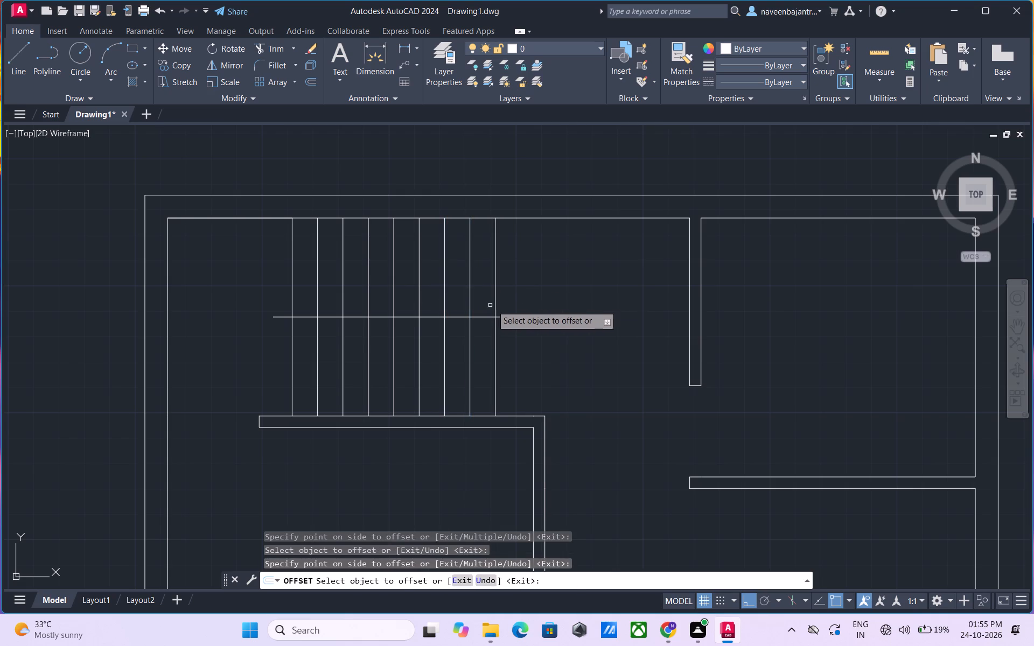
left_click_drag(494, 305, 506, 303)
left_click(522, 301)
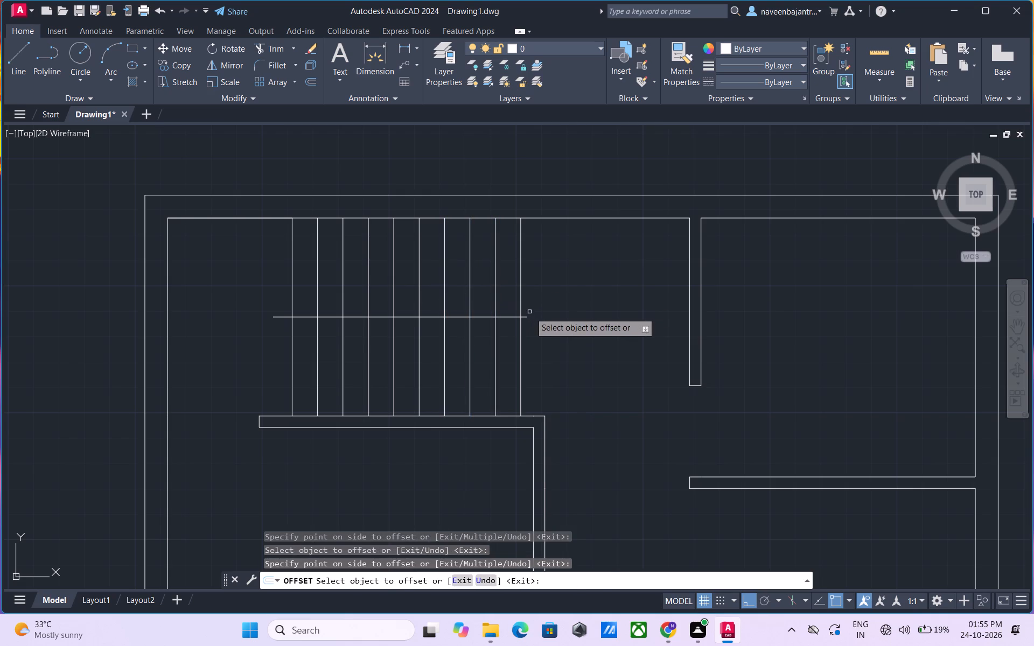
key("Escape")
Trim the horizontal middle line's overshoots beyond the first and last tread lines.
type("tr")
key("space")
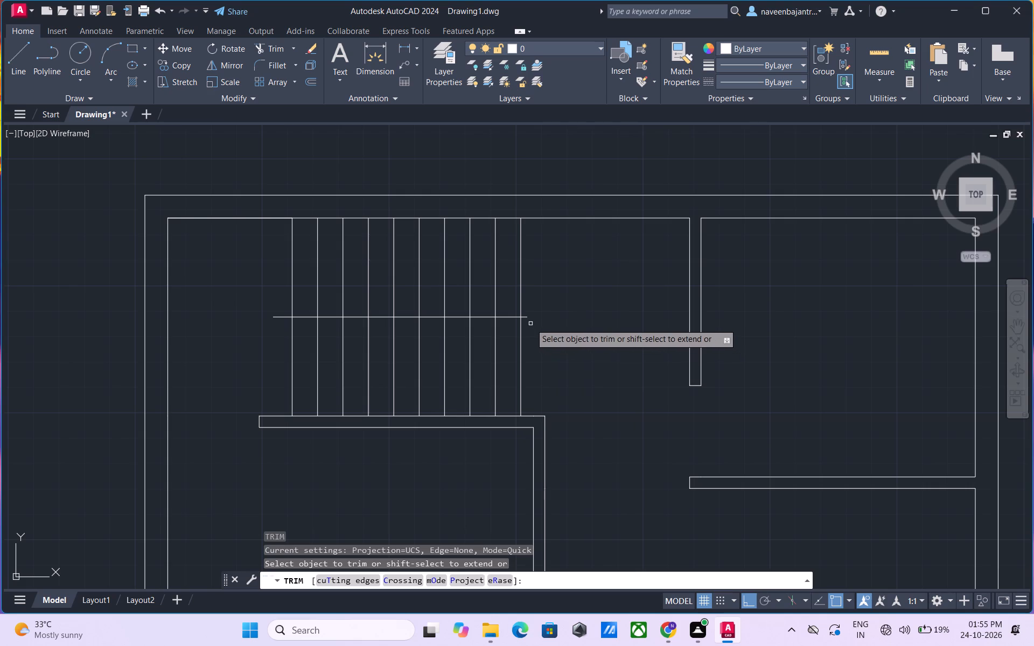
left_click(527, 318)
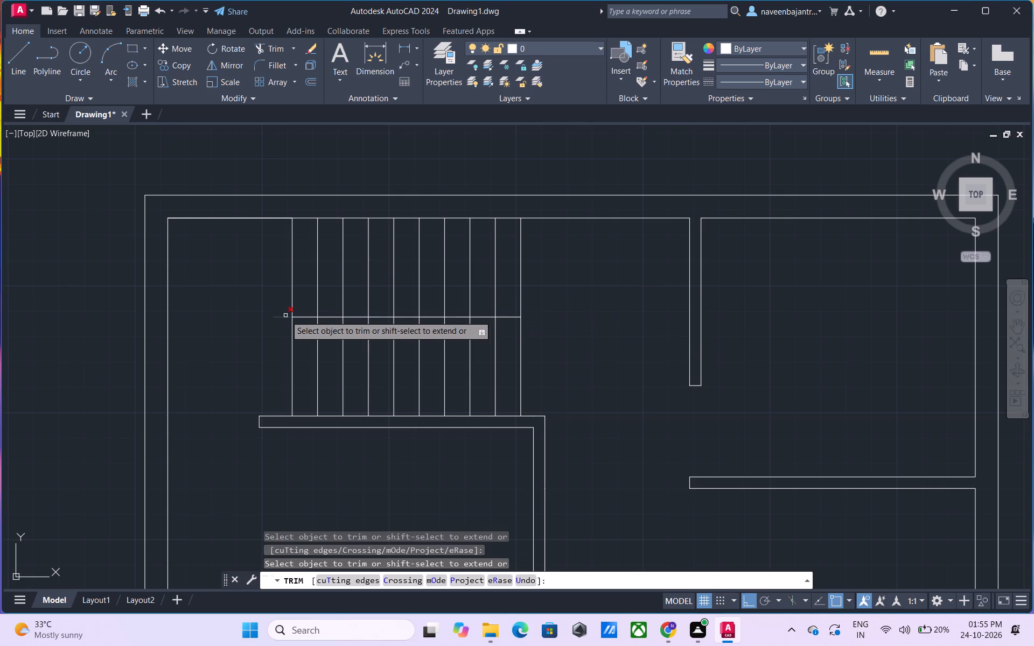
left_click(285, 315)
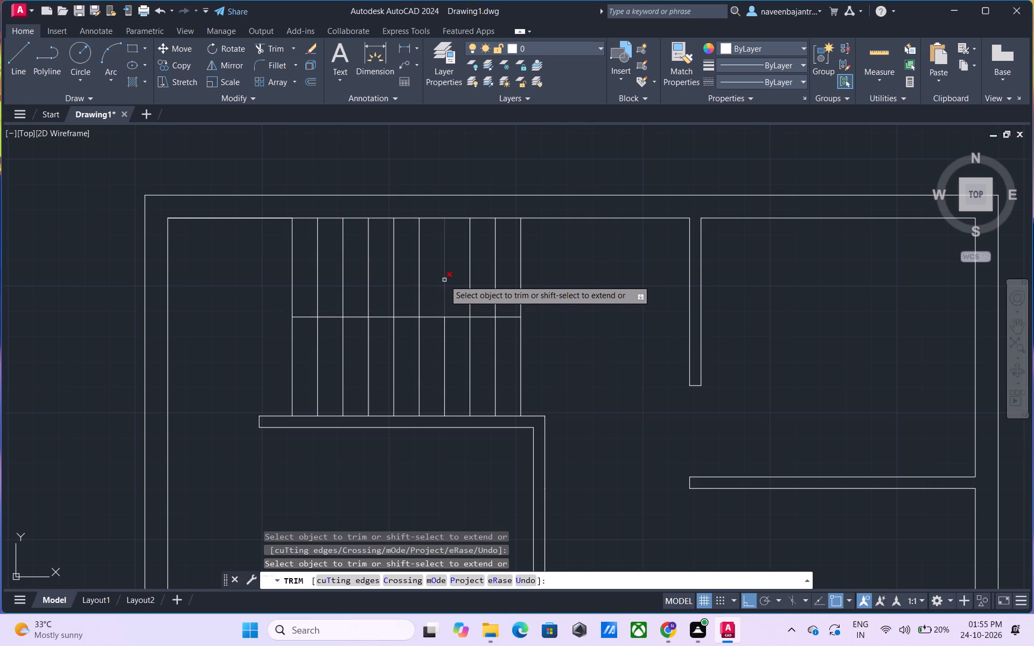
Trim the four rightmost tread lines above the stair's horizontal middle line.
left_click(444, 280)
left_click(472, 285)
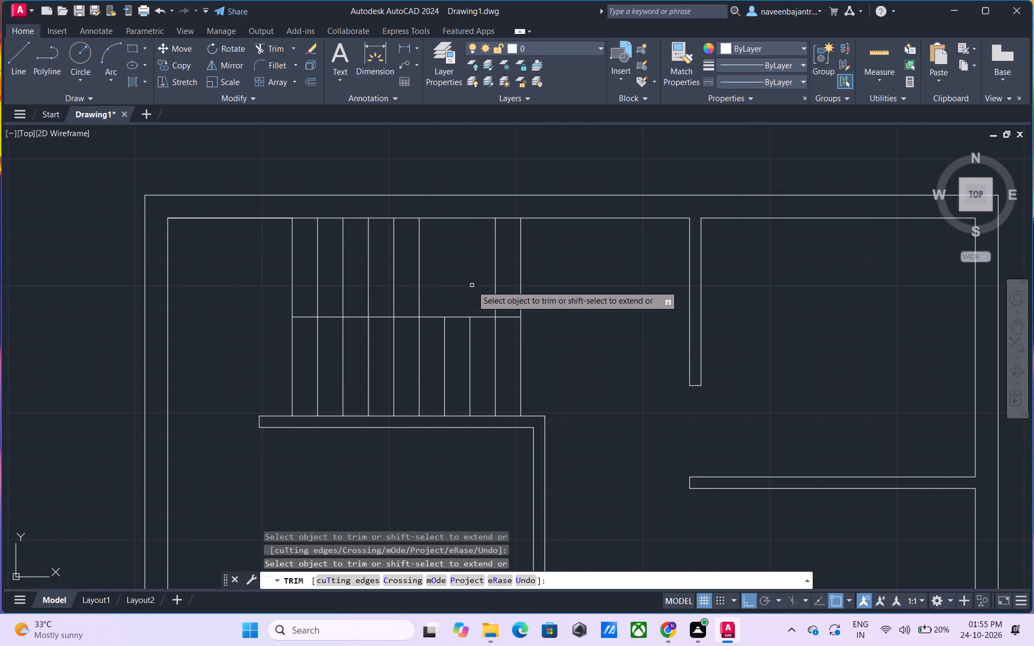
left_click(495, 291)
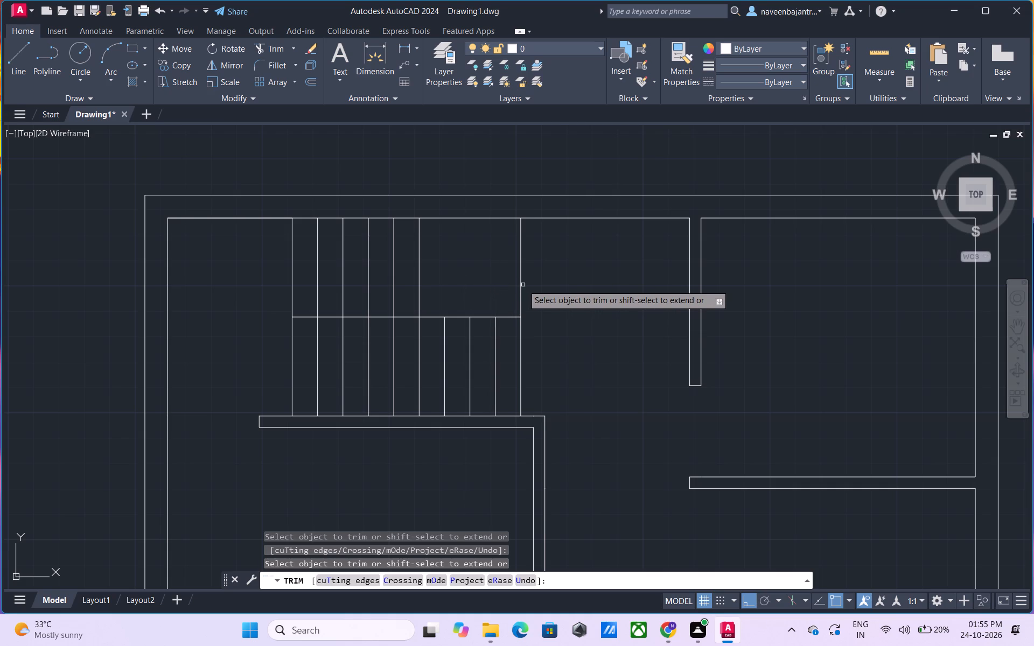
left_click(522, 286)
key("Escape")
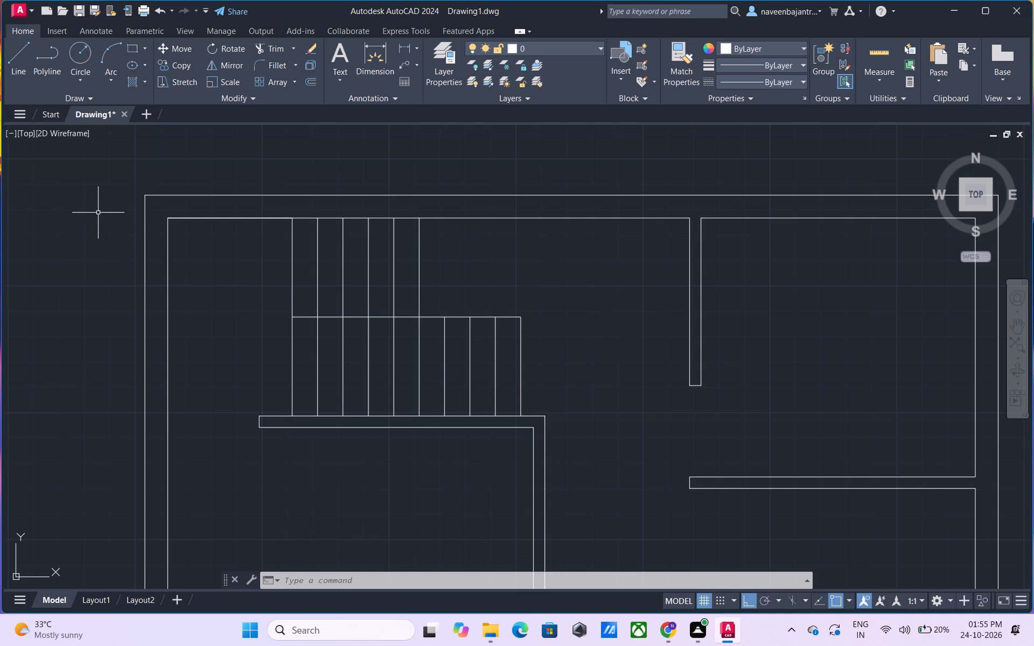
key("Escape")
Measure the distance from the room's upper-left inner corner to the first tread line with a temporary dimension.
left_click(371, 57)
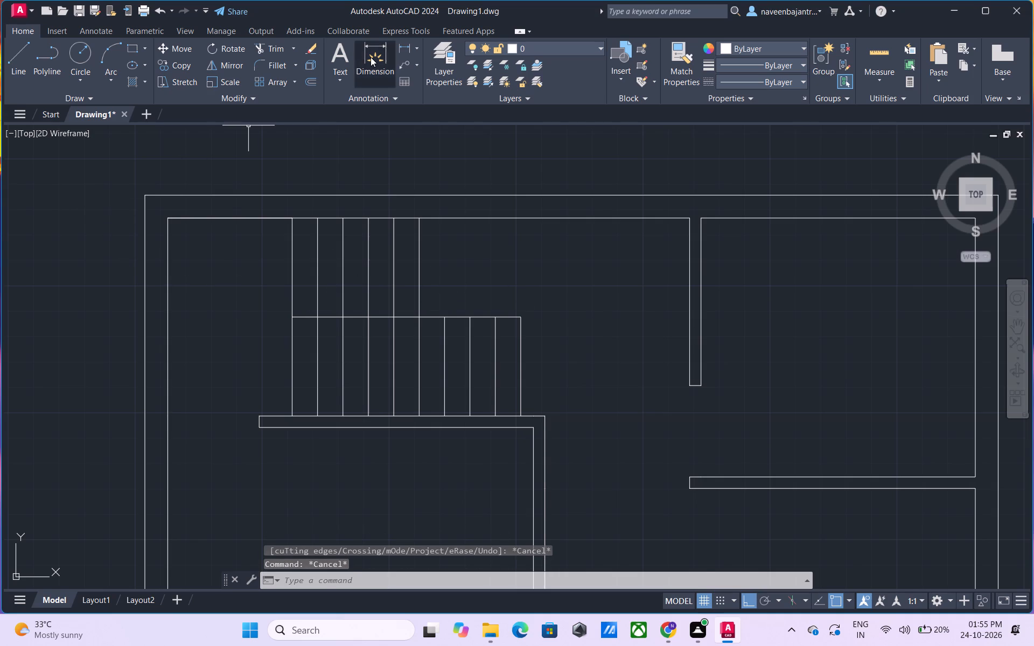
left_click(166, 221)
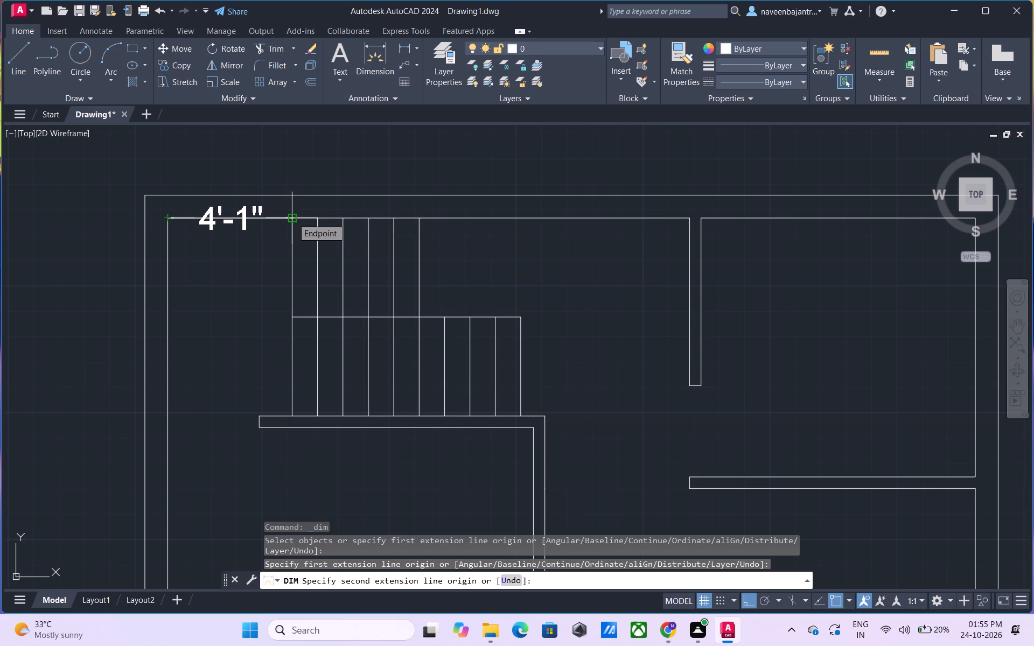
key("Escape")
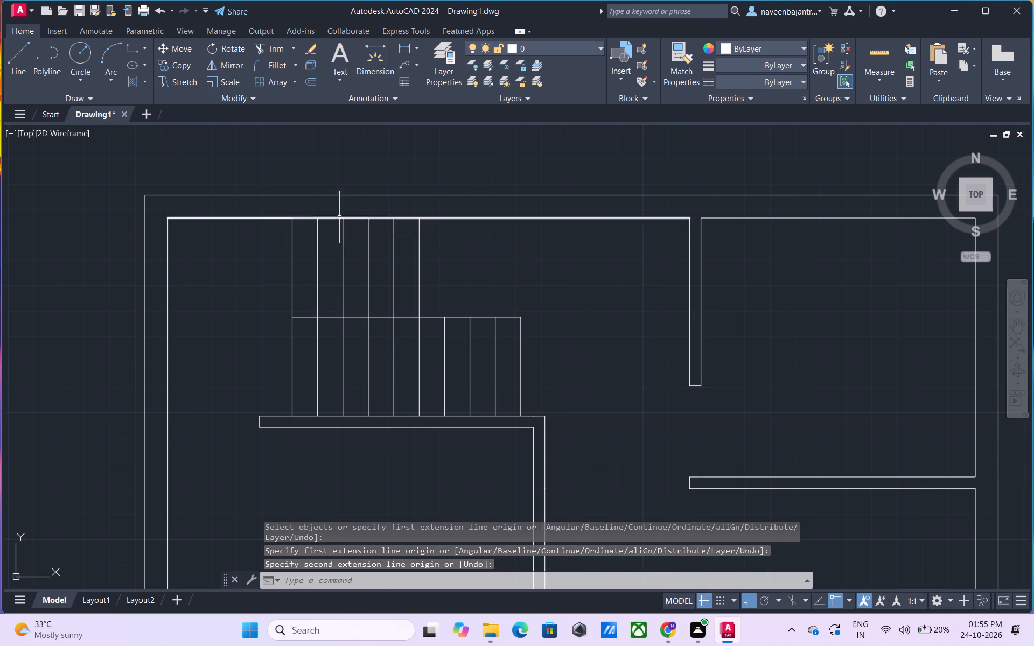
Measure the length of the stair's last tread line with a temporary dimension.
left_click(388, 51)
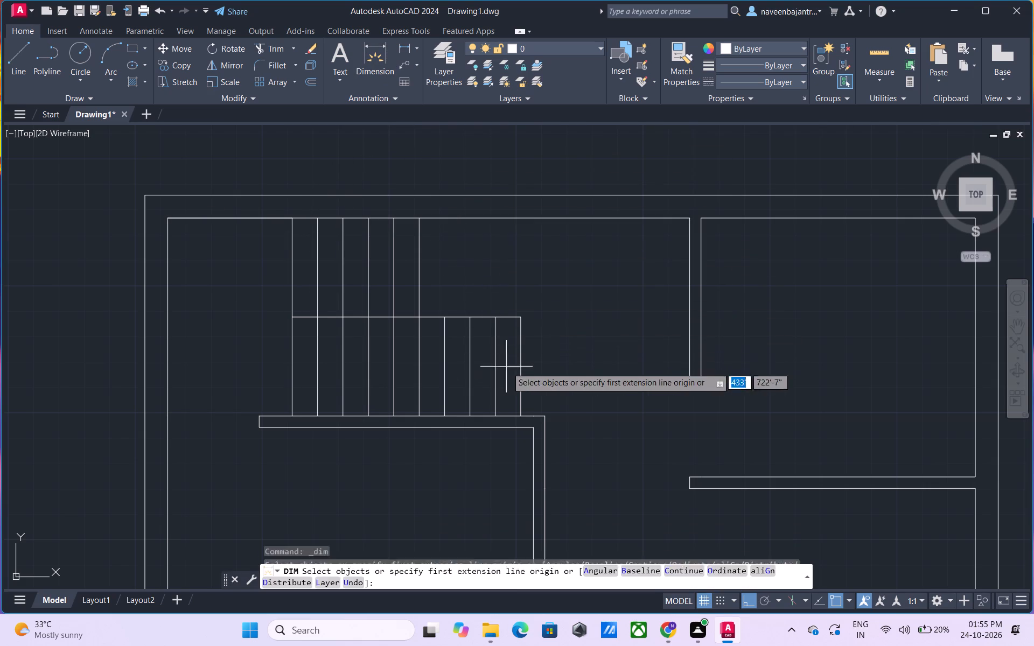
left_click(521, 412)
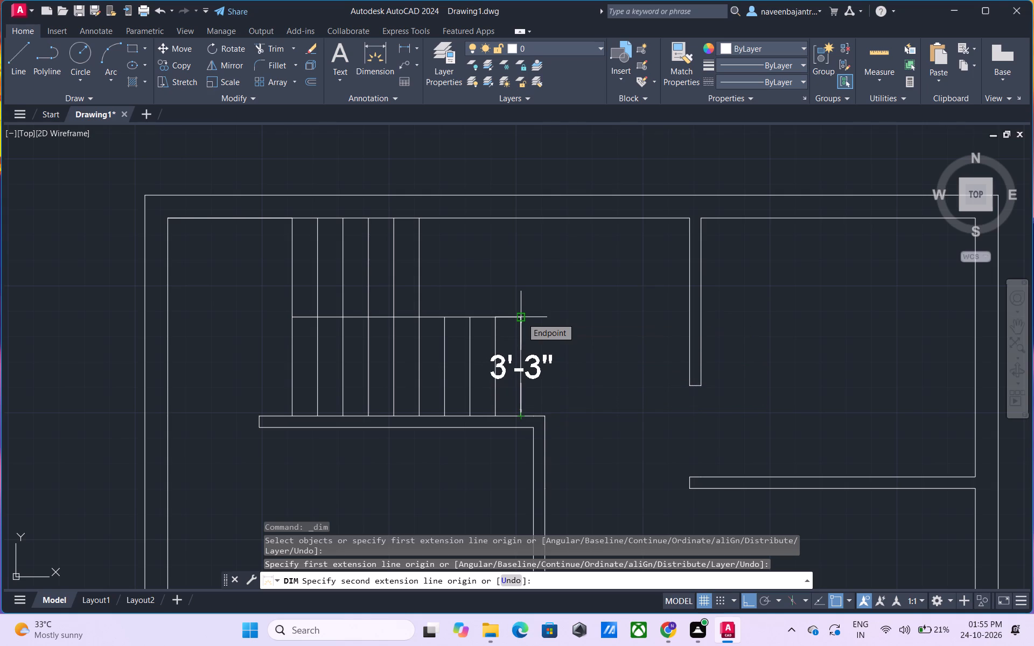
key("Escape")
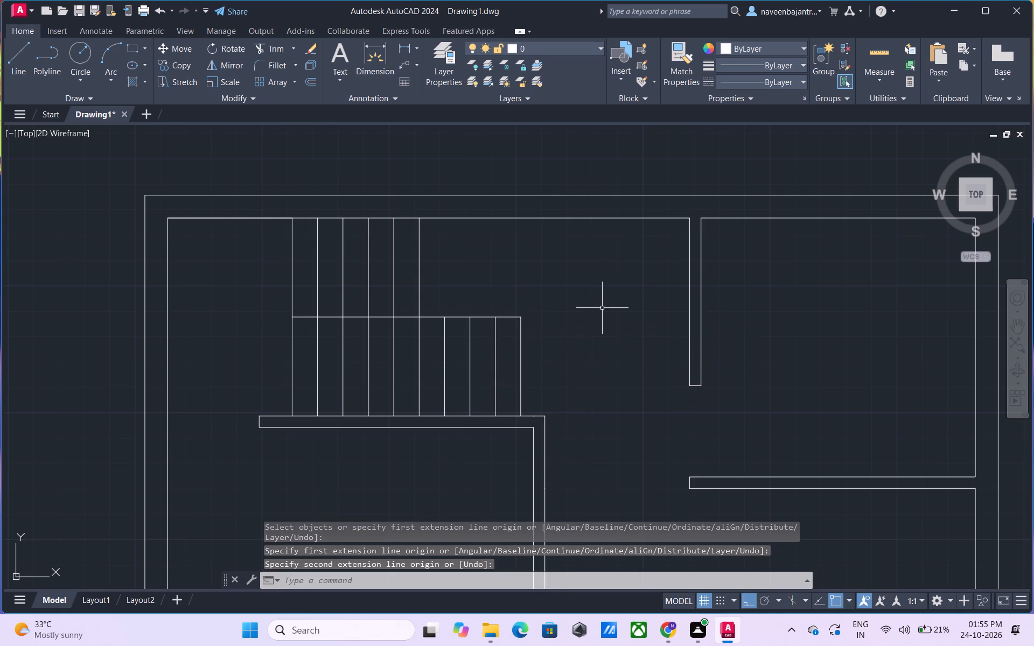
Draw a short horizontal line across the central wall, level with the stair-side room's lower-right inner corner, and trim its overshoot.
scroll(604, 308, "down", 2)
middle_click_drag(596, 366, 596, 349)
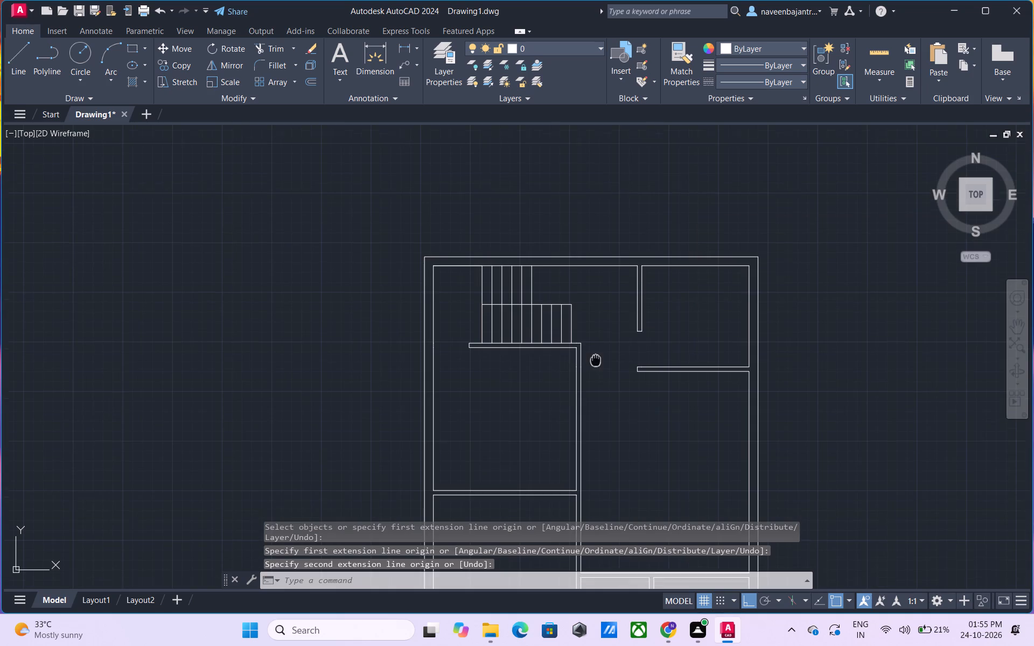
middle_click_drag(596, 349, 544, 261)
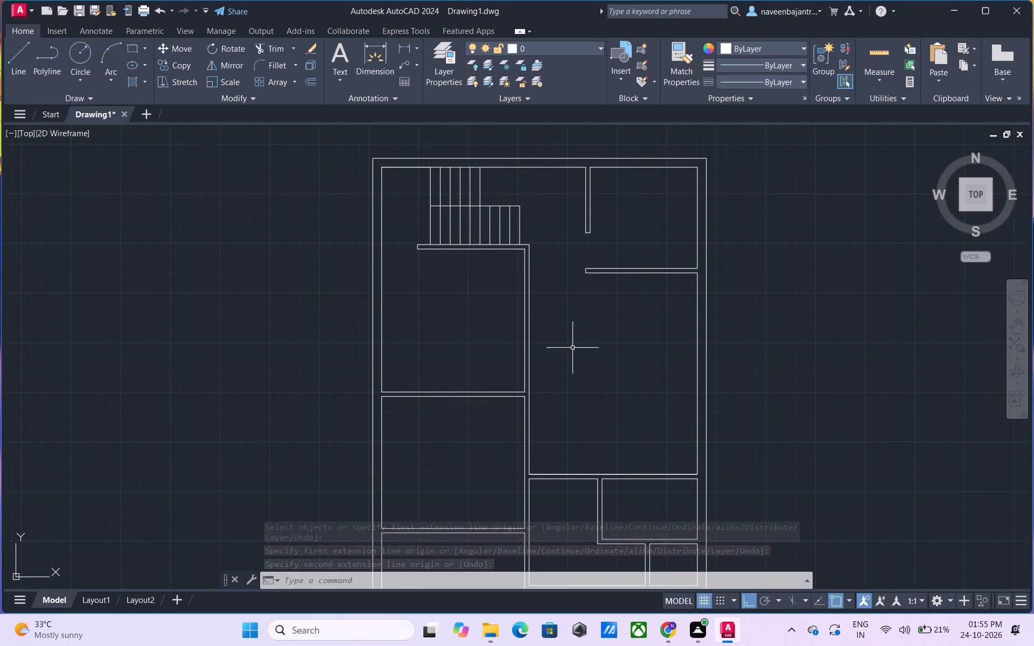
middle_click_drag(572, 348, 562, 324)
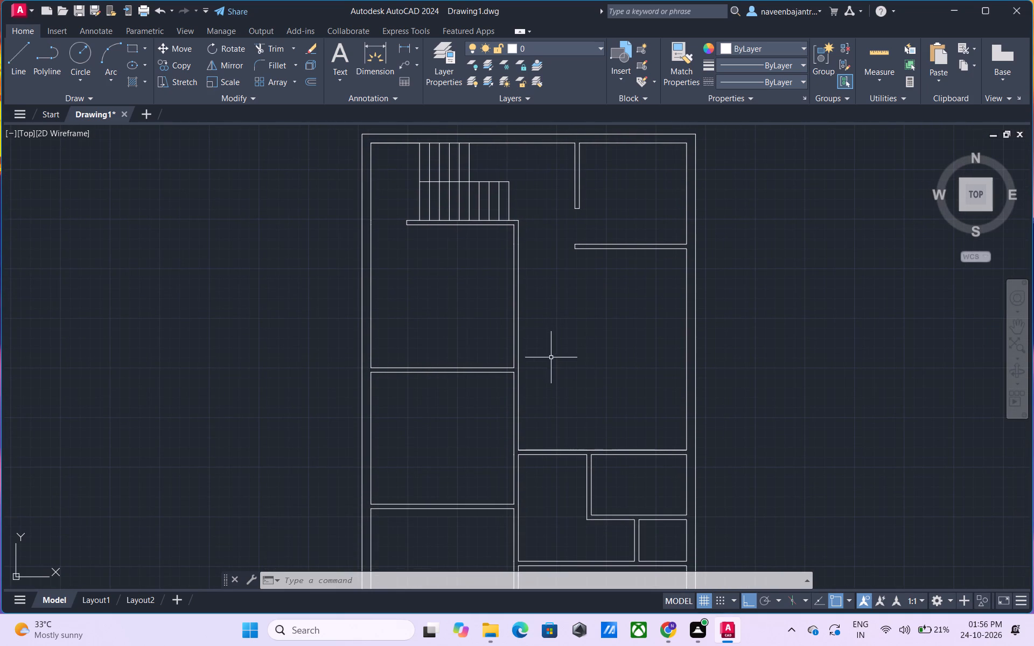
middle_click_drag(557, 360, 561, 354)
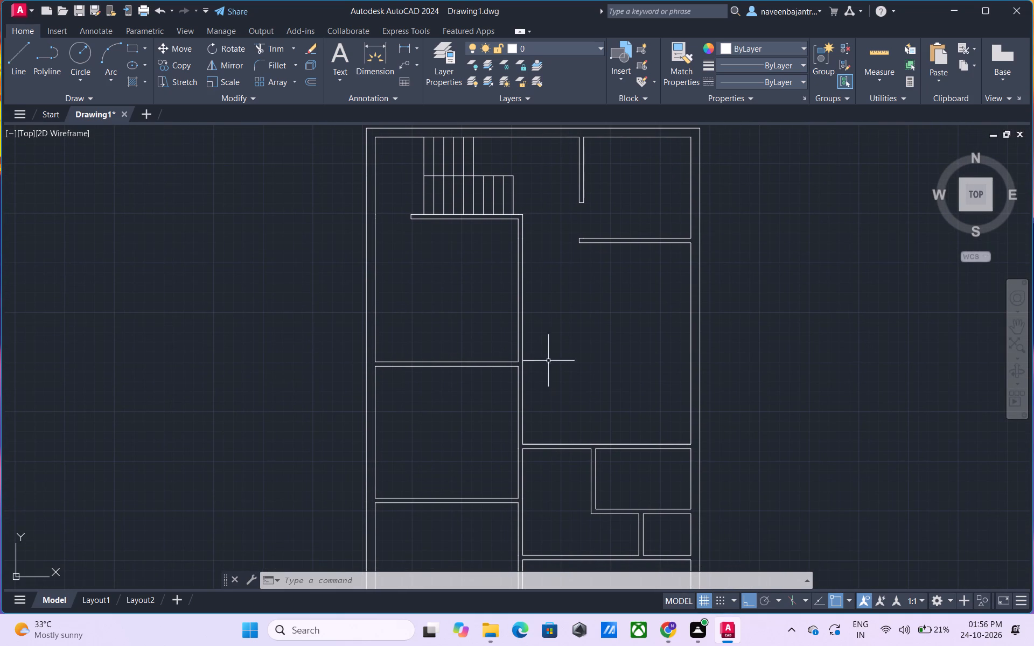
scroll(520, 366, "up", 3)
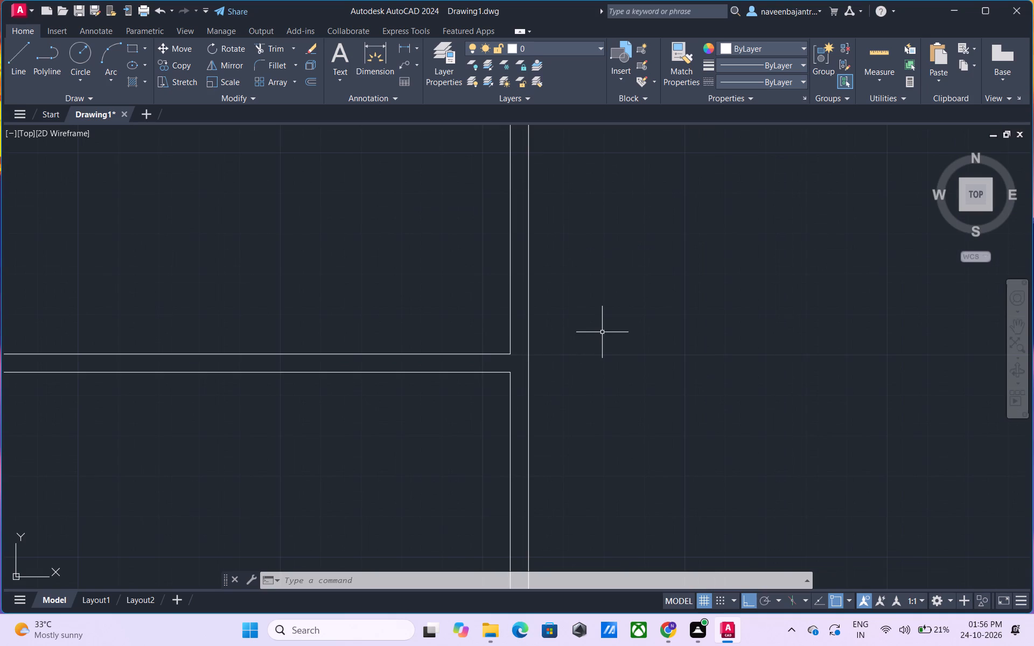
middle_click_drag(603, 332, 556, 405)
key("Escape")
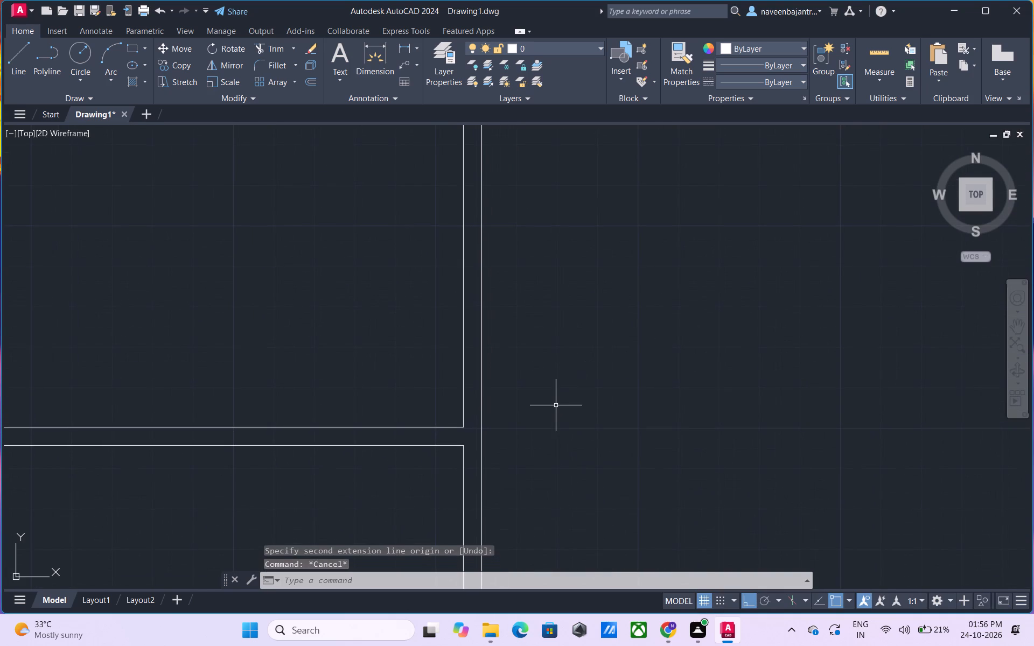
type("l")
key("space")
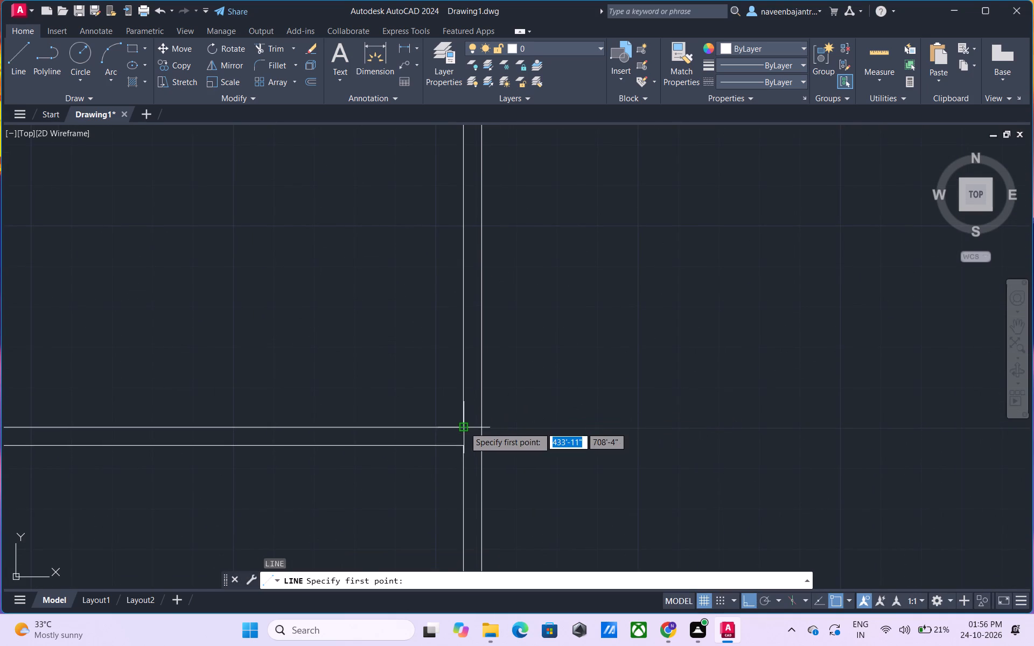
left_click(464, 427)
left_click(513, 425)
key("Escape")
type("tr")
key("space")
left_click(501, 427)
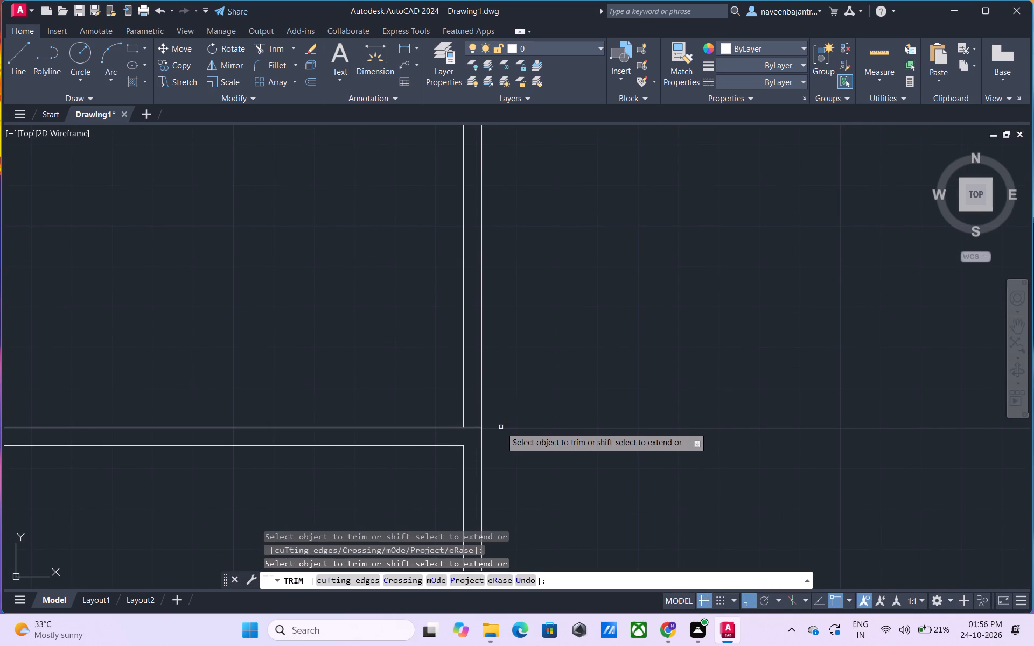
key("Escape")
Offset the short line across the central wall 3' upward.
key("o")
key("space")
type("3'")
key("Return")
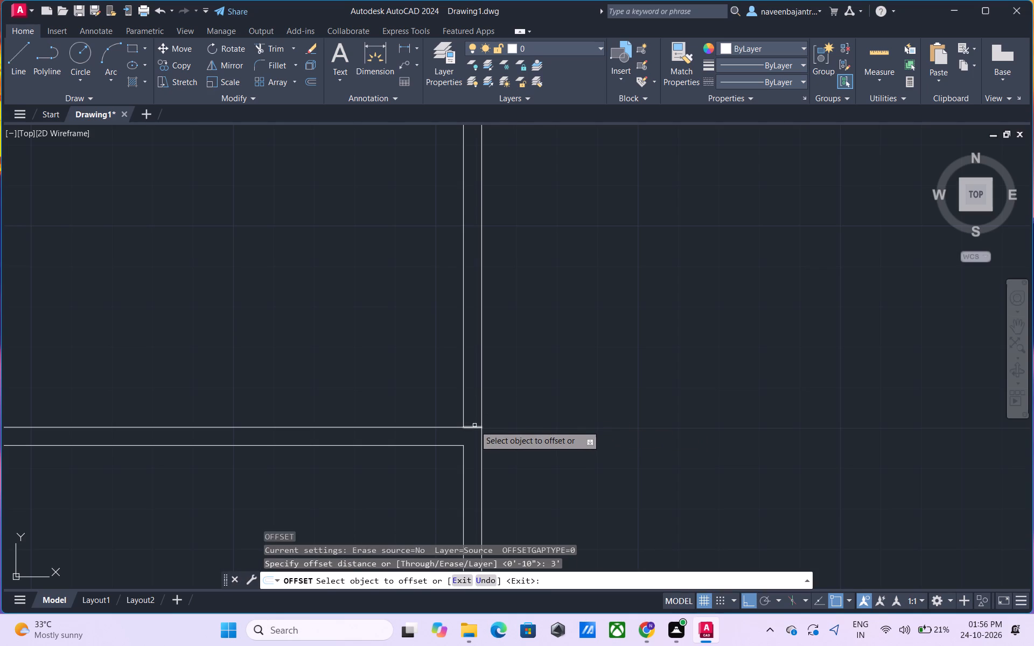
left_click(473, 427)
left_click(478, 395)
key("Escape")
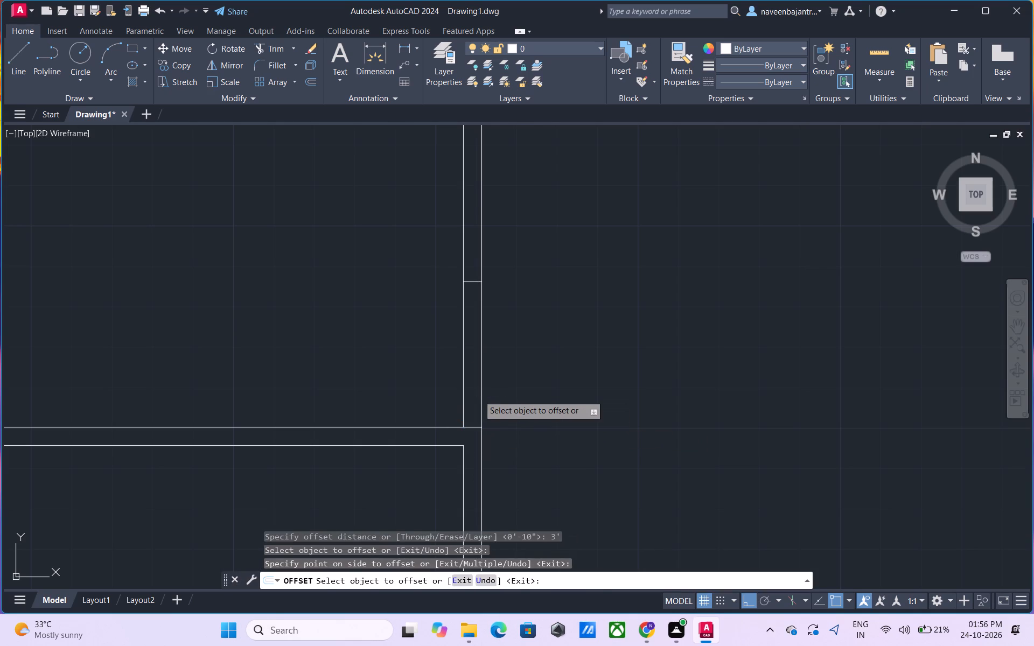
Trim both faces of the central wall between the two short lines to open a 3' doorway into the upper left room.
type("tr")
key("space")
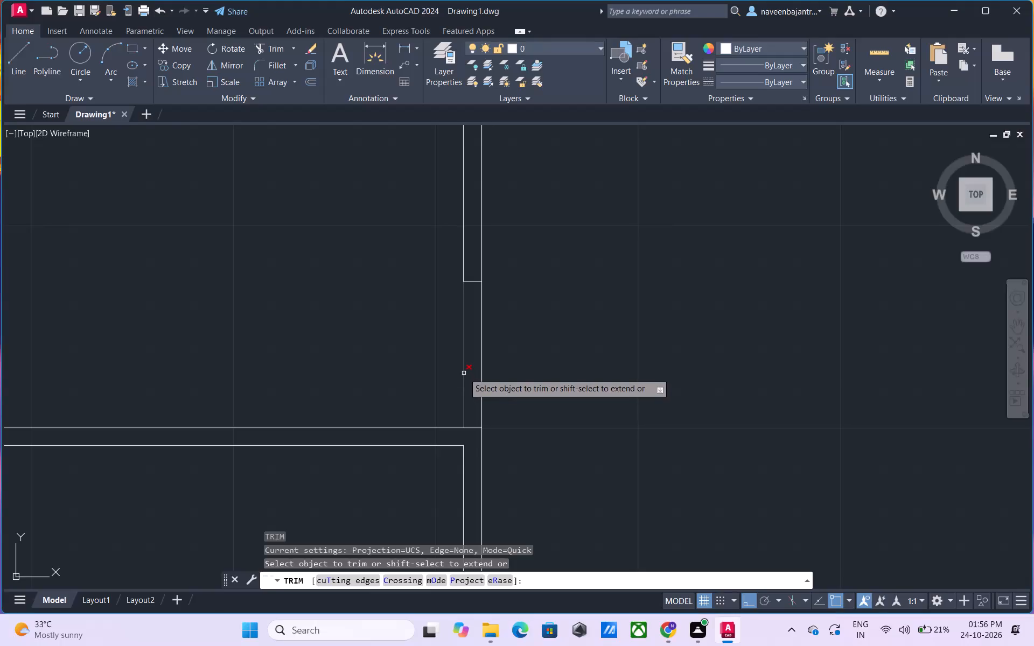
left_click(464, 373)
left_click(480, 371)
key("Escape")
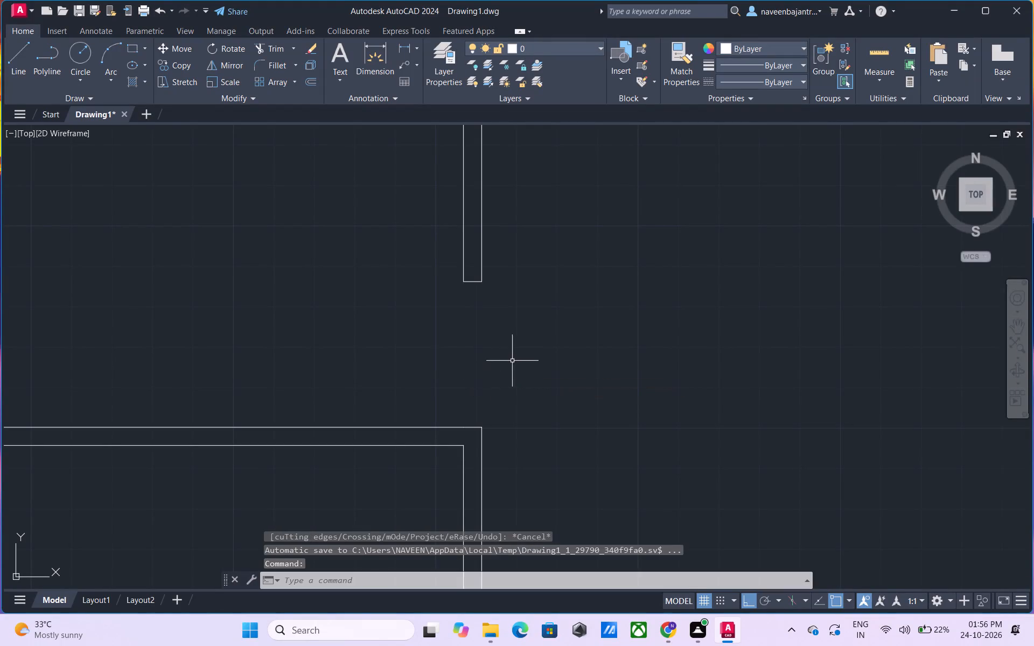
Draw a short horizontal line across the central wall from the middle left room's upper-right inner corner and trim its overshoot.
scroll(517, 359, "down", 3)
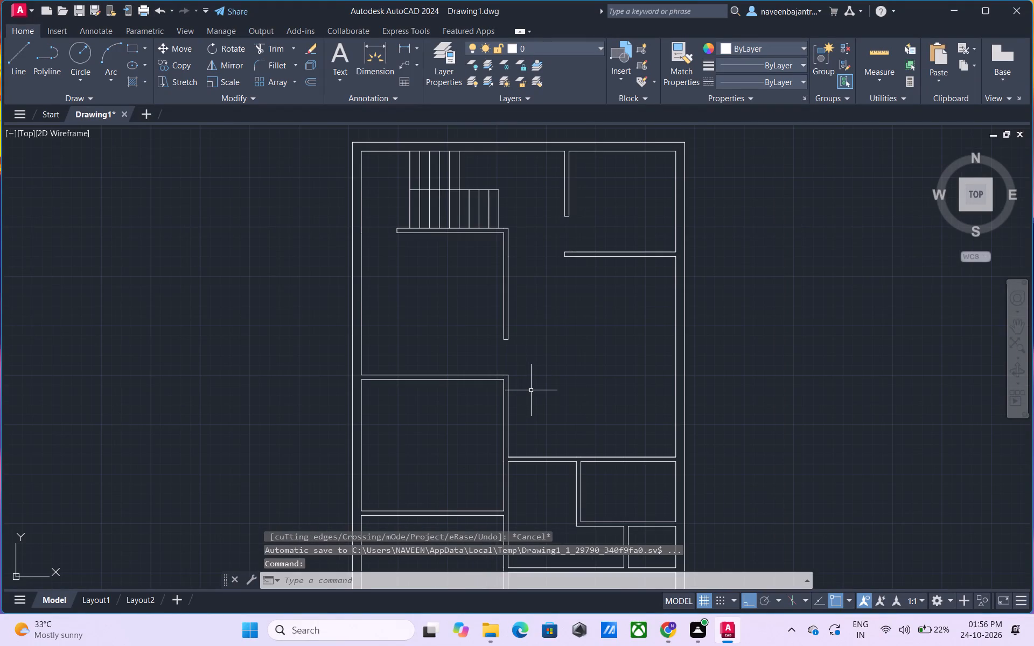
middle_click_drag(531, 390, 539, 356)
scroll(498, 362, "up", 2)
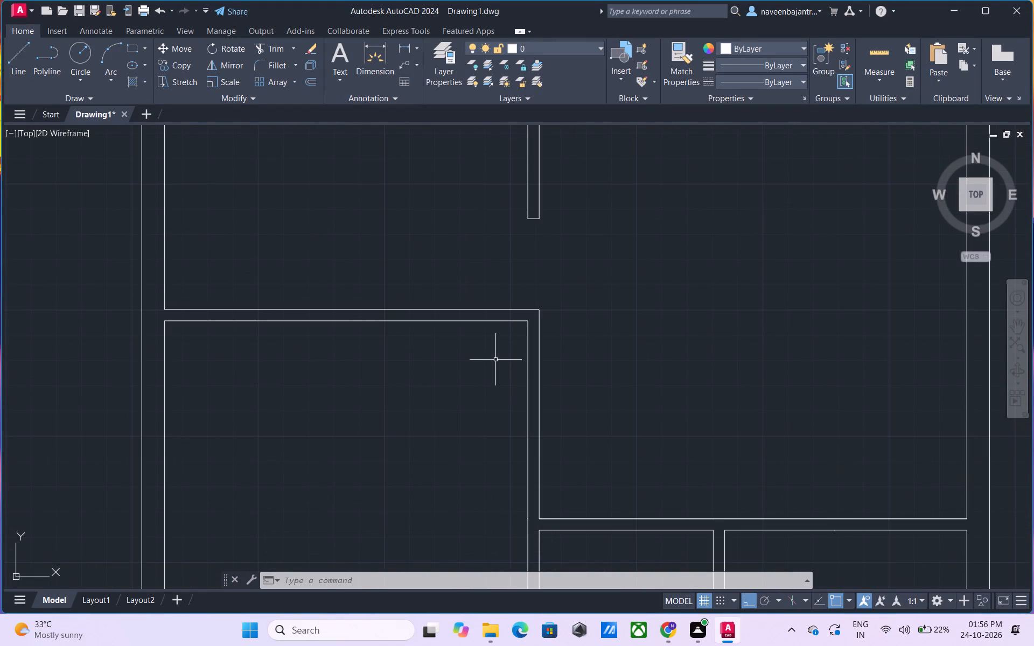
key("Escape")
type("l")
key("space")
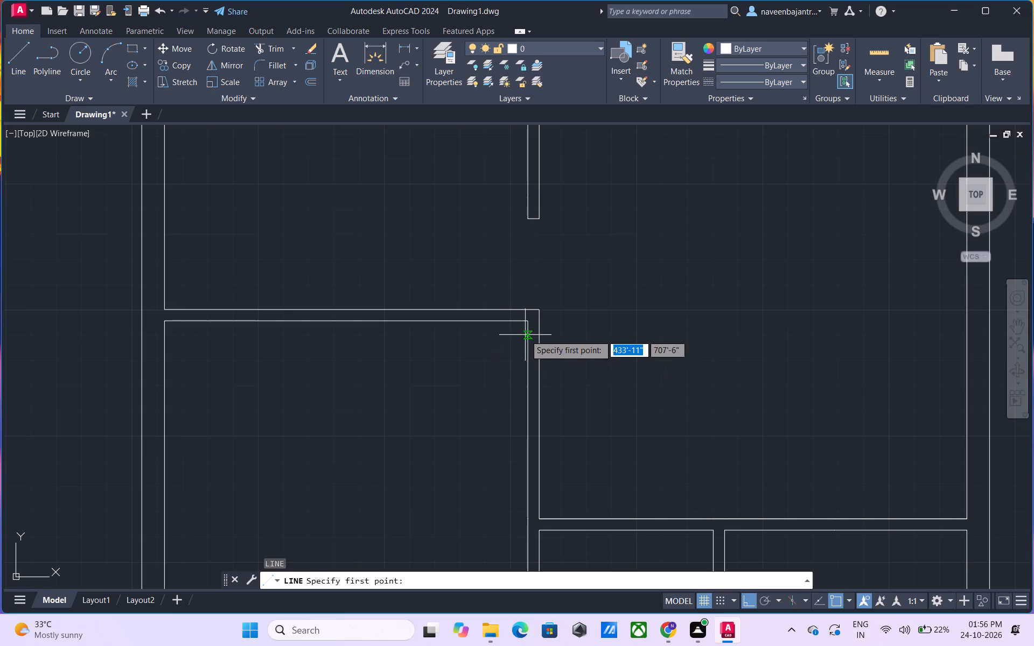
left_click(530, 323)
left_click(559, 322)
key("Escape")
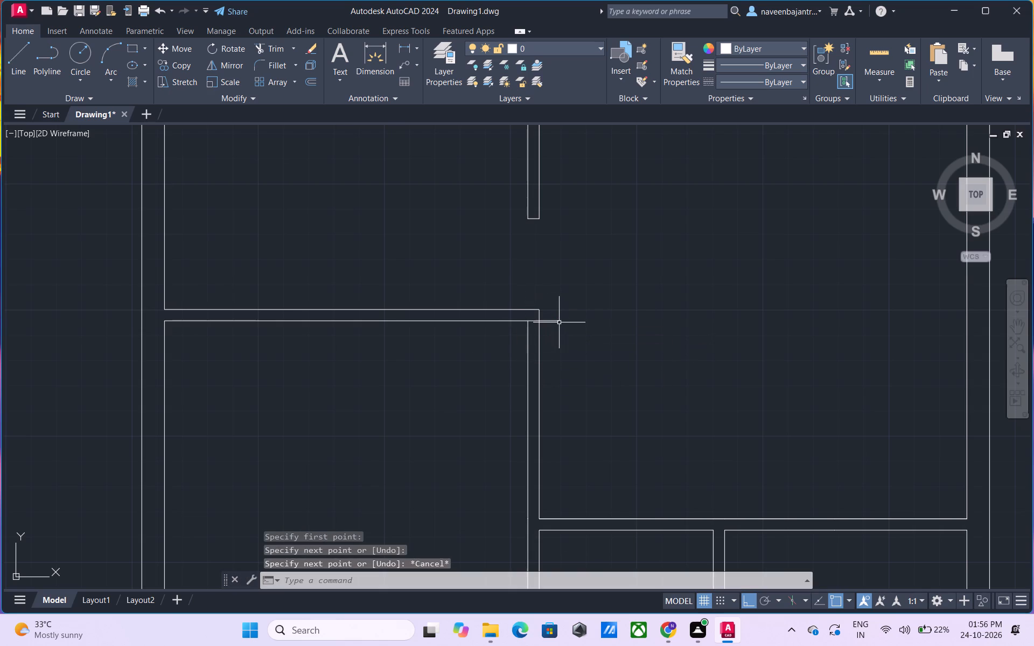
type("tr")
key("space")
left_click(559, 322)
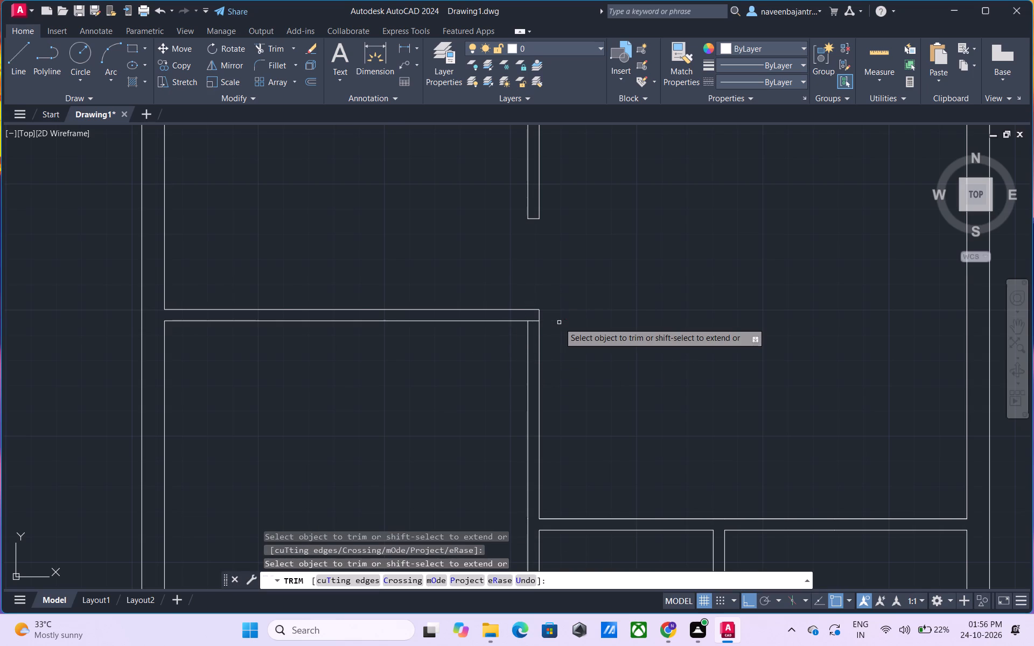
key("Escape")
Offset the short line at the middle left room's upper corner 3' downward.
type("o 3'")
key("Return")
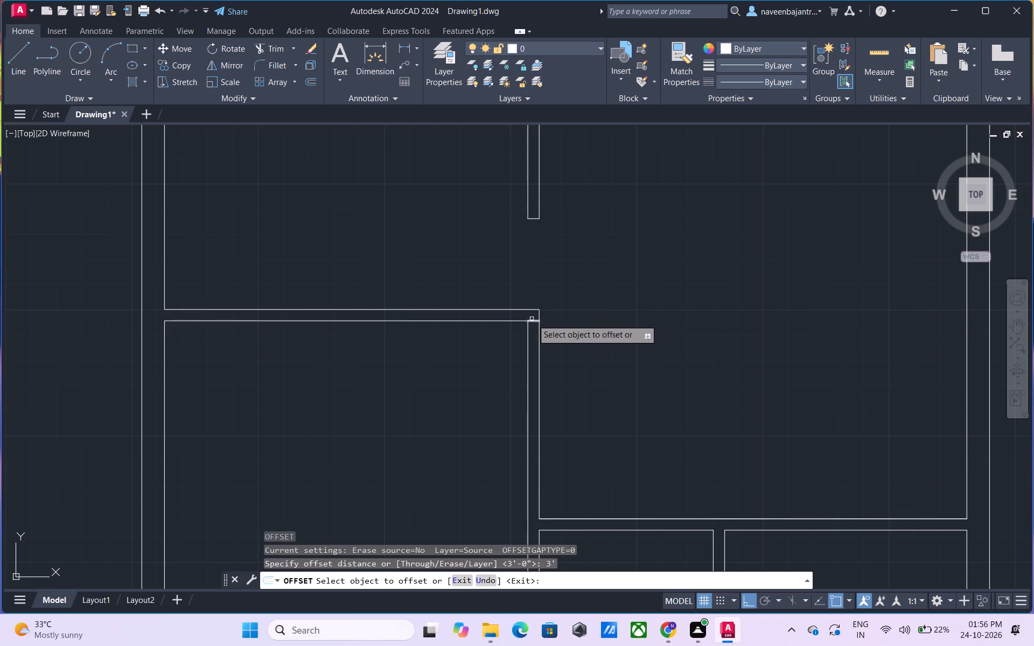
left_click(532, 320)
left_click(534, 340)
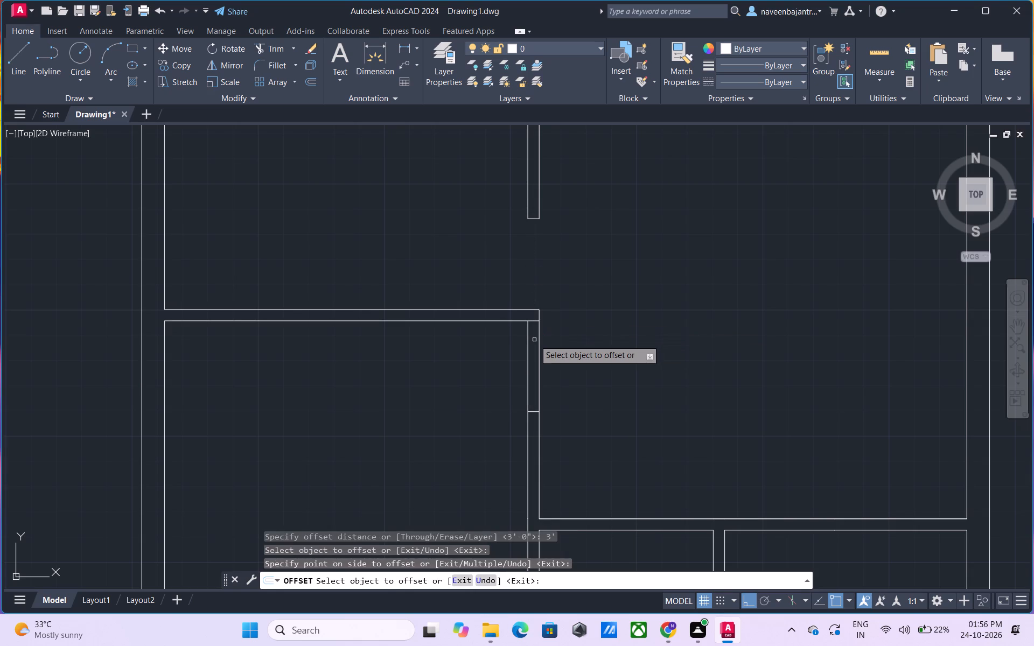
key("Escape")
Trim both faces of the central wall between the short lines to open a 3' doorway into the middle left room.
type("tr")
key("space")
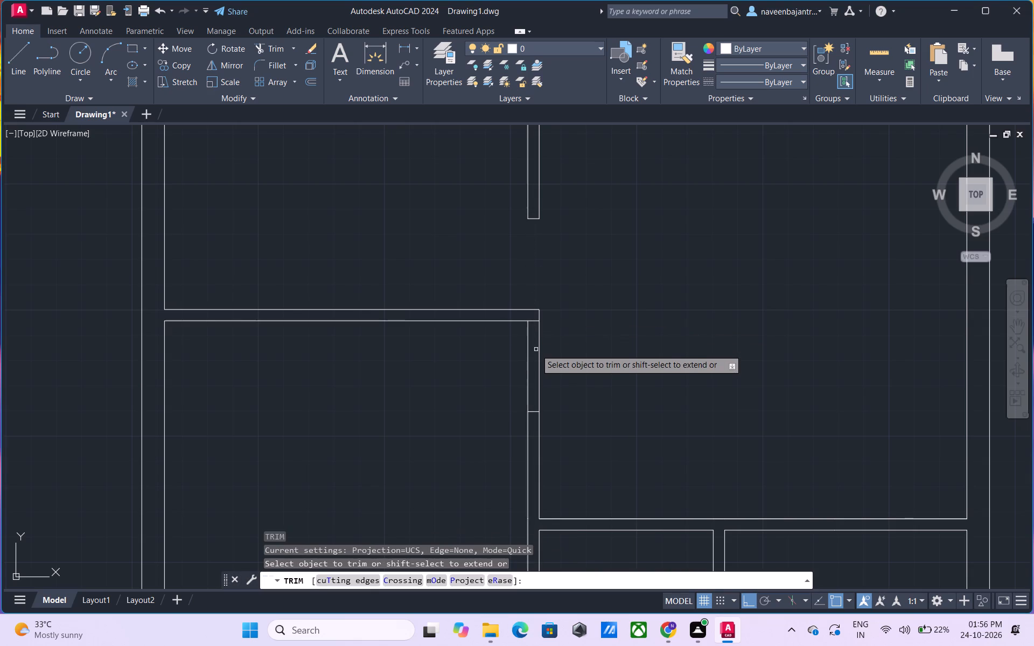
left_click(539, 355)
left_click(527, 363)
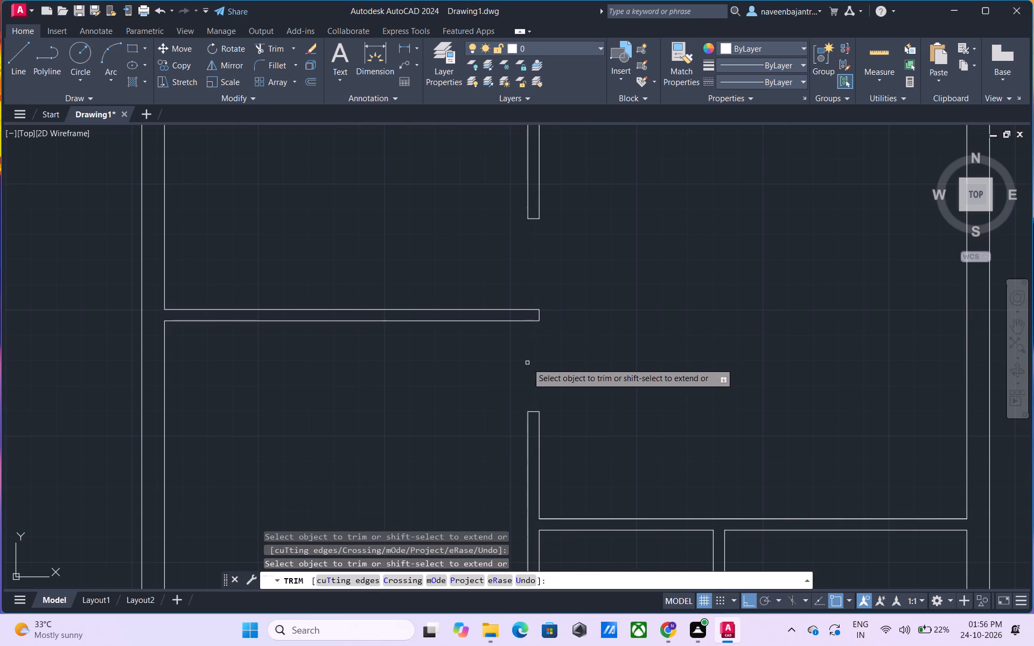
Extend the small right room's outer left wall face up across the hall's lower wall with a vertical line and trim its overshoot.
scroll(527, 362, "down", 2)
middle_click_drag(561, 378, 566, 355)
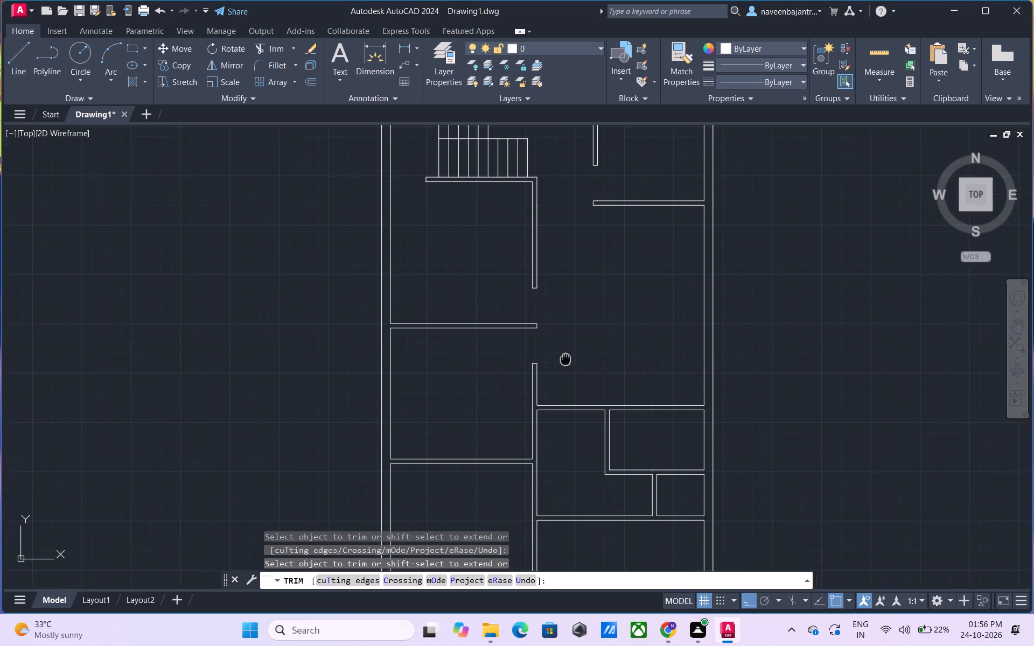
middle_click_drag(566, 355, 568, 289)
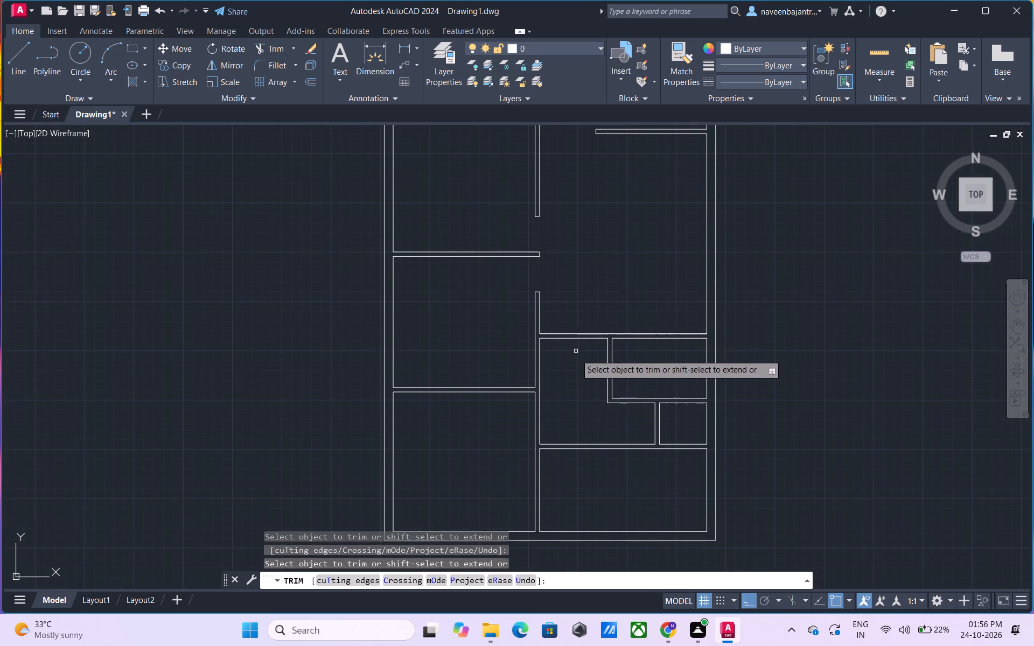
scroll(579, 366, "up", 1)
key("Escape")
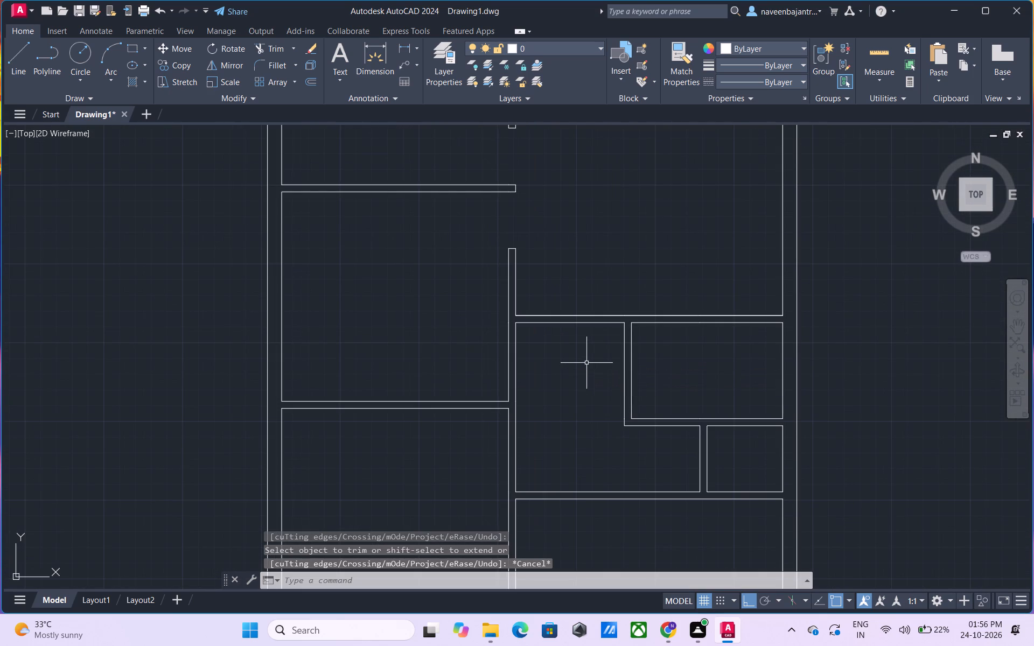
type("l")
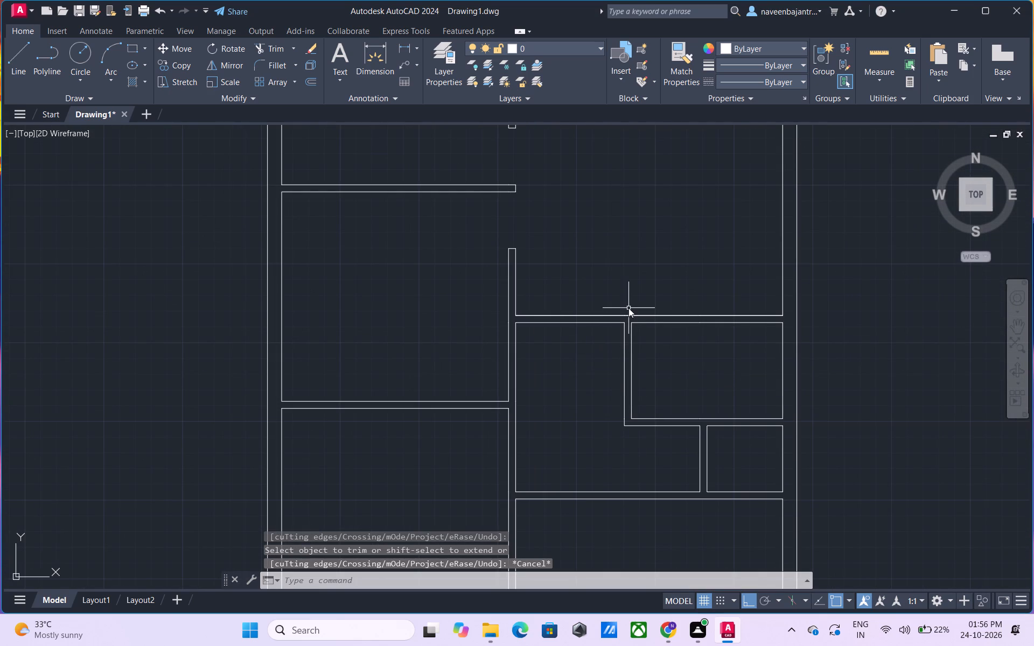
key("space")
left_click(625, 324)
left_click(626, 306)
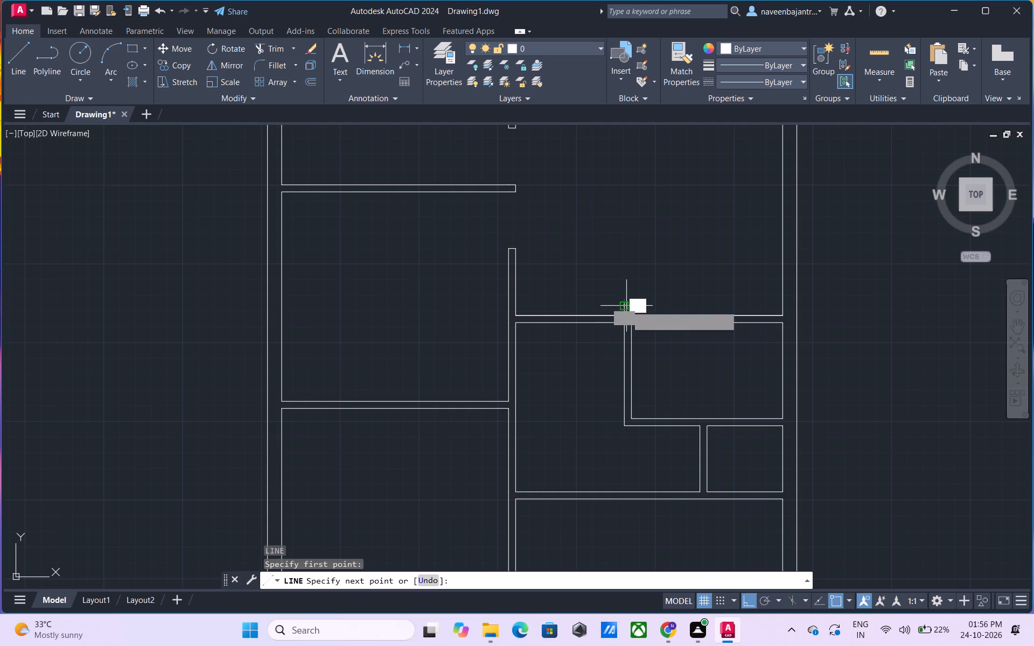
key("Escape")
type("tr")
key("space")
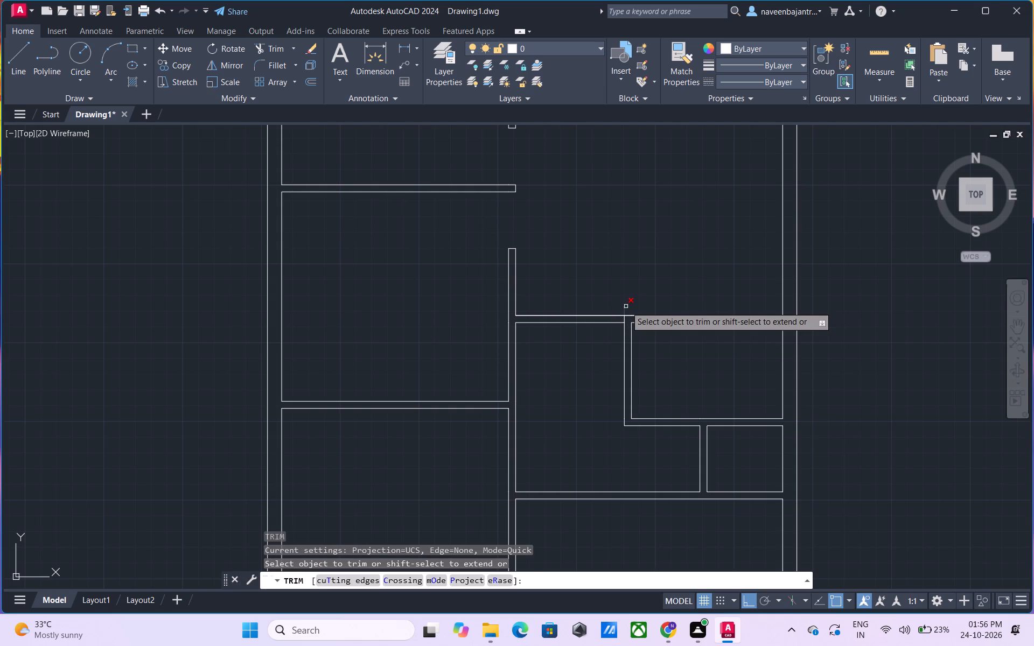
left_click(626, 306)
key("Escape")
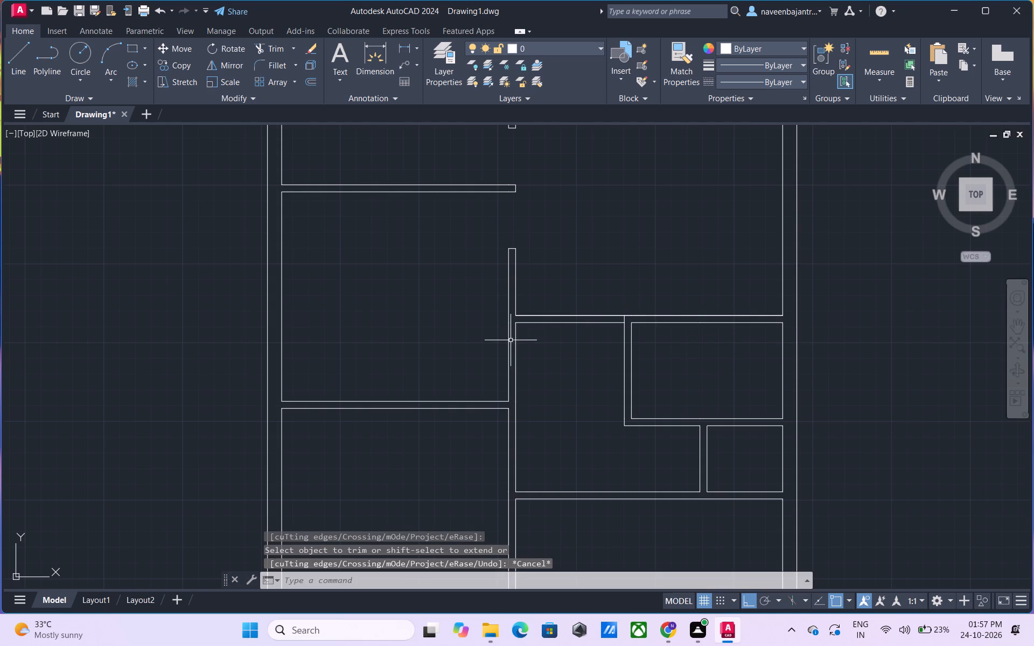
Draw a short vertical line joining the two faces of the hall's lower wall where it meets the central wall.
key("l")
key("space")
left_click(513, 318)
left_click(515, 322)
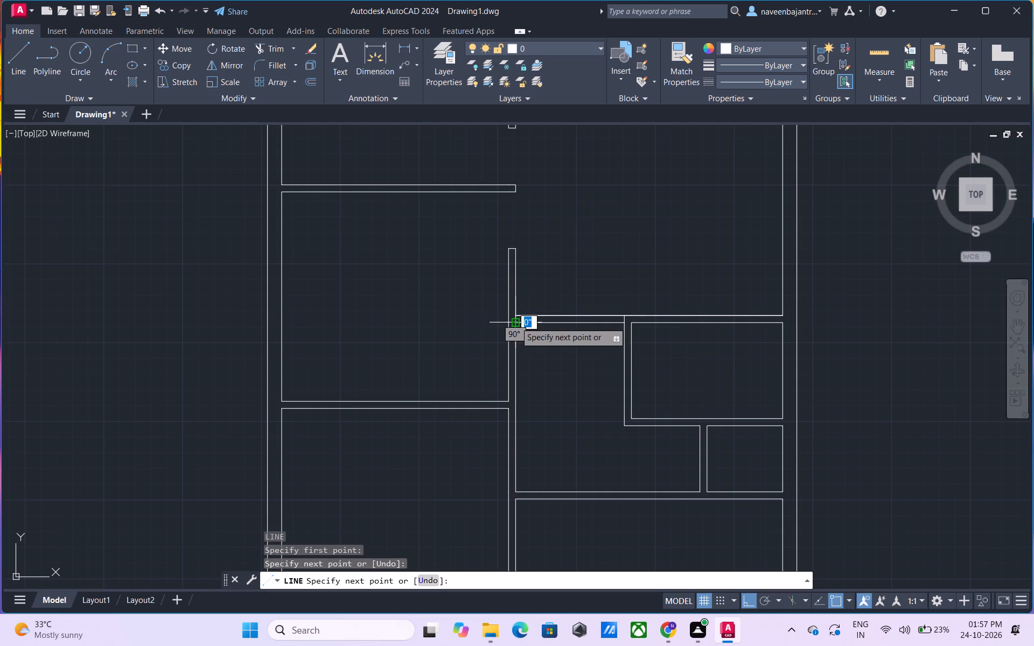
key("Escape")
key("y")
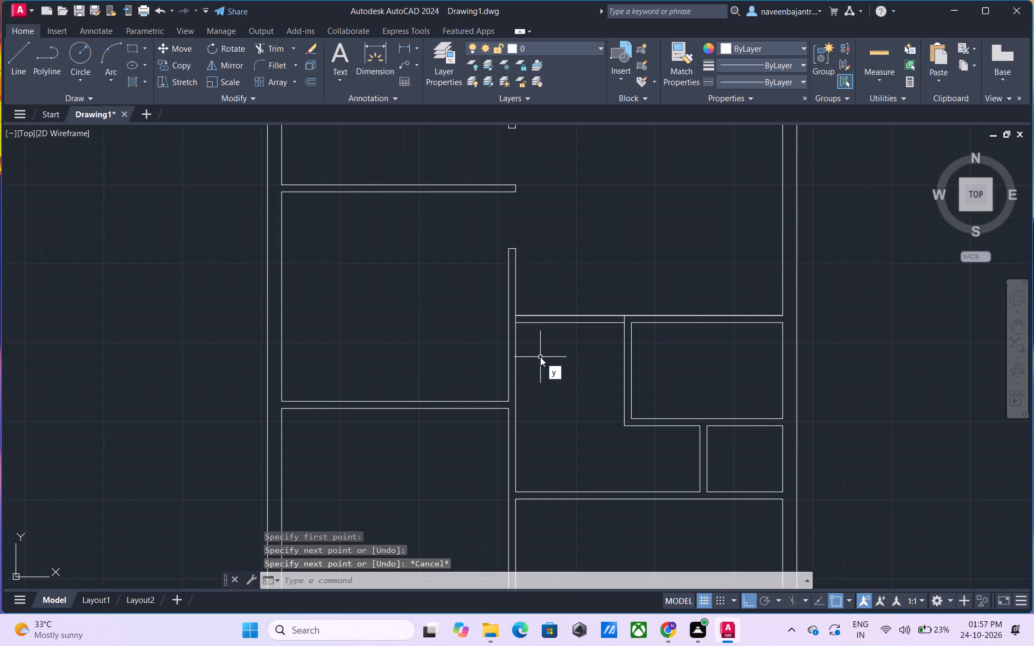
key("Escape")
Trim both faces of the hall's lower wall between the central wall and the small right room to open the passage.
type("tr")
key("space")
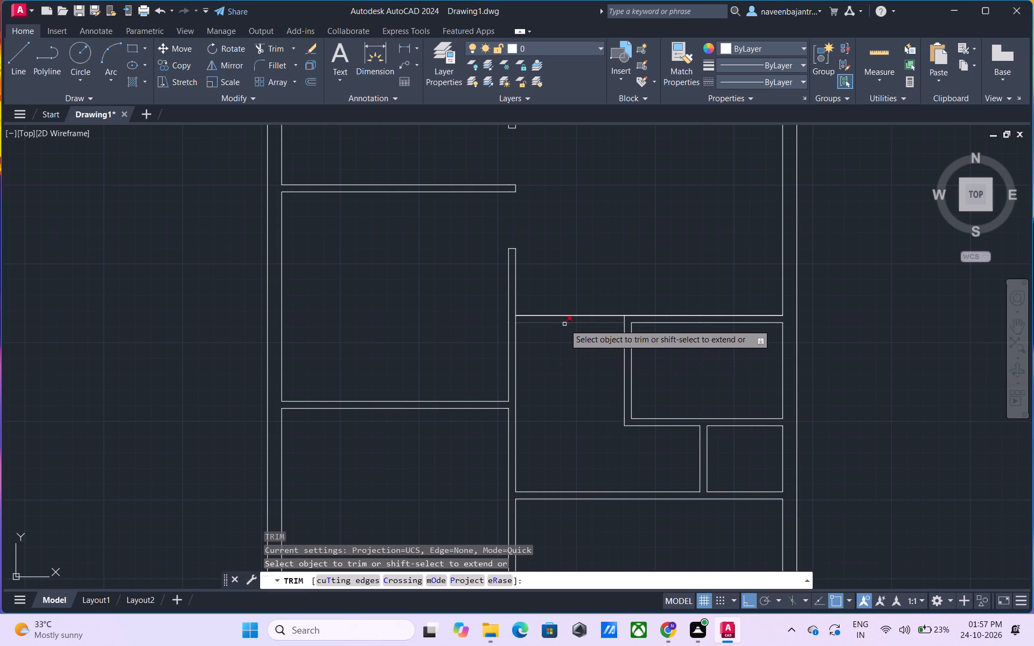
left_click(564, 324)
left_click(567, 315)
left_click(567, 315)
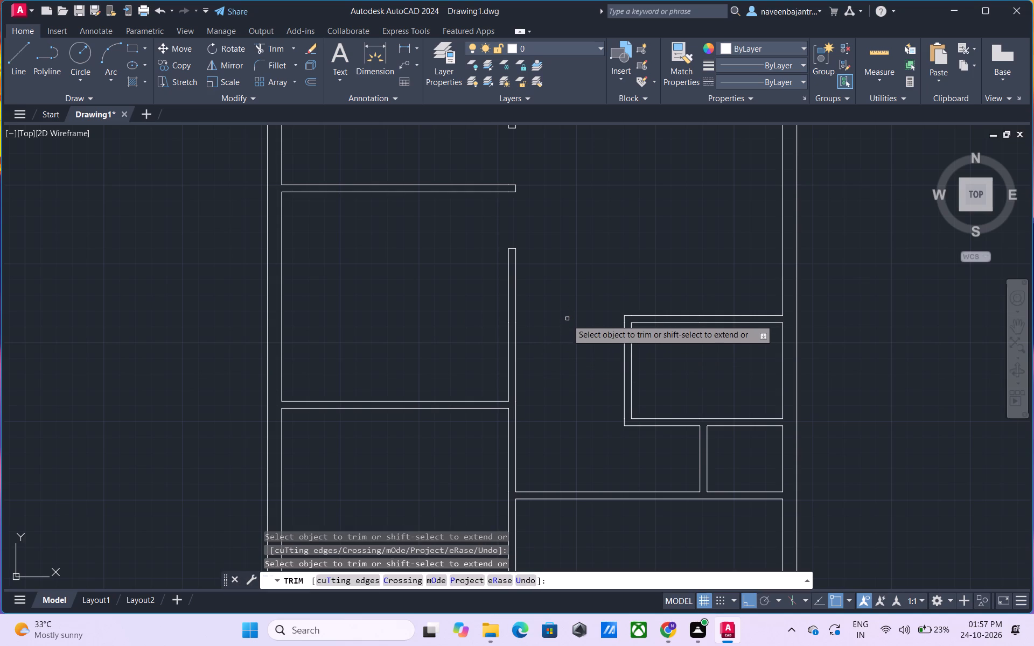
Draw a short vertical line joining the two faces of the lower right room's top wall where it meets the central wall.
key("Escape")
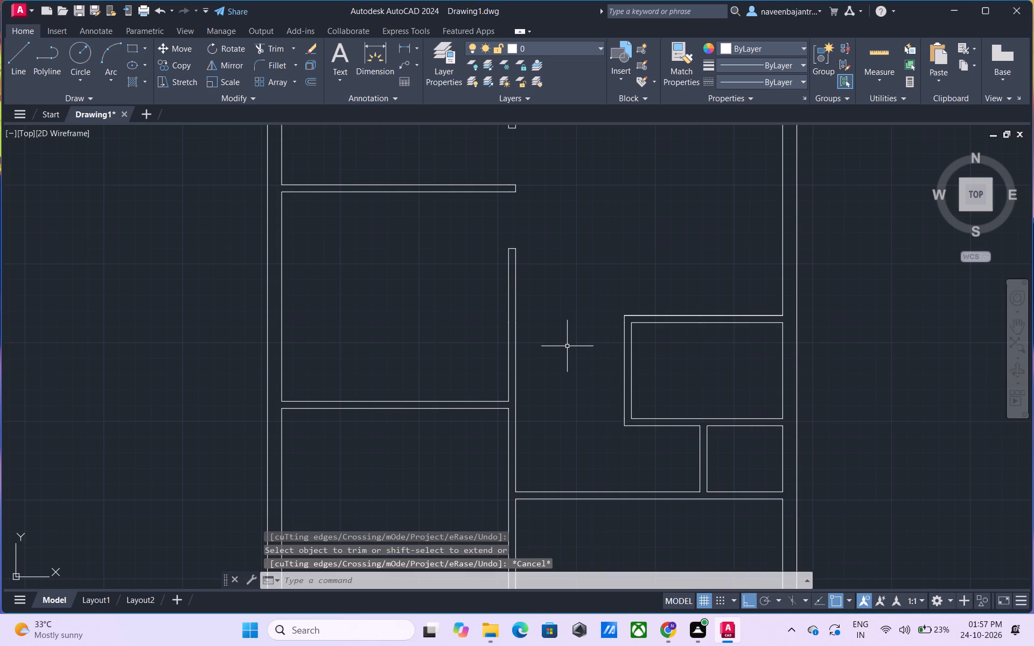
middle_click_drag(567, 349, 570, 282)
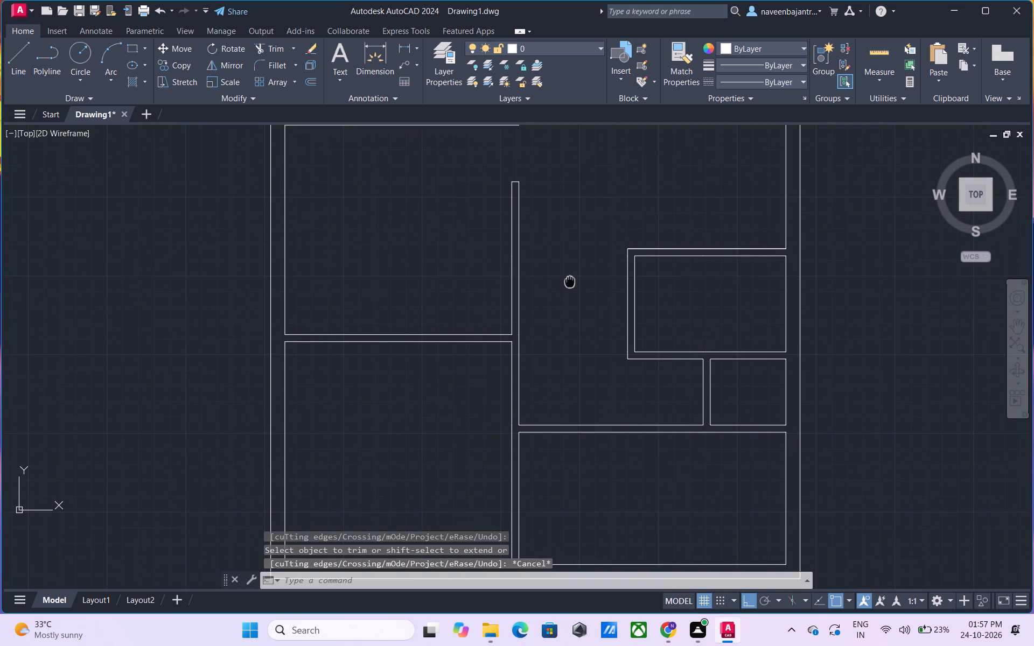
middle_click_drag(570, 282, 569, 278)
middle_click_drag(534, 438, 540, 402)
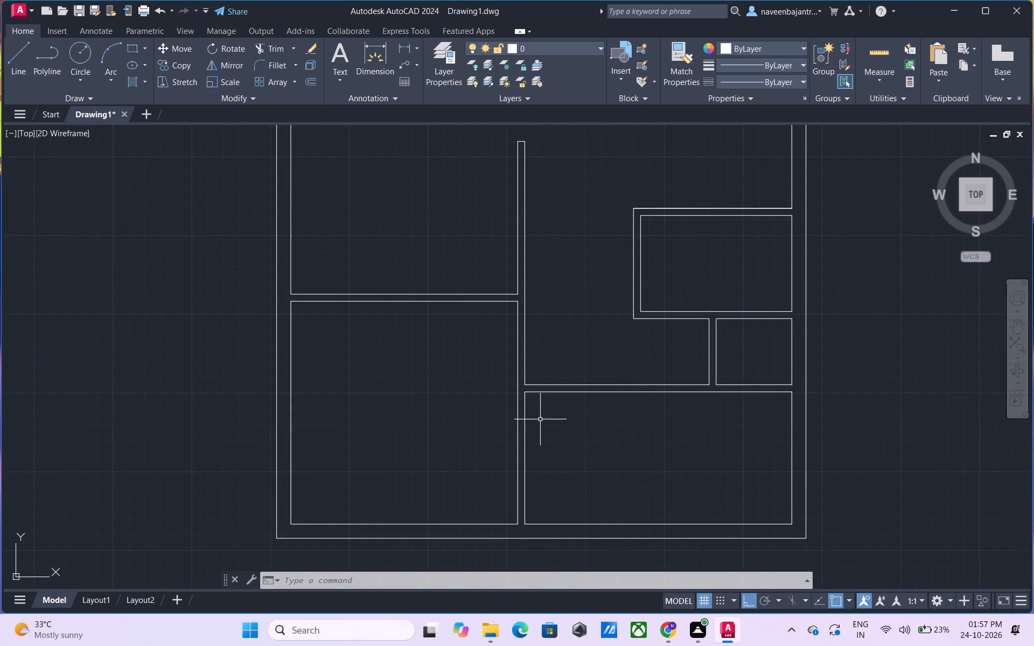
scroll(540, 419, "up", 1)
key("Escape")
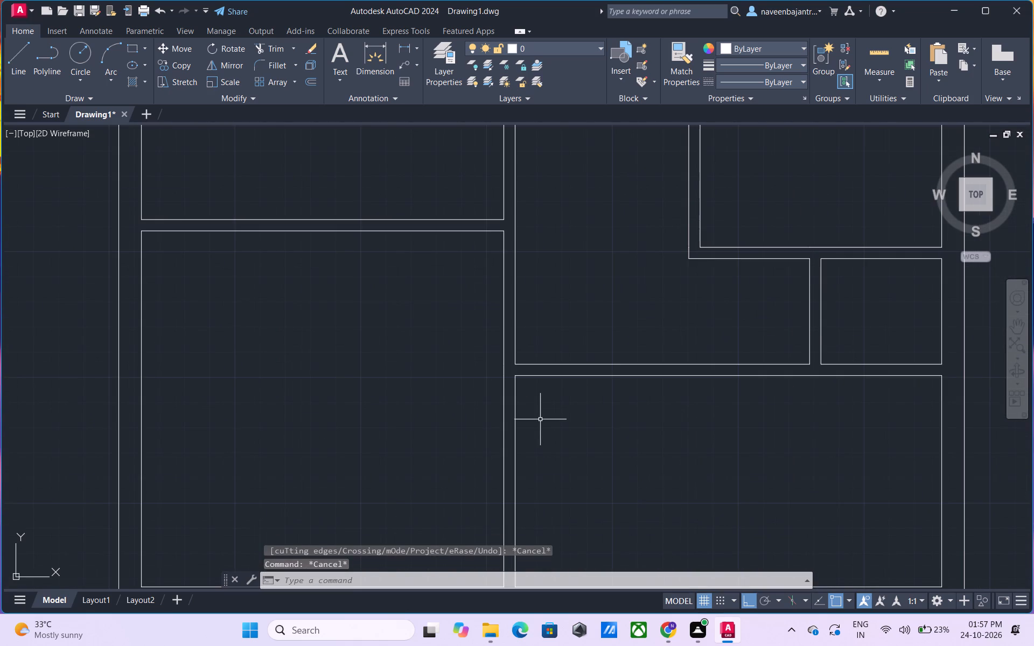
type("l")
key("space")
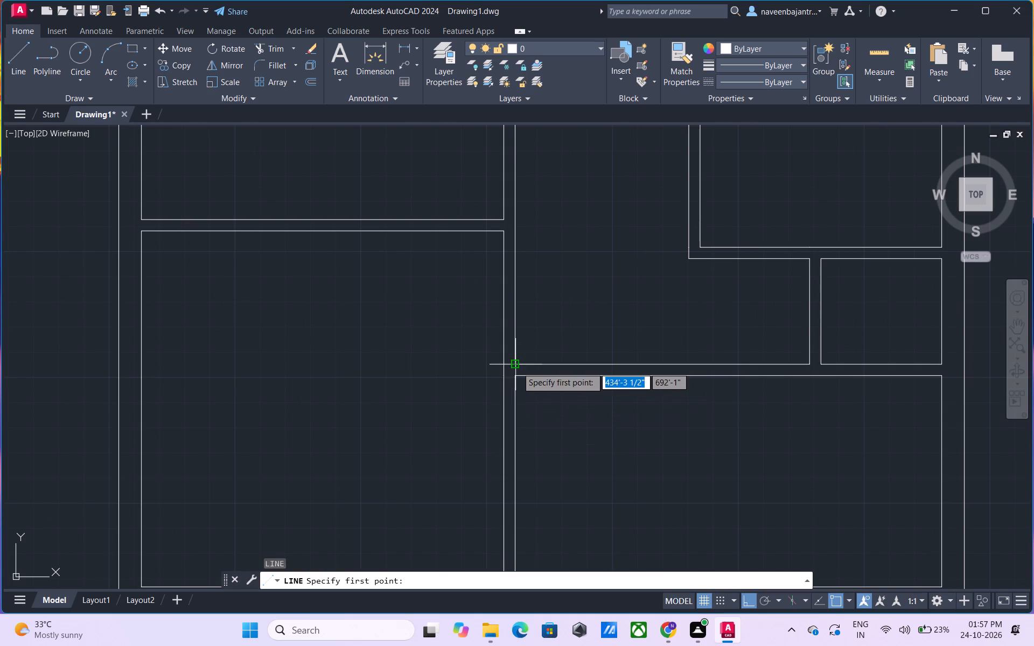
left_click(517, 367)
left_click(515, 375)
key("Escape")
key("Escape")
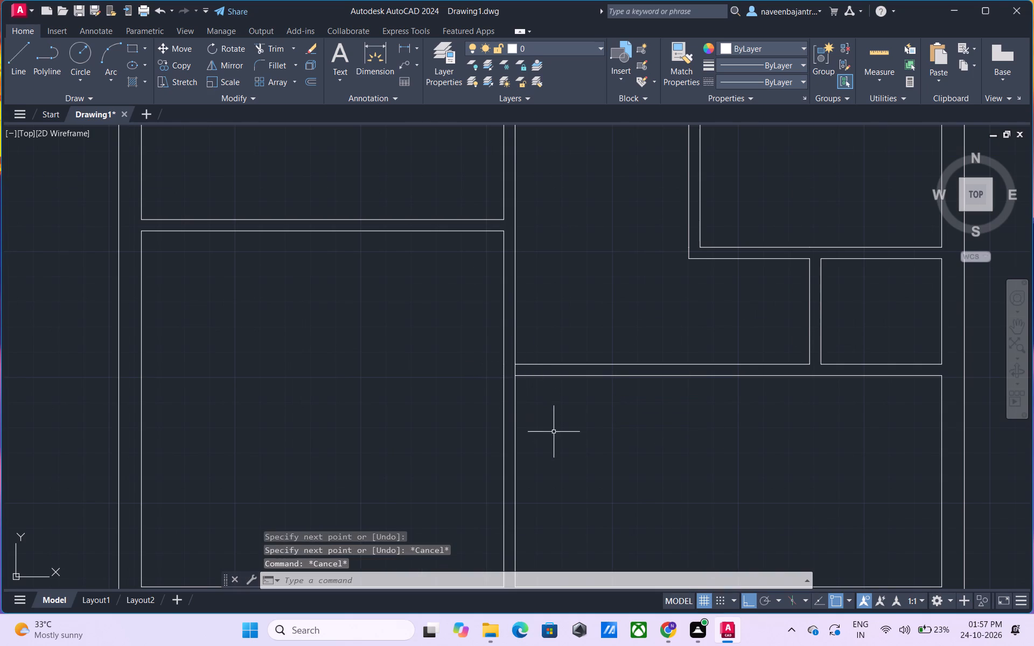
Offset the short vertical line 3' away from the central wall, along the lower right room's top wall.
type("o")
key("space")
type("3'")
key("Return")
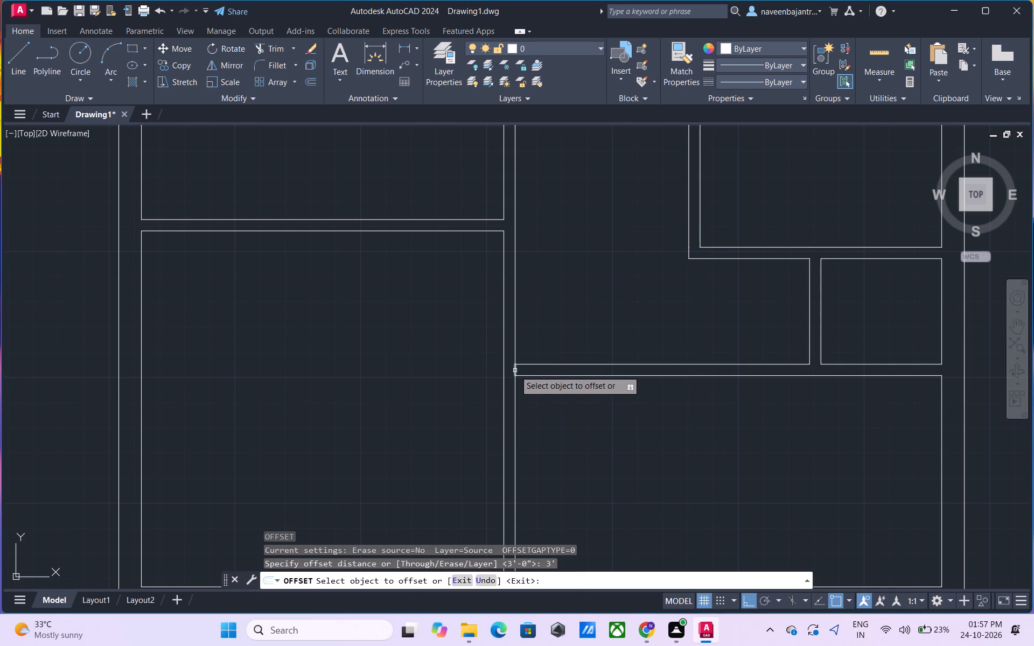
left_click(515, 370)
left_click(555, 370)
key("Escape")
Trim both faces of the lower right room's top wall between the short lines to open a 3' doorway.
type("tr")
key("space")
left_click(556, 374)
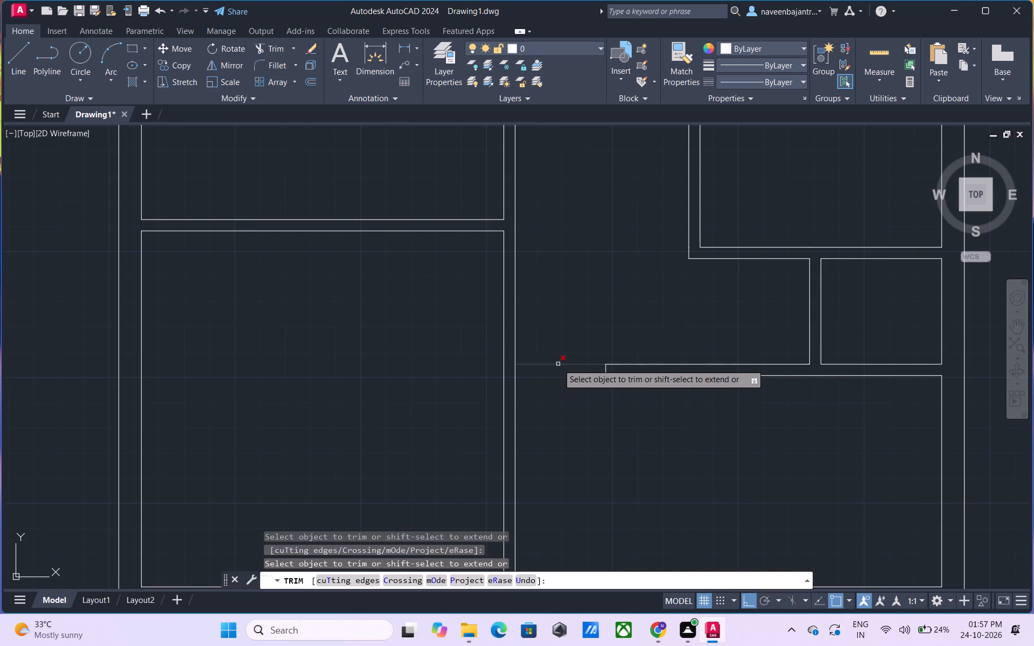
left_click(558, 364)
key("Escape")
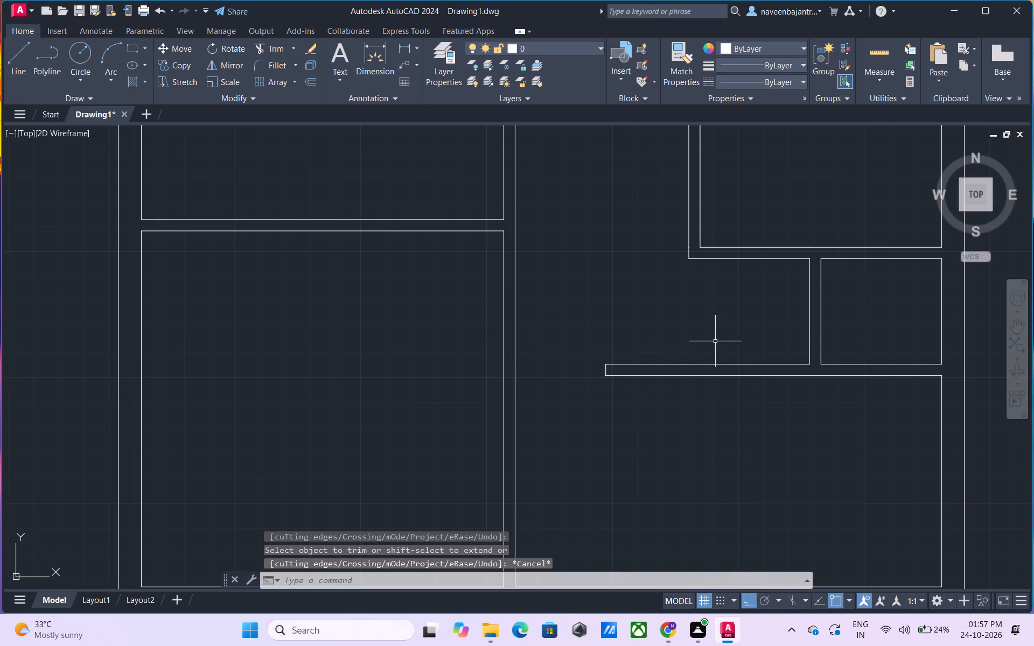
Draw a short horizontal line closing the upper end of the partition beside the smallest room, below the small right room.
middle_click_drag(913, 291, 820, 336)
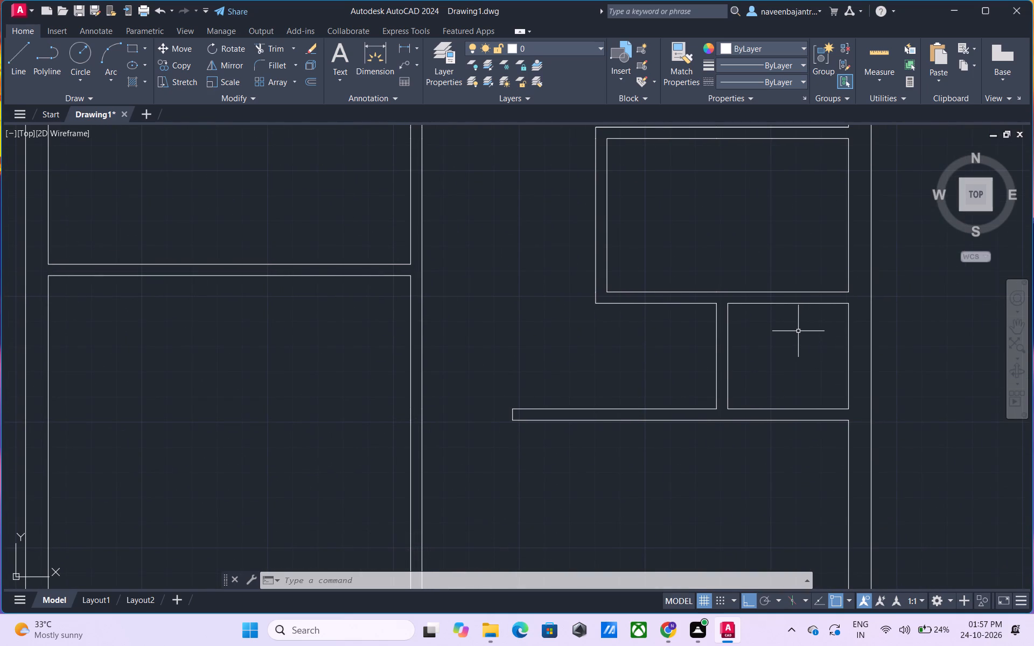
scroll(758, 313, "up", 1)
key("Escape")
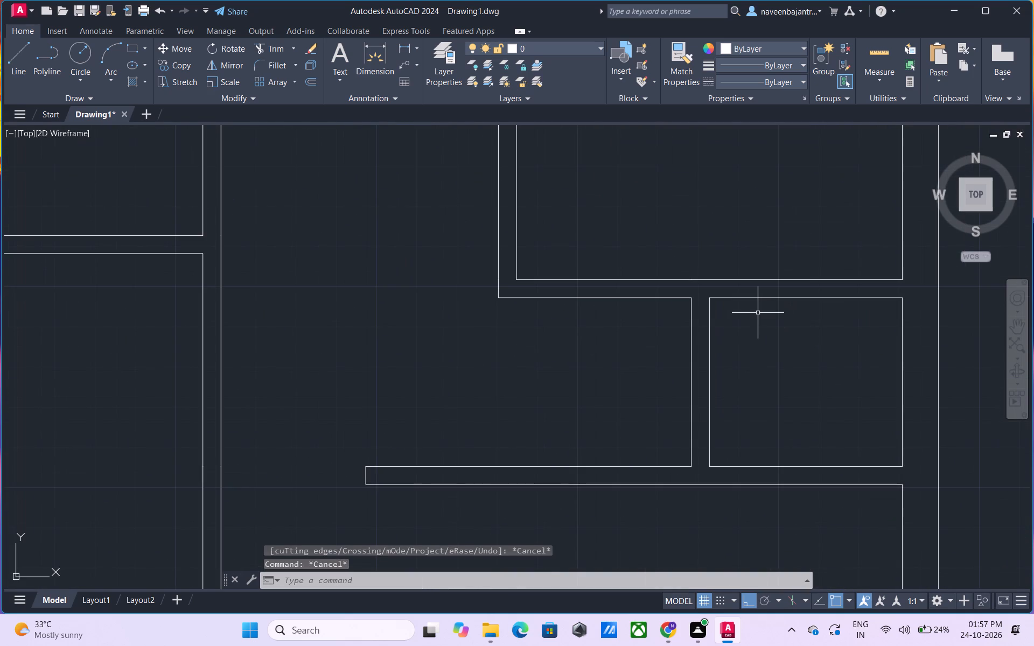
type("l")
key("space")
left_click(690, 300)
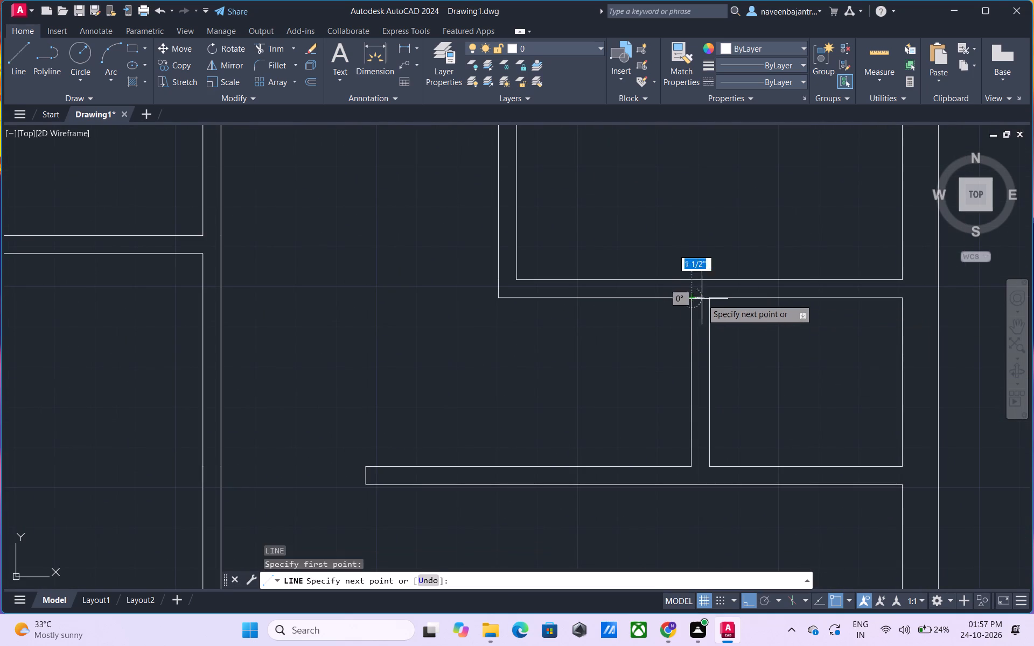
left_click(710, 298)
key("Escape")
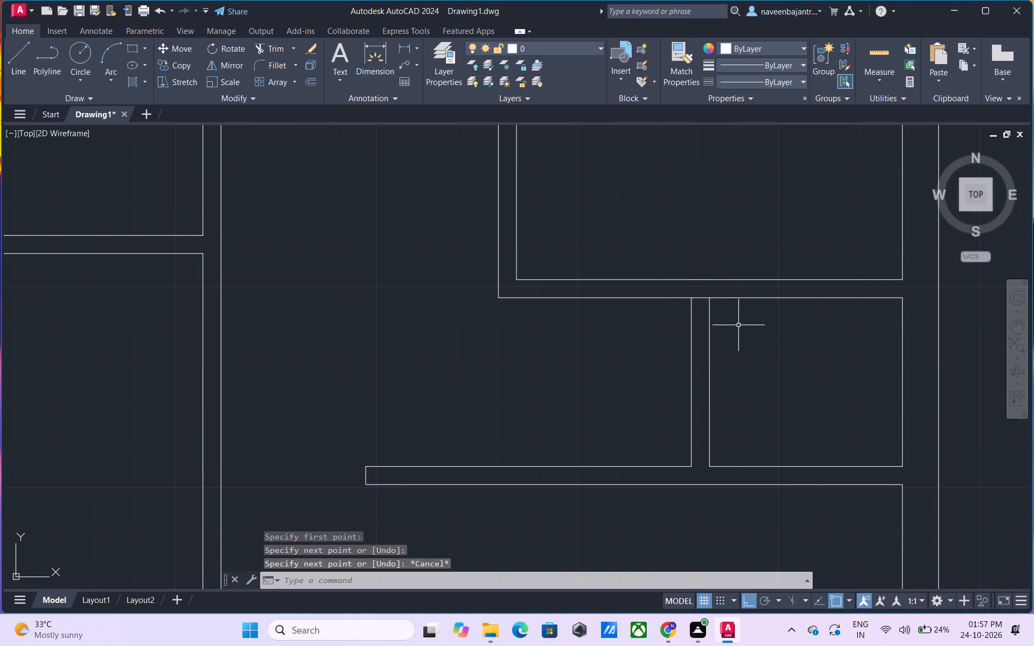
Offset the partition's short horizontal end line 3' downward.
type("o")
key("space")
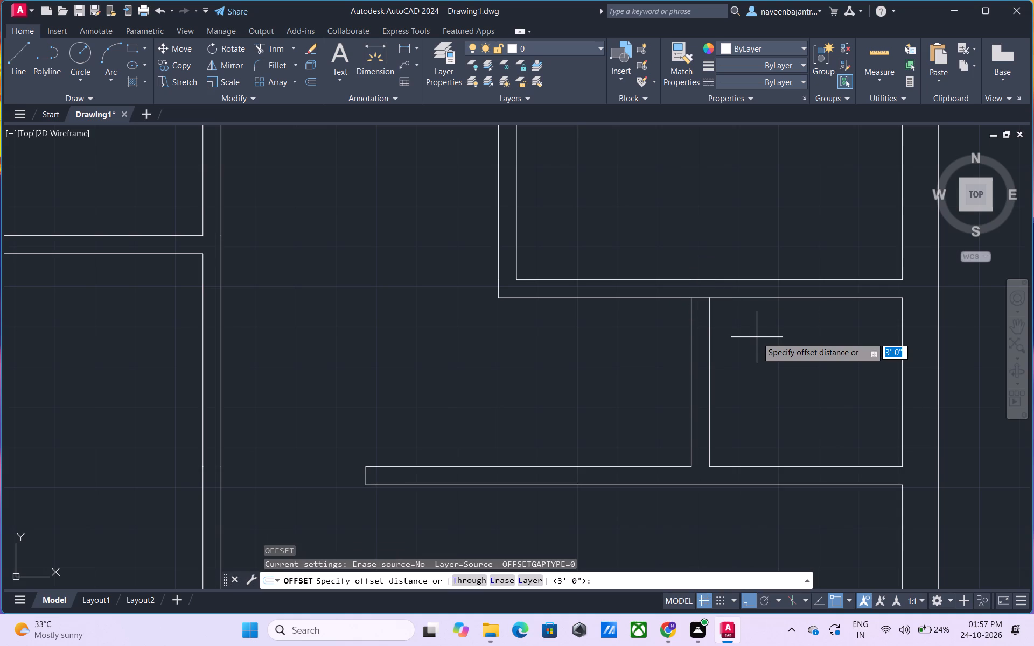
key("3")
key("apostrophe")
key("Return")
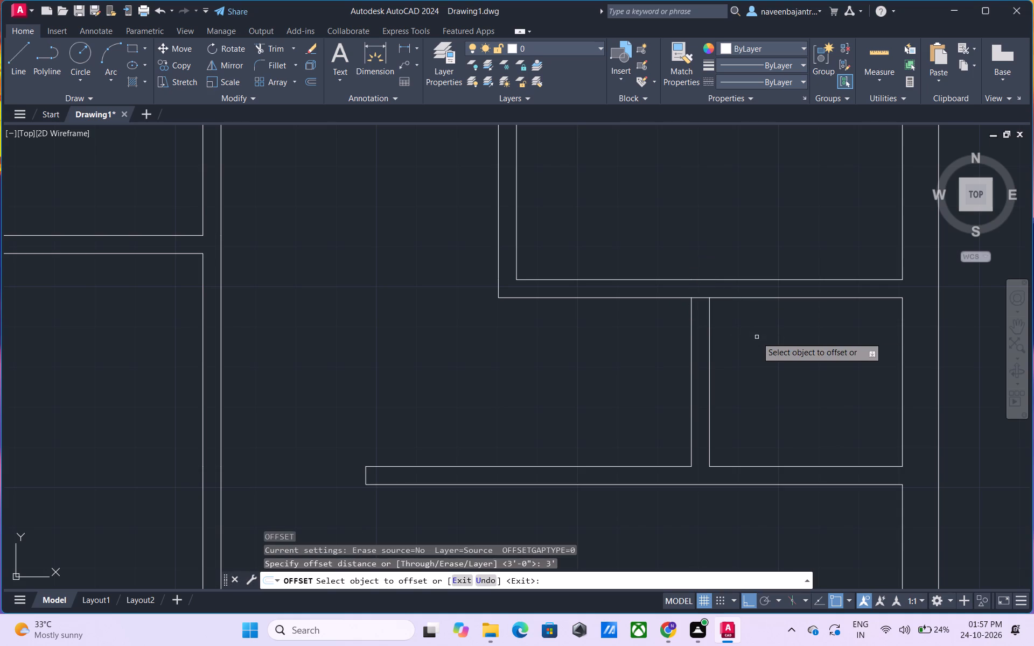
left_click(698, 296)
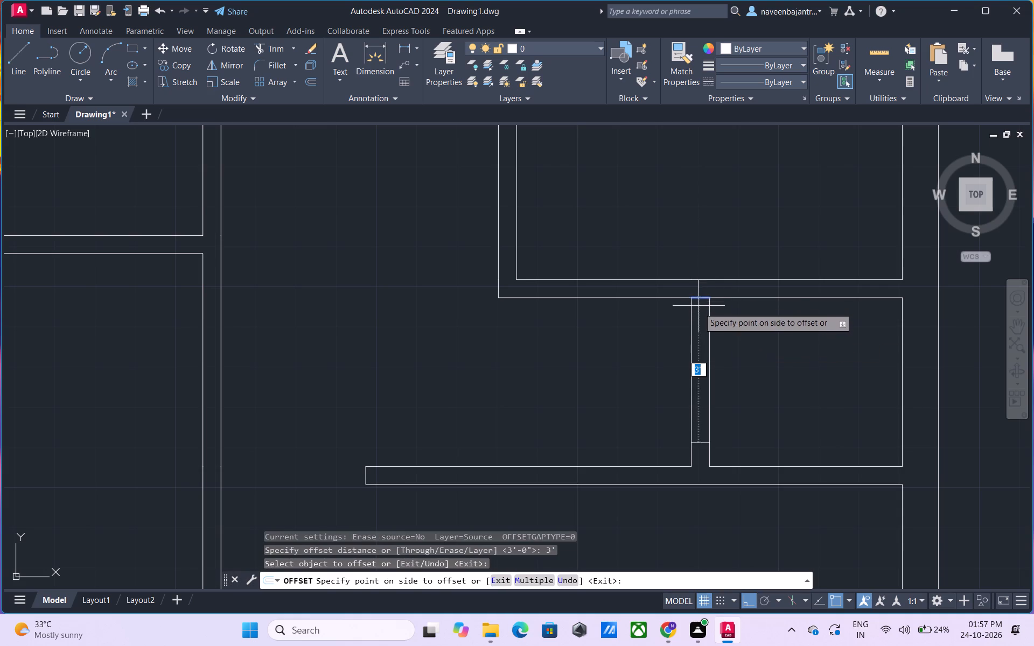
left_click(699, 322)
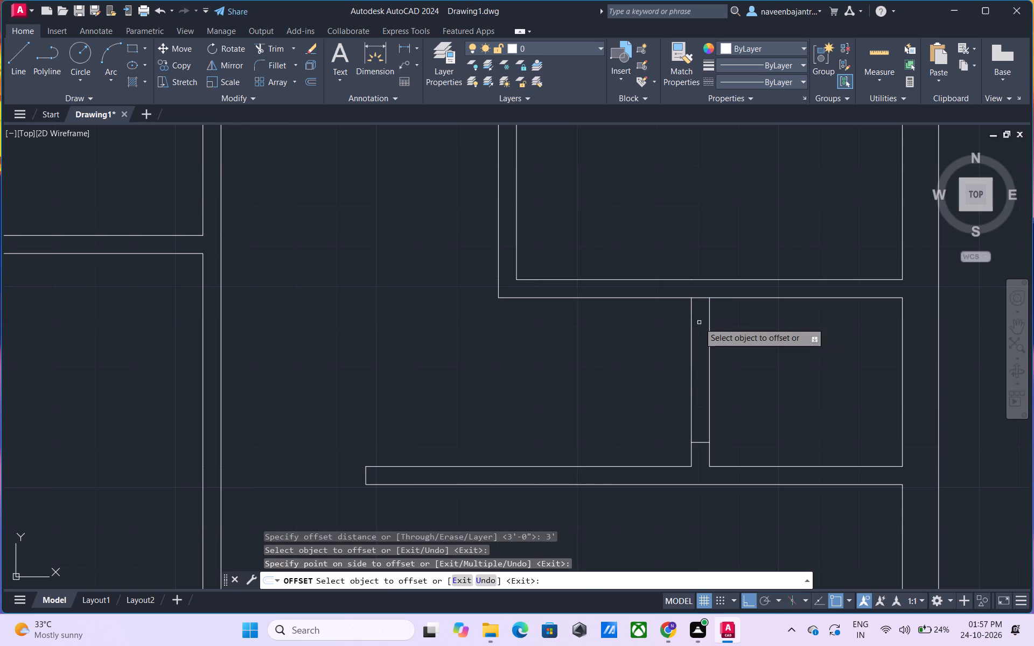
key("Escape")
Trim both faces of the partition between the short lines to open a 3' doorway into the smallest room.
type("tr")
key("space")
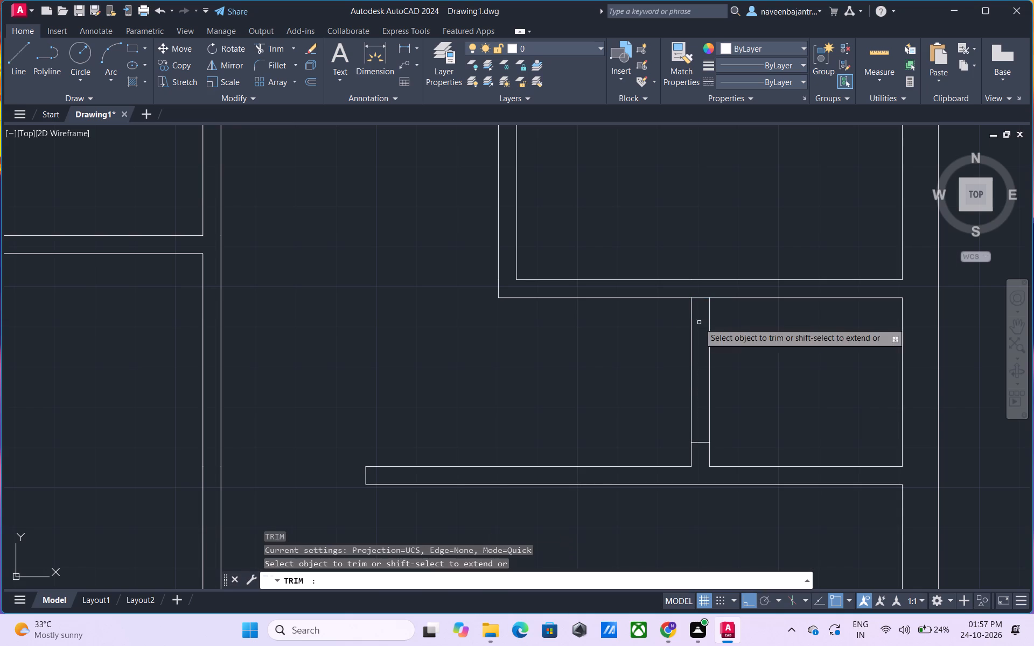
left_click(692, 340)
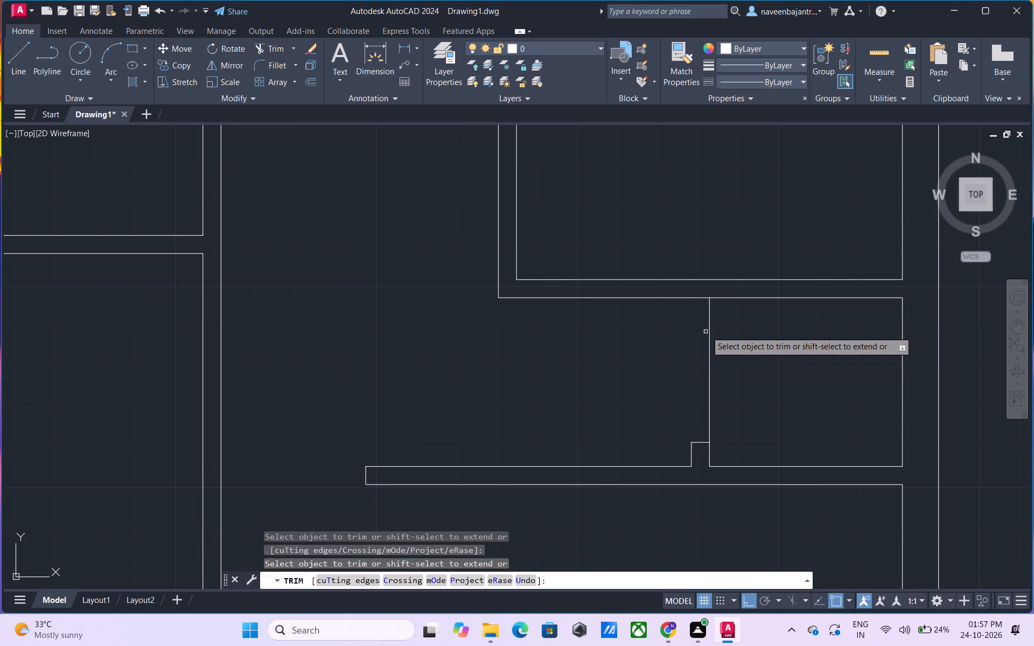
left_click(709, 326)
key("Escape")
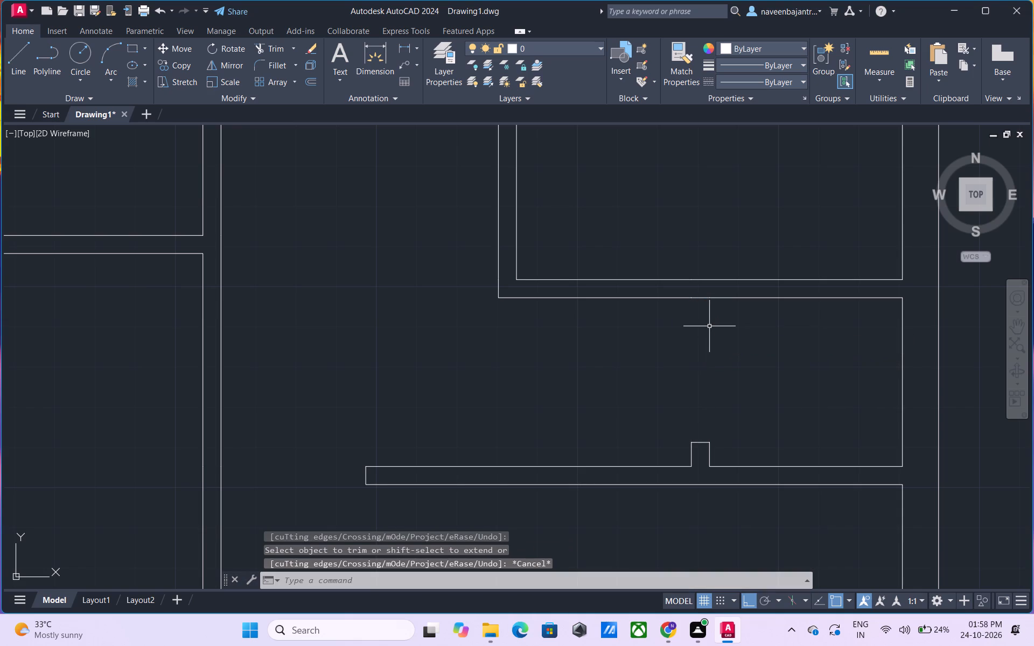
Extend the small right room's inner left wall face down across its bottom wall with a vertical line and trim the overshoot.
key("l")
key("space")
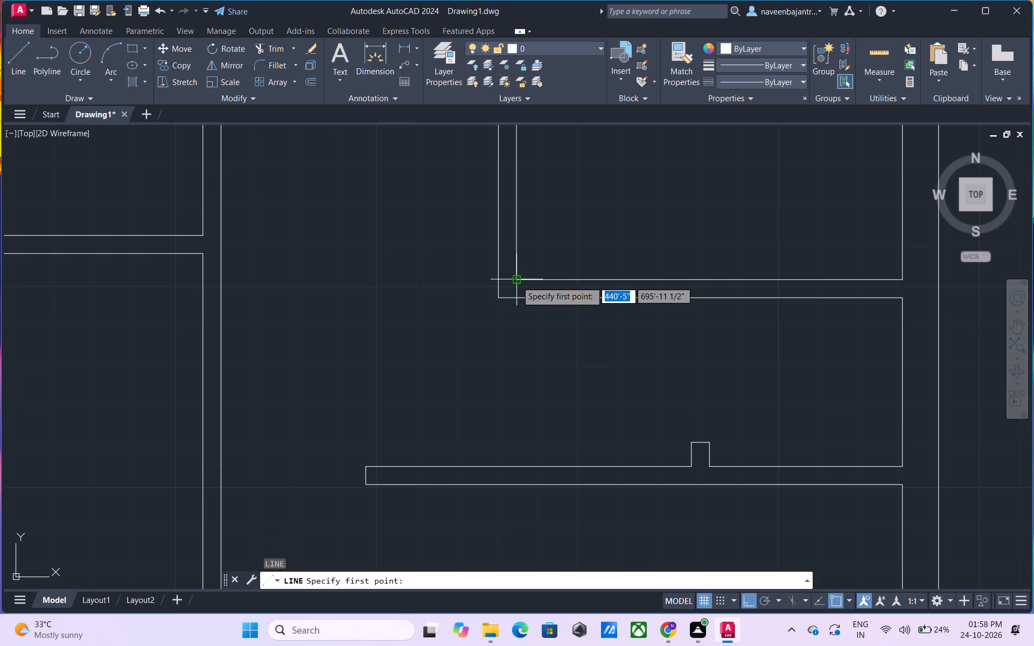
left_click(516, 281)
left_click(518, 311)
key("Escape")
type("tr")
key("space")
left_click(518, 312)
key("Escape")
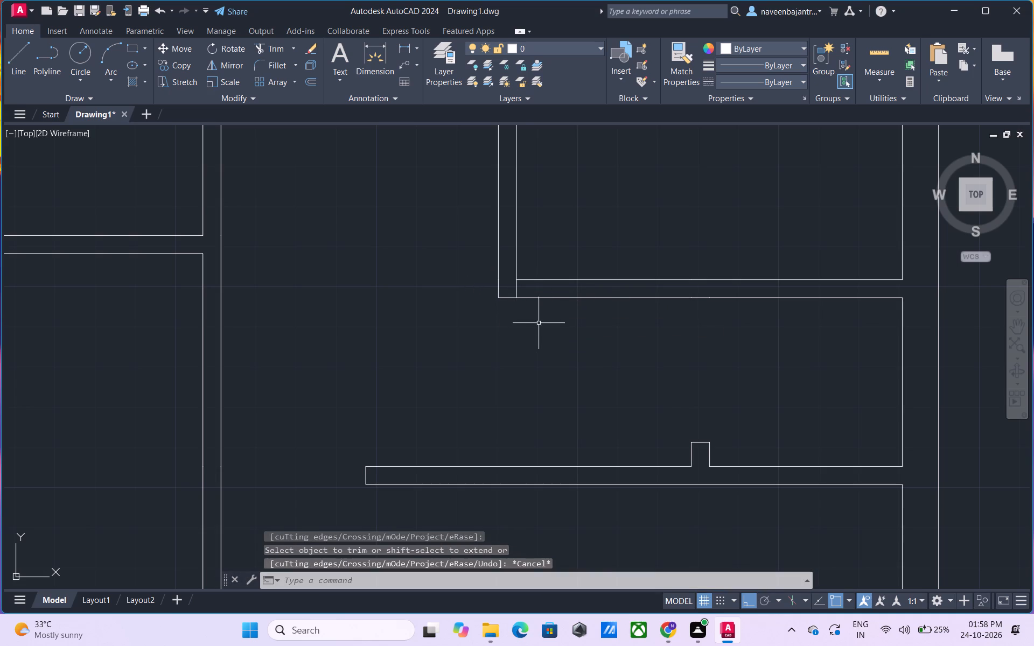
Offset the short vertical line 3' to the right along the small right room's bottom wall.
type("o 3'")
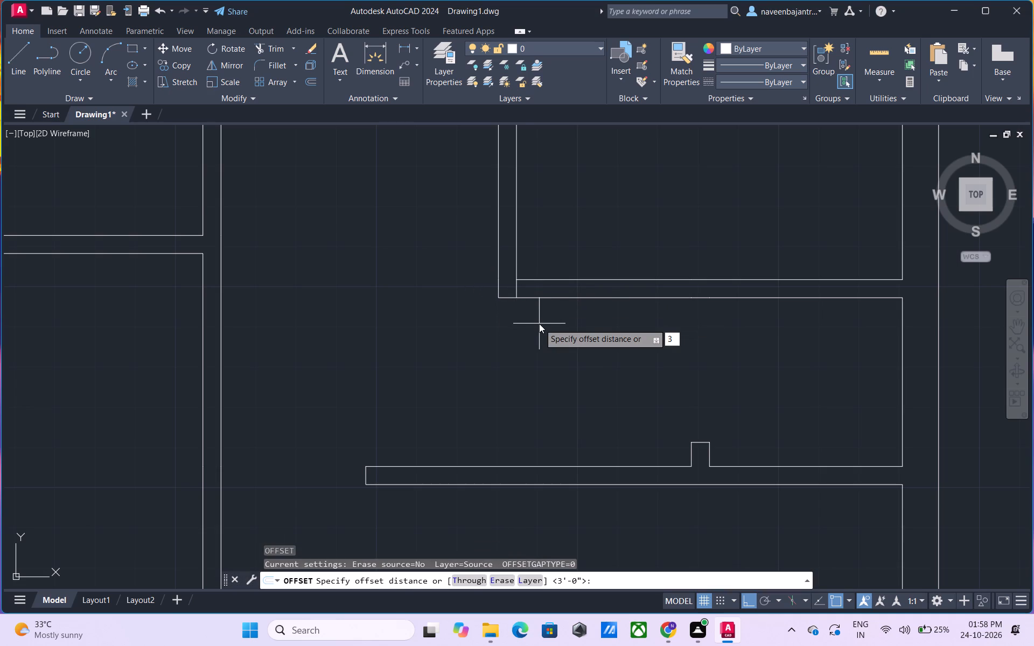
key("Return")
left_click(516, 287)
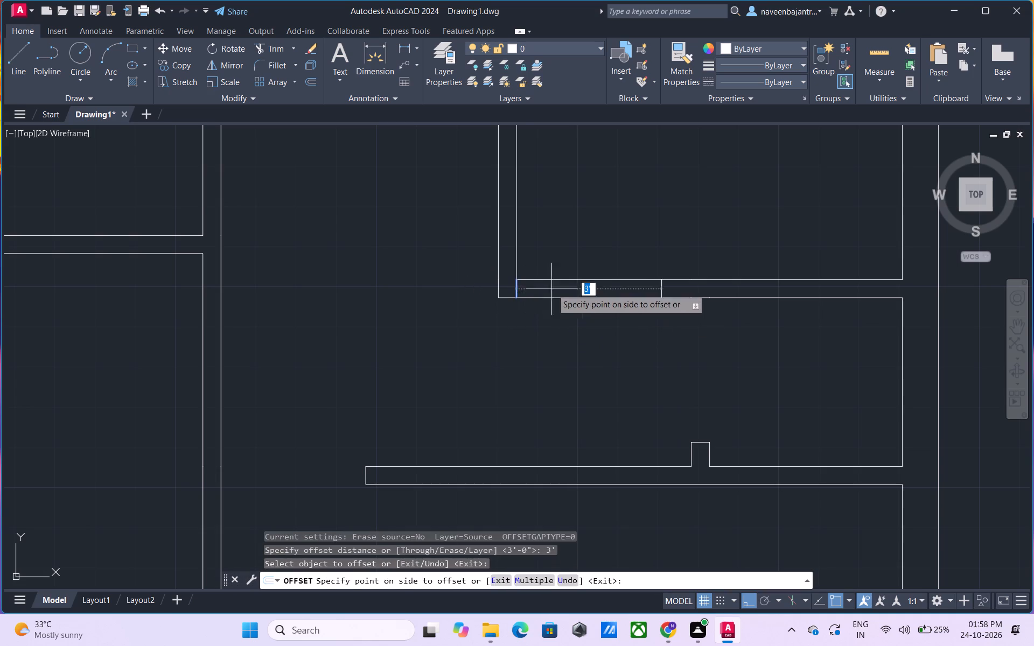
left_click(551, 289)
key("Escape")
Trim both faces of the small right room's bottom wall between the short lines to open a 3' doorway.
type("tr")
key("space")
left_click(575, 298)
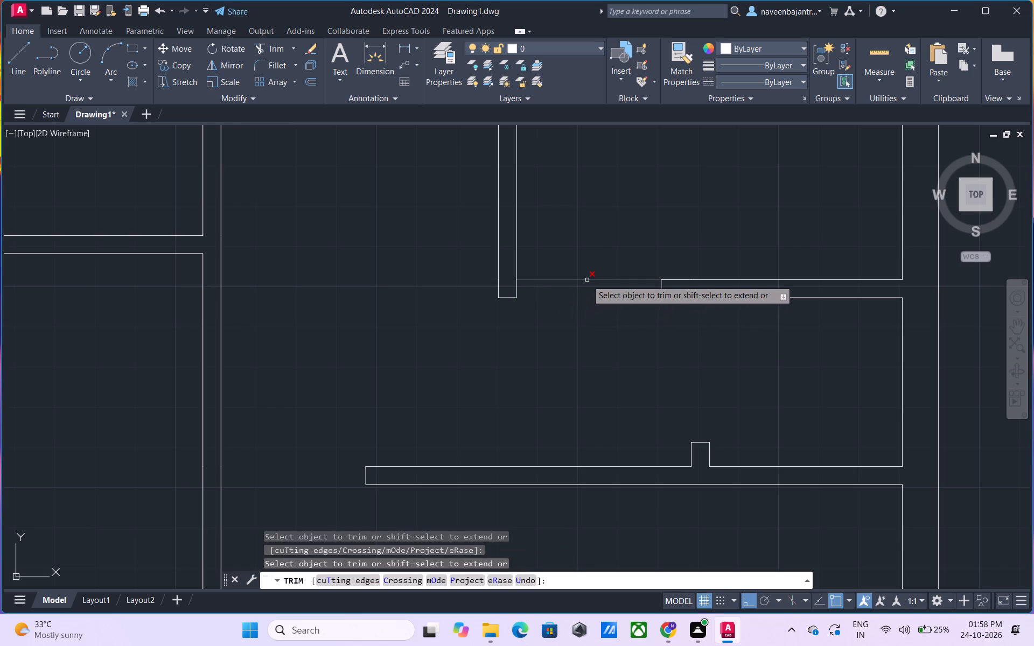
left_click(587, 280)
scroll(587, 287, "down", 2)
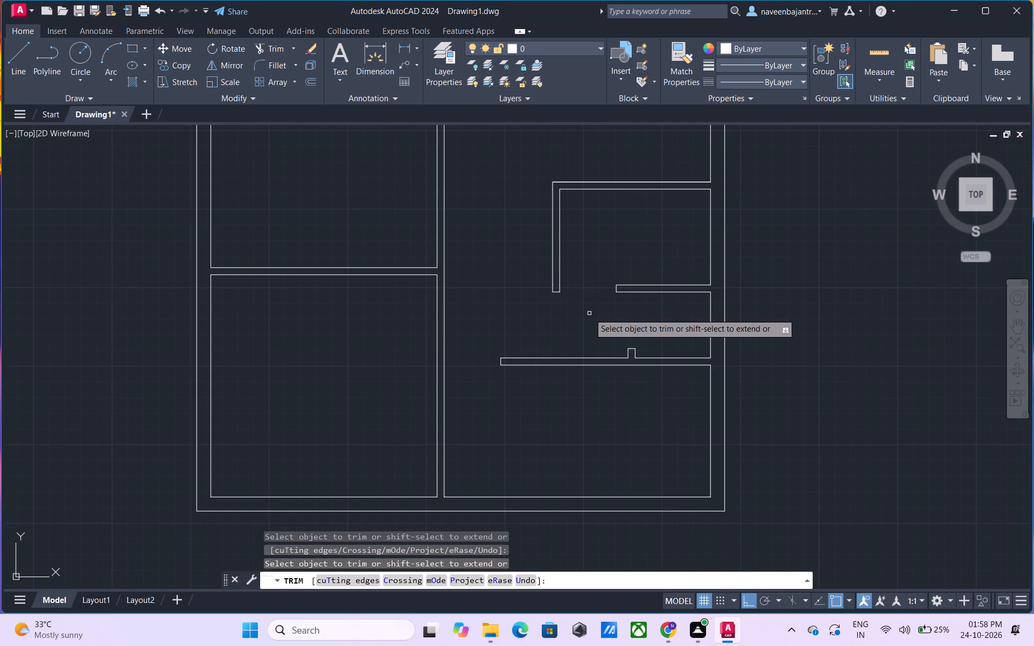
middle_click_drag(589, 313, 588, 293)
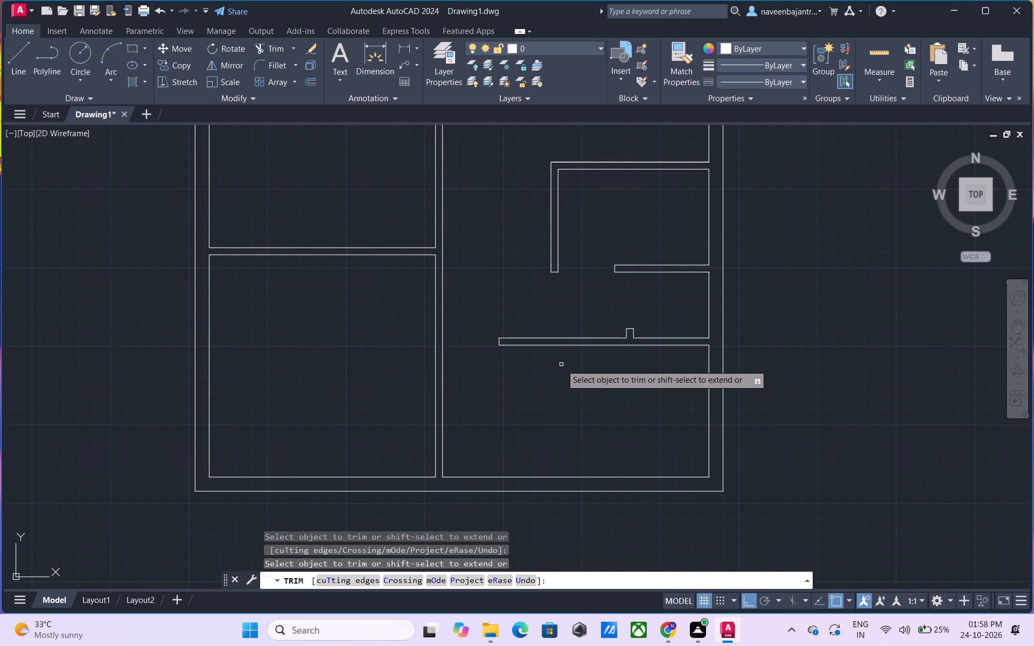
middle_click_drag(559, 367, 567, 342)
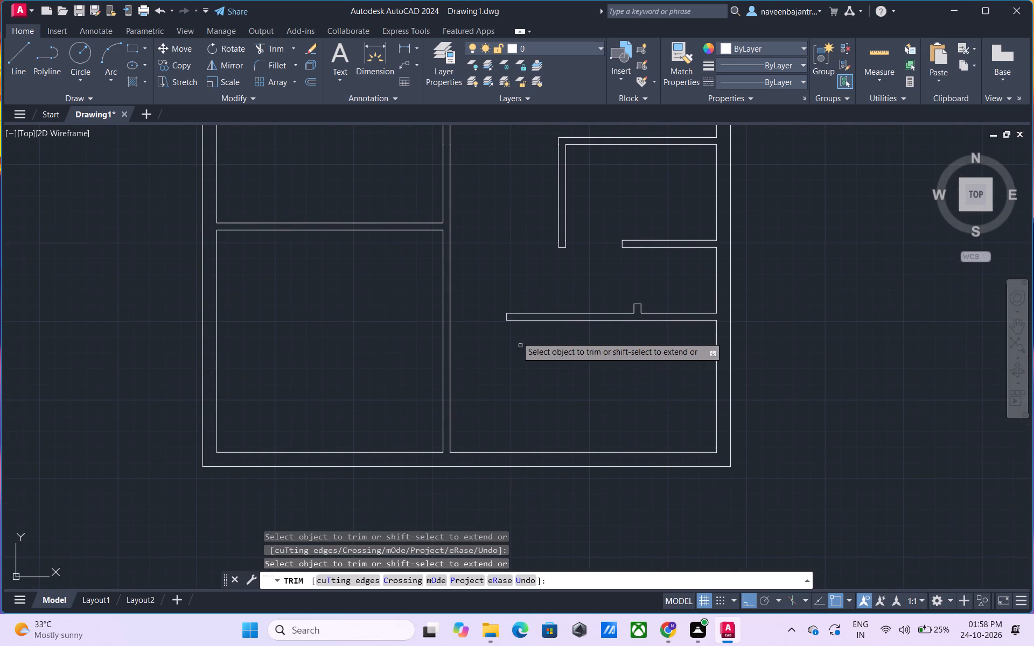
middle_click_drag(504, 260, 495, 312)
key("Escape")
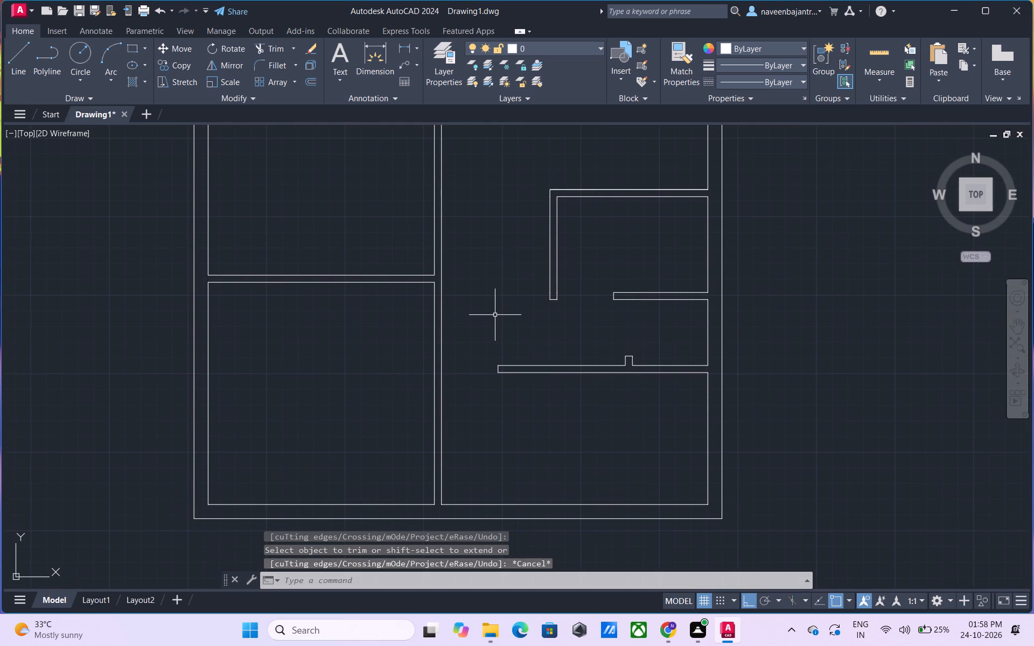
Draw a short horizontal line across the central wall from the lower left room's top inner corner and trim its overshoot.
key("l")
key("space")
scroll(453, 297, "up", 1)
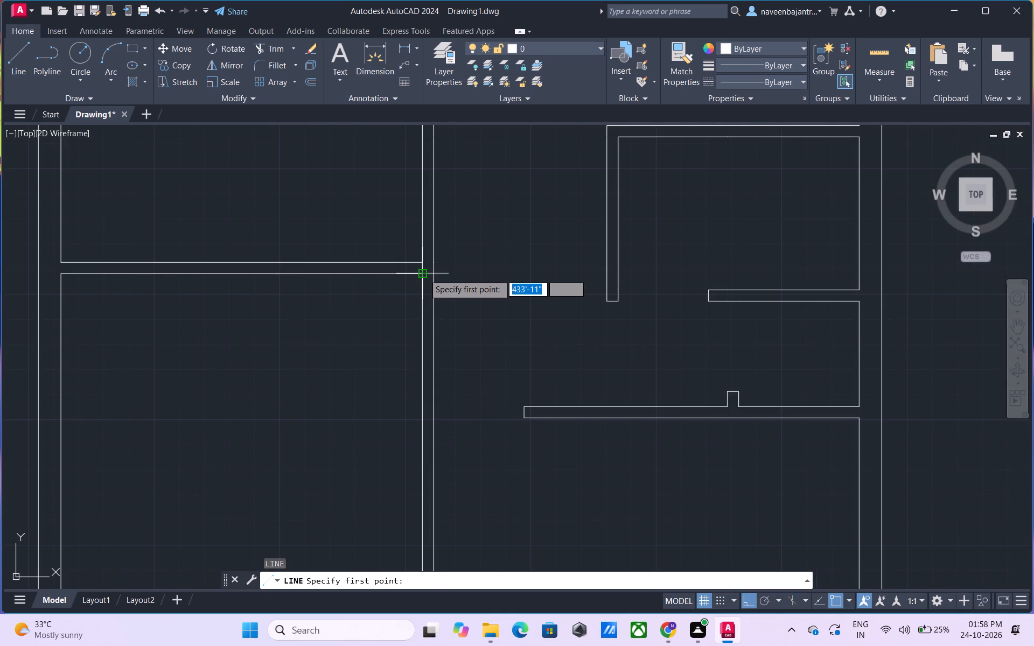
left_click(424, 274)
left_click(440, 273)
key("Escape")
type("tr")
key("space")
left_click(440, 273)
key("Escape")
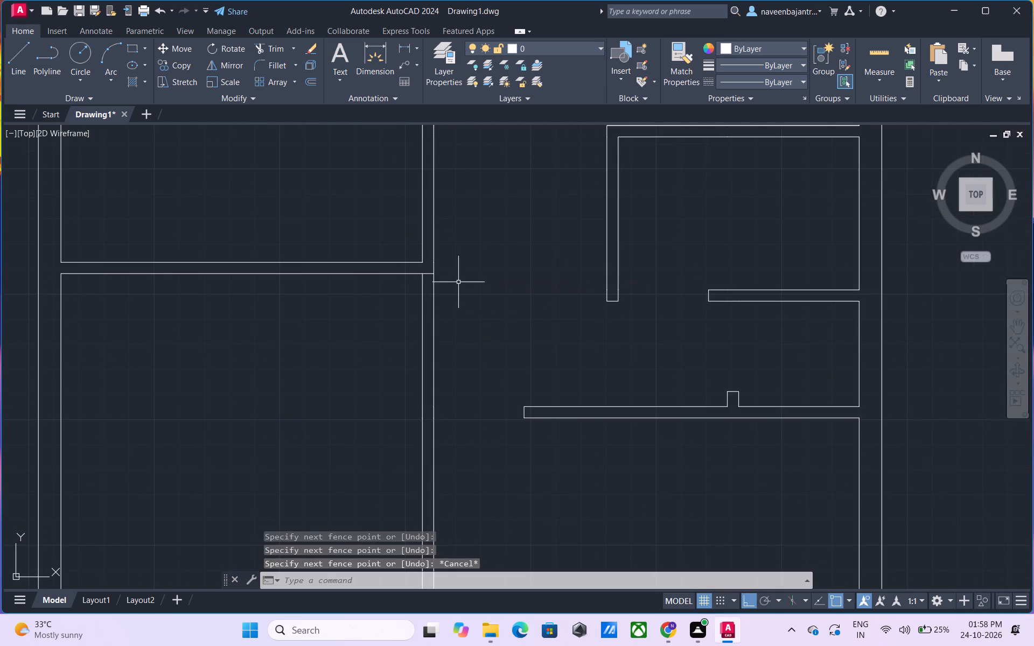
Offset the short line across the central wall 3' downward.
type("o")
key("space")
type("3'")
key("Return")
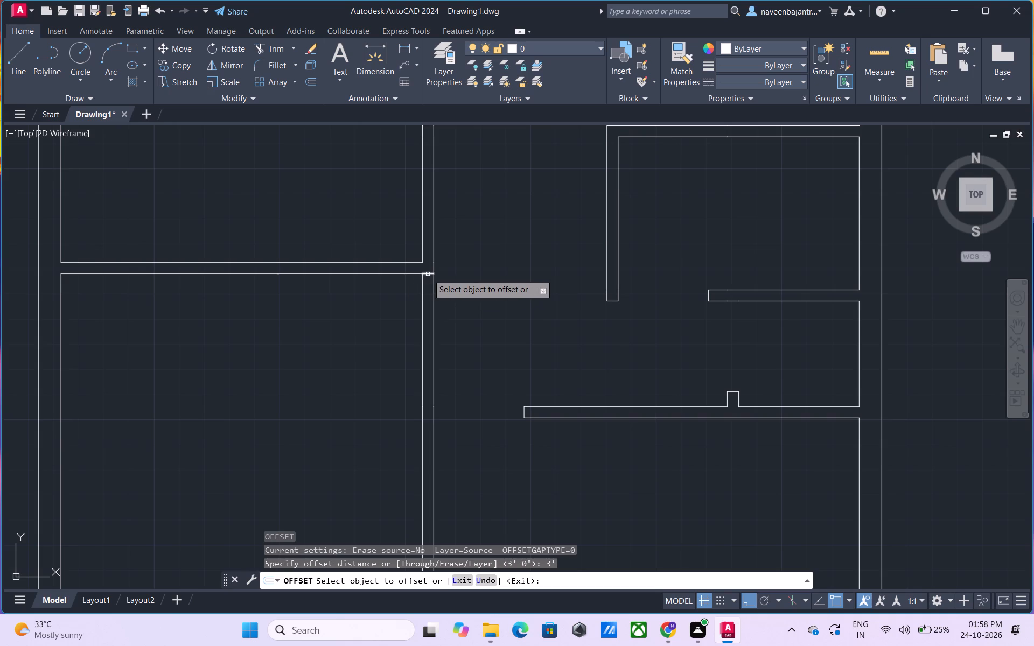
left_click(428, 274)
left_click(427, 298)
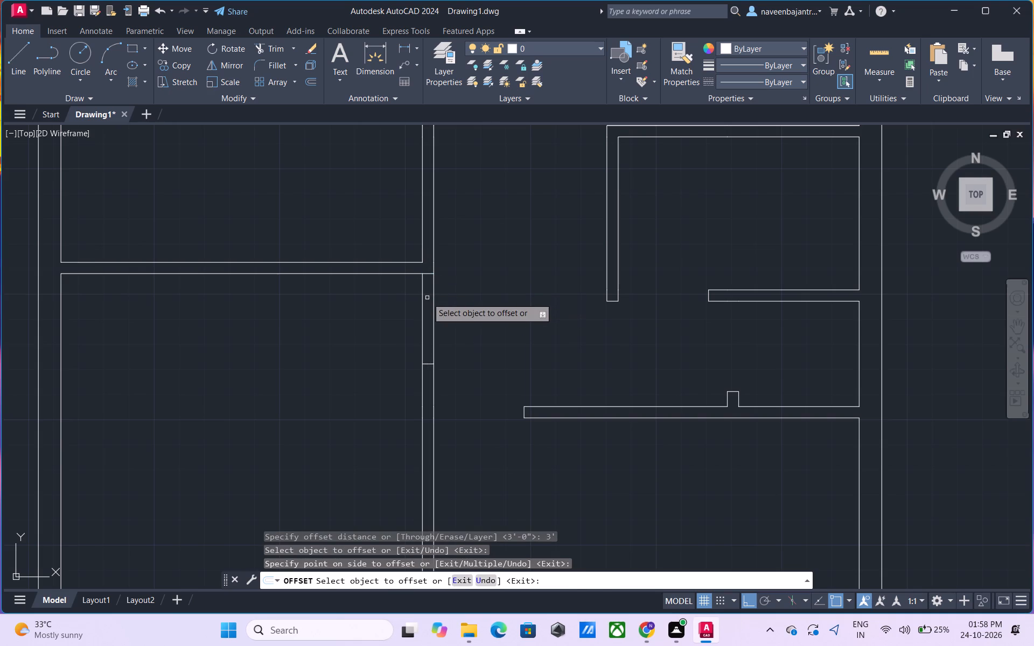
key("Escape")
Trim both faces of the central wall above the short line to open a 3' doorway at the lower left room's top.
type("tr")
key("space")
left_click(423, 309)
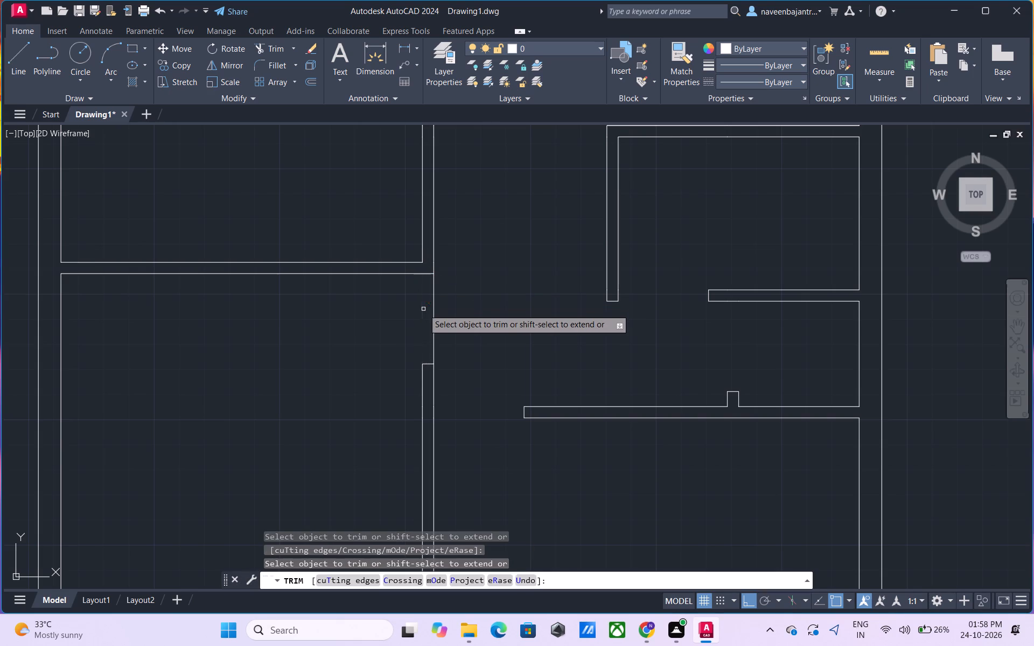
left_click(435, 320)
Draw a short horizontal line across the central wall's bottom end, where it meets the bottom exterior wall.
scroll(435, 320, "down", 2)
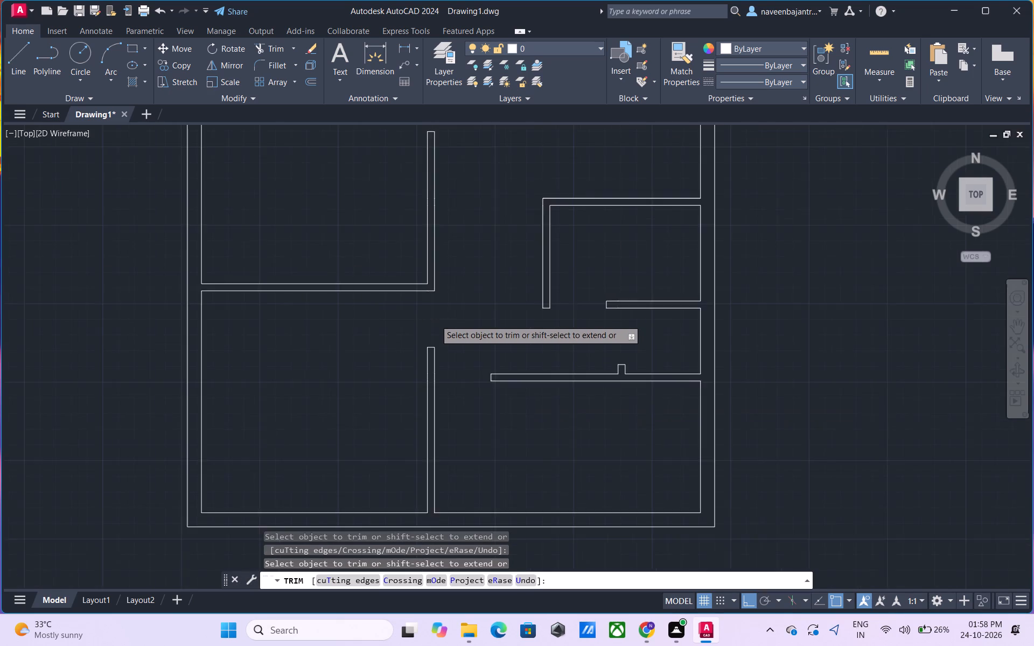
middle_click_drag(441, 367, 460, 308)
scroll(461, 378, "up", 2)
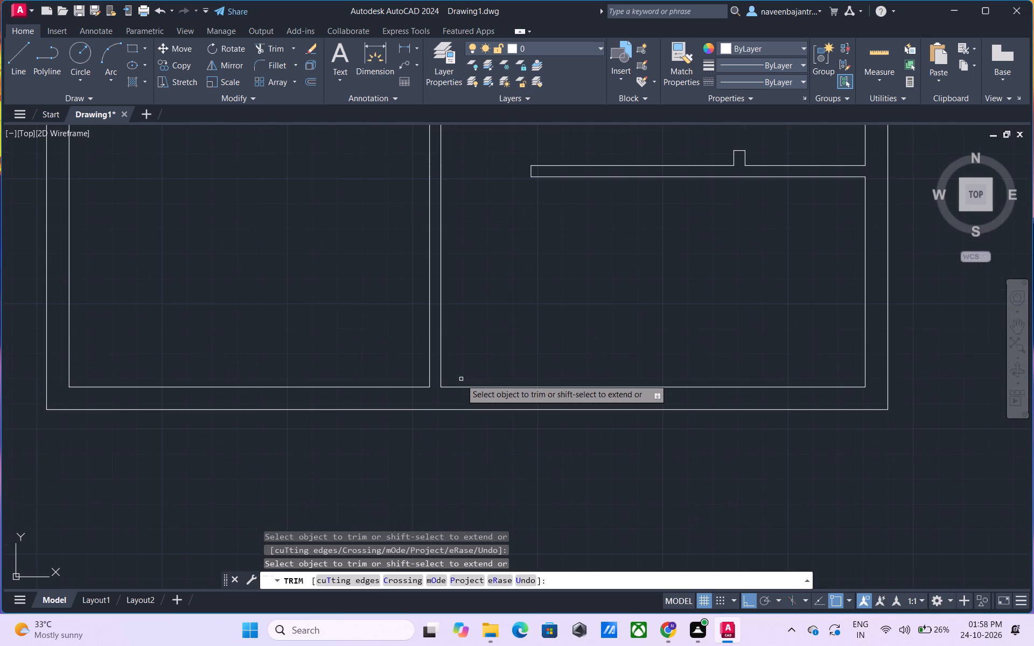
key("Escape")
type("l")
key("space")
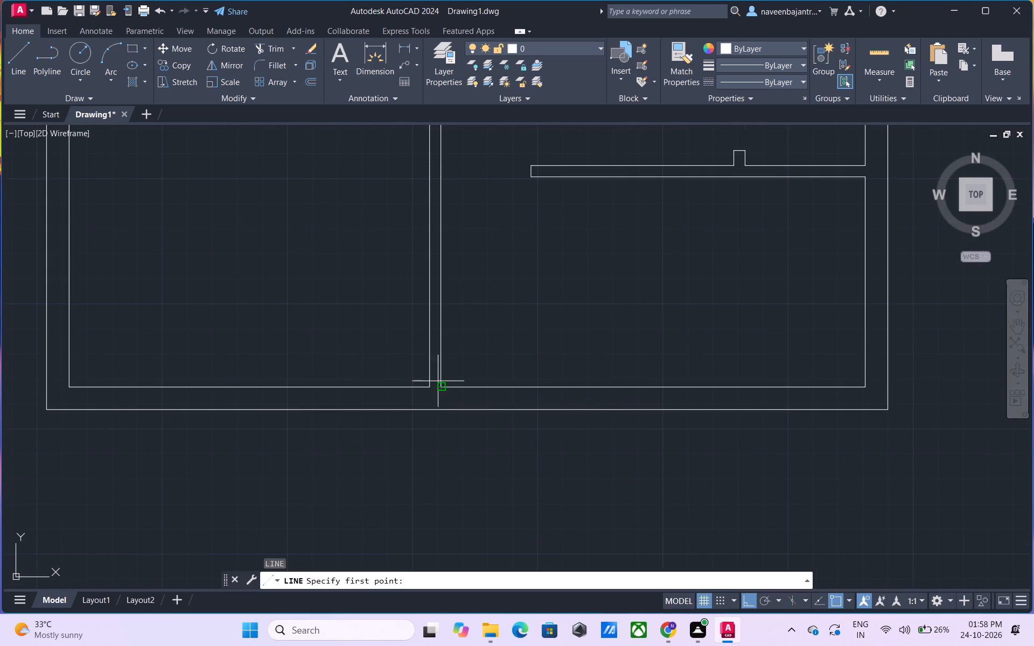
left_click(429, 387)
left_click(442, 387)
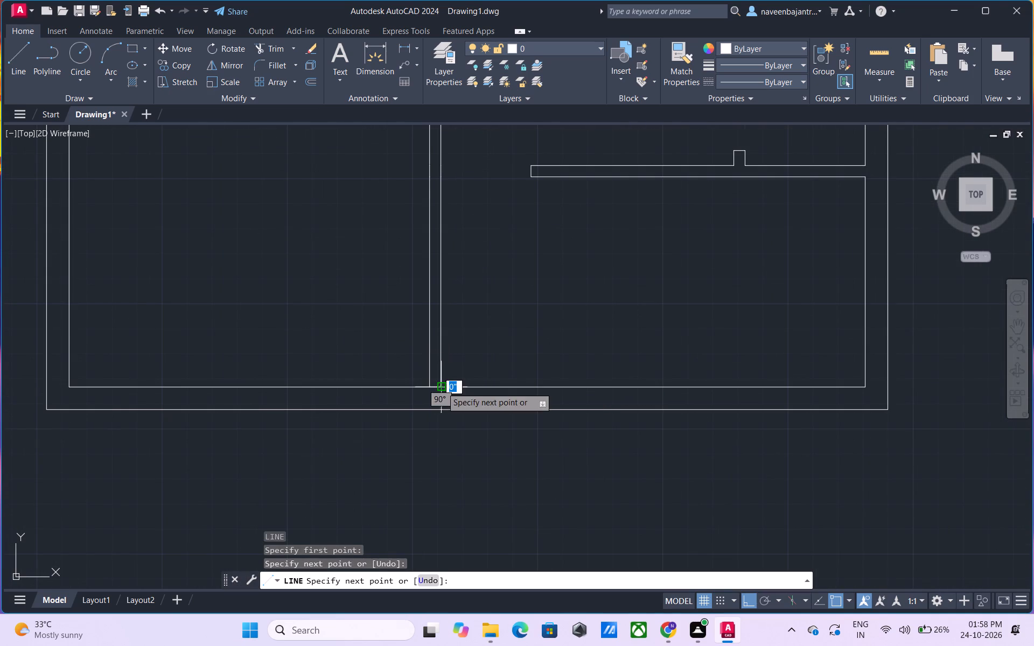
key("Escape")
Offset the short line at the central wall's bottom end 3' upward.
type("o 3'")
key("Return")
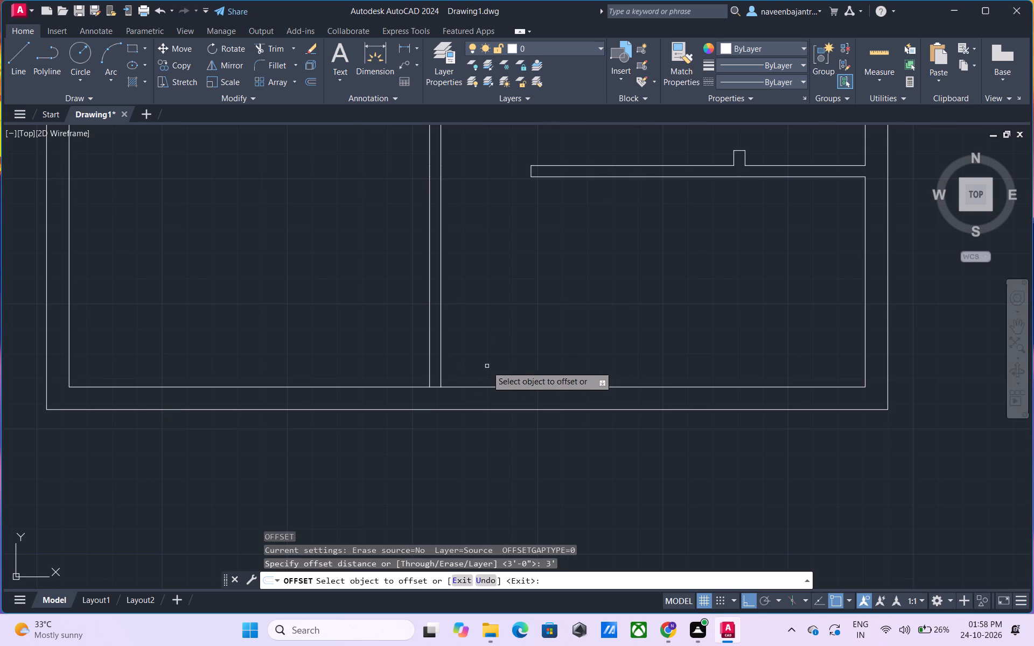
left_click(435, 385)
left_click(435, 367)
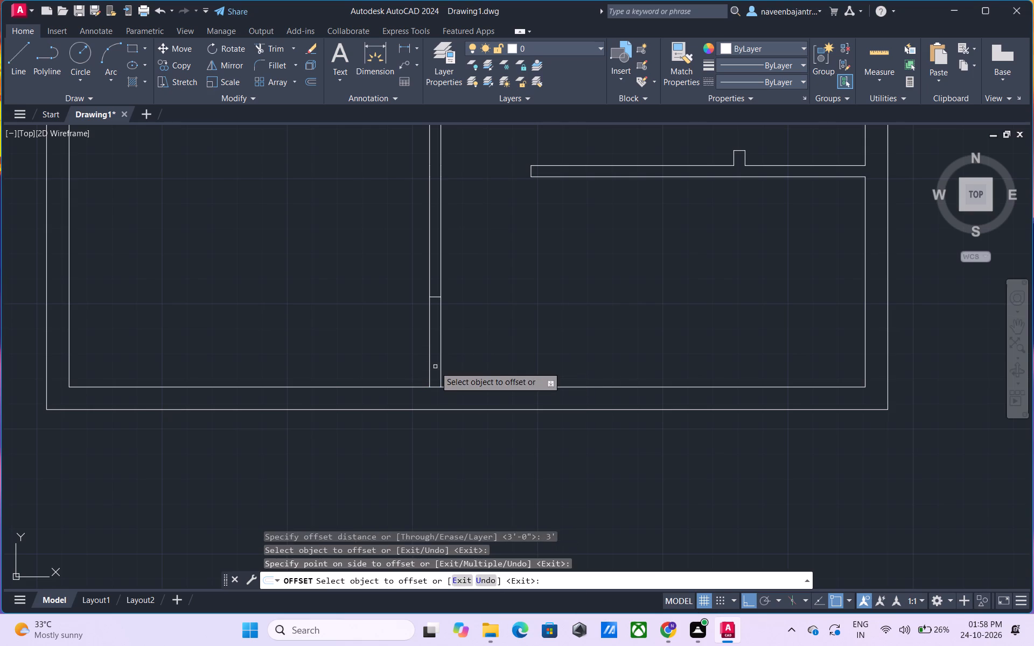
key("Escape")
Trim both faces of the central wall below the offset line to open a 3' doorway at its bottom end.
type("tr")
key("space")
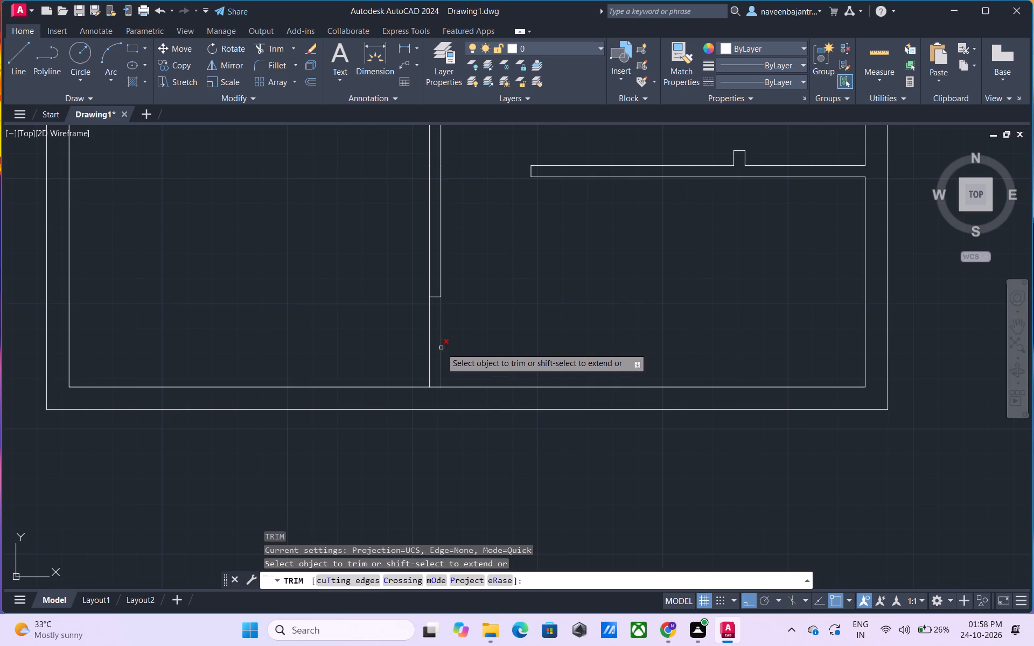
left_click(441, 348)
left_click(428, 340)
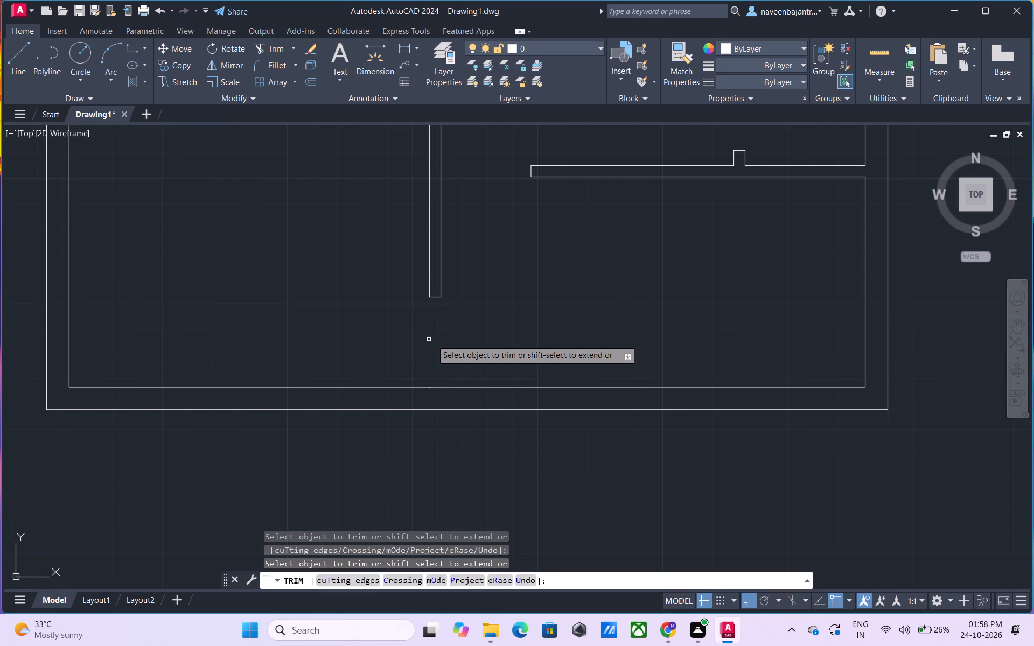
key("Escape")
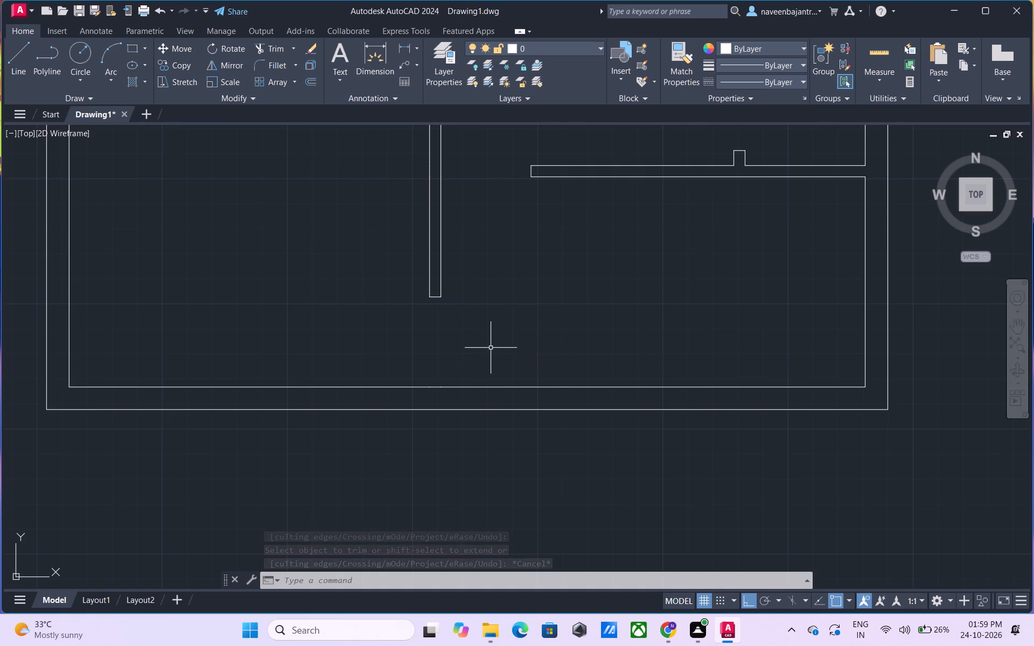
Draw a vertical line from the central wall's lower right corner to the bottom wall's outer face and trim the part inside the room.
middle_click_drag(491, 348, 492, 341)
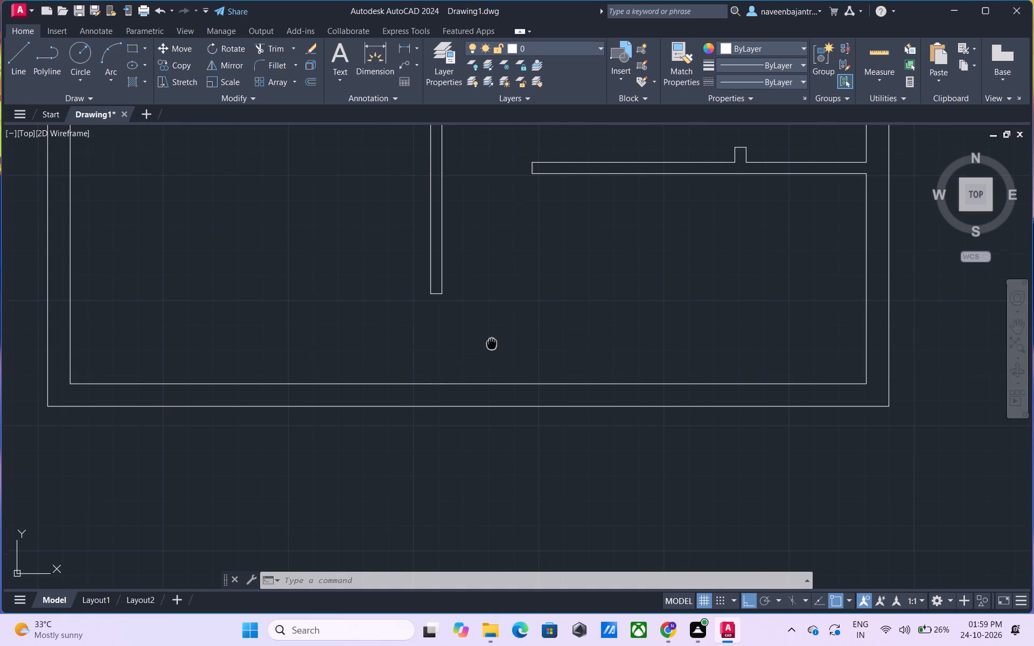
middle_click_drag(492, 341, 497, 311)
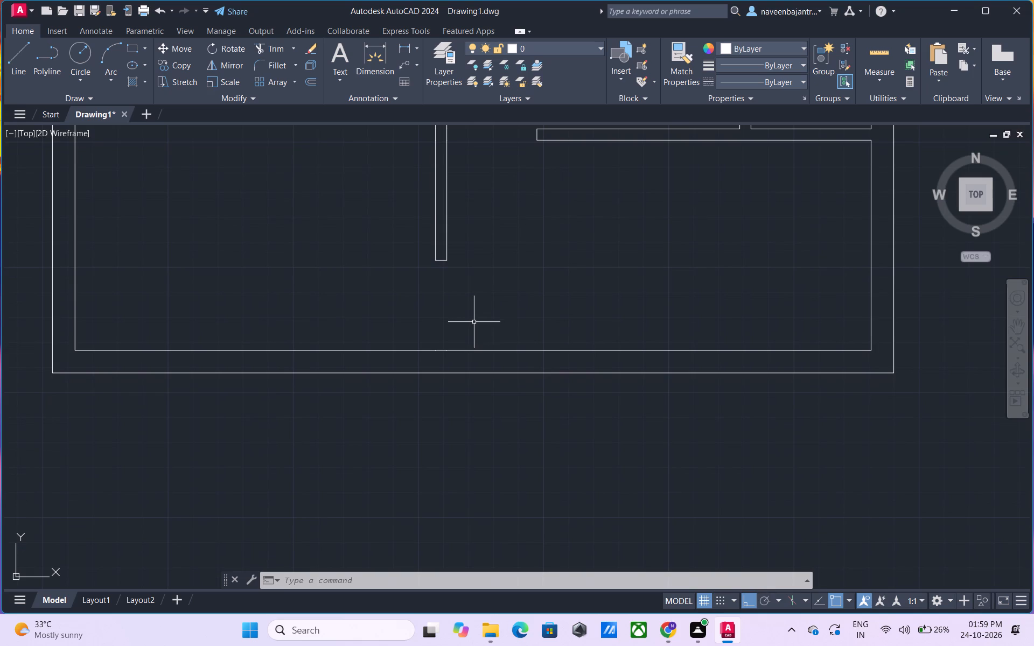
middle_click_drag(472, 322, 474, 308)
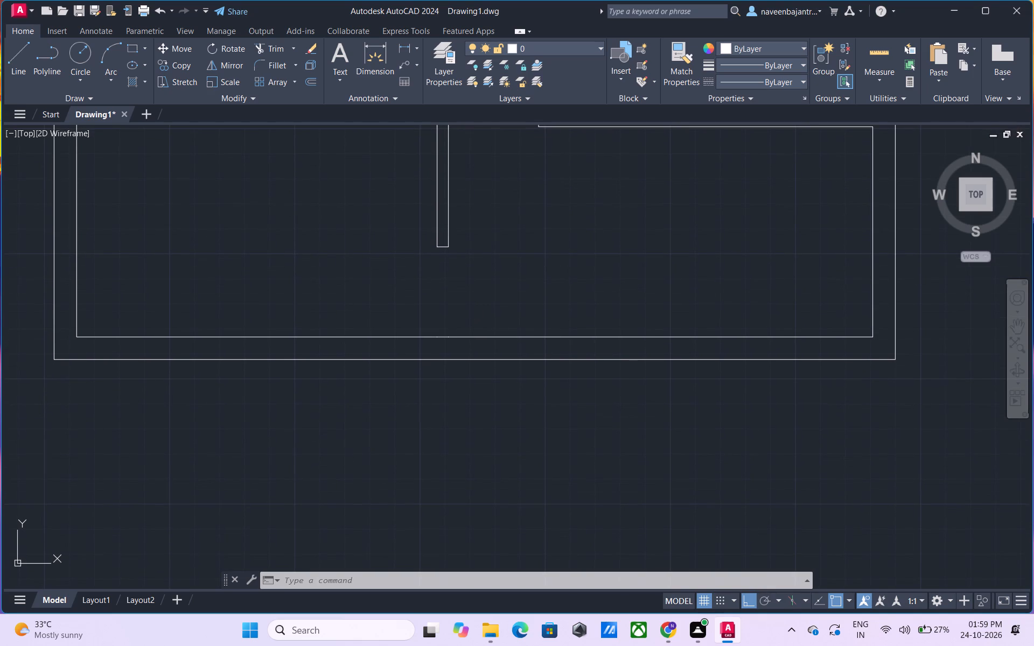
key("Escape")
type("l")
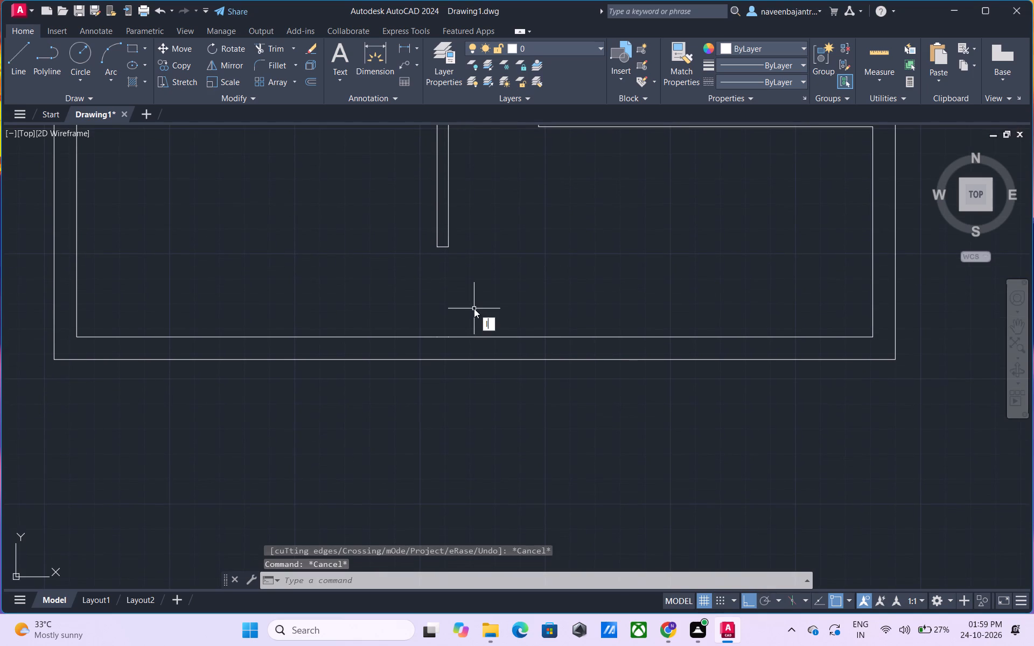
key("space")
left_click(449, 248)
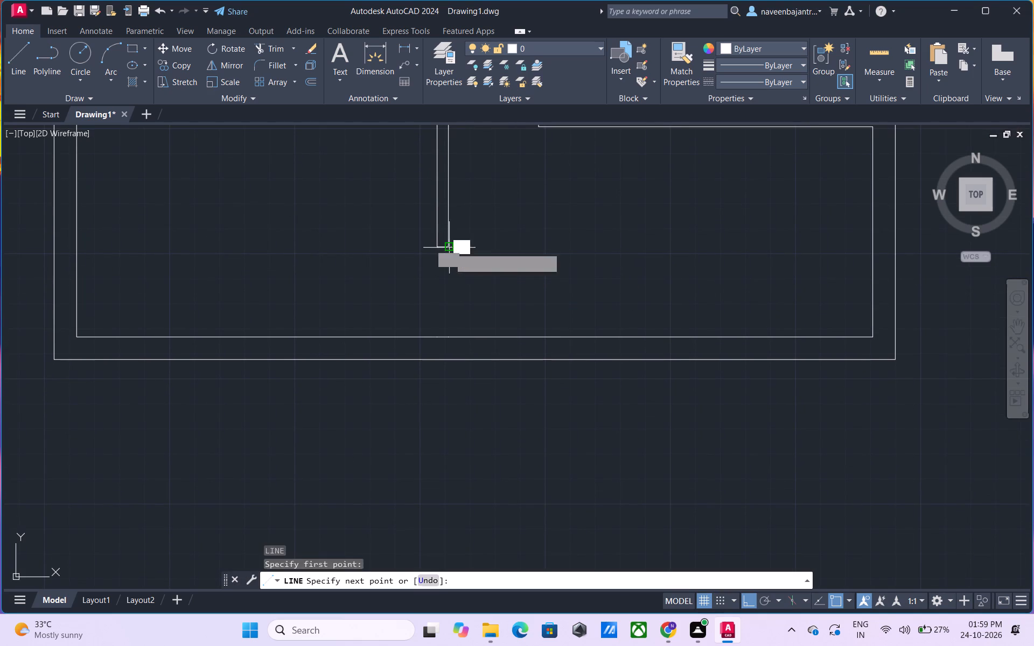
left_click(448, 361)
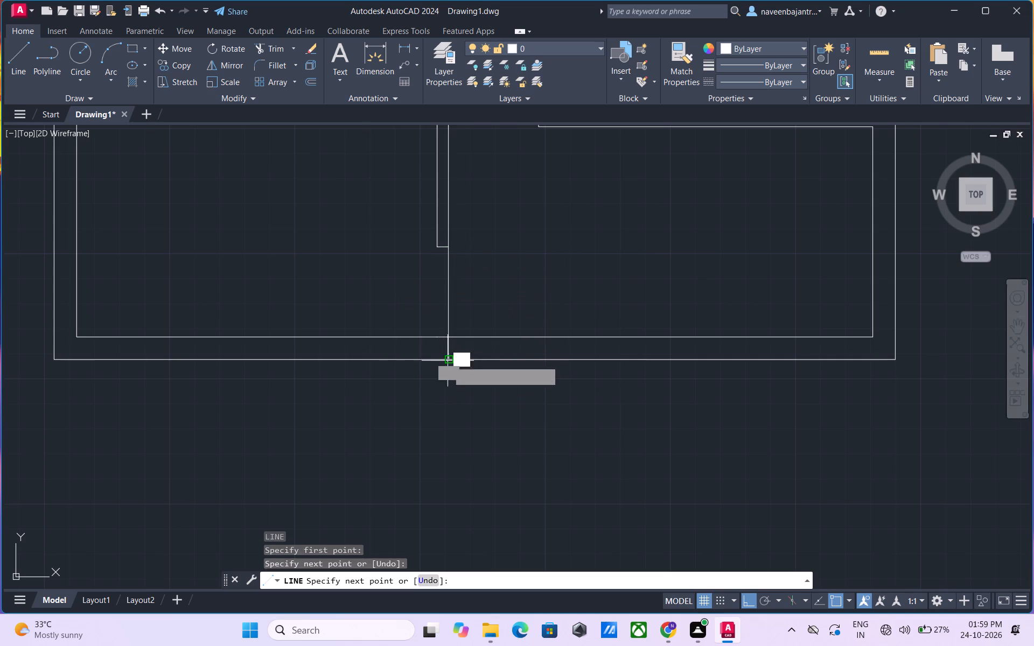
key("Escape")
type("tr")
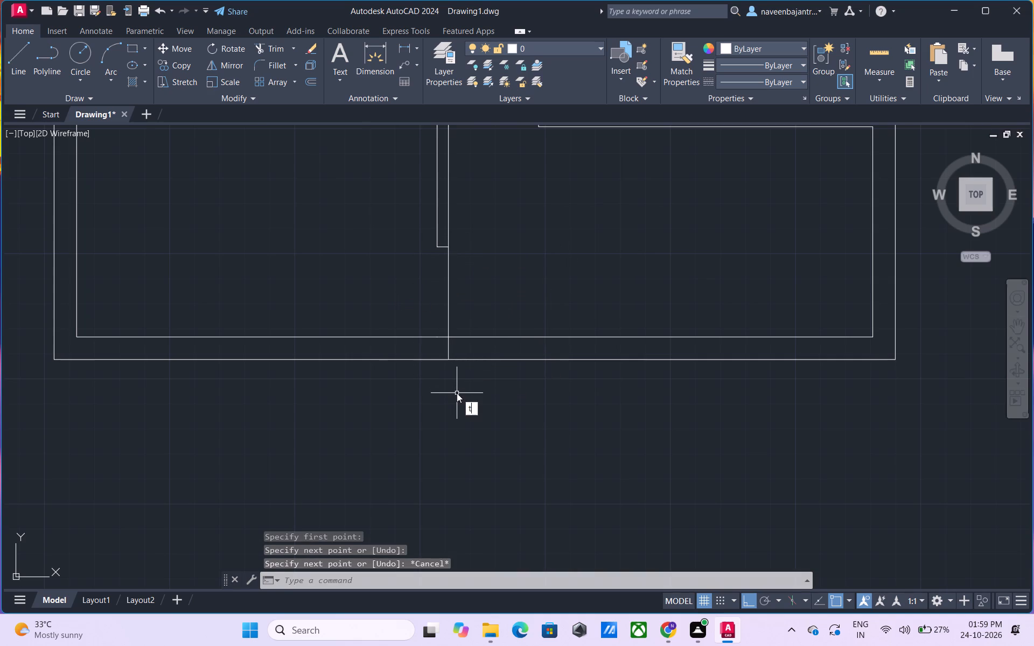
key("space")
left_click(449, 311)
key("Escape")
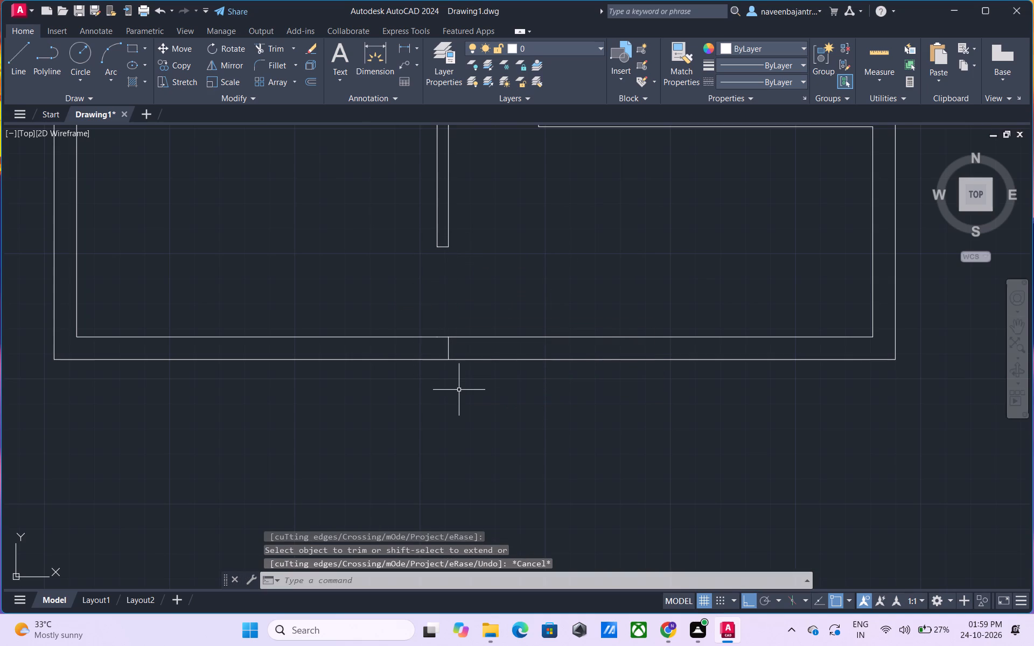
Offset the short vertical line in the bottom exterior wall 5' to the right.
scroll(453, 391, "up", 1)
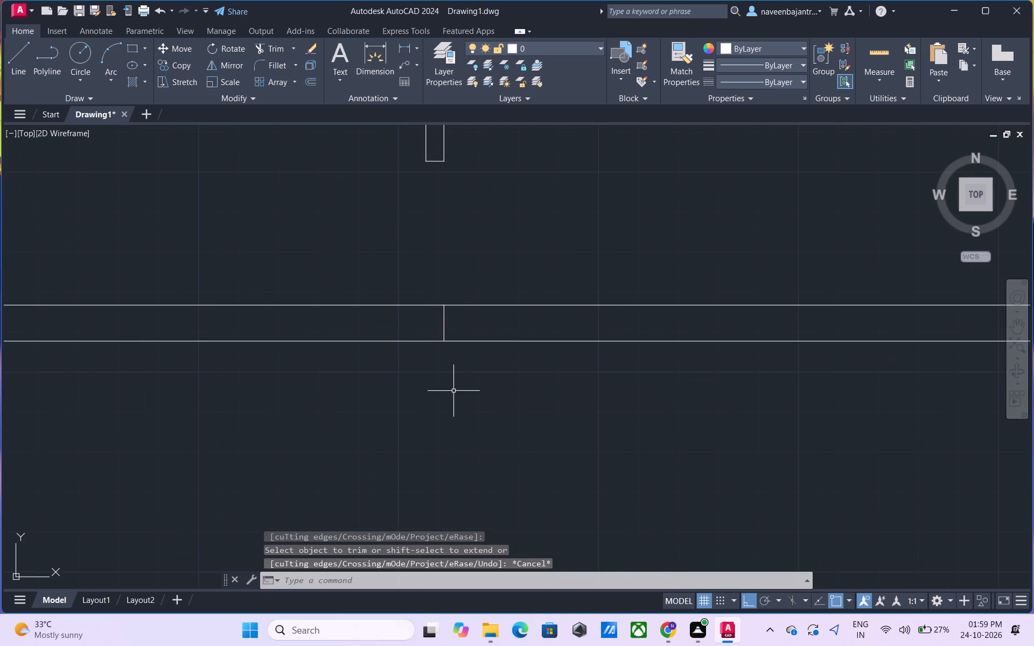
key("Escape")
type("o 5'")
key("Return")
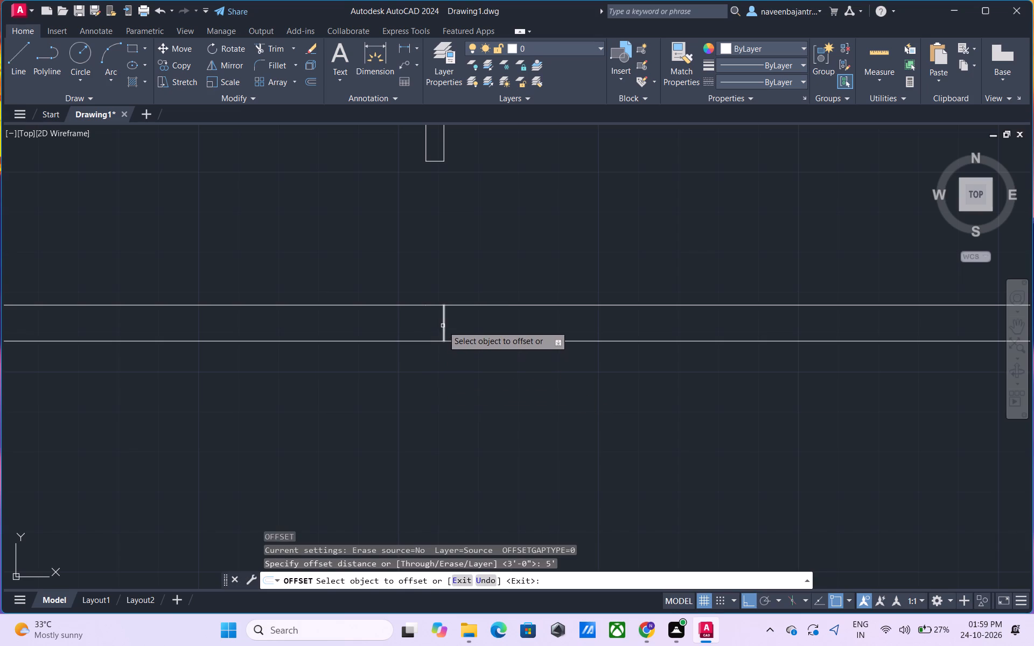
left_click(443, 326)
left_click(481, 328)
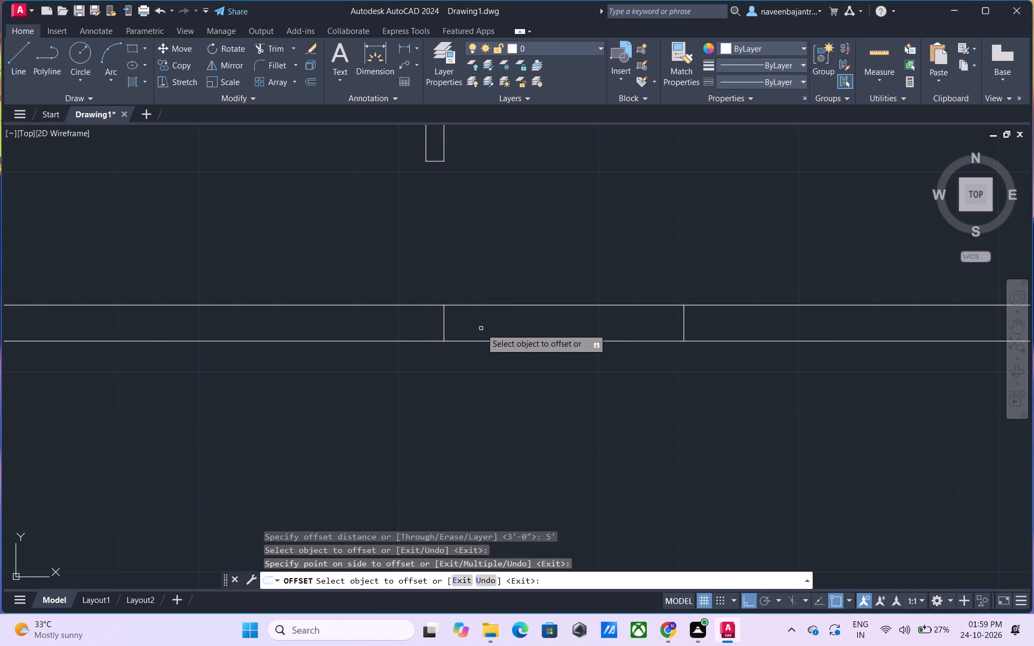
key("Escape")
Trim the bottom exterior wall's inner face between the two short lines to form the 5' main entrance opening.
type("tr")
key("space")
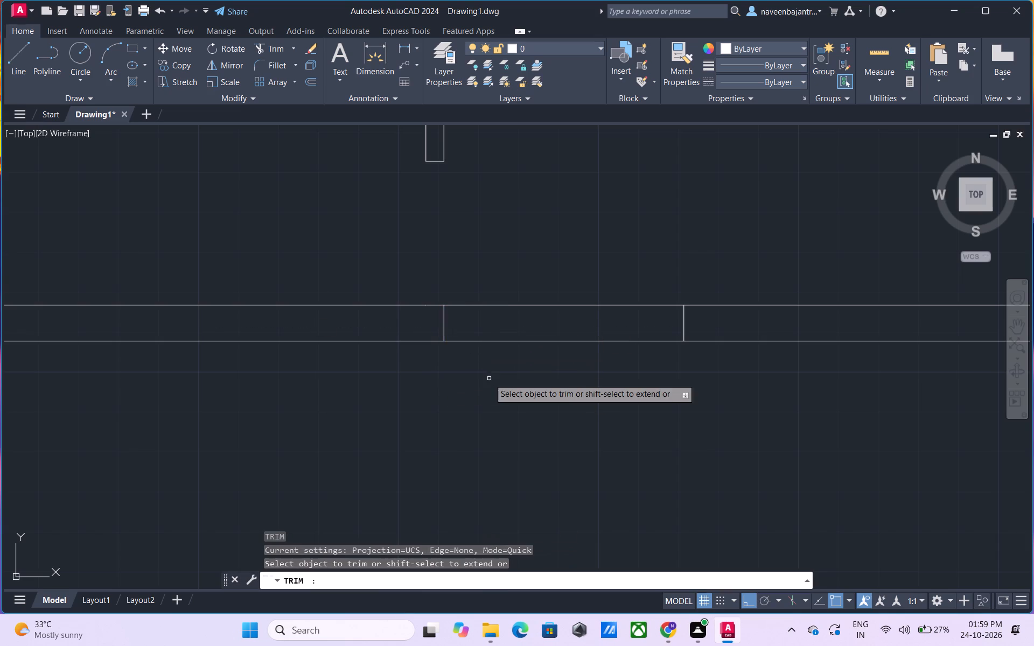
left_click(524, 307)
key("Escape")
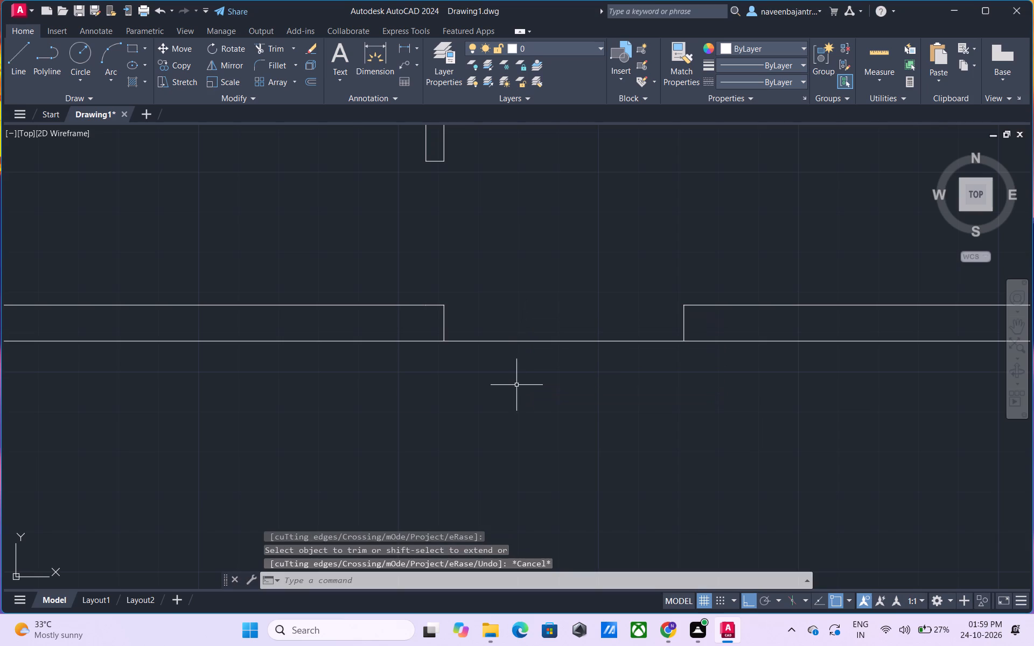
Draw a 20" line downward from the outer face at the left side of the entrance opening.
middle_click_drag(516, 386, 518, 355)
key("Escape")
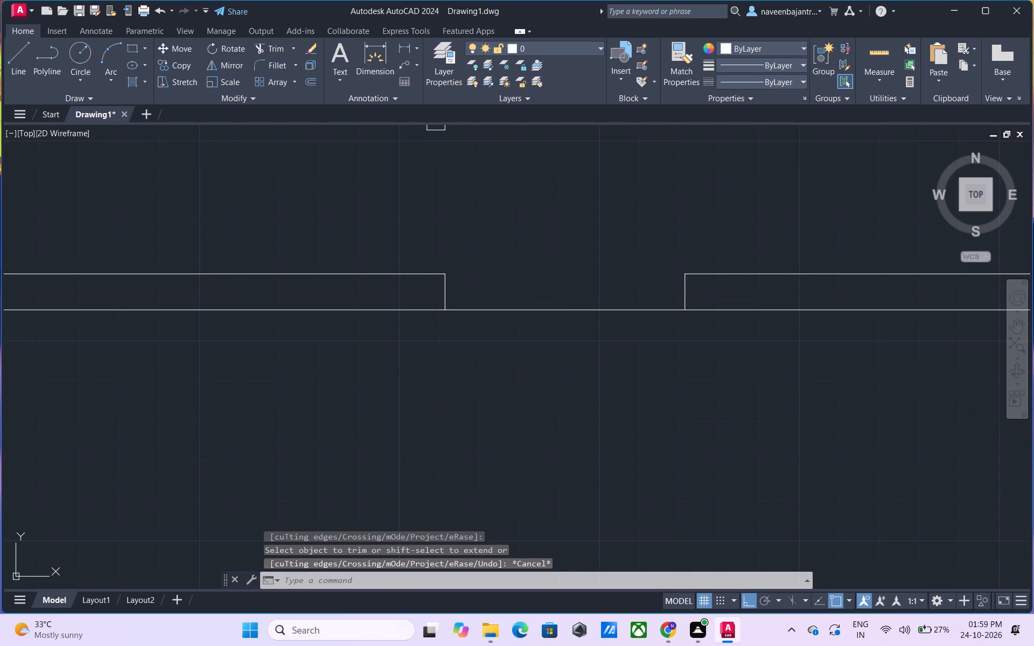
type("l")
key("space")
left_click(444, 313)
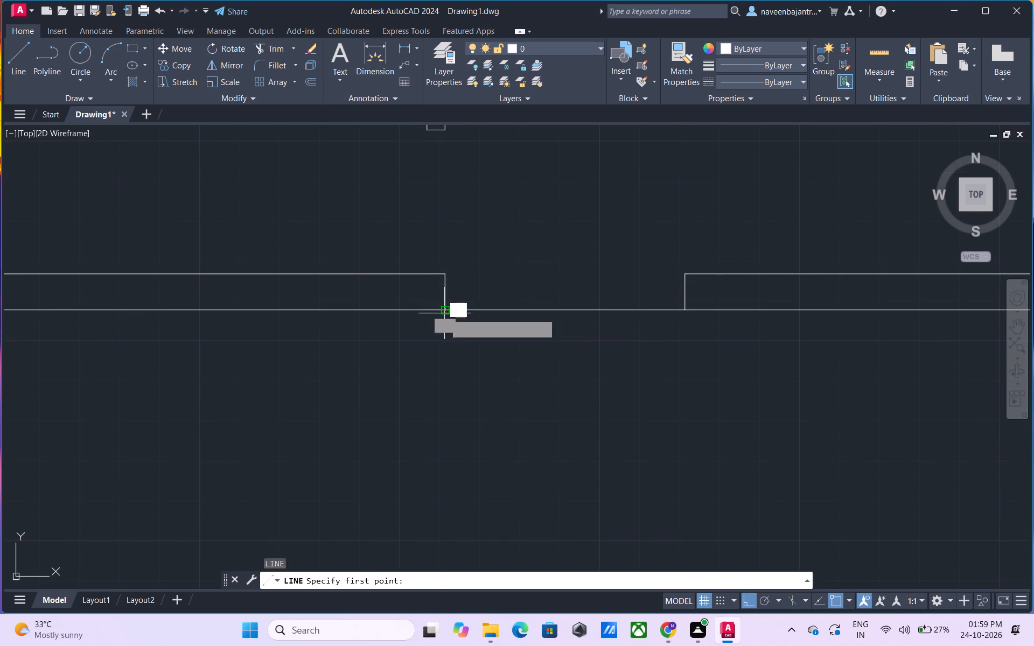
type("20")
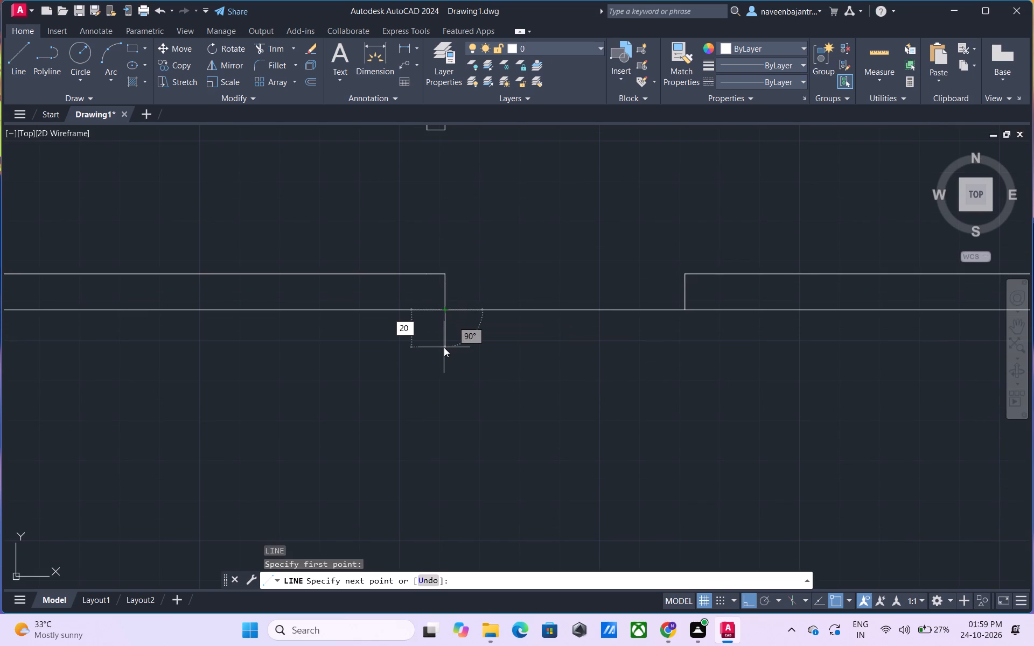
key("shift+quotedbl")
key("Return")
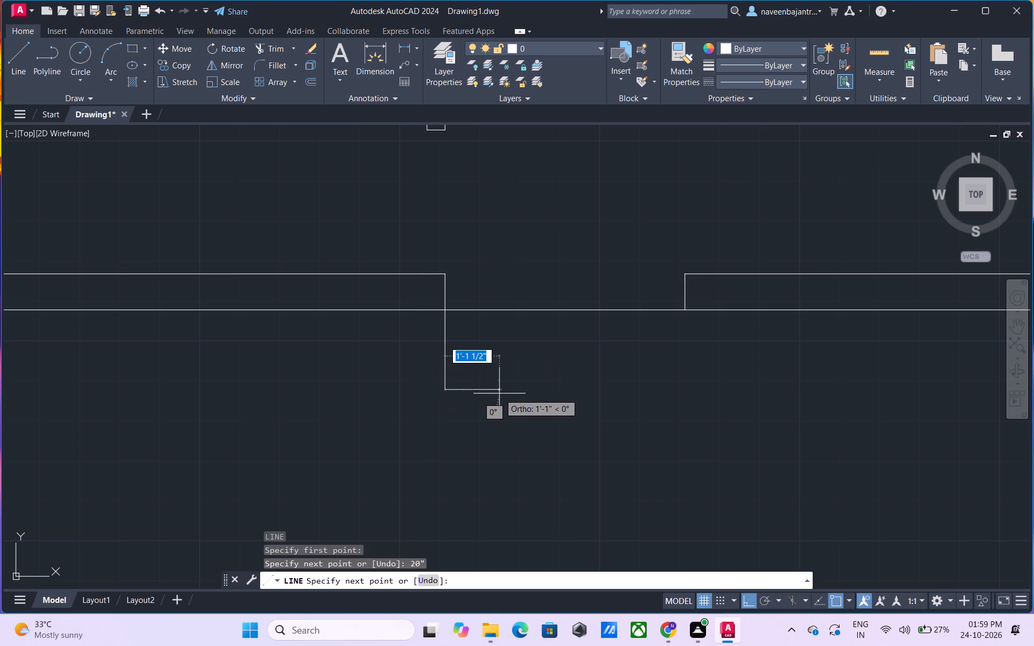
key("Escape")
Draw a 20" line downward from the entrance's right side and join it across to the left line's lower end.
type("l")
key("space")
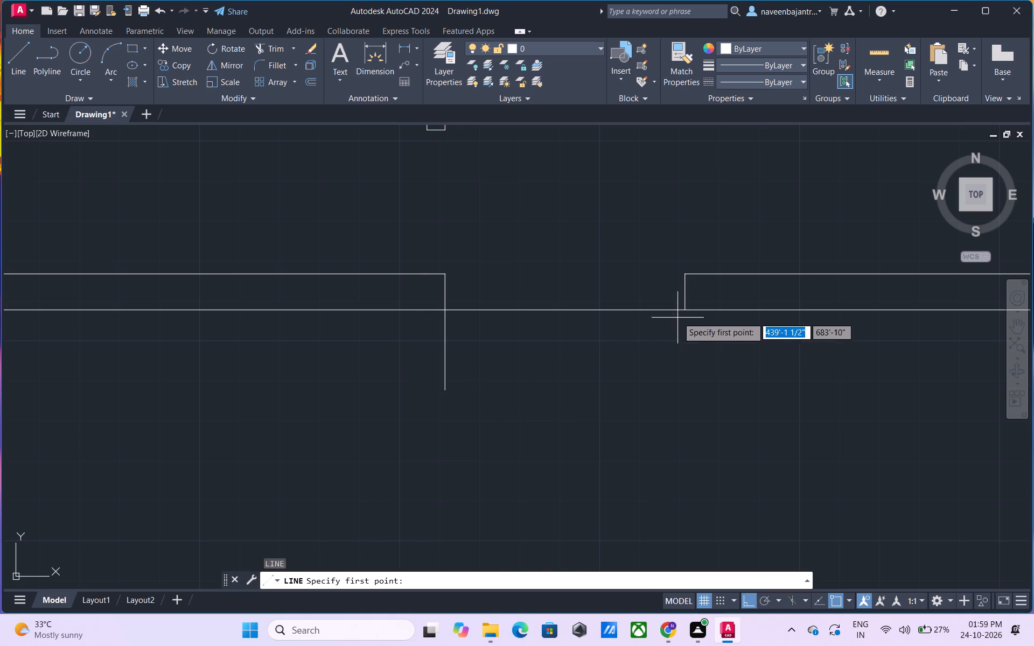
left_click(683, 311)
type("20")
key("shift+quotedbl")
key("Return")
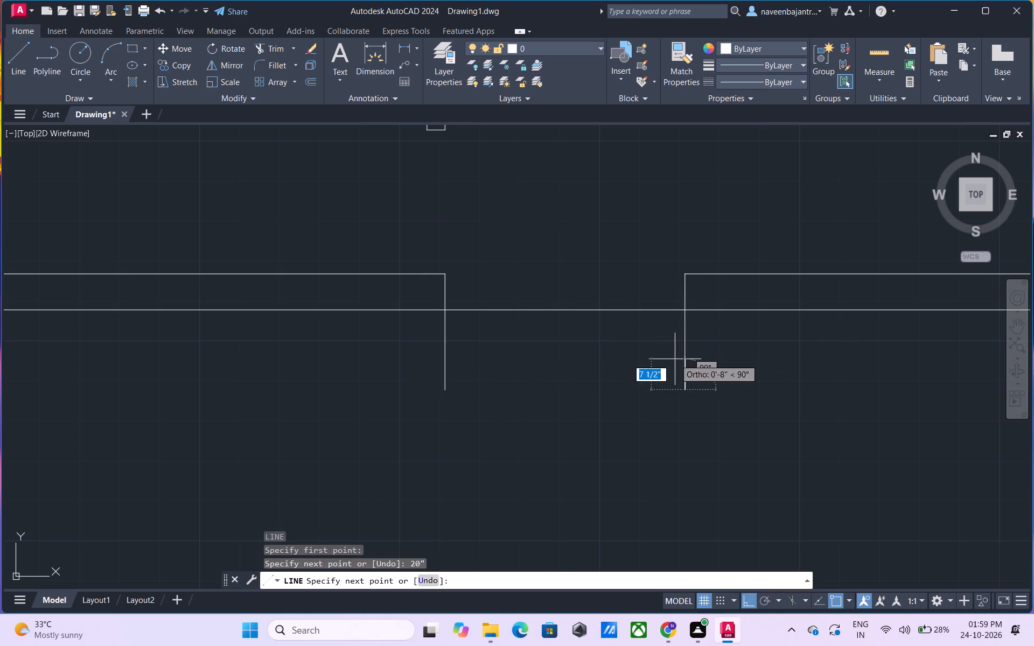
left_click(446, 388)
key("Escape")
Offset the front edge of the entrance step outline 10" towards the house to divide it into two treads.
type("o 10")
key("shift+quotedbl")
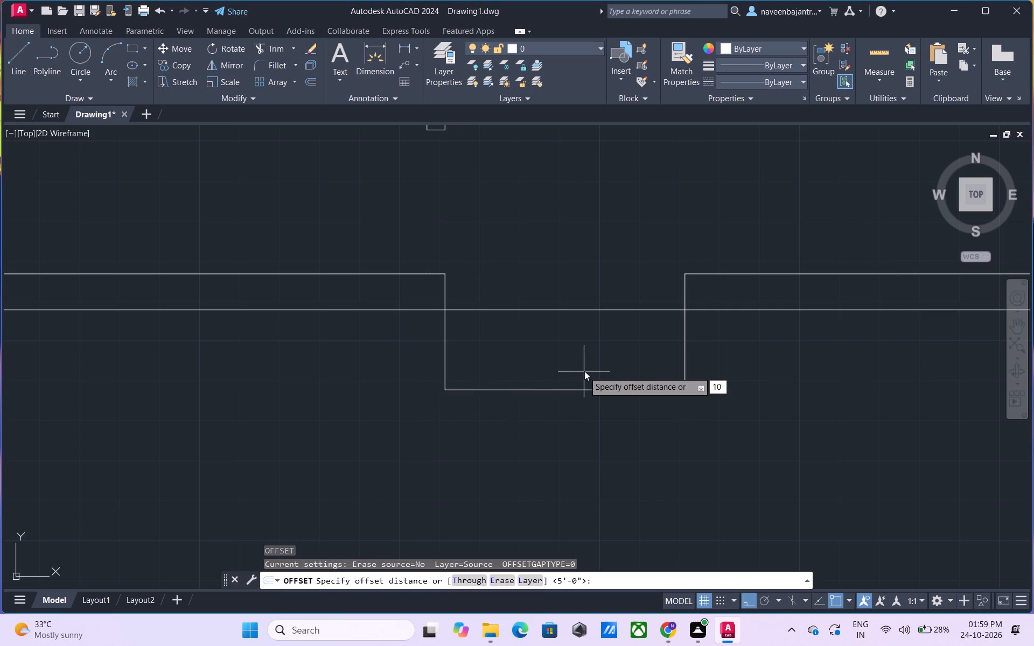
key("Return")
left_click(583, 389)
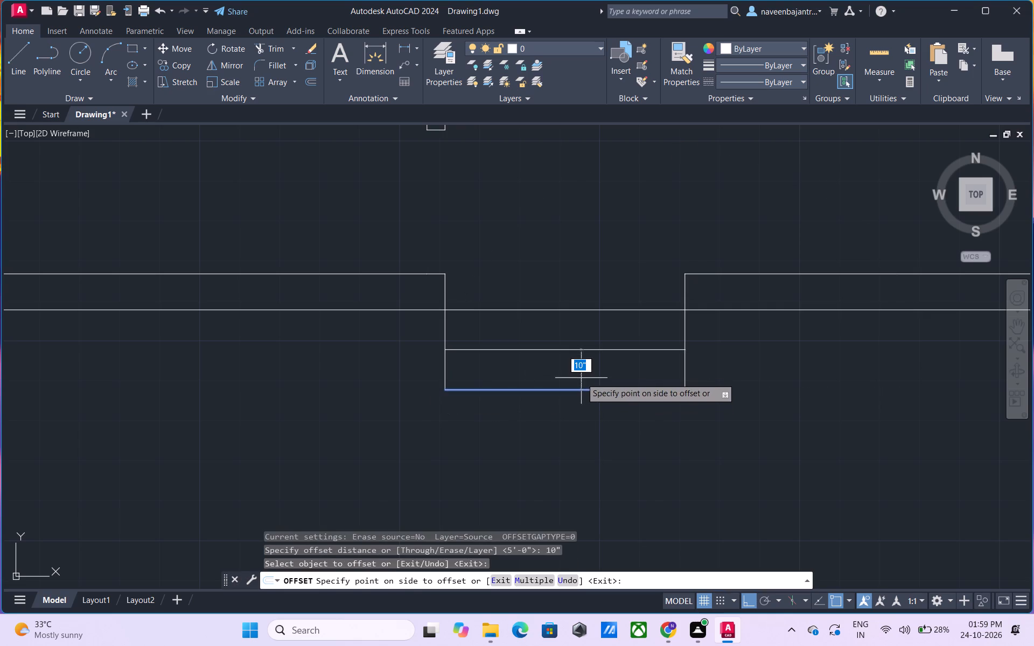
left_click(581, 378)
key("Escape")
Draw a short vertical line from the house's inner lower right corner down across the bottom exterior wall.
scroll(581, 378, "down", 2)
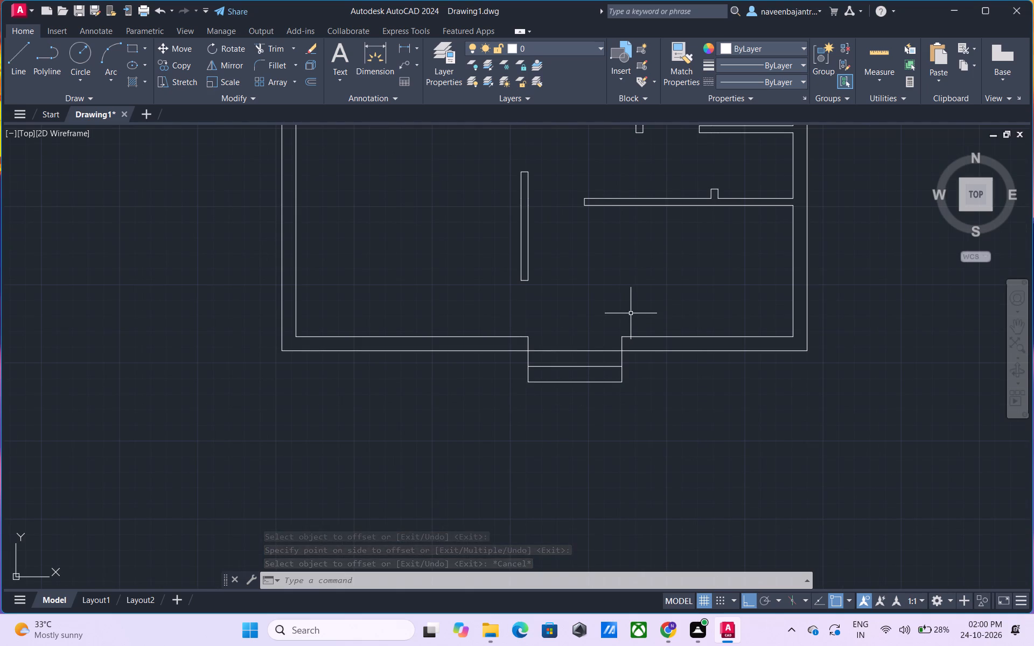
middle_click_drag(700, 308, 507, 319)
scroll(579, 362, "up", 2)
key("Escape")
type("l")
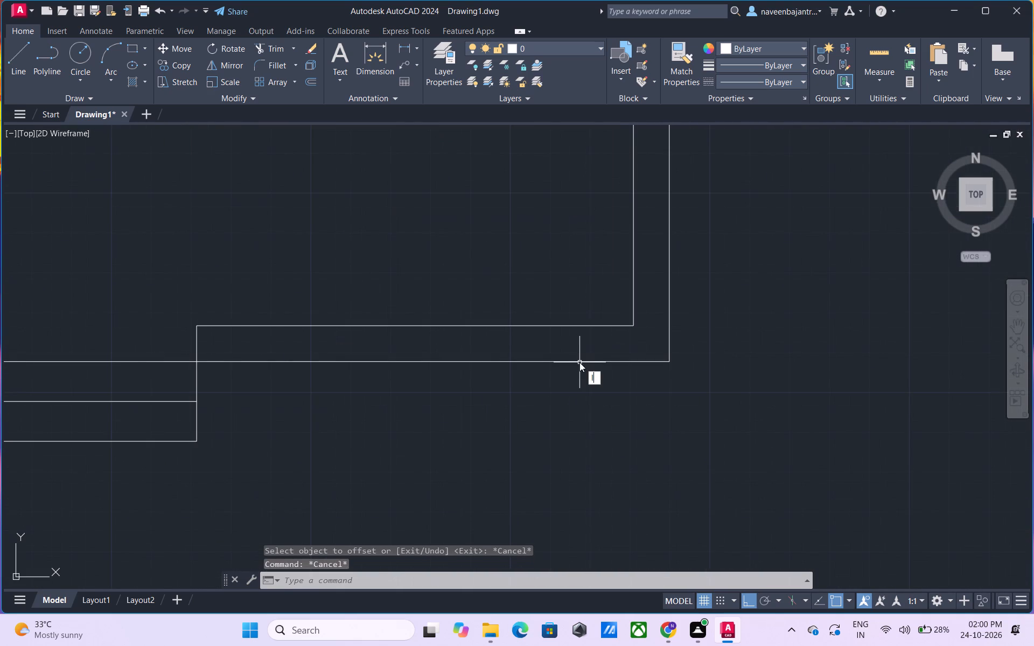
key("space")
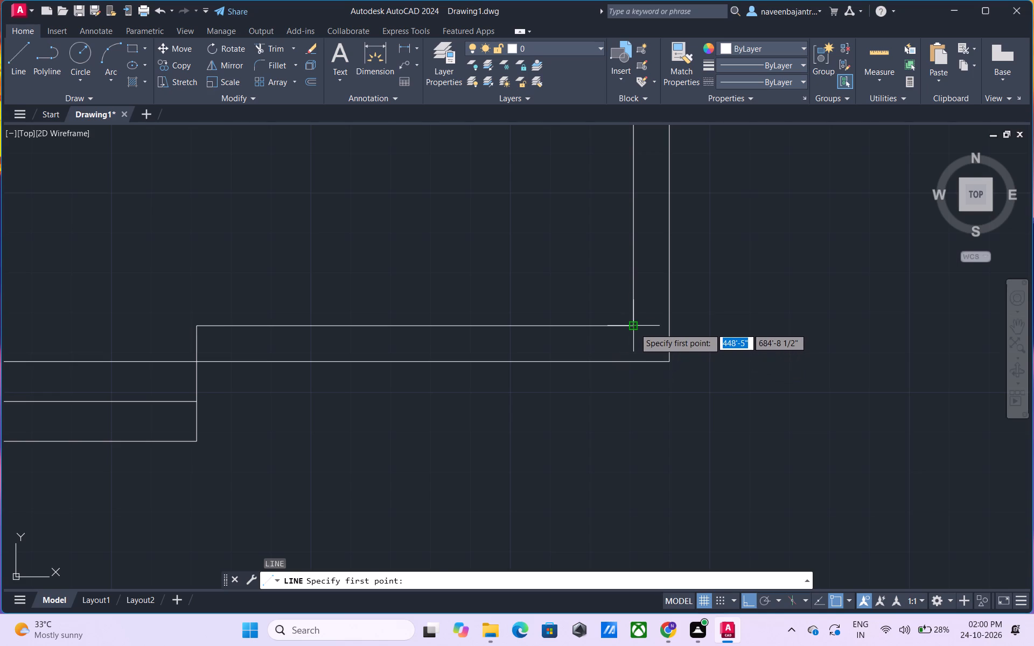
left_click(634, 328)
left_click(631, 373)
key("Escape")
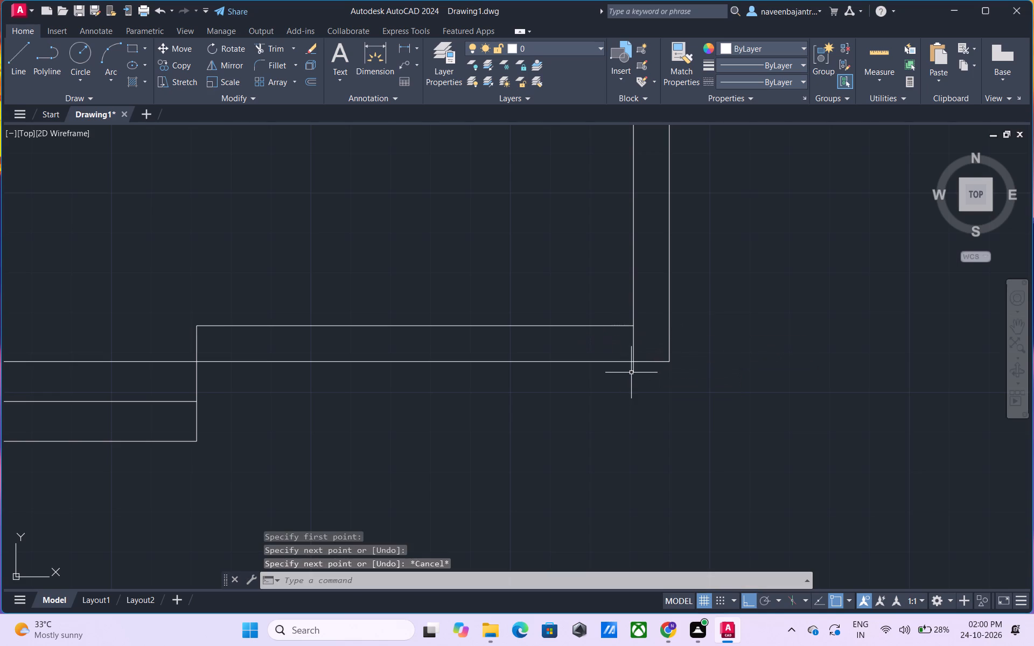
Draw a short horizontal line from the house's inner lower right corner across the right exterior wall.
type("l")
key("space")
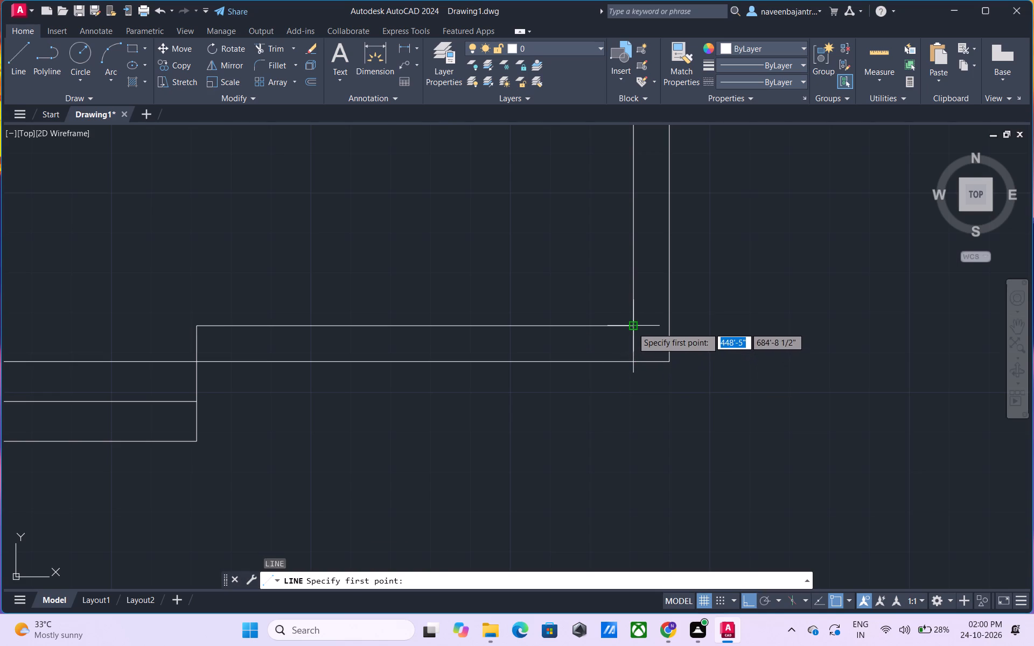
left_click(632, 327)
left_click(684, 326)
key("Escape")
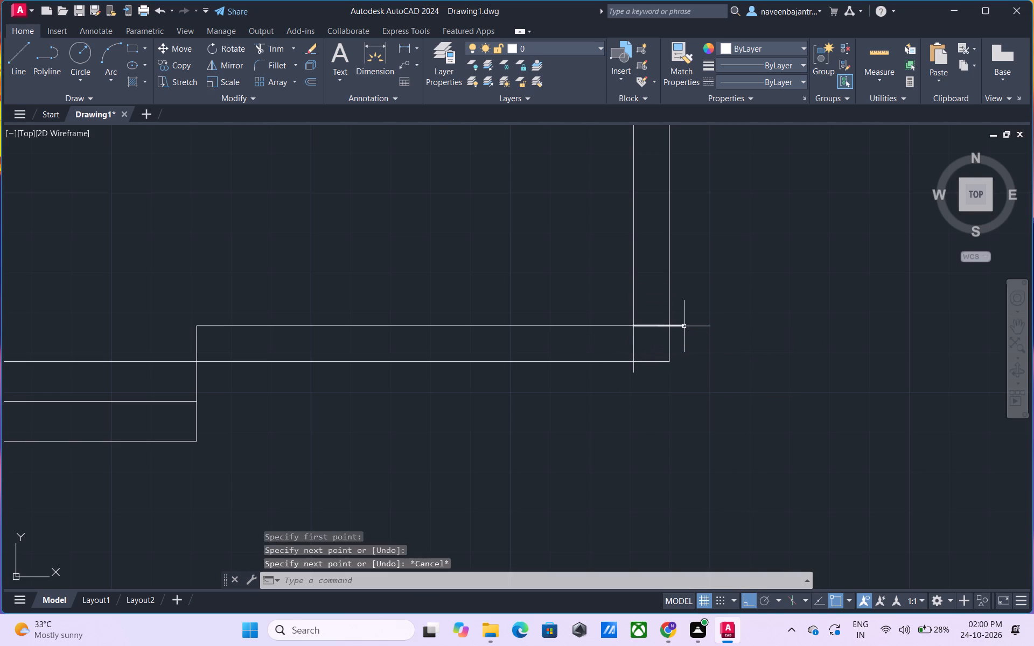
Trim the overhanging ends of the two corner lines beyond the outer wall faces at the house's lower right corner.
type("tr")
key("space")
left_click(684, 326)
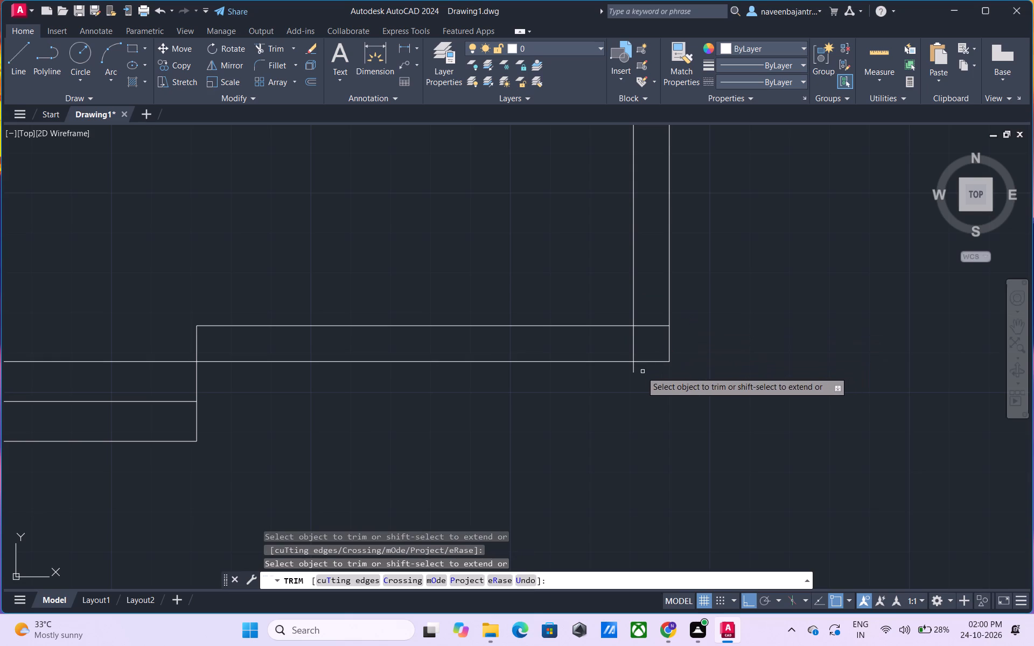
left_click(633, 370)
scroll(633, 370, "down", 3)
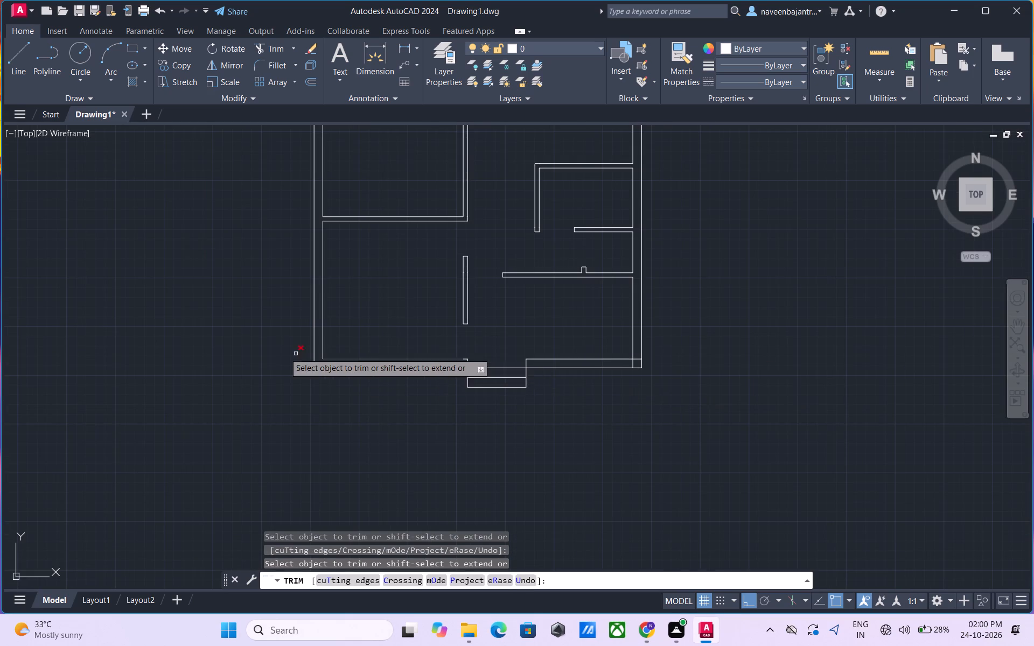
scroll(285, 364, "up", 2)
key("Escape")
Draw vertical and horizontal lines from the house's inner lower left corner to the outer faces of the bottom and left walls.
scroll(341, 364, "up", 2)
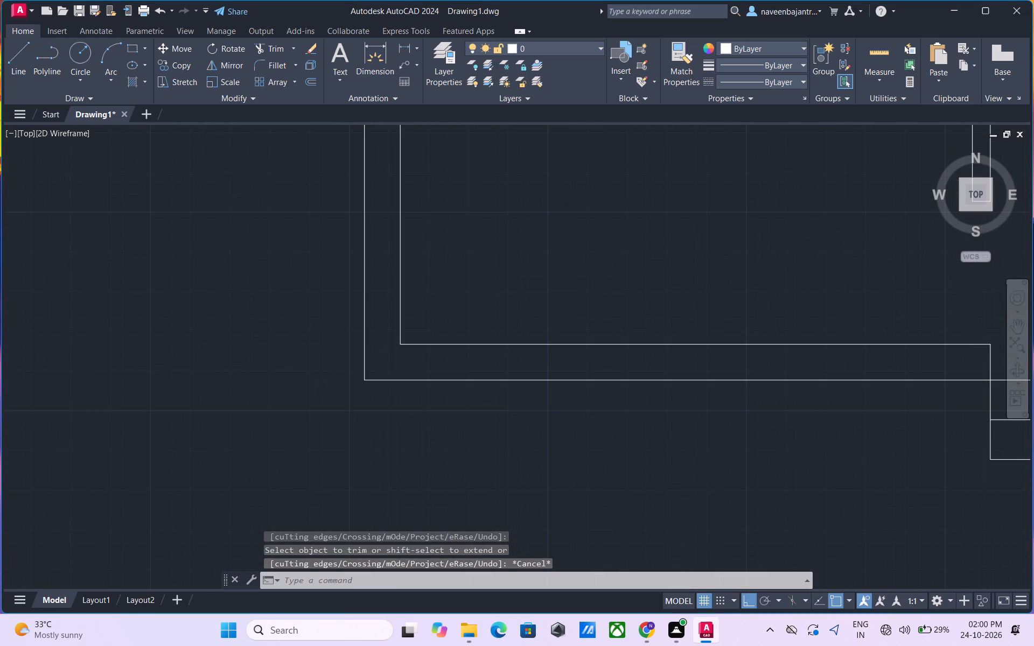
key("Escape")
type("l")
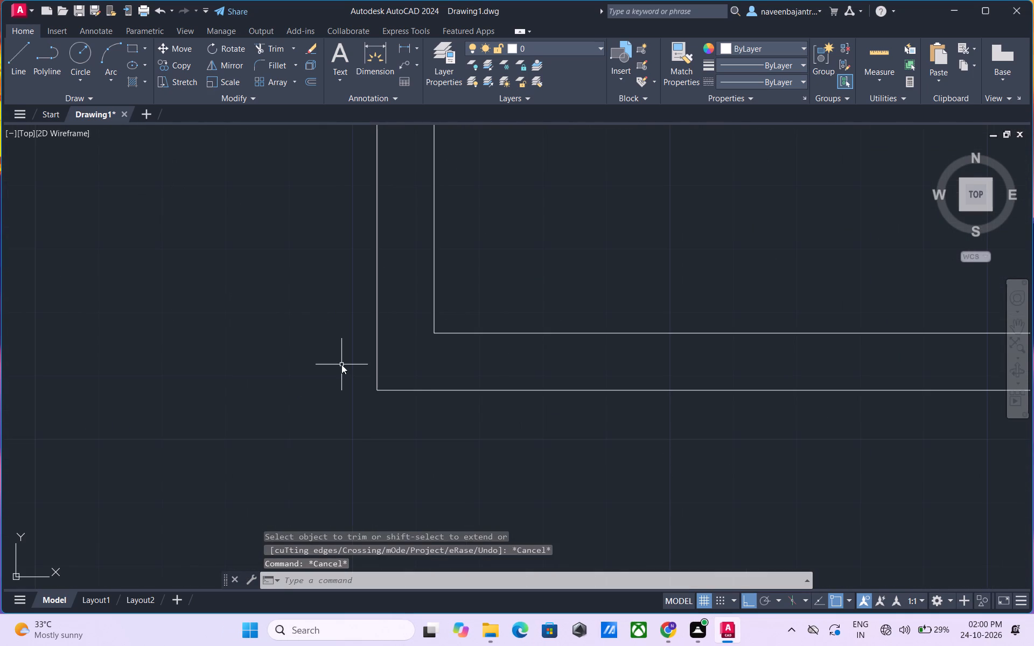
key("space")
left_click(435, 333)
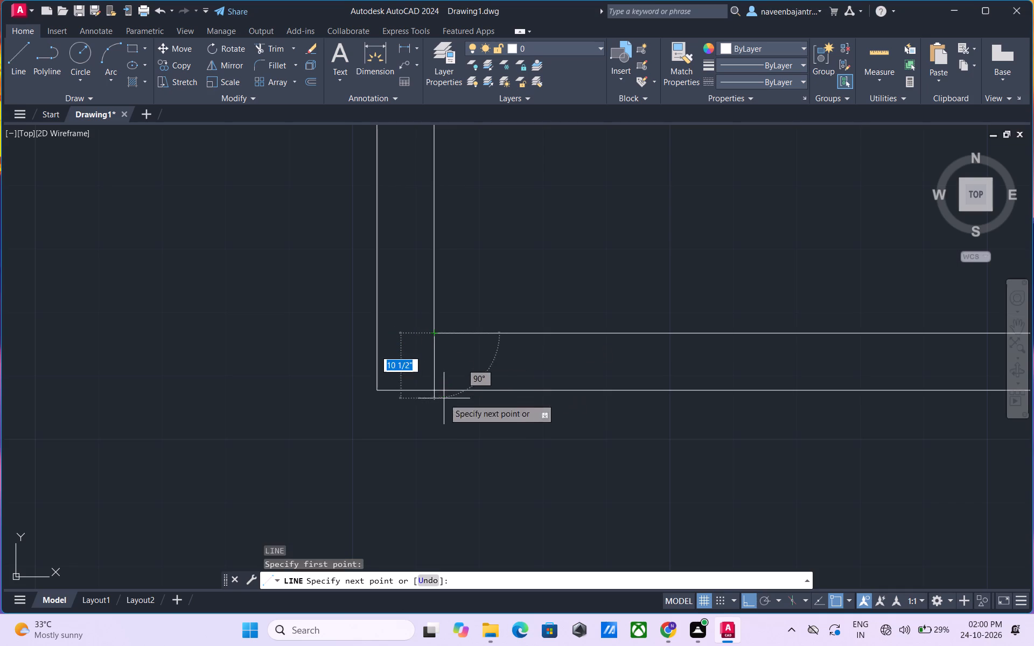
left_click(433, 389)
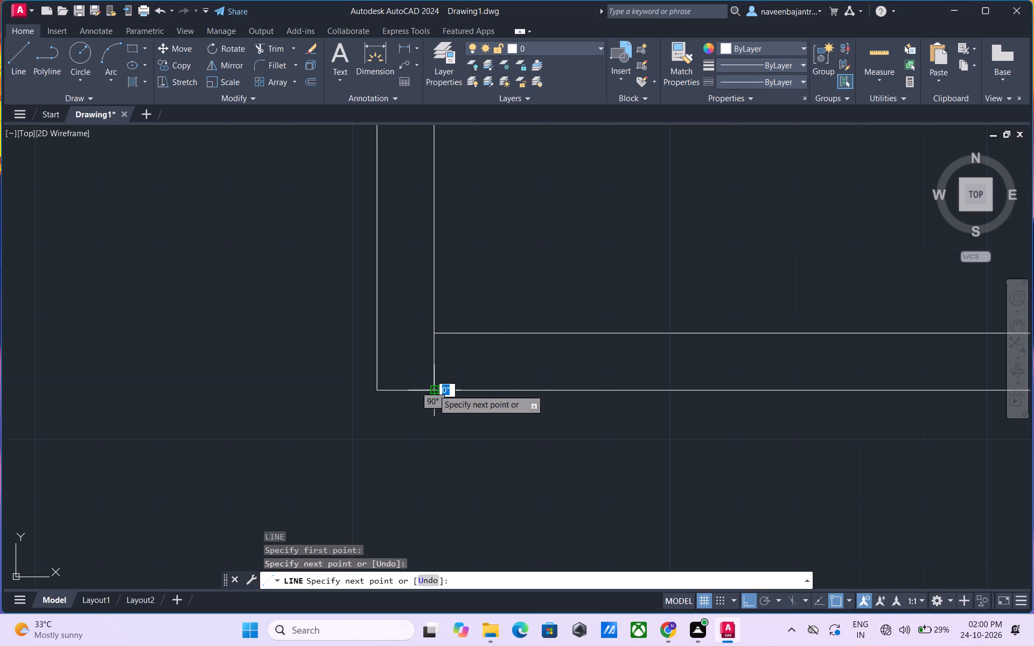
key("Escape")
type("l")
key("space")
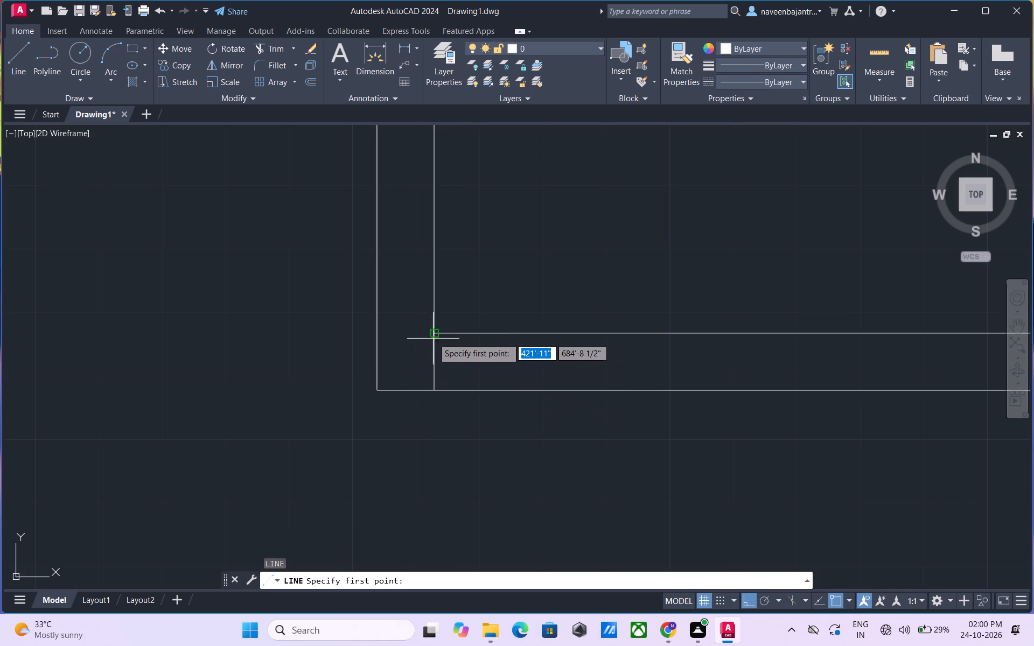
left_click(432, 333)
left_click(376, 332)
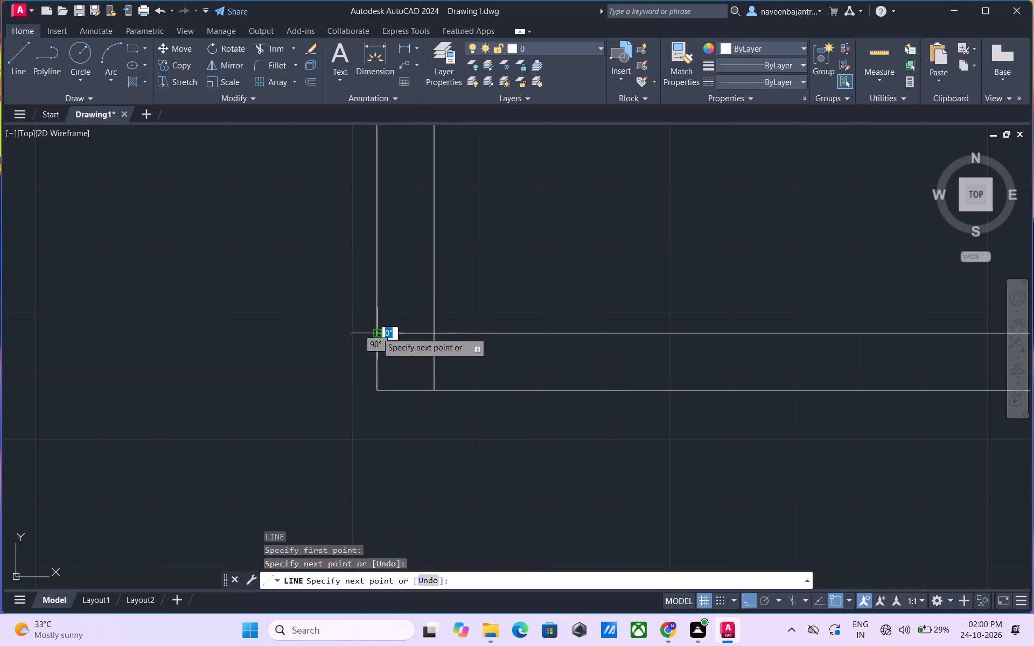
key("Escape")
Draw a short vertical line from the house's inner upper left corner up across the top exterior wall.
scroll(375, 332, "down", 1)
scroll(375, 332, "up", 1)
scroll(375, 332, "down", 5)
middle_click_drag(403, 296, 409, 350)
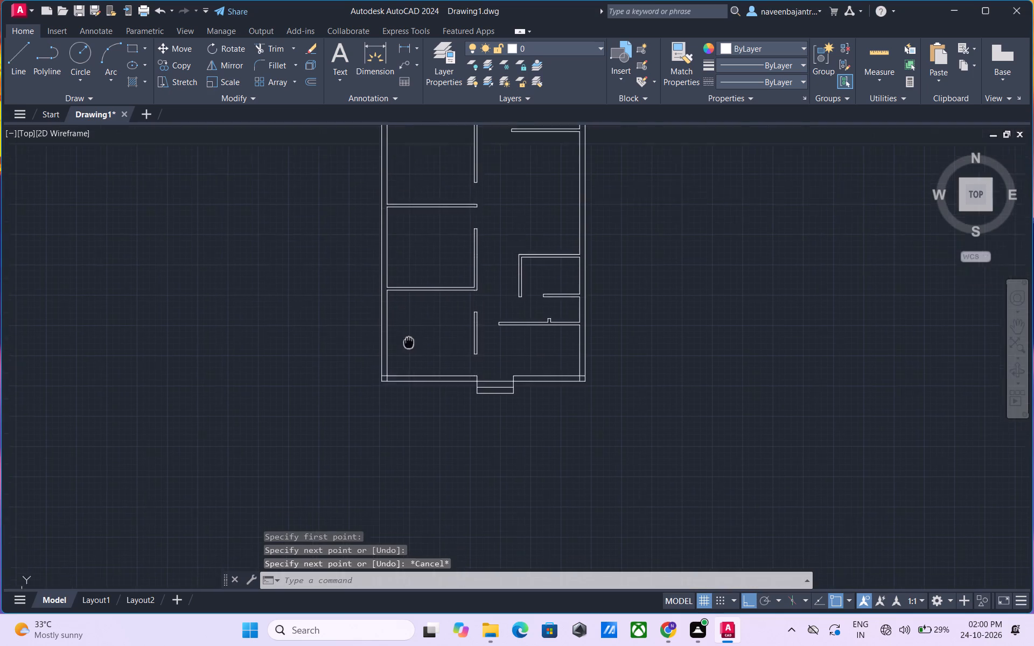
middle_click_drag(409, 350, 418, 449)
scroll(385, 157, "up", 2)
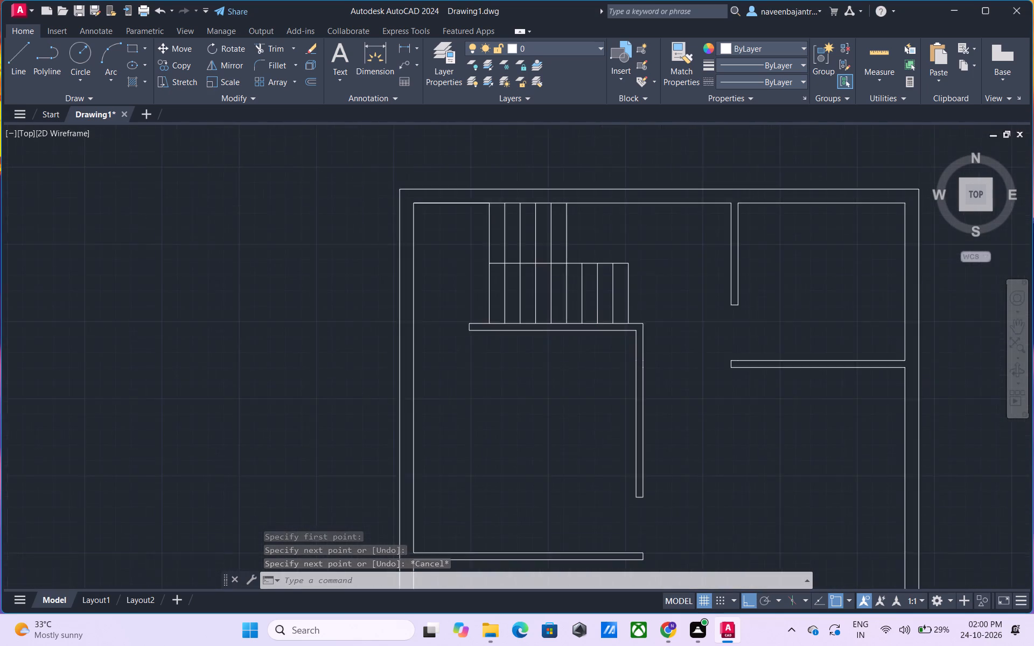
scroll(379, 174, "up", 2)
middle_click_drag(503, 284, 406, 316)
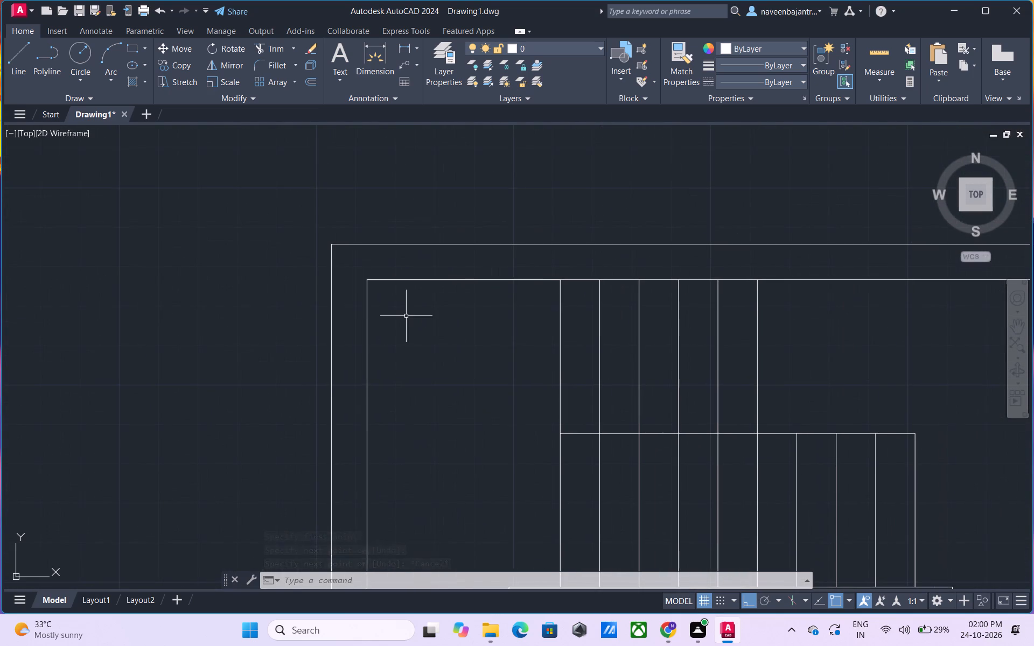
key("Escape")
type("l")
key("space")
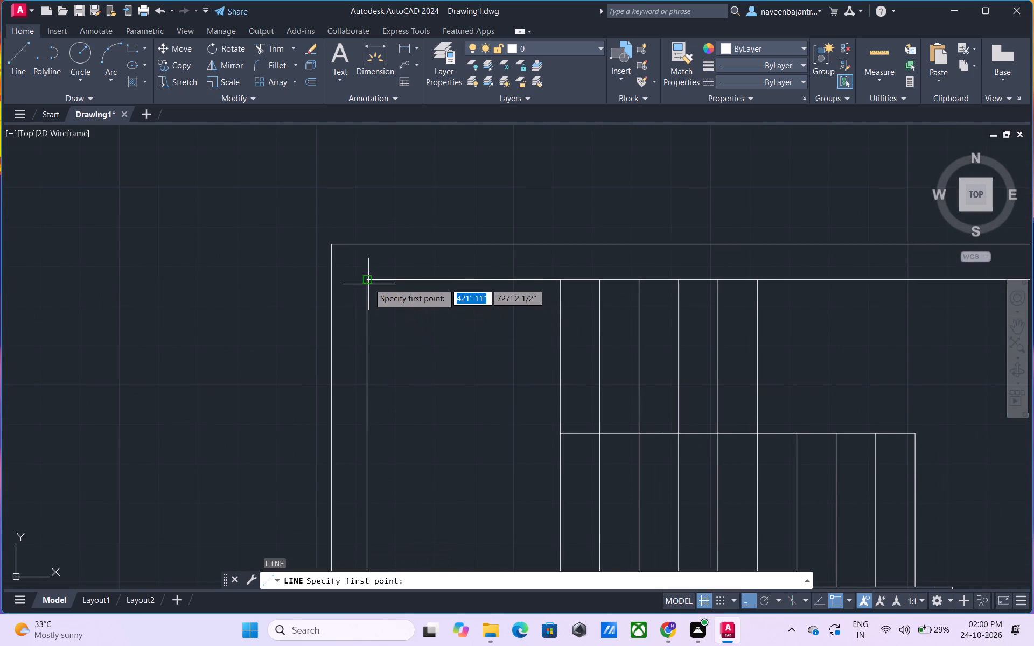
left_click(368, 280)
left_click(367, 229)
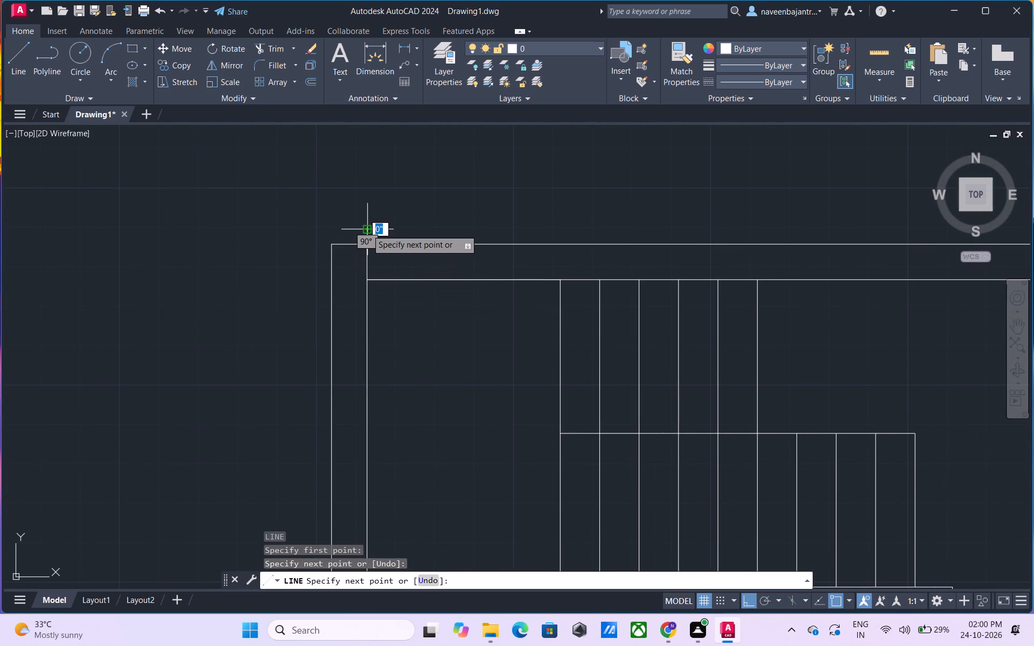
key("Escape")
Draw a short horizontal line from the house's inner upper left corner across the left exterior wall.
type("l")
key("space")
key("Escape")
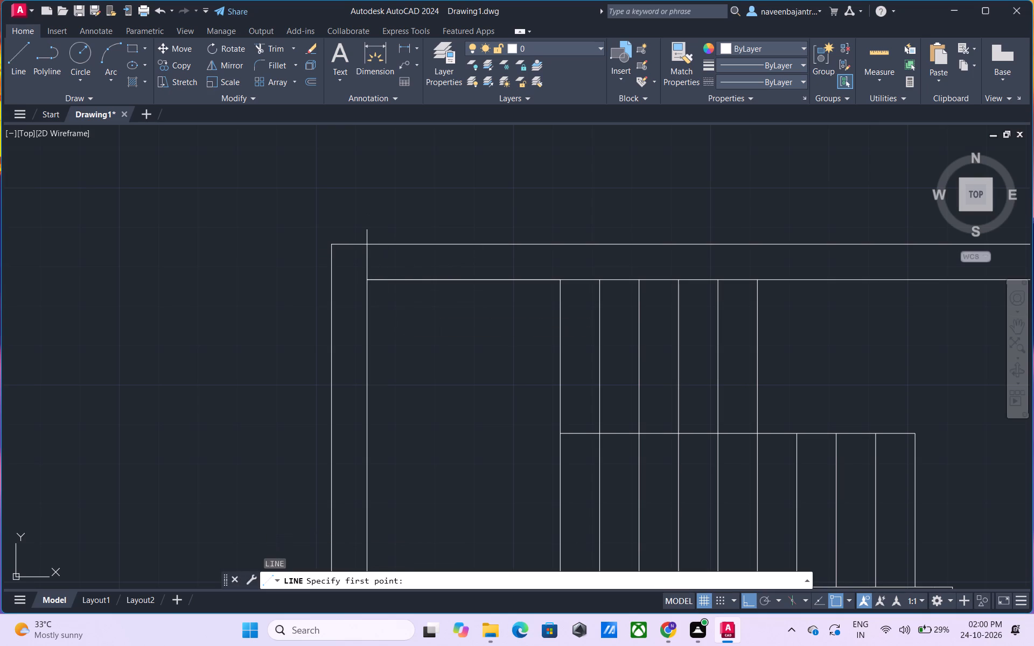
type("l")
key("space")
left_click(368, 280)
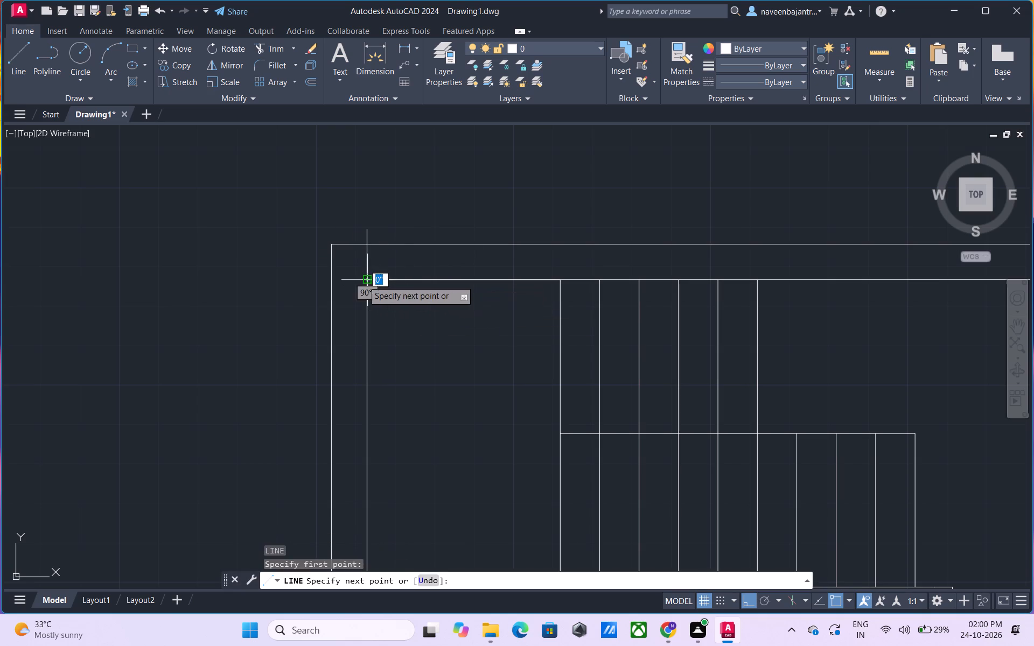
left_click(314, 280)
key("Escape")
Trim the overhanging ends of both corner lines beyond the outer wall faces at the upper left corner.
type("tr")
key("space")
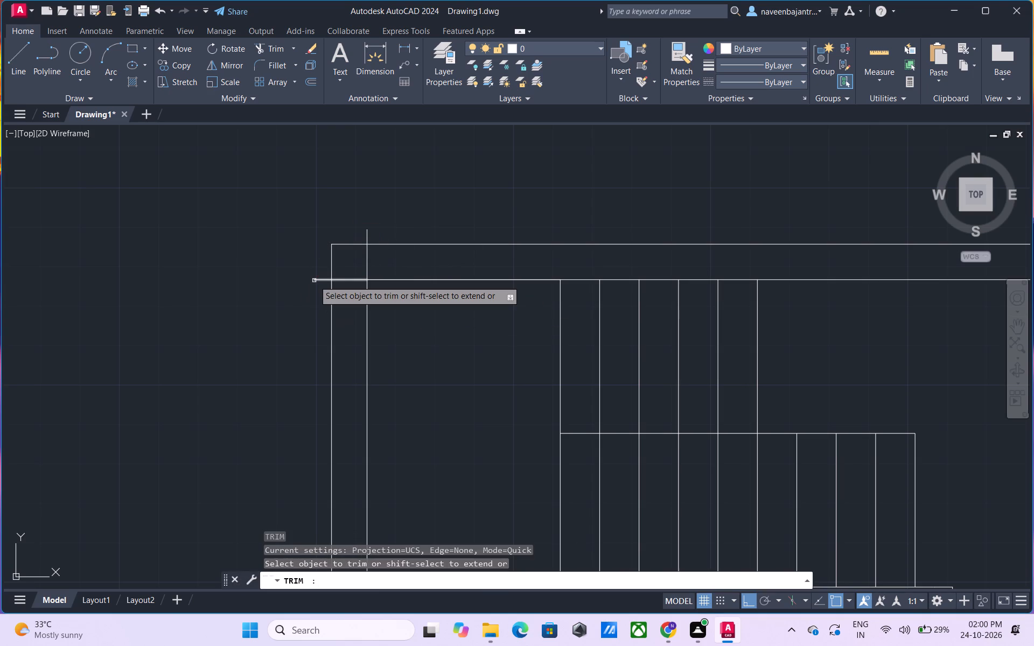
left_click(314, 280)
left_click(366, 233)
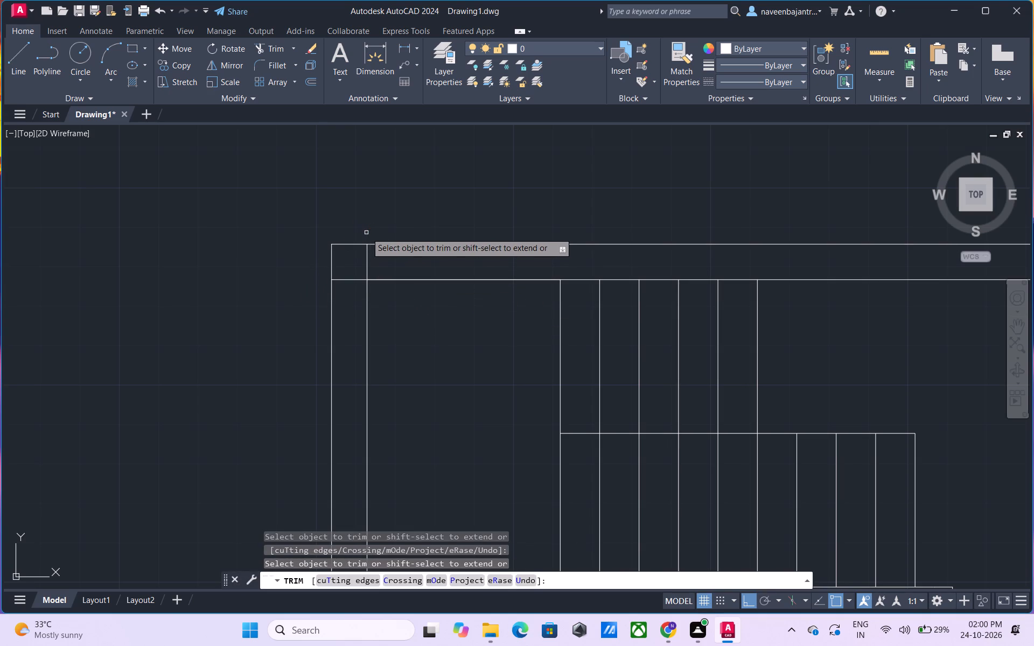
key("Escape")
Draw horizontal and vertical lines from the house's inner upper right corner across the right and top exterior walls.
scroll(366, 233, "down", 3)
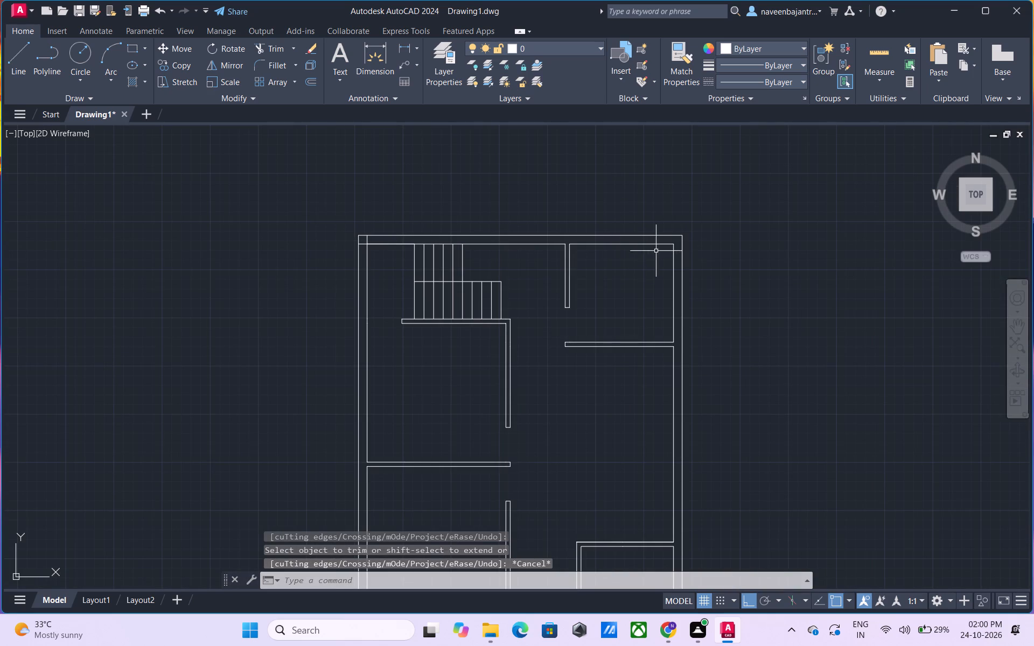
scroll(672, 241, "up", 3)
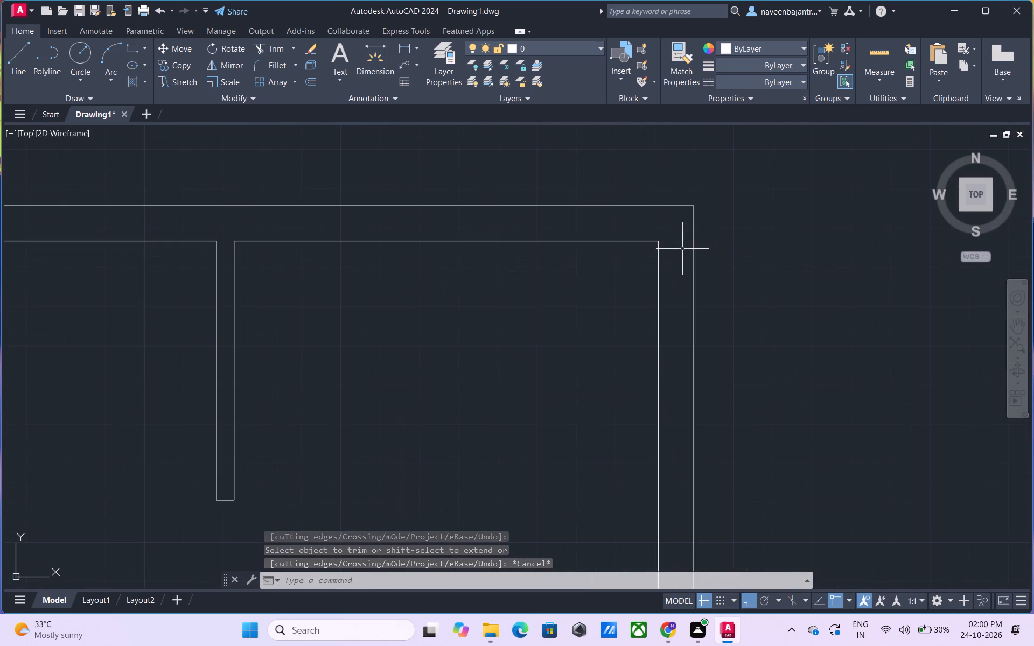
key("Escape")
type("l")
key("space")
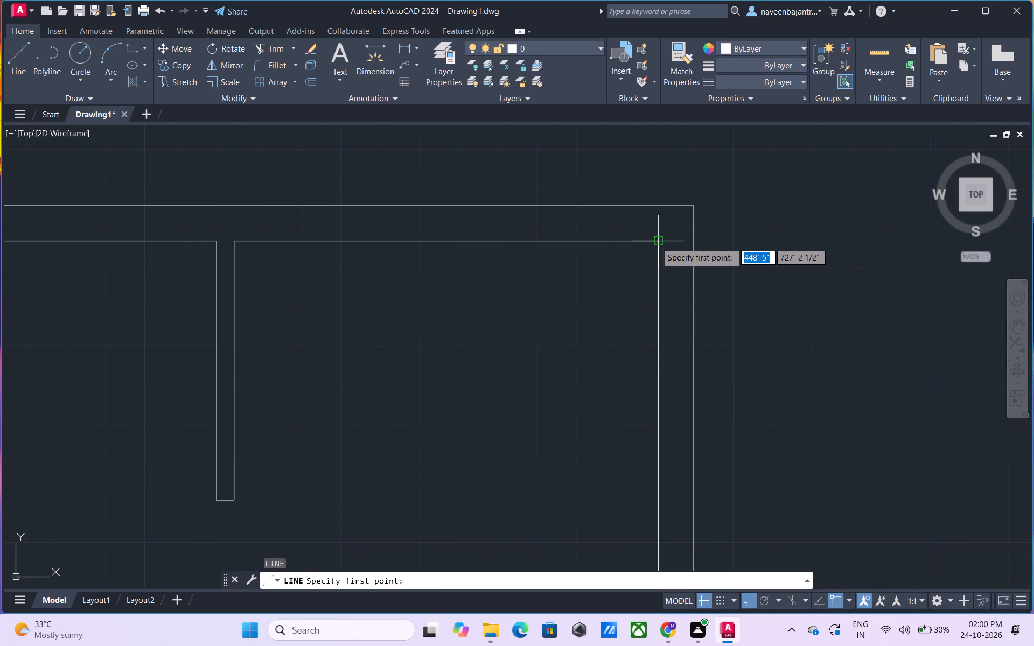
left_click(656, 242)
left_click(708, 243)
key("Escape")
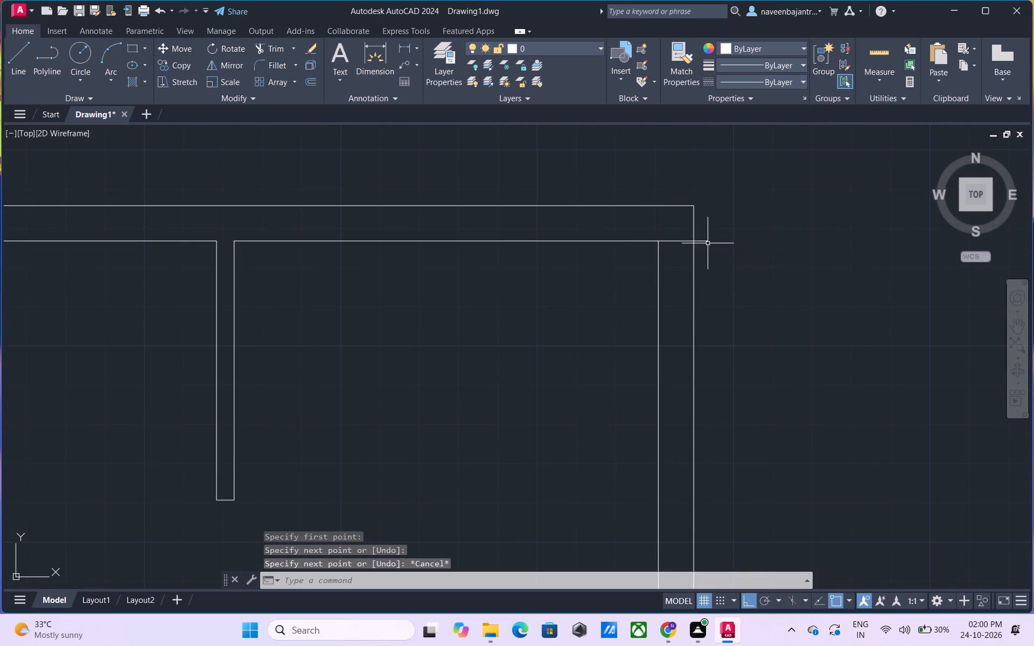
key("l")
key("space")
left_click(660, 243)
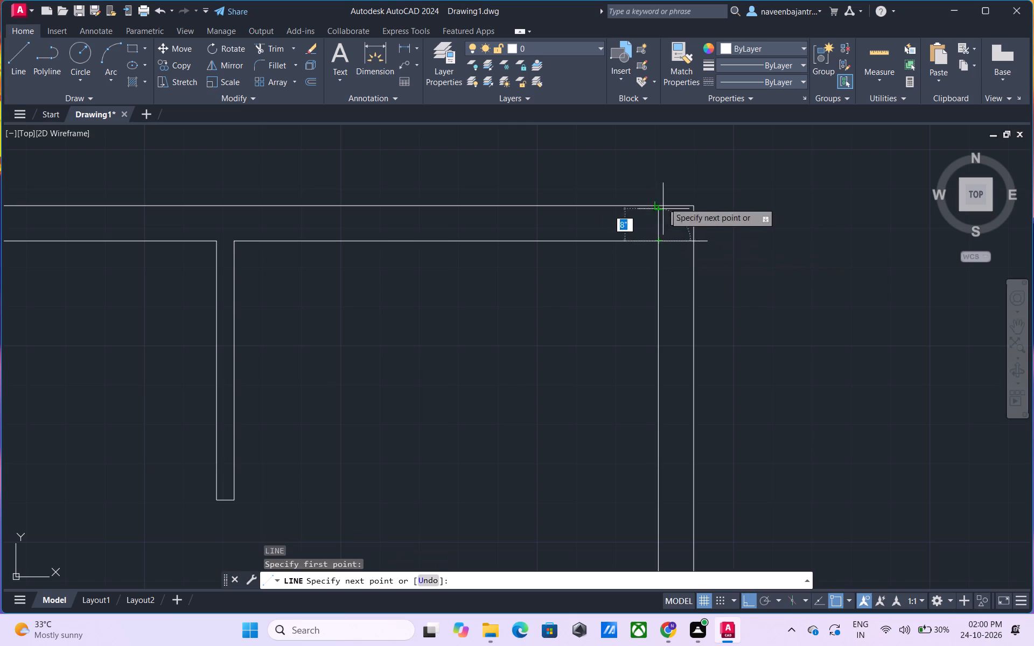
left_click(659, 188)
key("Escape")
Trim the overhanging ends of both corner lines beyond the outer wall faces at the upper right corner.
type("tr")
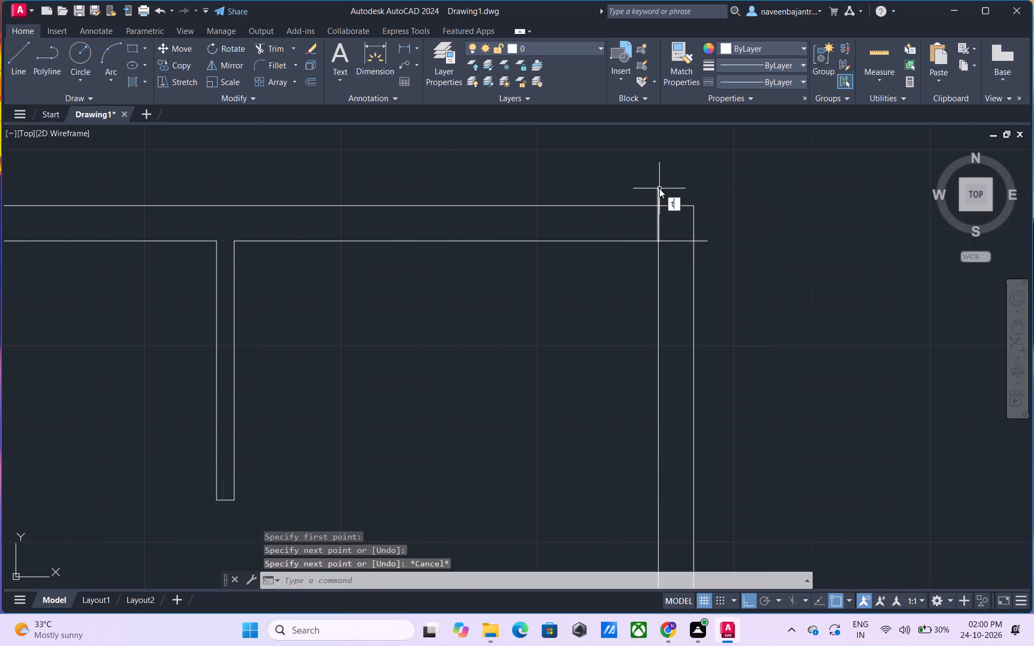
key("space")
left_click(659, 189)
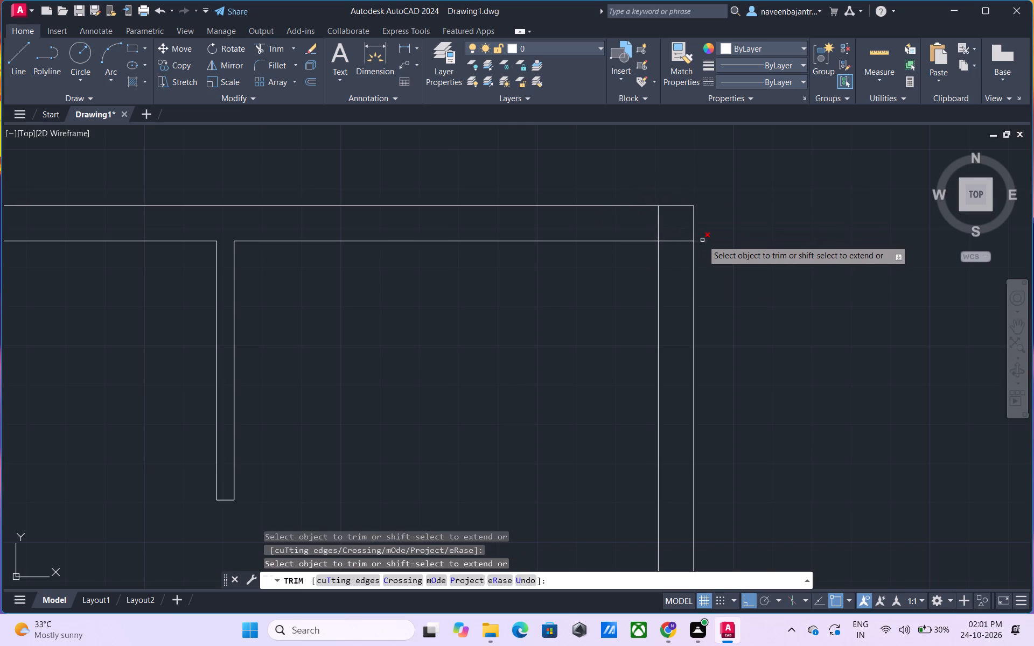
left_click(702, 240)
key("Escape")
Review the whole floor plan, including the wall corners, room openings, staircase and entrance steps.
scroll(702, 240, "down", 3)
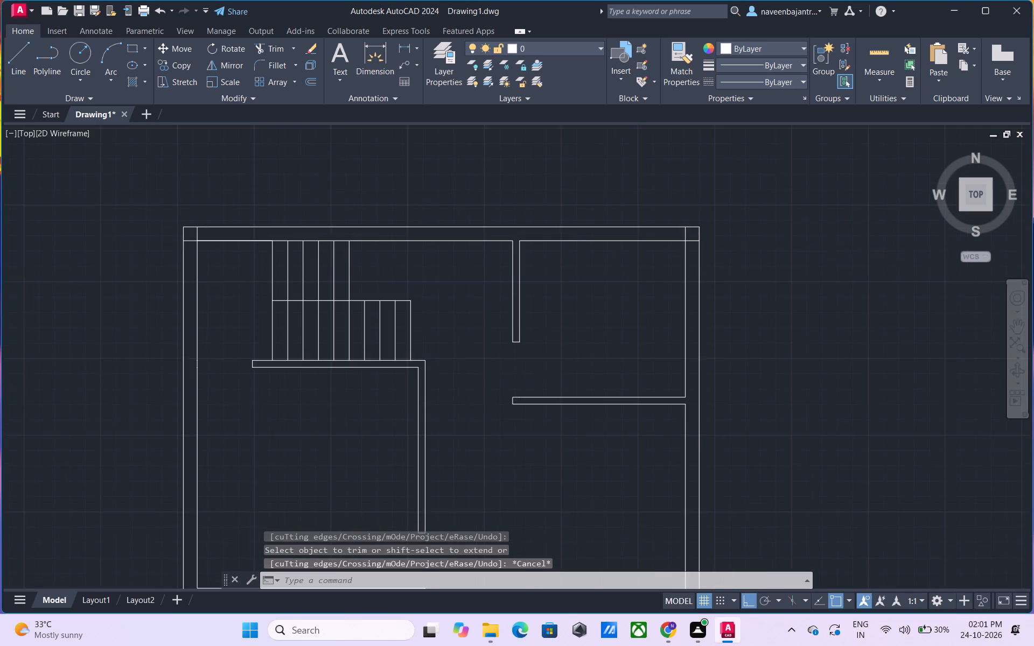
middle_click_drag(663, 394, 661, 383)
middle_click(661, 383)
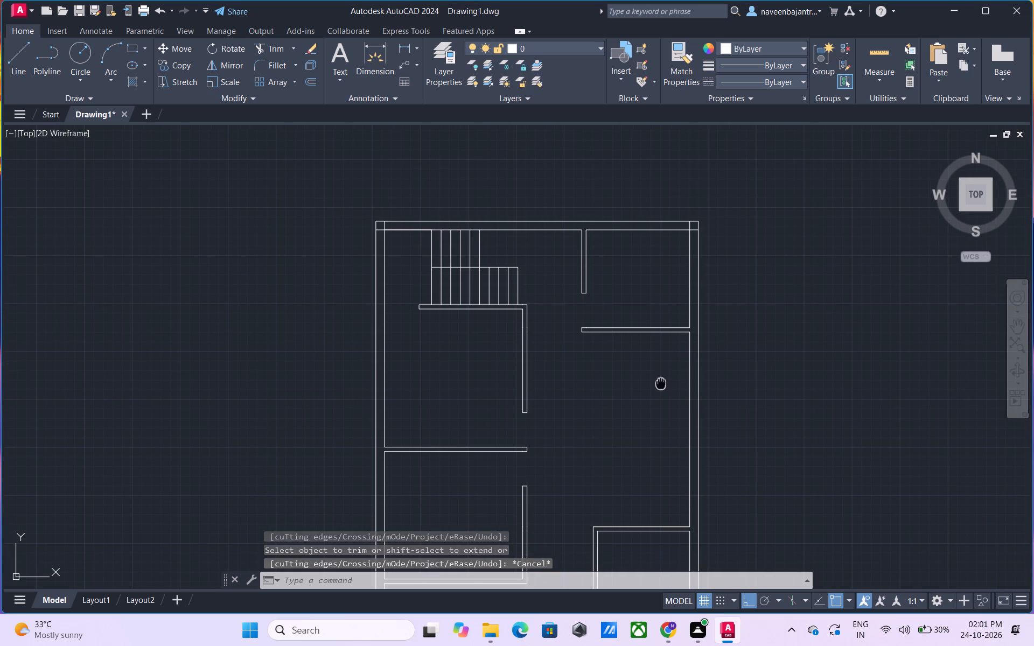
middle_click(607, 391)
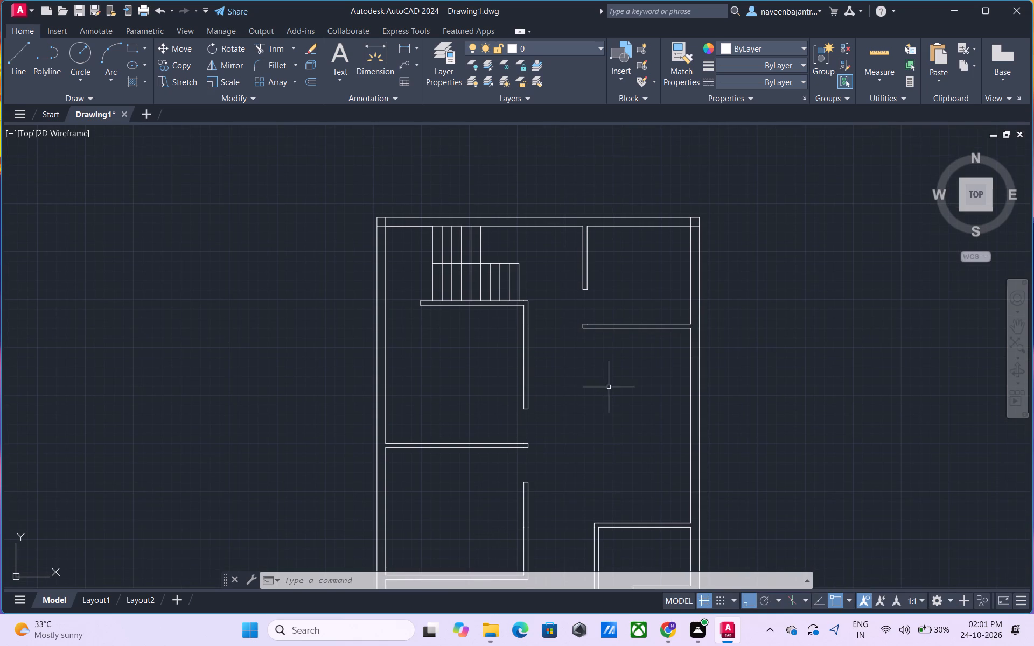
middle_click_drag(610, 401, 610, 387)
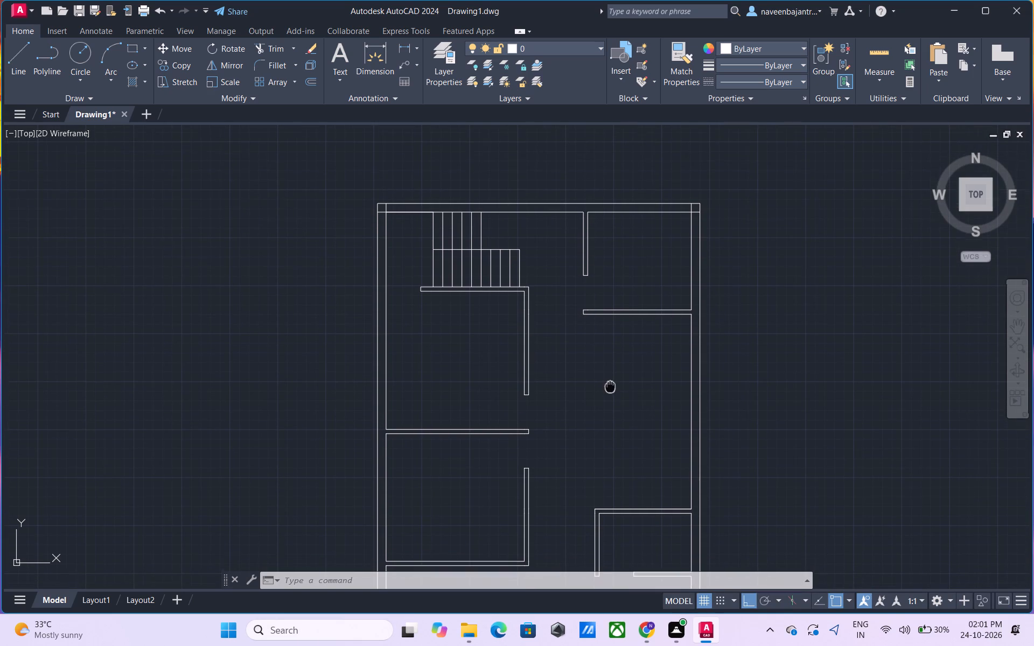
middle_click_drag(610, 387, 609, 383)
scroll(609, 383, "down", 1)
middle_click_drag(607, 387, 581, 332)
scroll(564, 365, "up", 1)
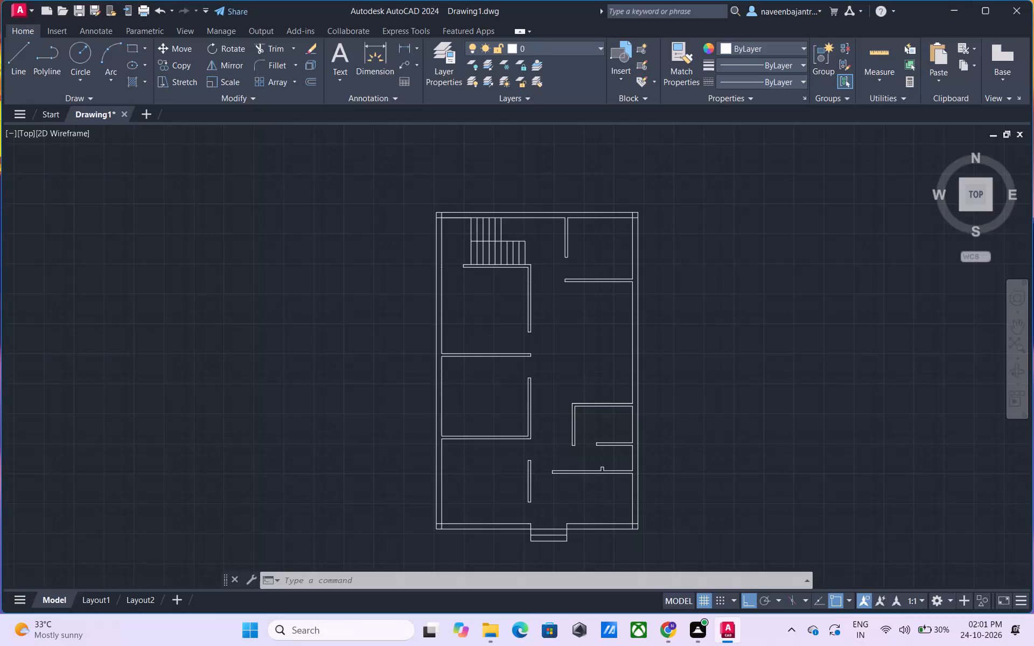
middle_click_drag(564, 365, 566, 348)
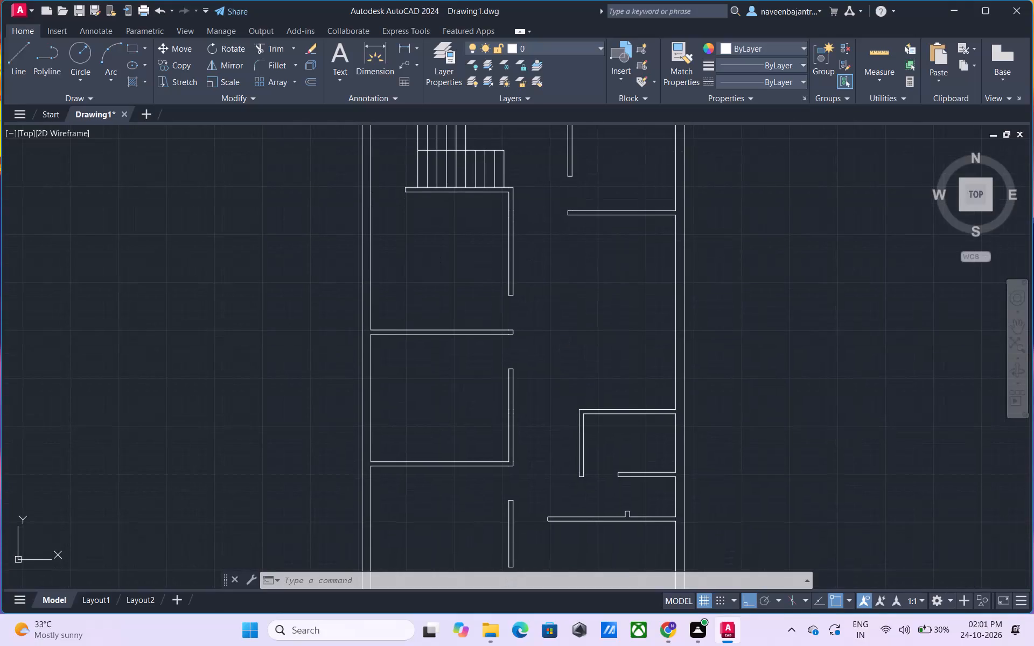
scroll(566, 348, "down", 1)
middle_click_drag(565, 358, 445, 357)
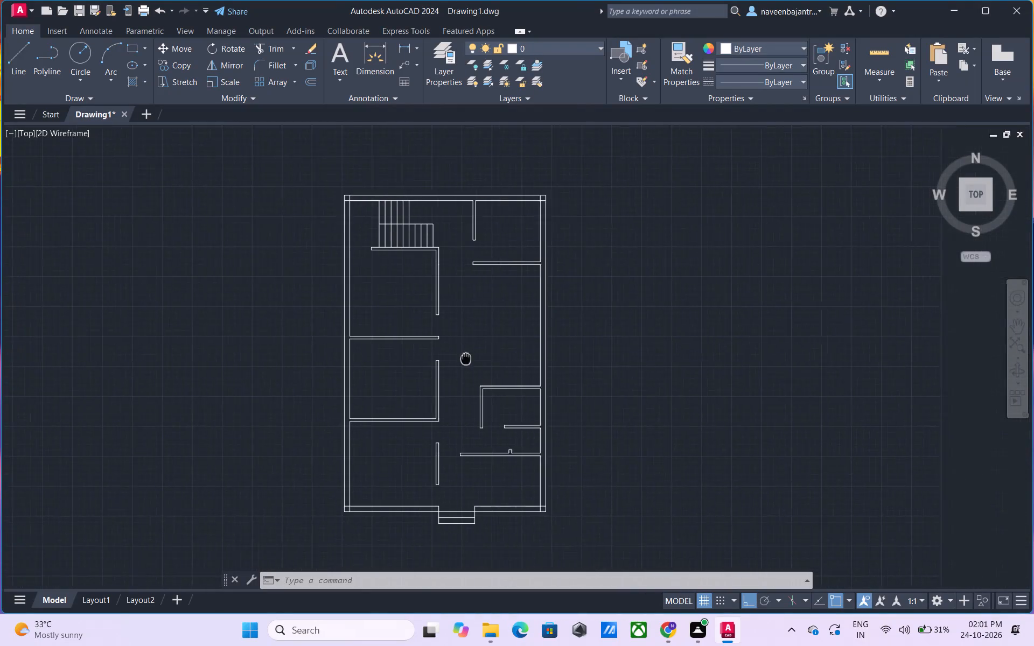
middle_click_drag(445, 357, 612, 349)
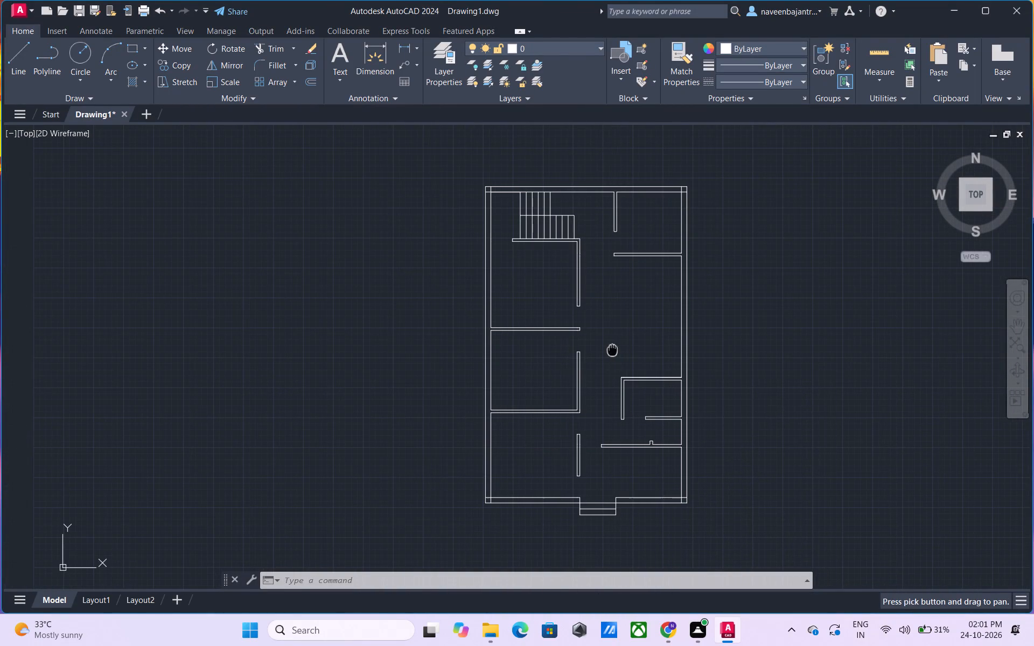
middle_click_drag(612, 349, 554, 335)
key("Escape")
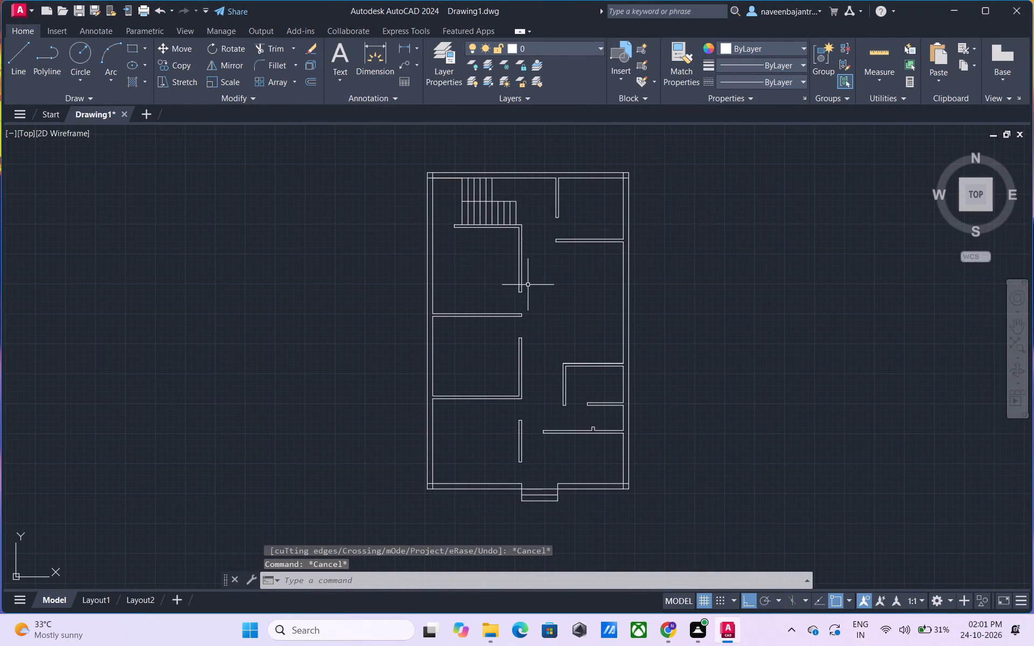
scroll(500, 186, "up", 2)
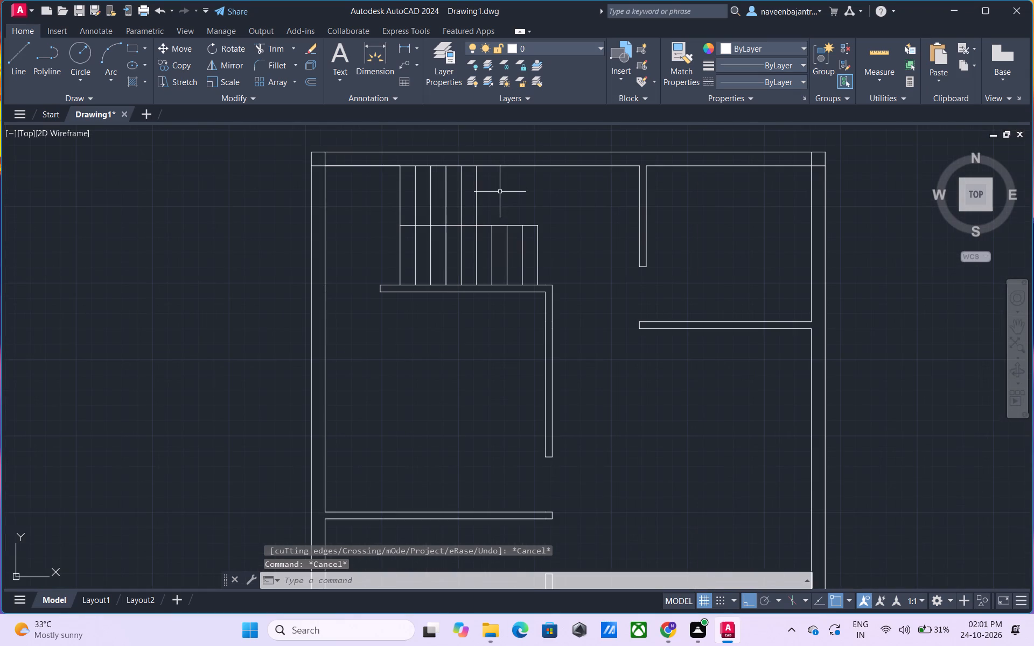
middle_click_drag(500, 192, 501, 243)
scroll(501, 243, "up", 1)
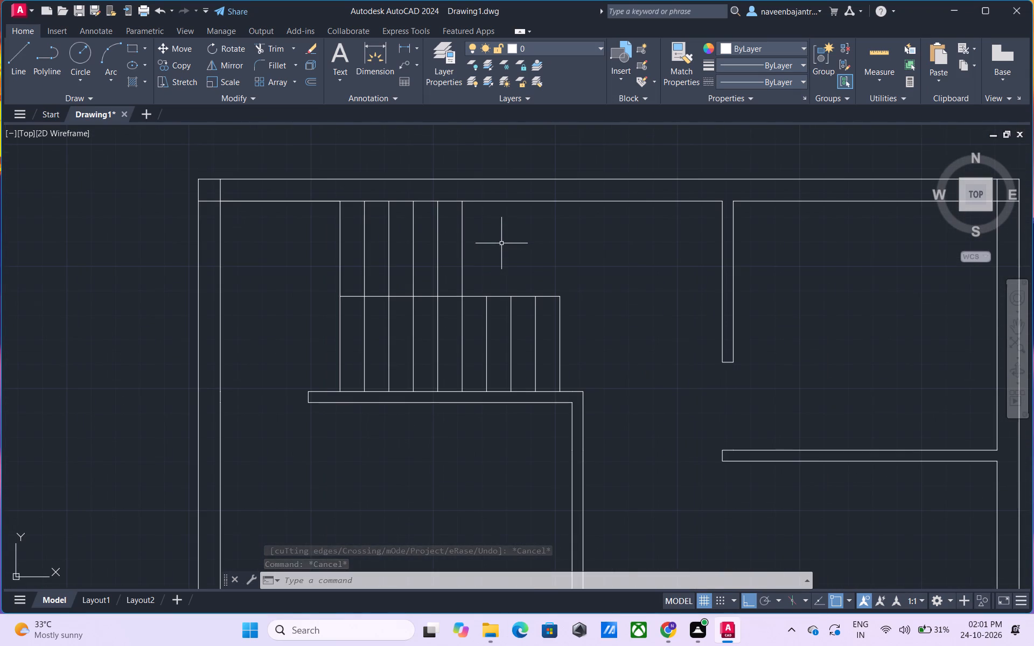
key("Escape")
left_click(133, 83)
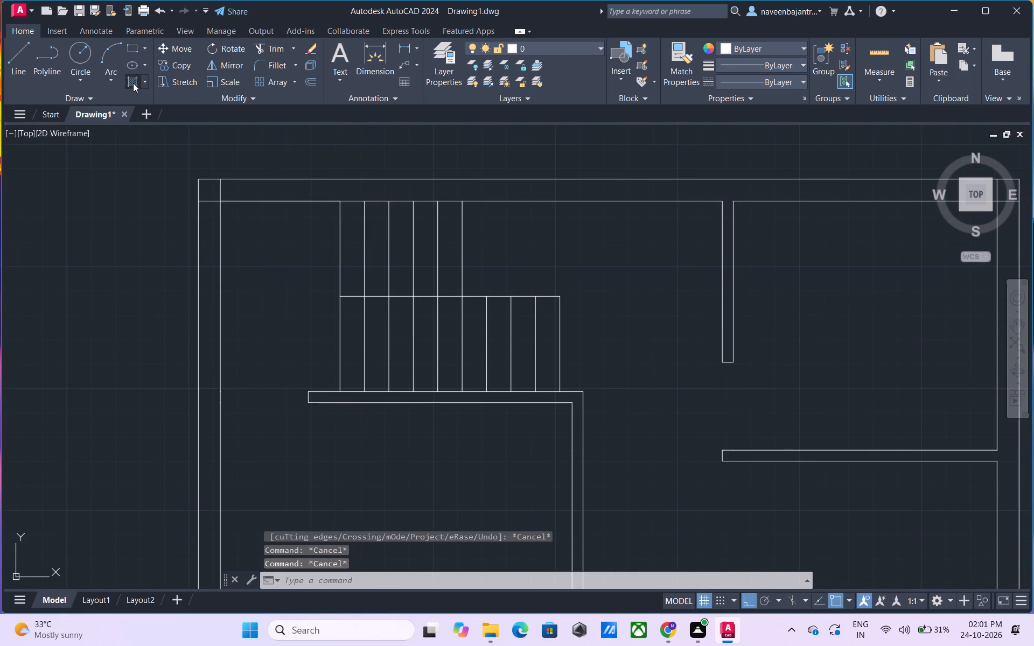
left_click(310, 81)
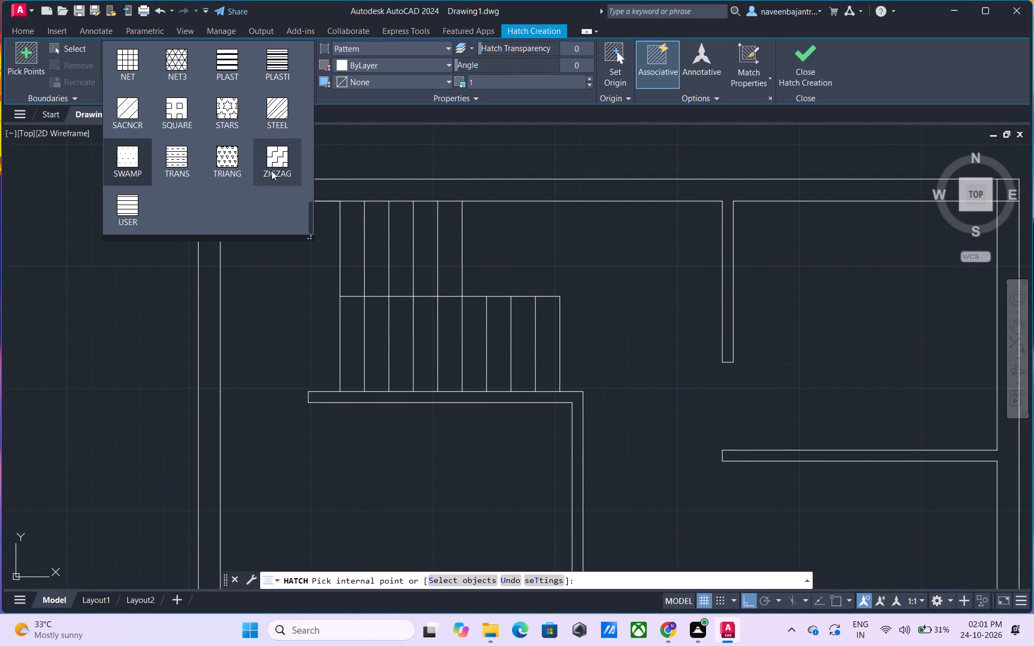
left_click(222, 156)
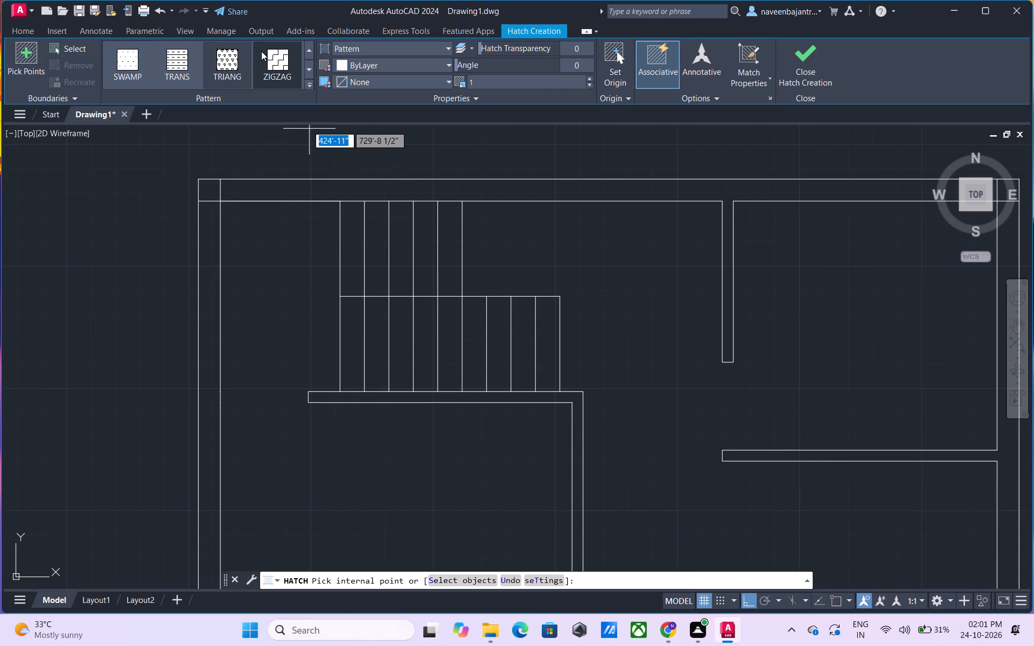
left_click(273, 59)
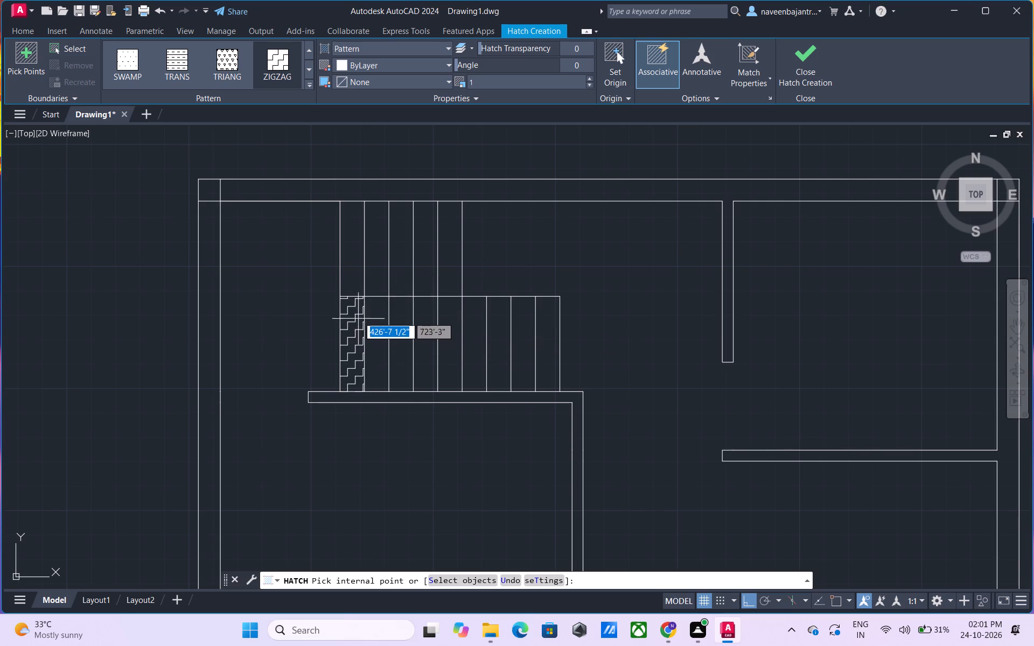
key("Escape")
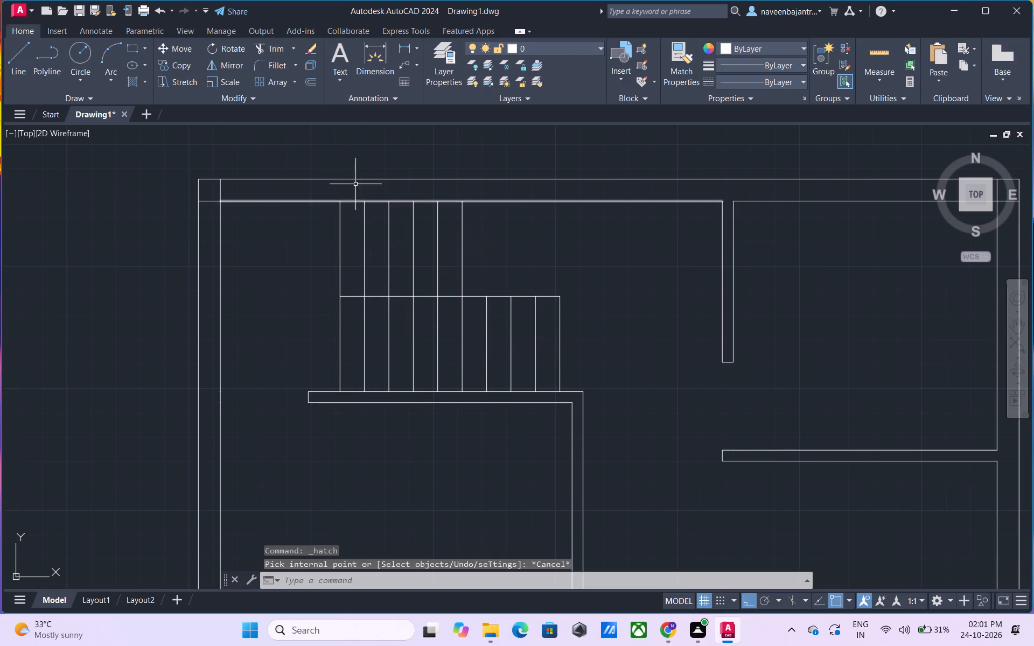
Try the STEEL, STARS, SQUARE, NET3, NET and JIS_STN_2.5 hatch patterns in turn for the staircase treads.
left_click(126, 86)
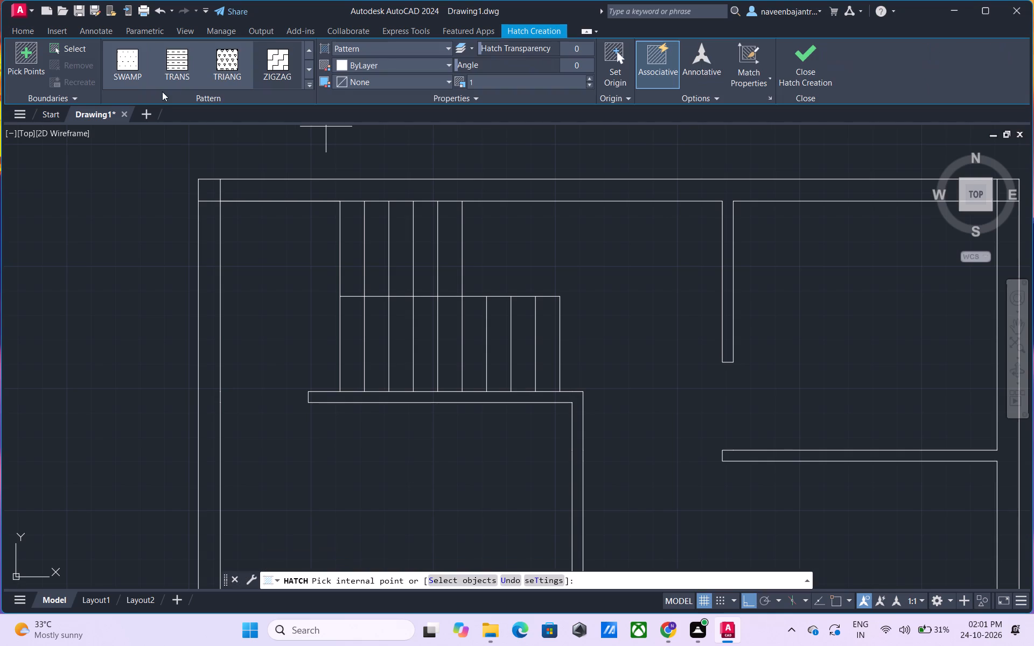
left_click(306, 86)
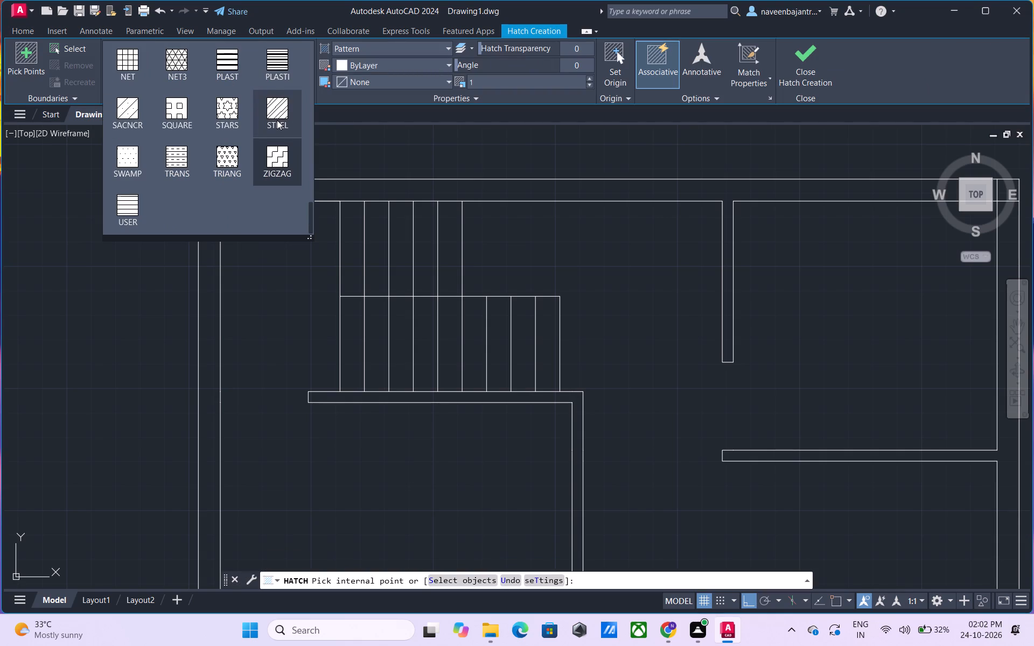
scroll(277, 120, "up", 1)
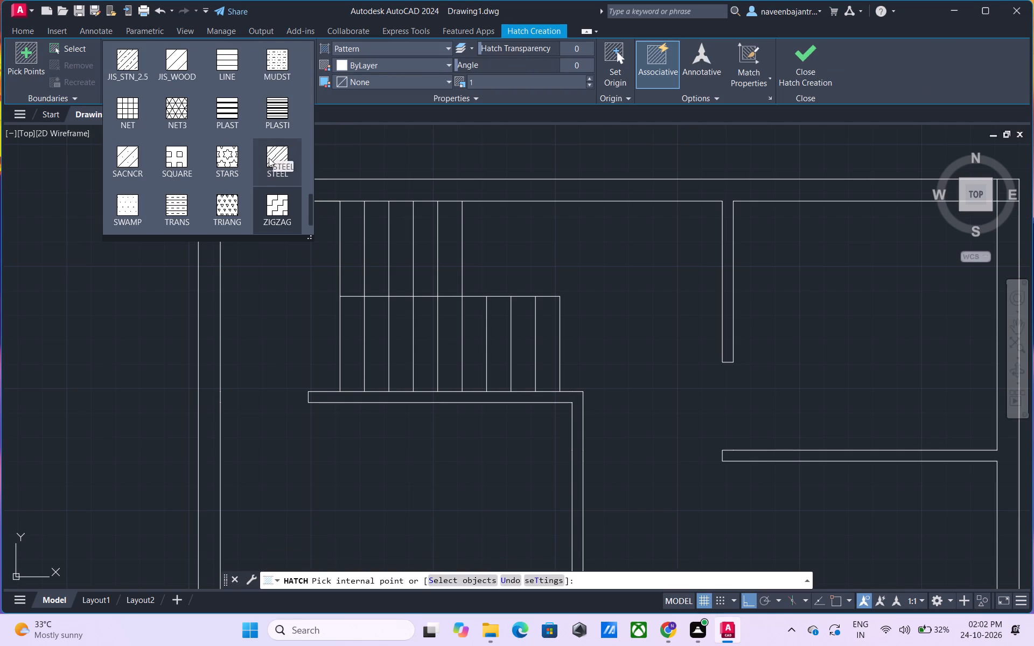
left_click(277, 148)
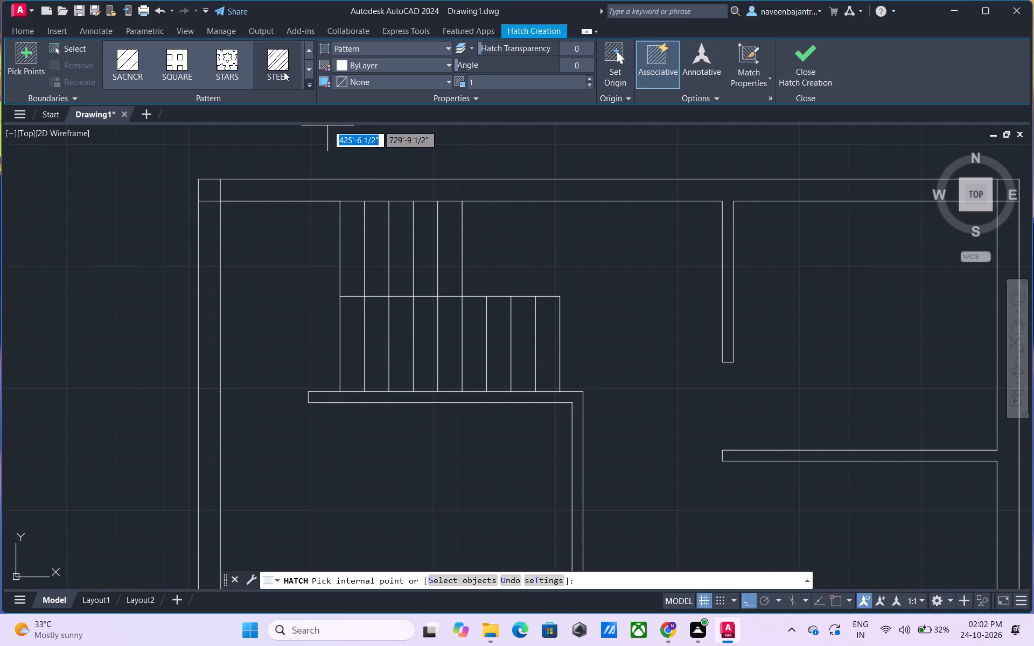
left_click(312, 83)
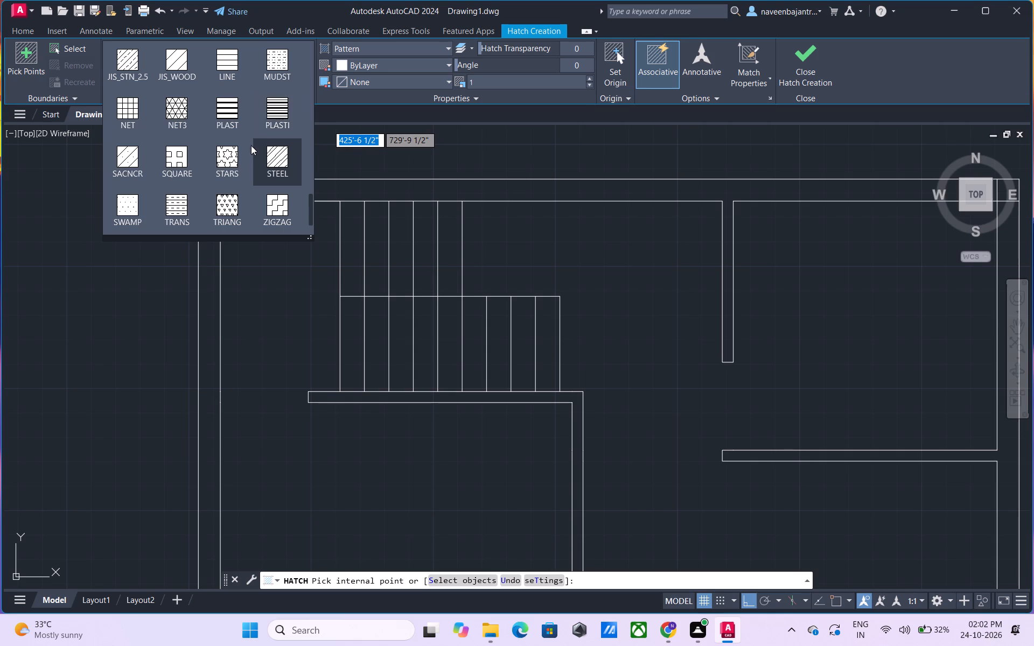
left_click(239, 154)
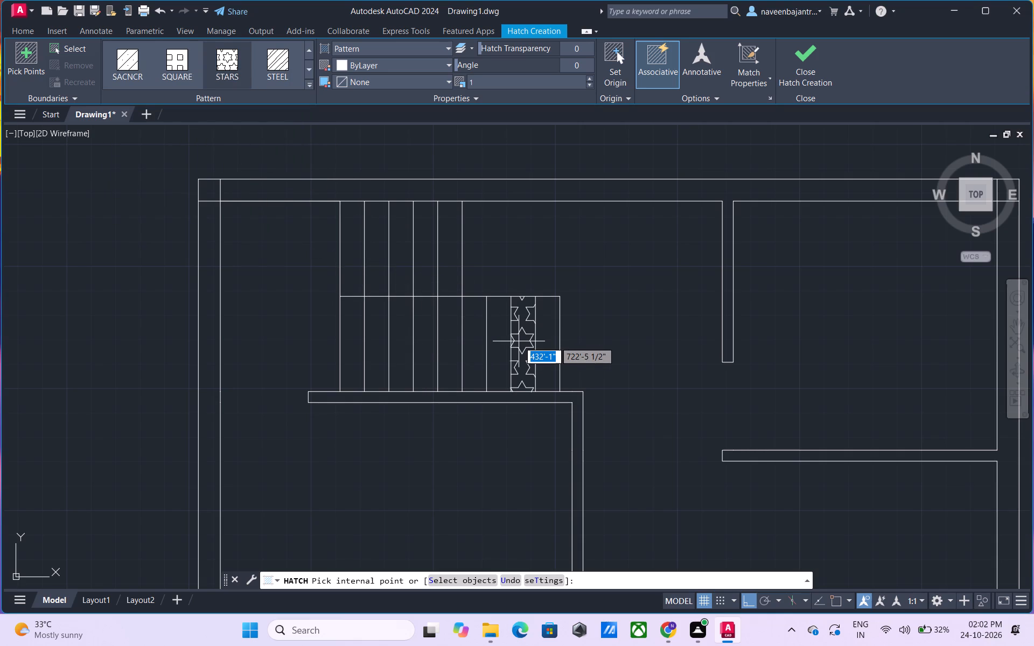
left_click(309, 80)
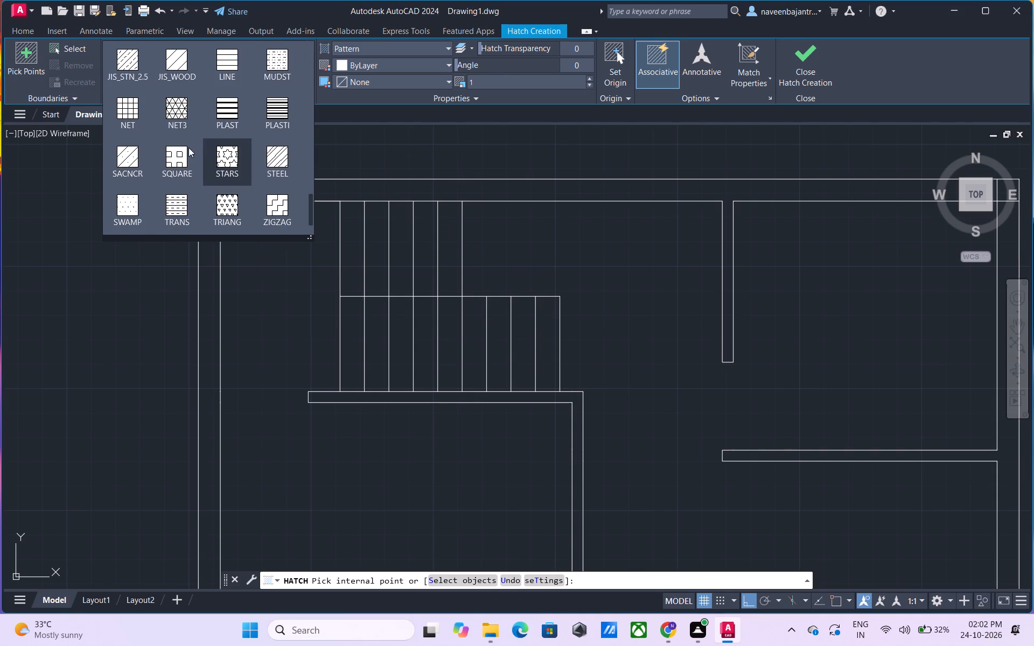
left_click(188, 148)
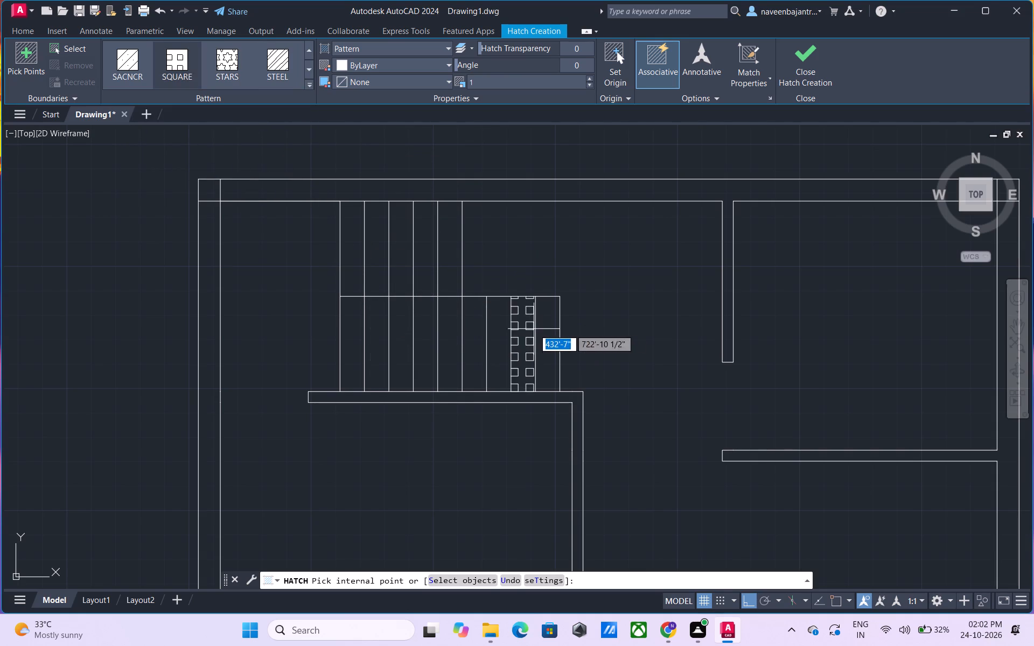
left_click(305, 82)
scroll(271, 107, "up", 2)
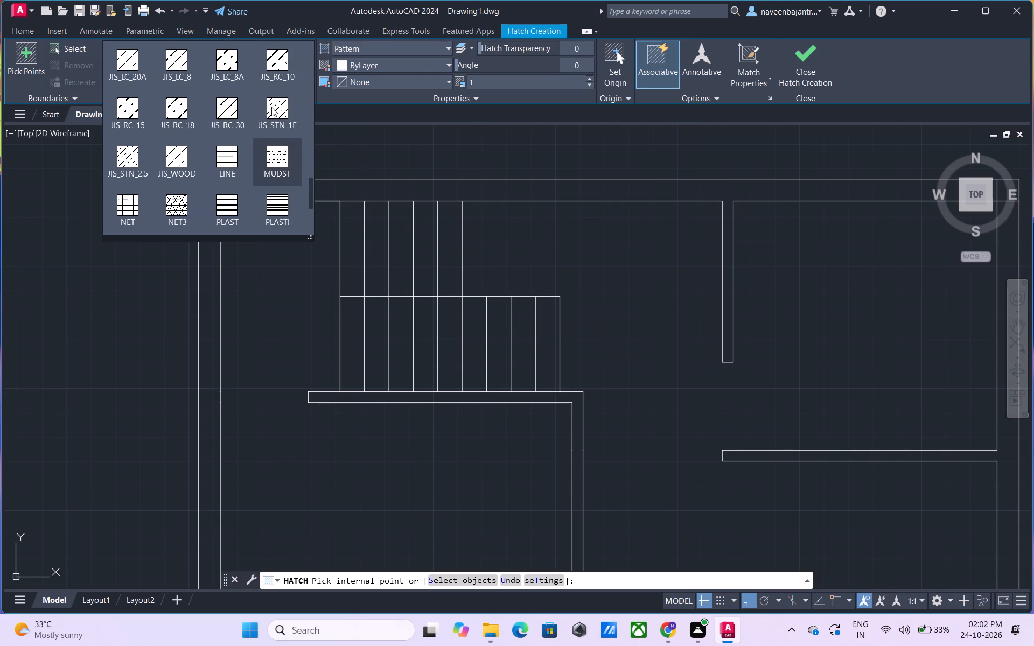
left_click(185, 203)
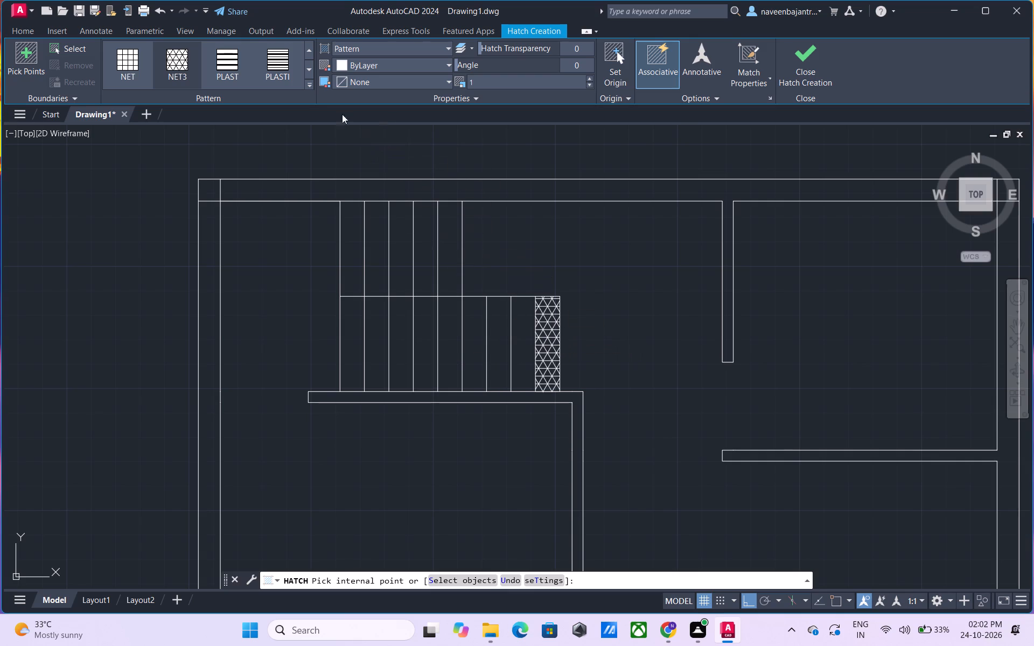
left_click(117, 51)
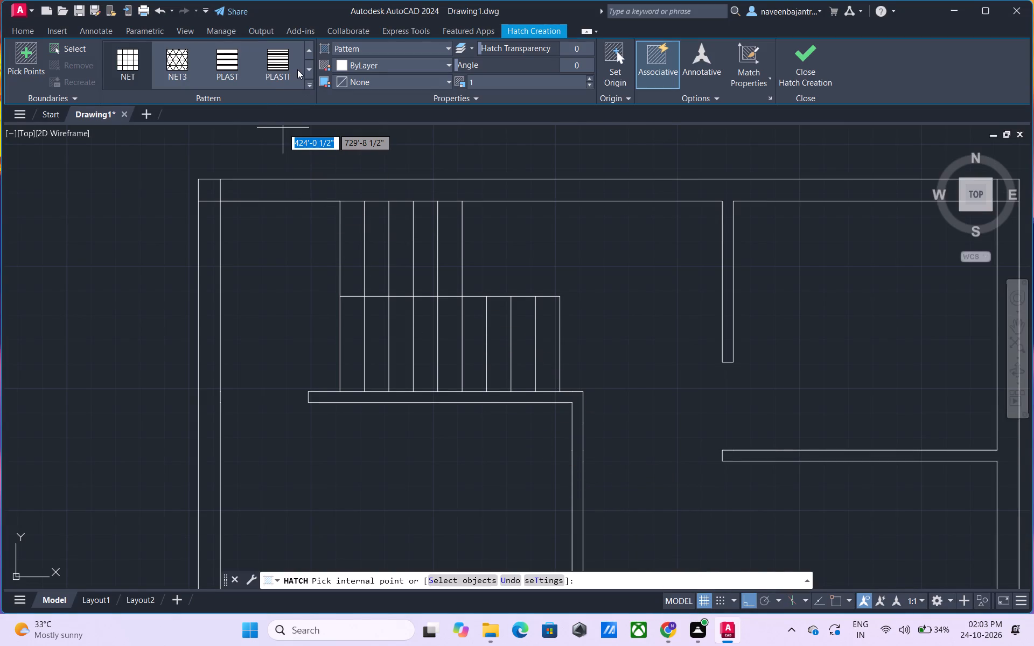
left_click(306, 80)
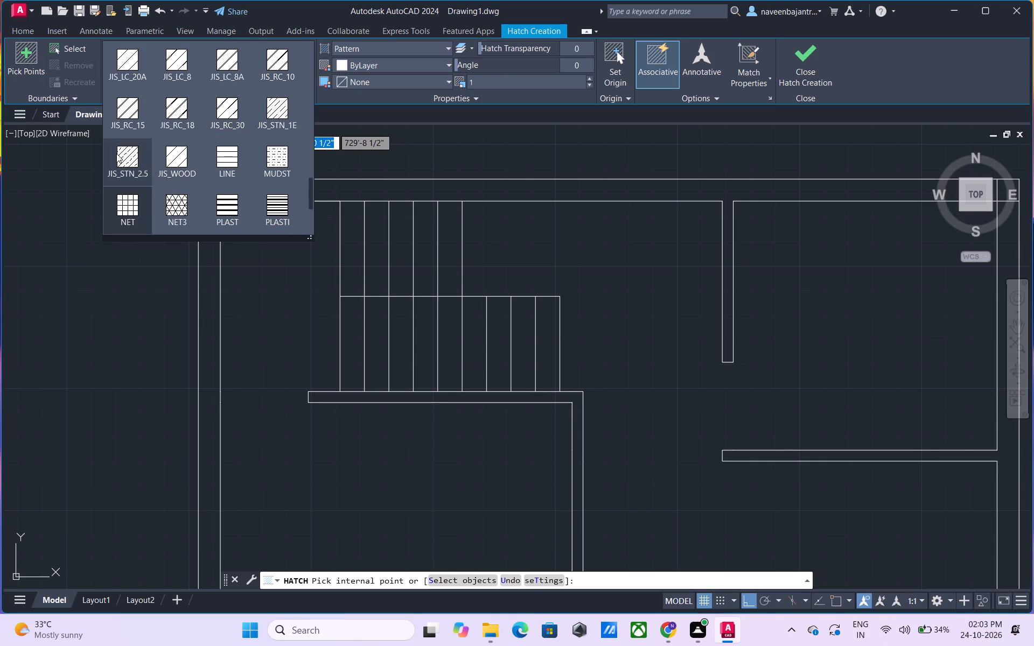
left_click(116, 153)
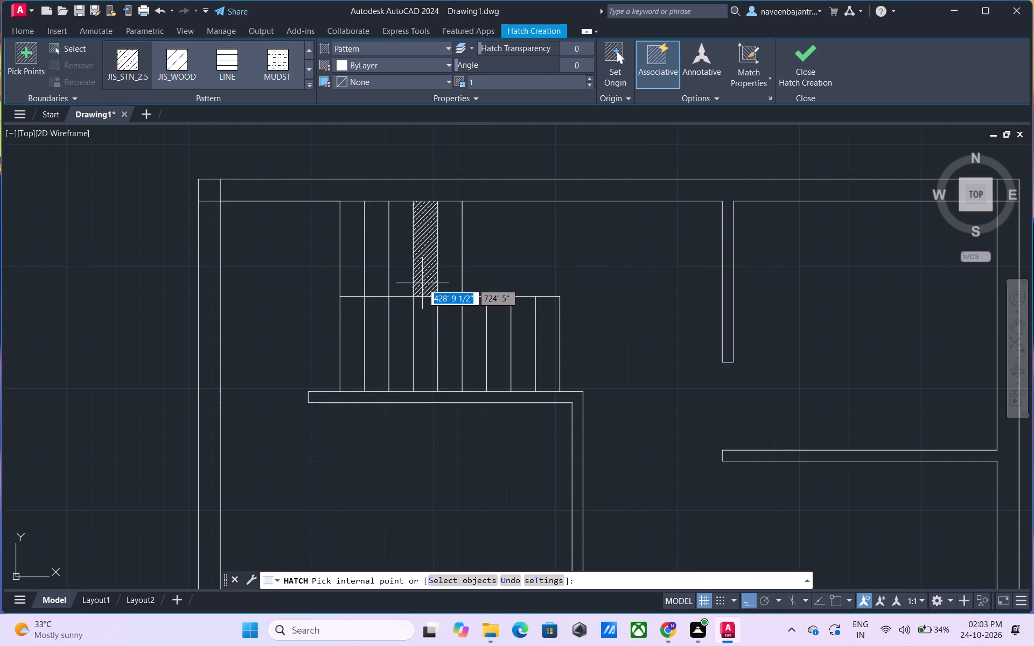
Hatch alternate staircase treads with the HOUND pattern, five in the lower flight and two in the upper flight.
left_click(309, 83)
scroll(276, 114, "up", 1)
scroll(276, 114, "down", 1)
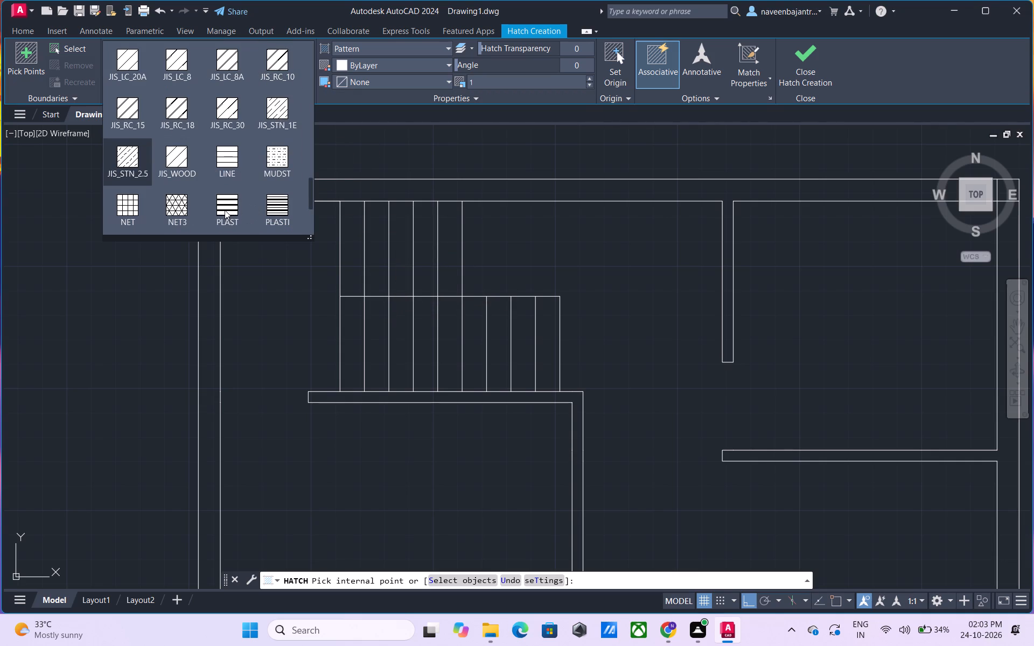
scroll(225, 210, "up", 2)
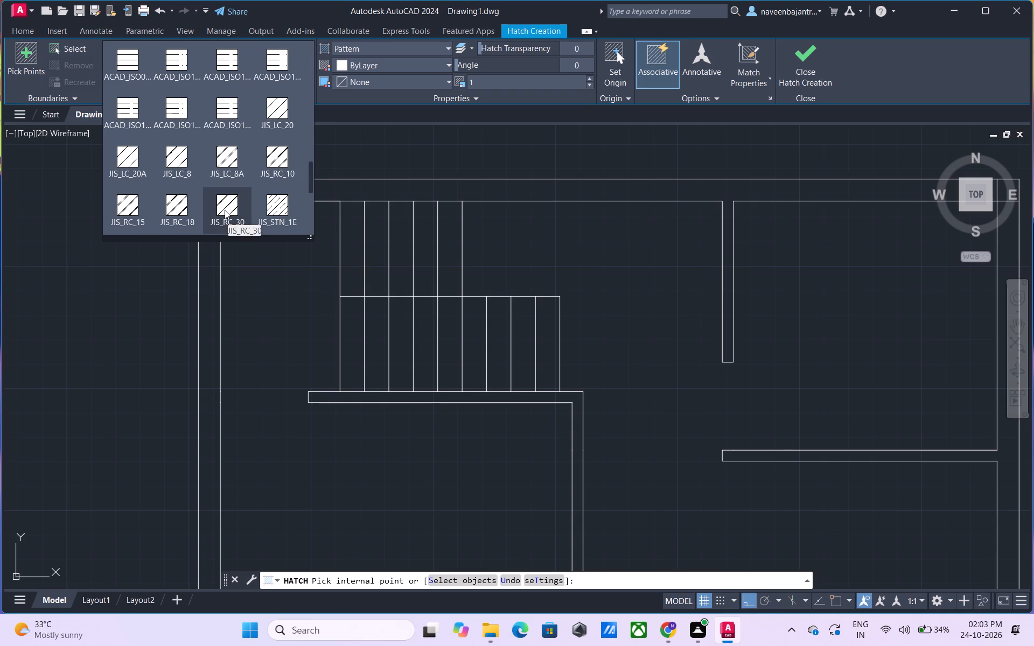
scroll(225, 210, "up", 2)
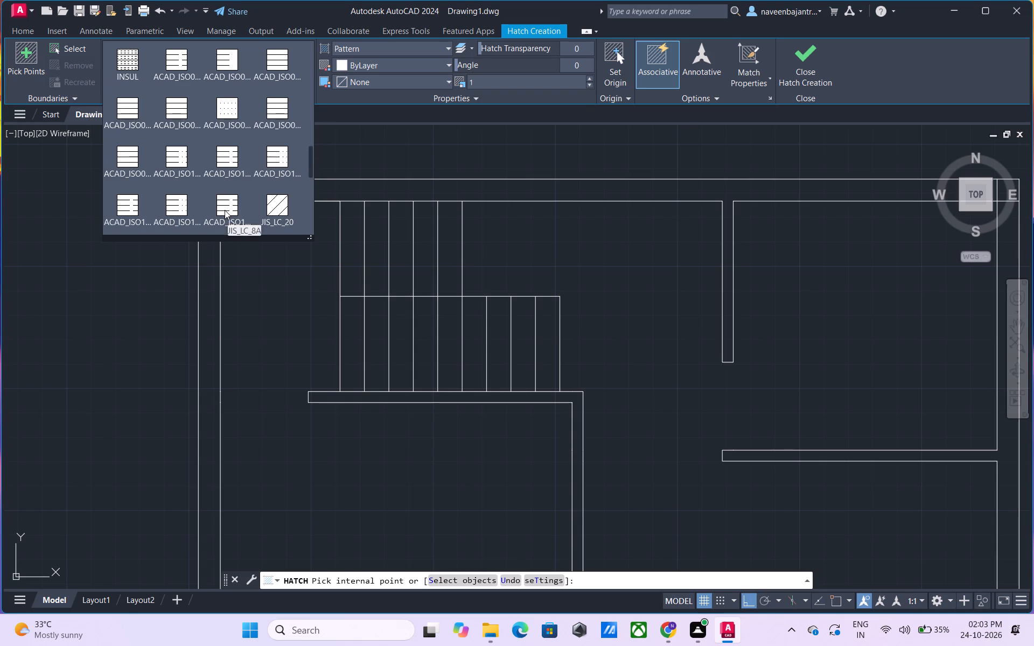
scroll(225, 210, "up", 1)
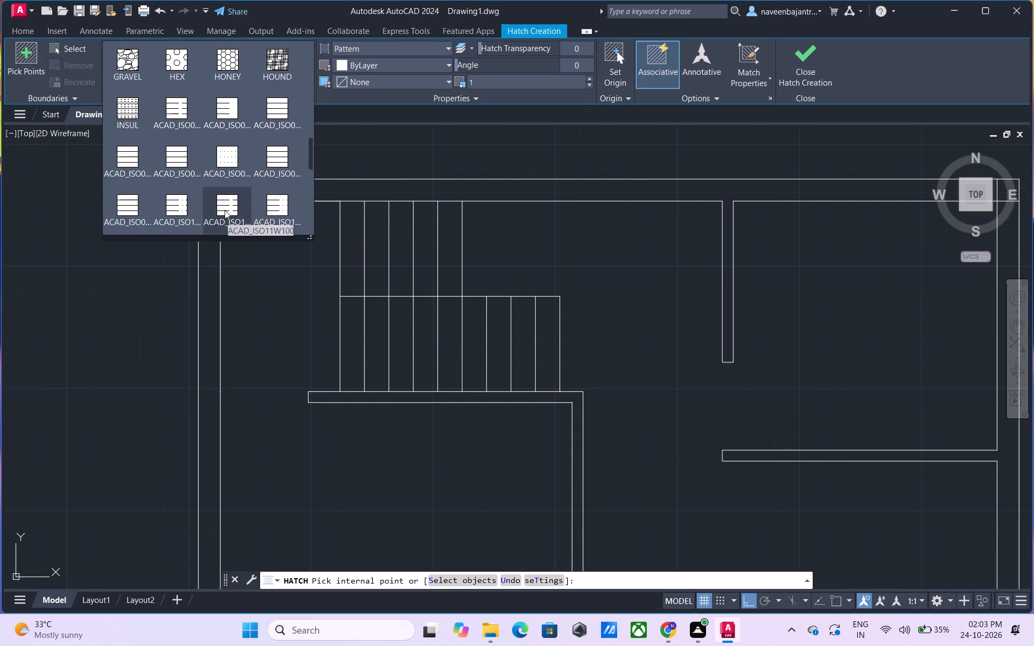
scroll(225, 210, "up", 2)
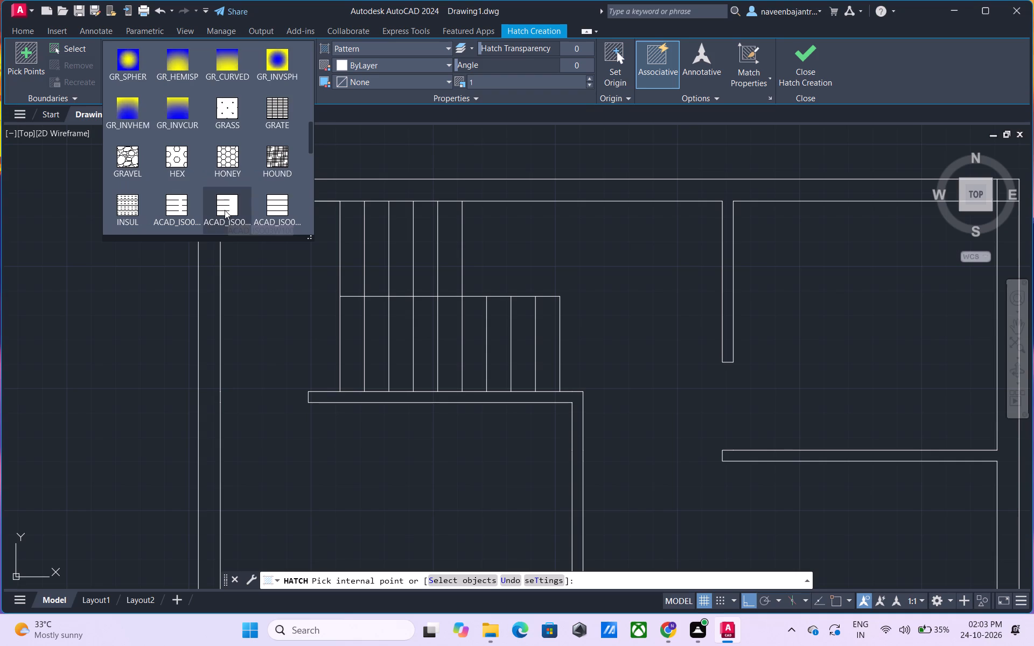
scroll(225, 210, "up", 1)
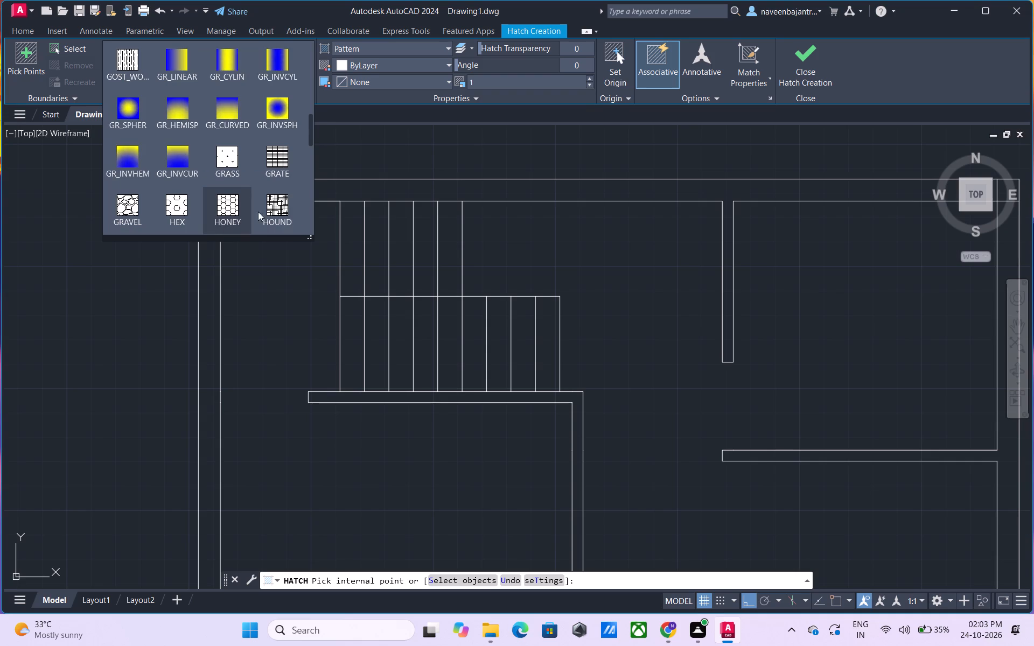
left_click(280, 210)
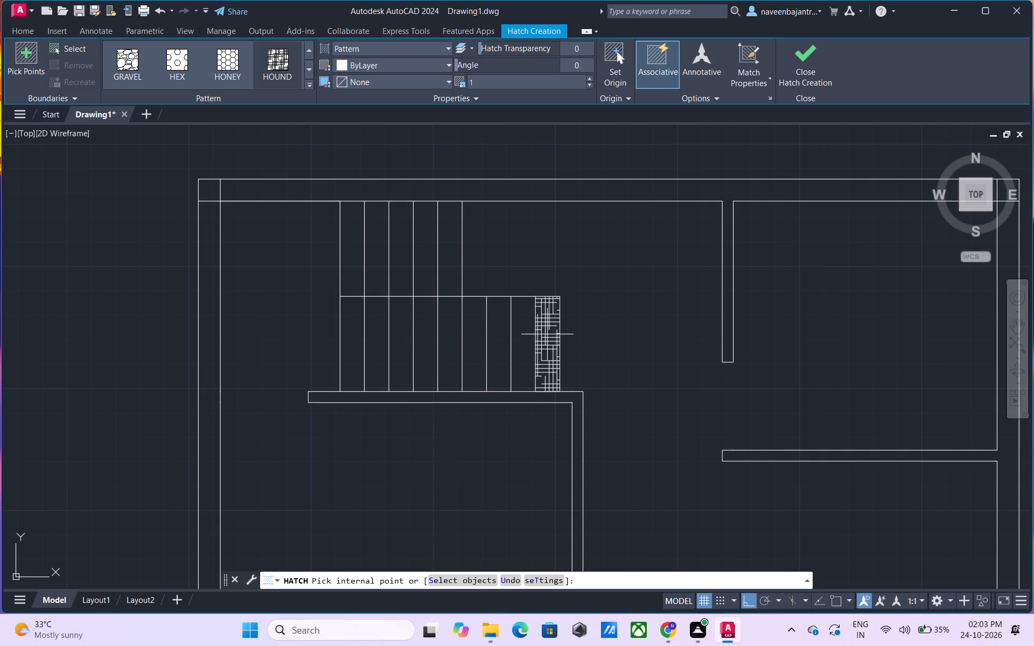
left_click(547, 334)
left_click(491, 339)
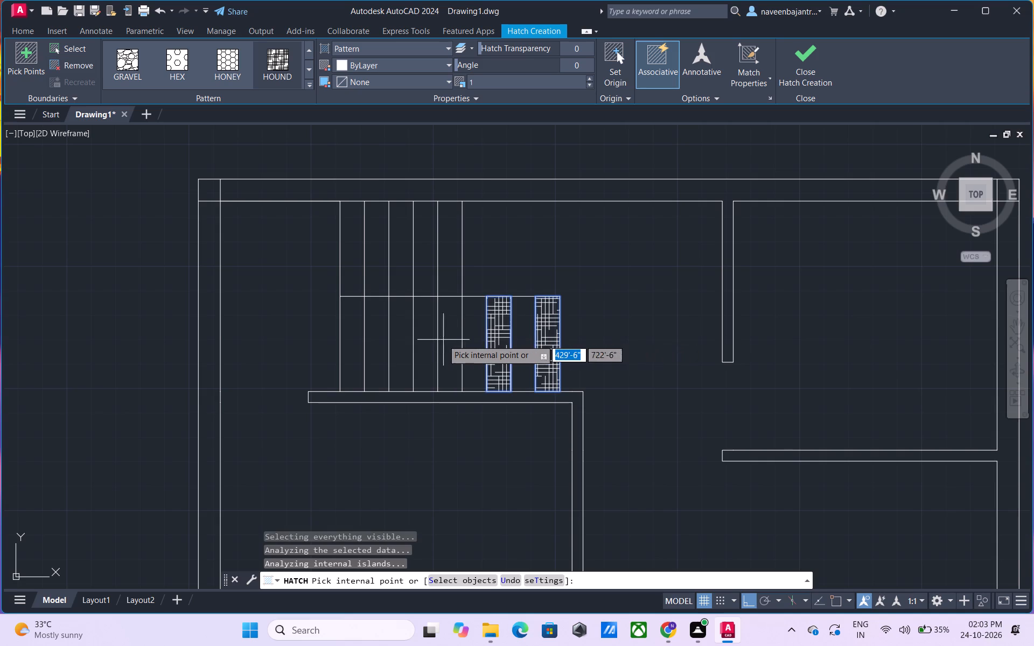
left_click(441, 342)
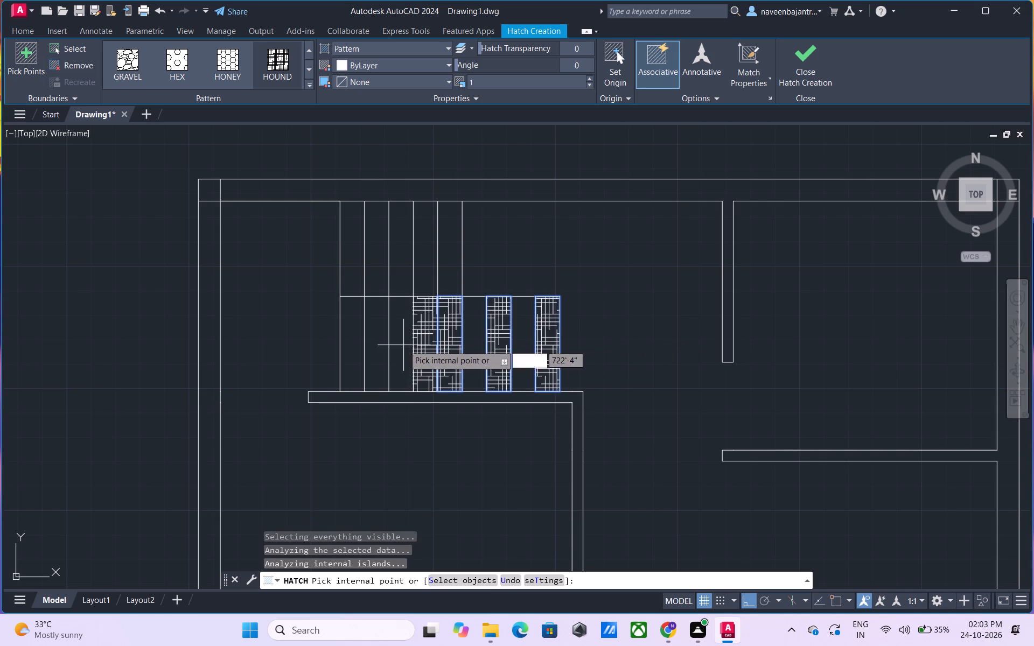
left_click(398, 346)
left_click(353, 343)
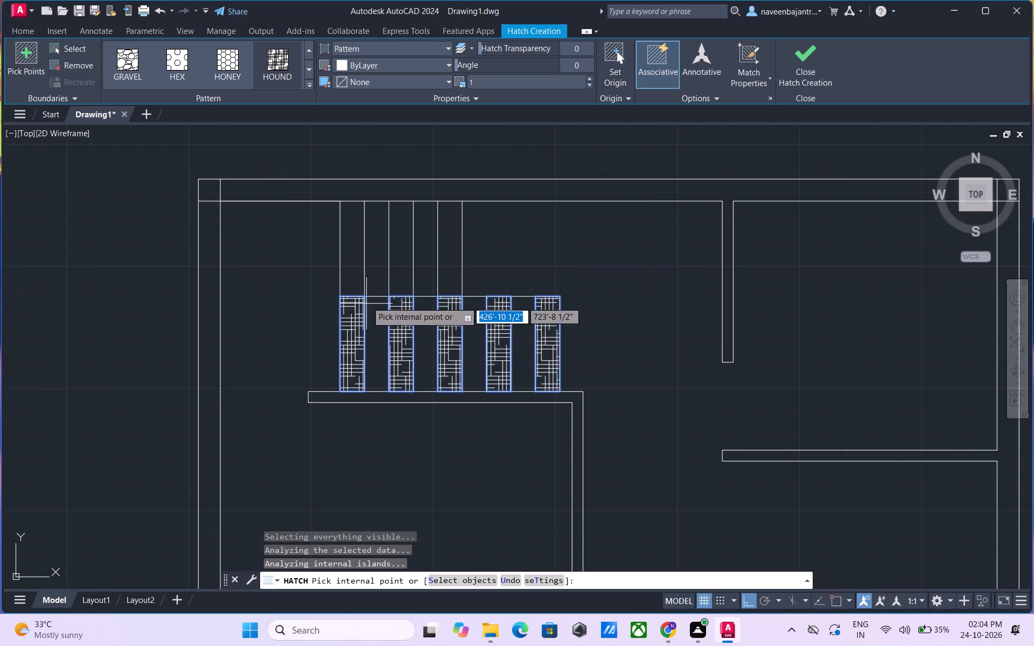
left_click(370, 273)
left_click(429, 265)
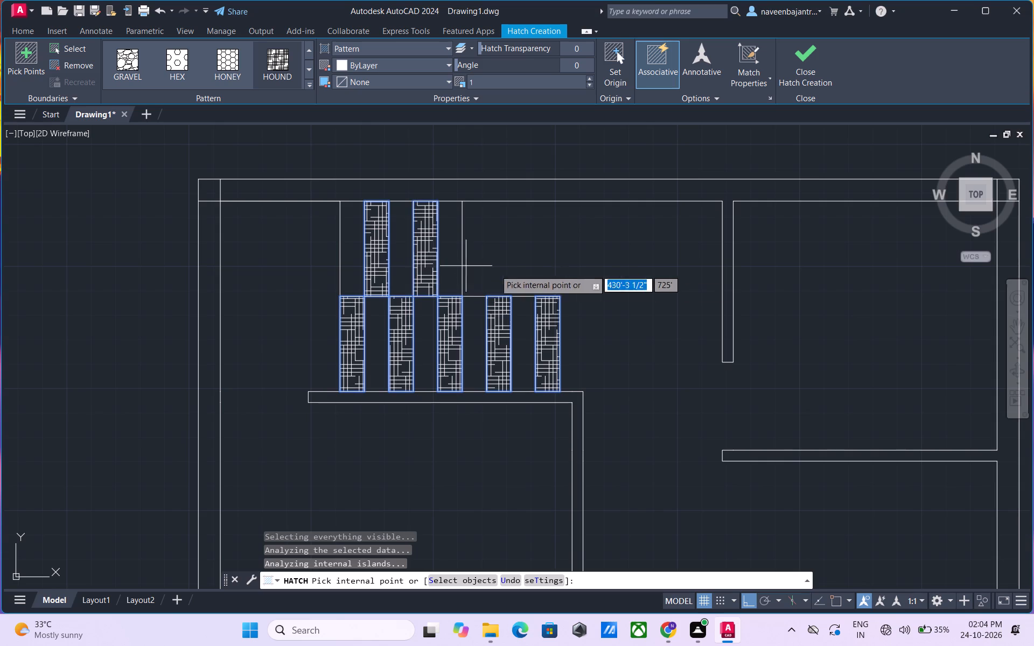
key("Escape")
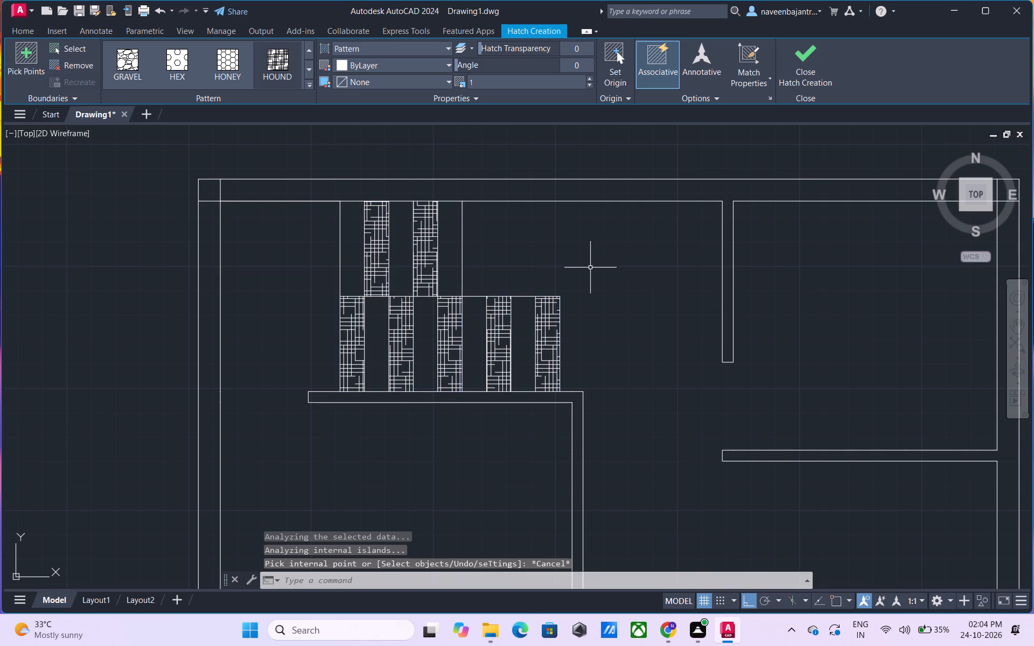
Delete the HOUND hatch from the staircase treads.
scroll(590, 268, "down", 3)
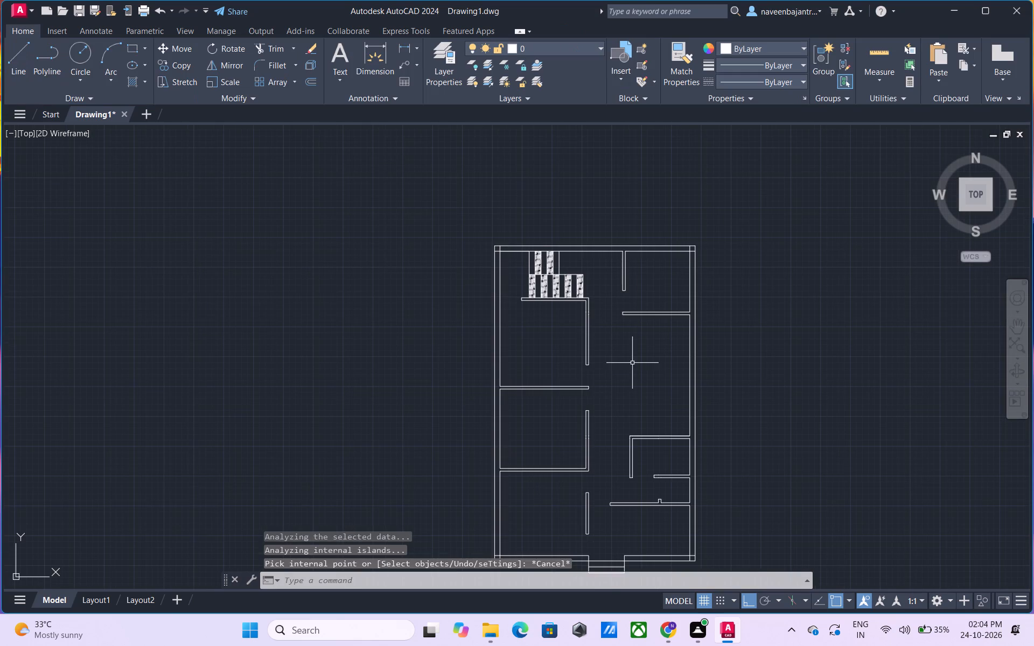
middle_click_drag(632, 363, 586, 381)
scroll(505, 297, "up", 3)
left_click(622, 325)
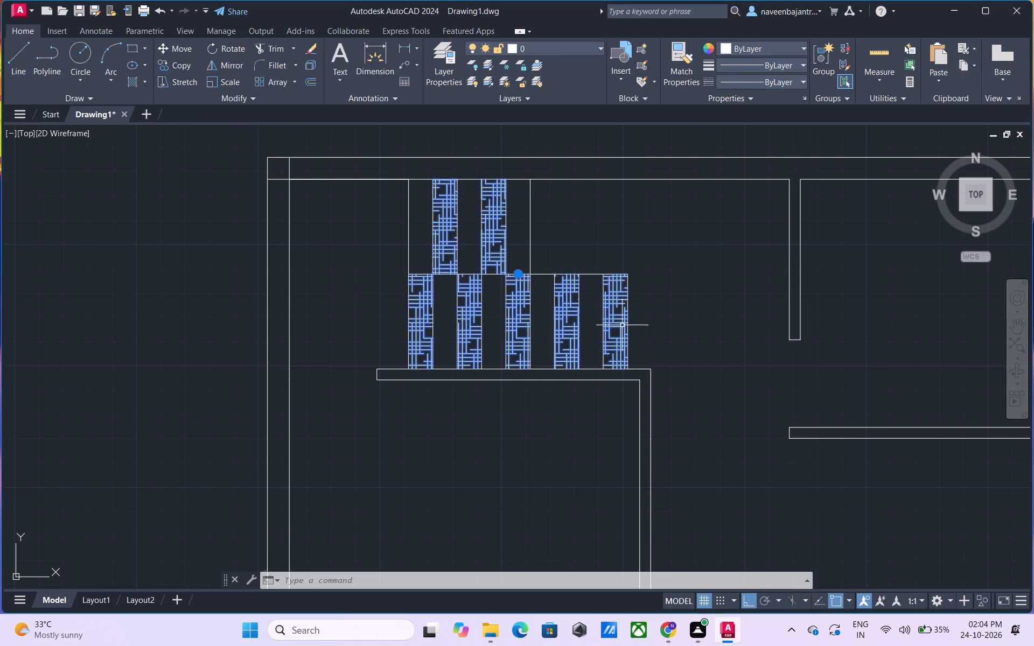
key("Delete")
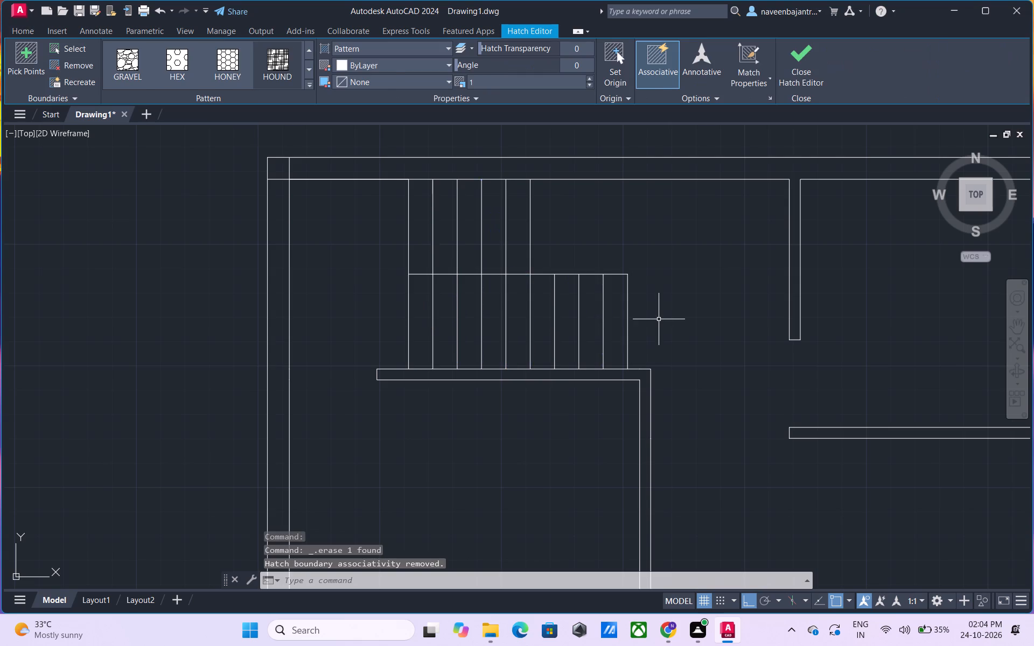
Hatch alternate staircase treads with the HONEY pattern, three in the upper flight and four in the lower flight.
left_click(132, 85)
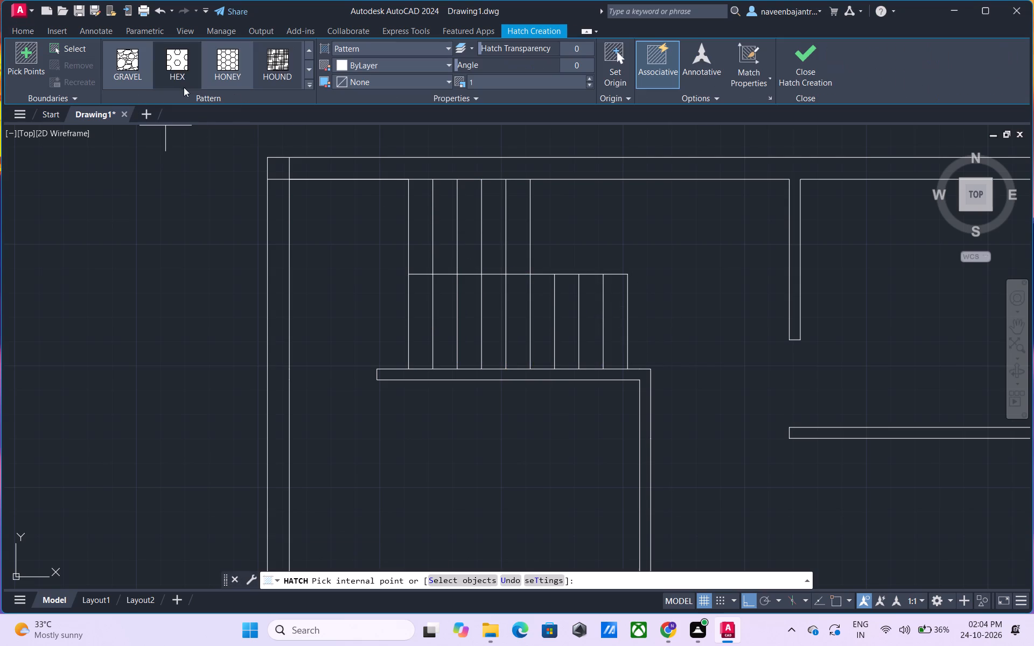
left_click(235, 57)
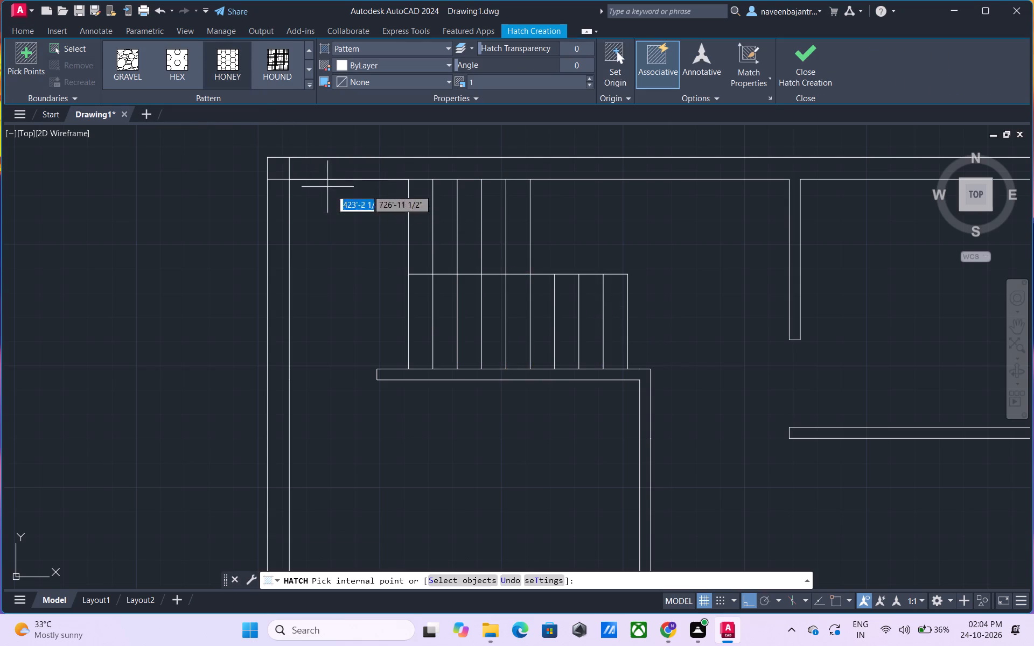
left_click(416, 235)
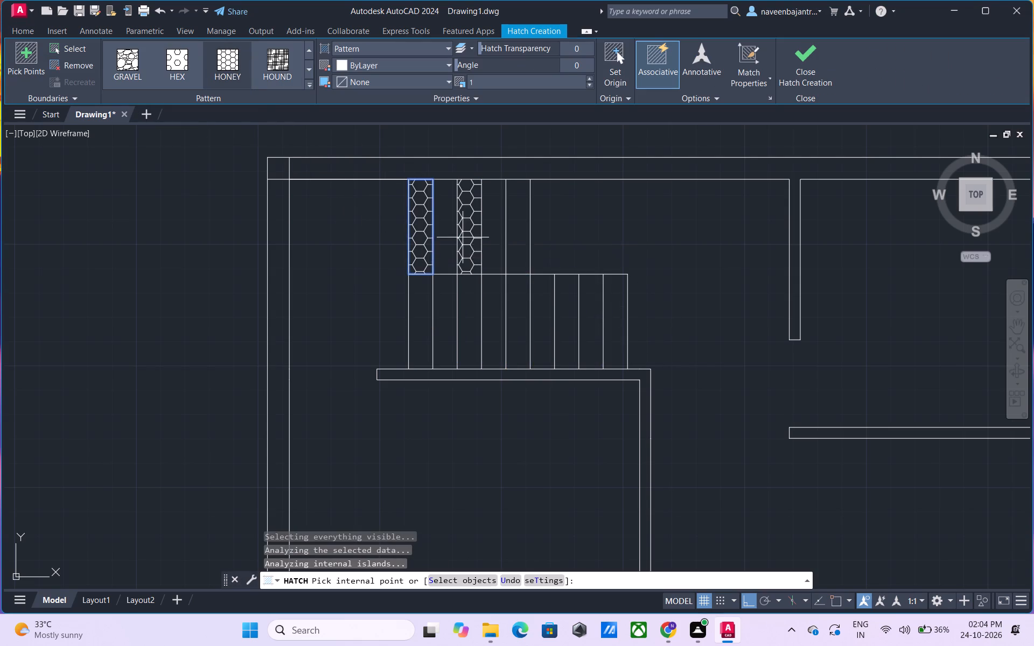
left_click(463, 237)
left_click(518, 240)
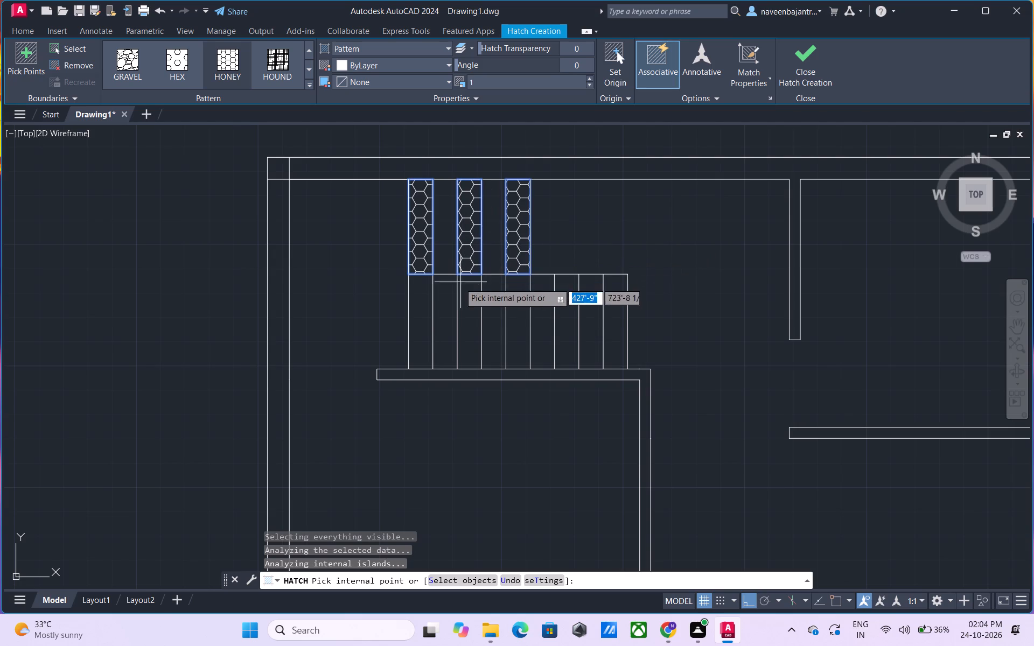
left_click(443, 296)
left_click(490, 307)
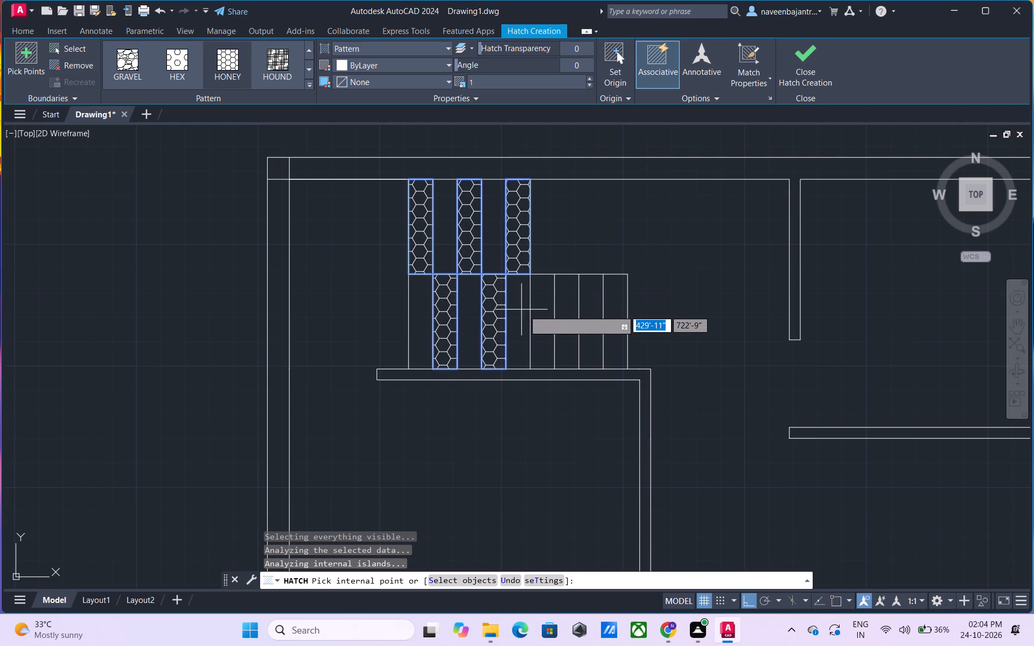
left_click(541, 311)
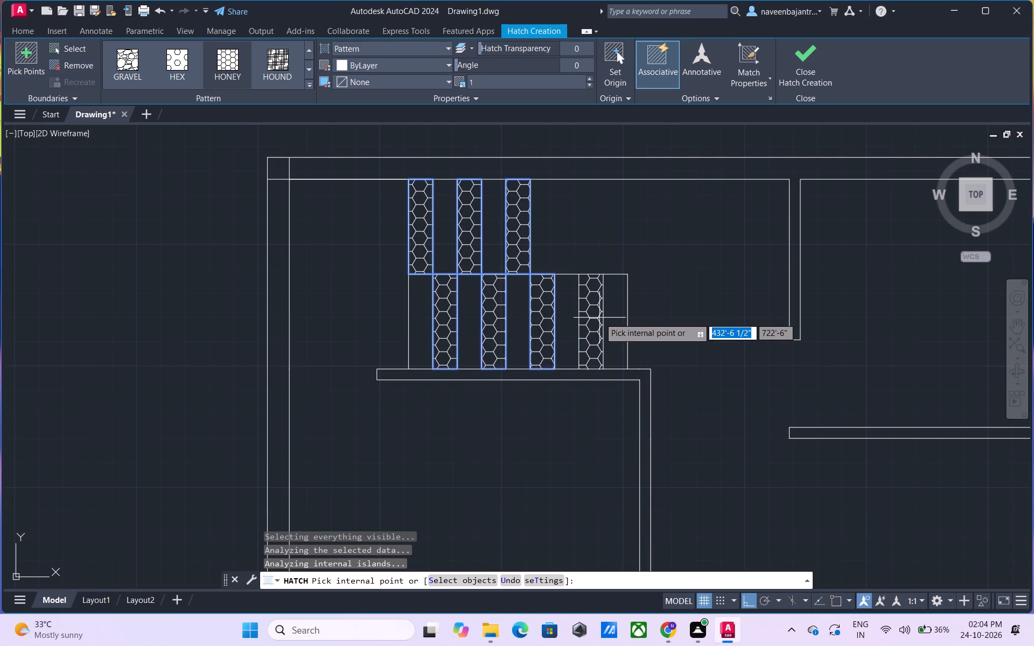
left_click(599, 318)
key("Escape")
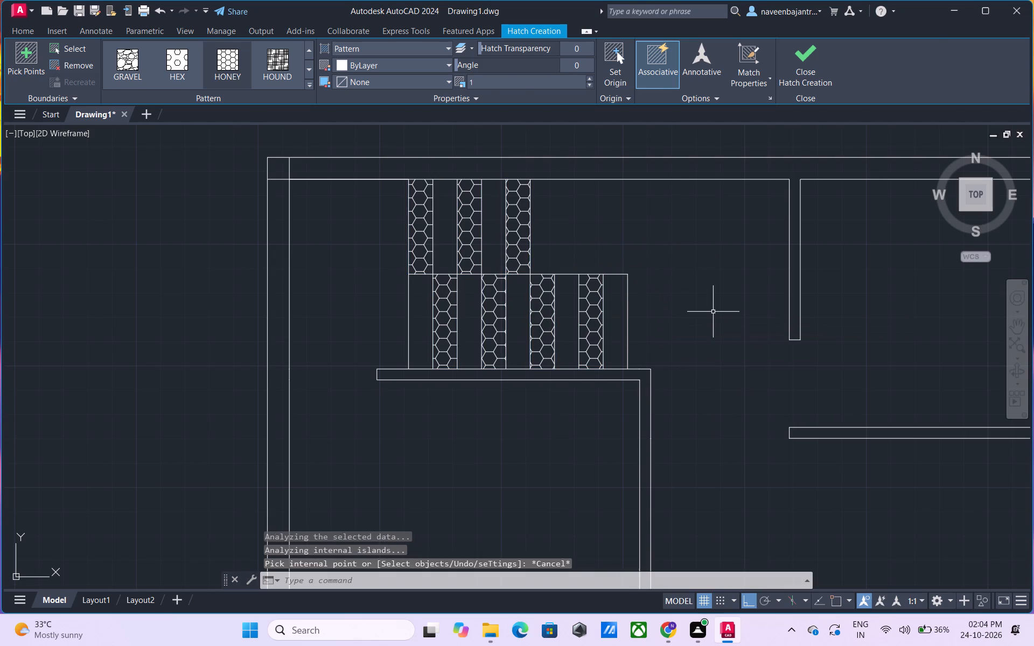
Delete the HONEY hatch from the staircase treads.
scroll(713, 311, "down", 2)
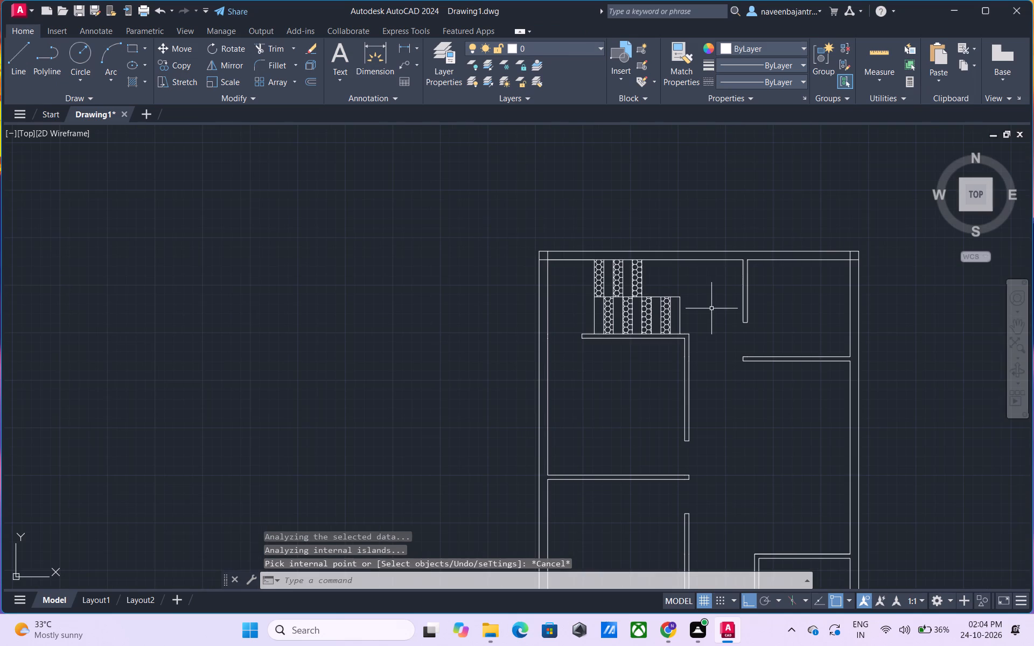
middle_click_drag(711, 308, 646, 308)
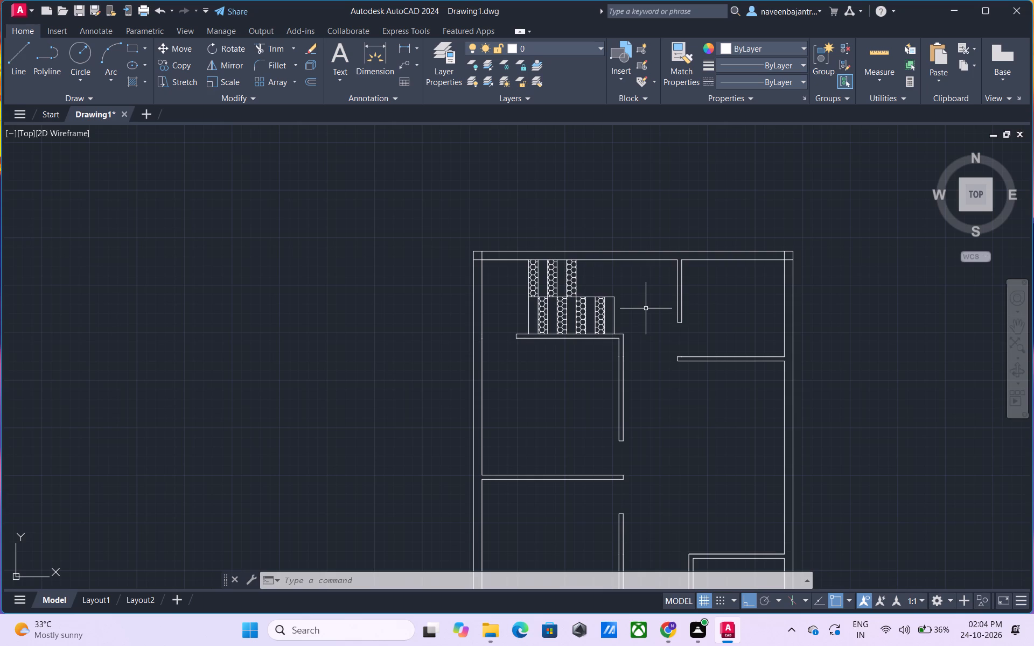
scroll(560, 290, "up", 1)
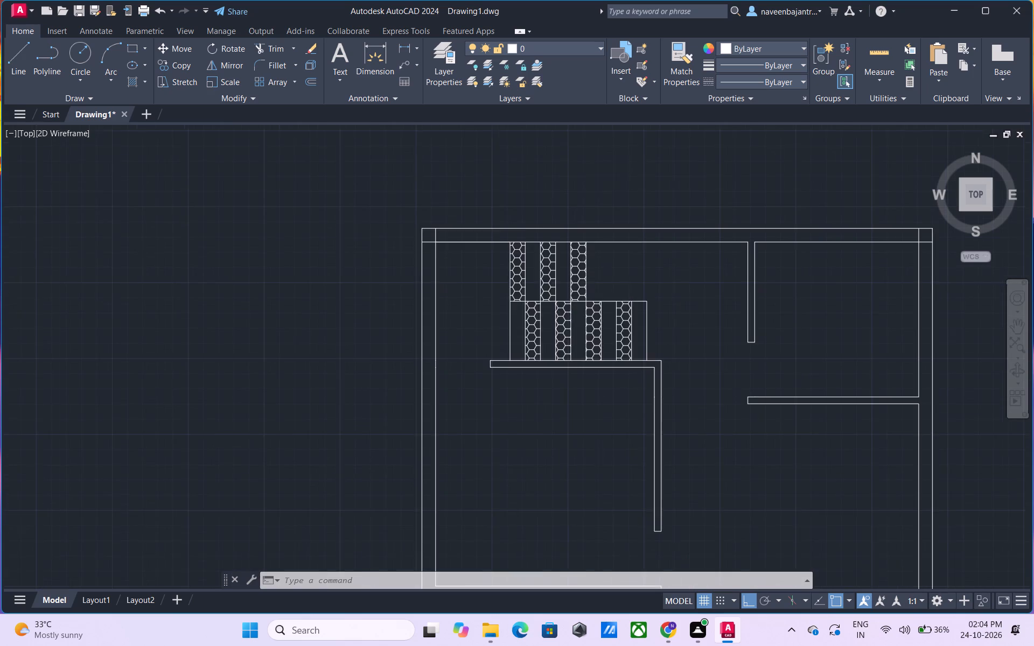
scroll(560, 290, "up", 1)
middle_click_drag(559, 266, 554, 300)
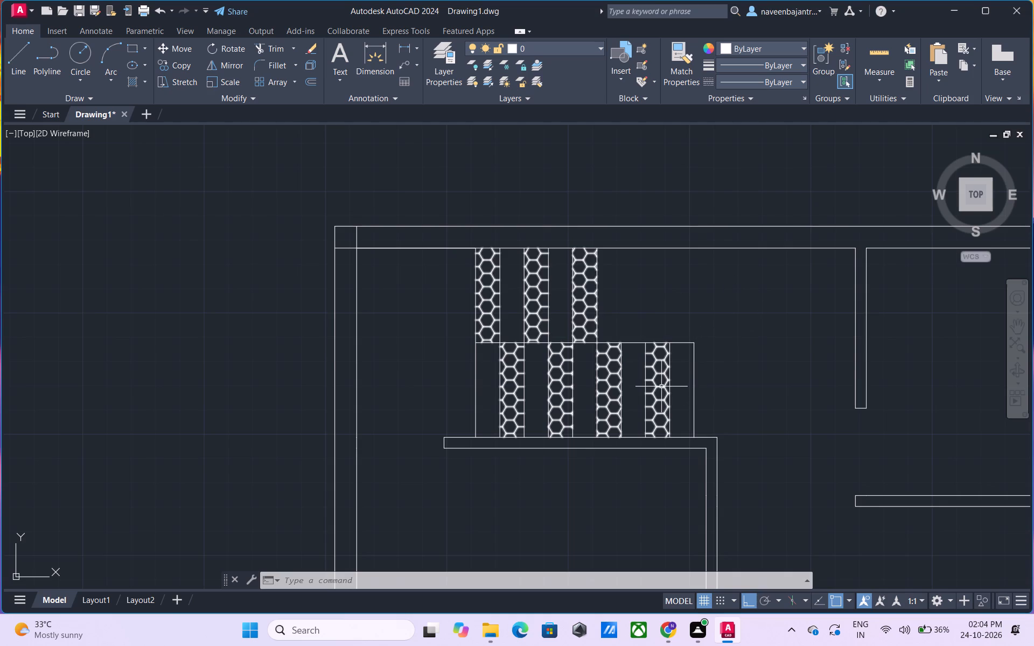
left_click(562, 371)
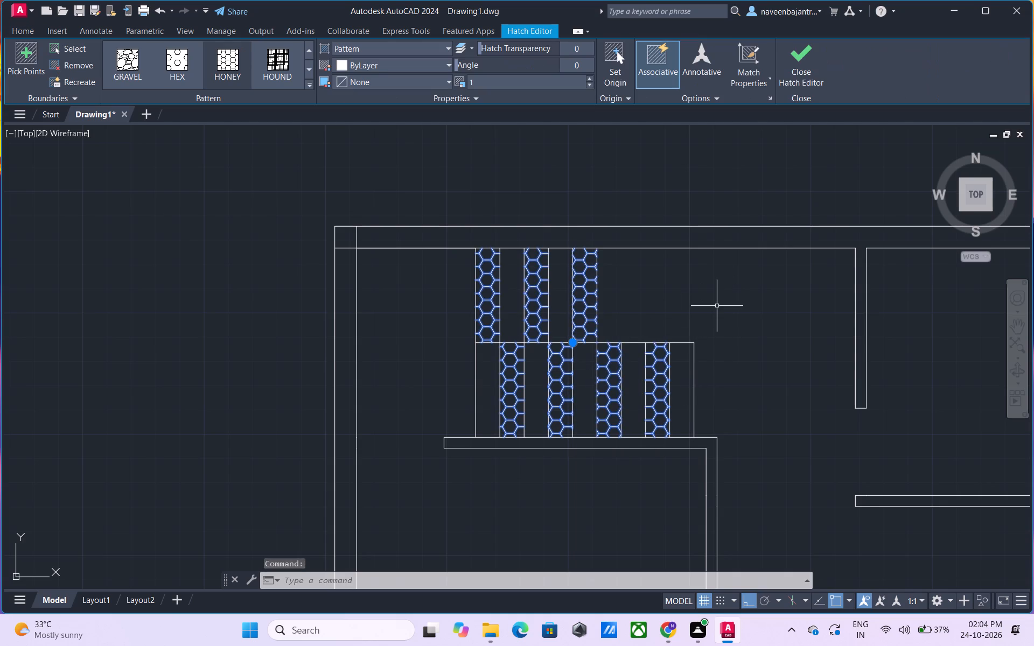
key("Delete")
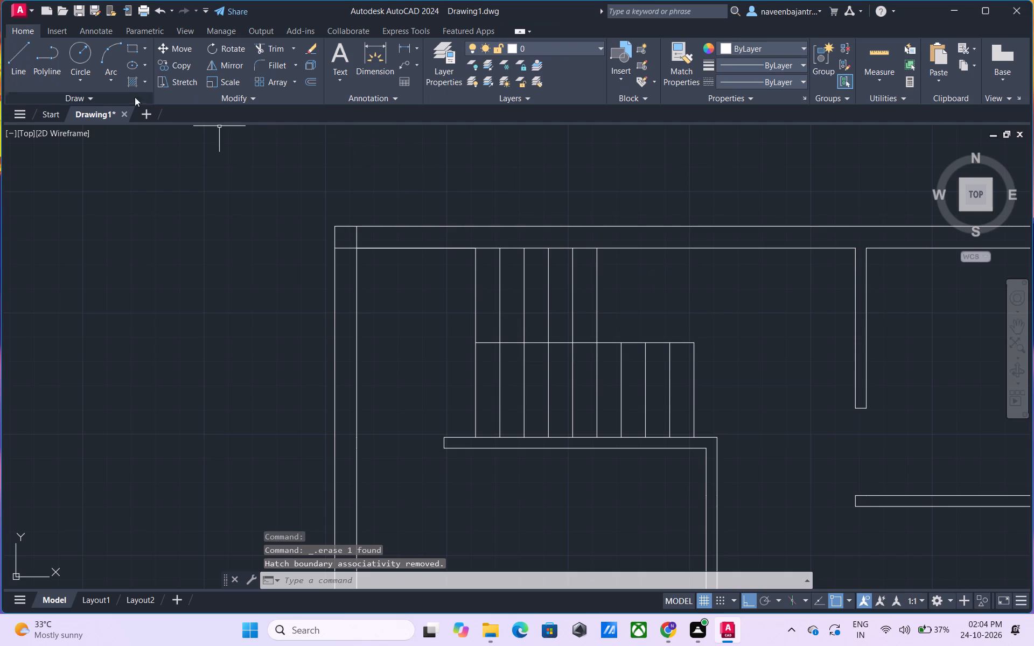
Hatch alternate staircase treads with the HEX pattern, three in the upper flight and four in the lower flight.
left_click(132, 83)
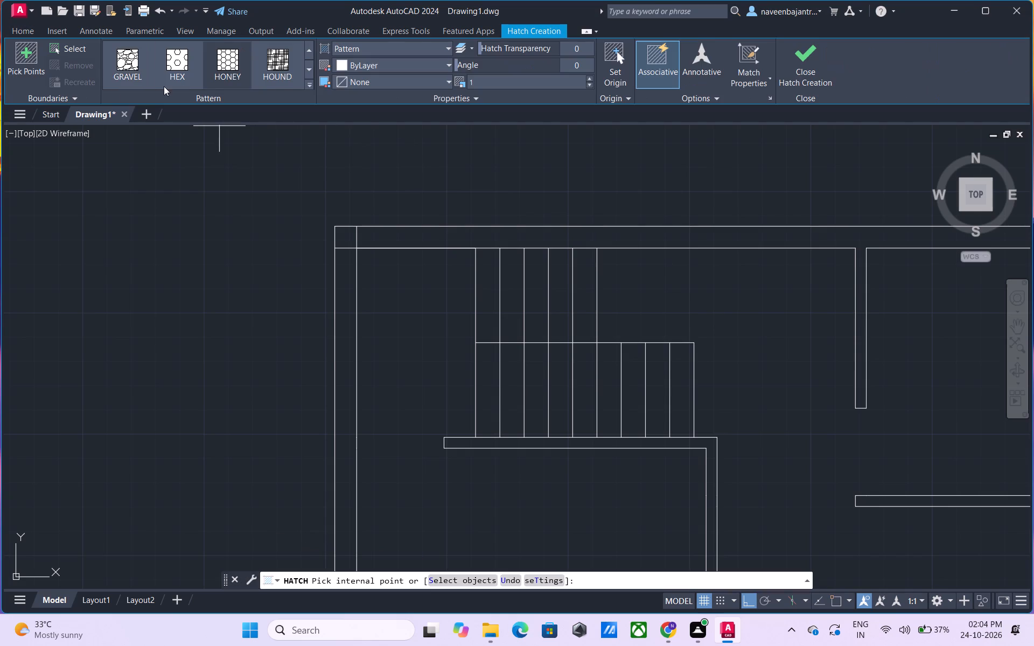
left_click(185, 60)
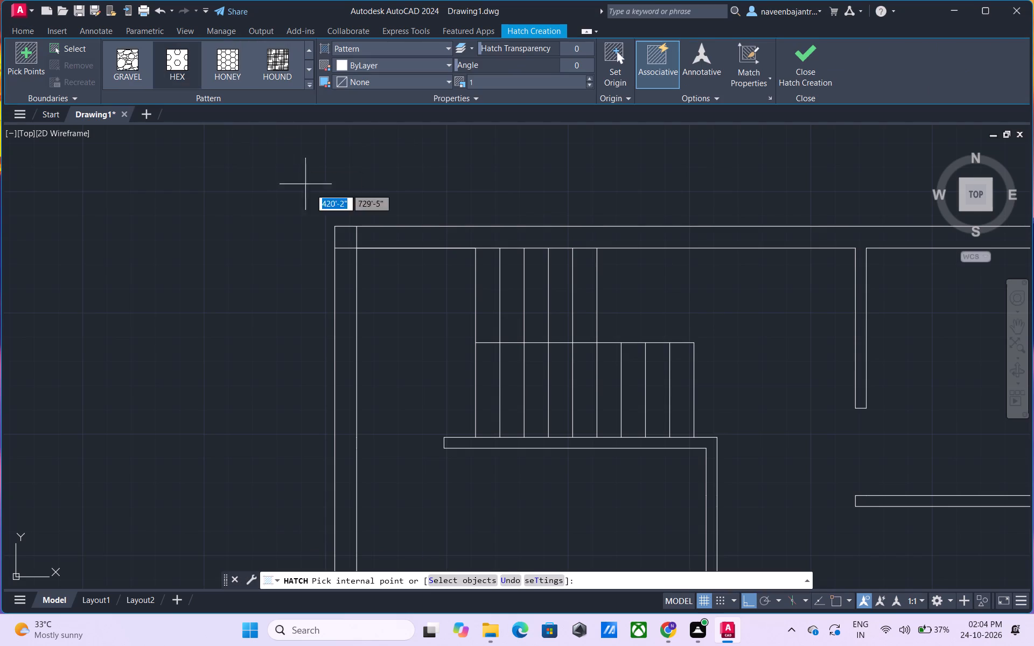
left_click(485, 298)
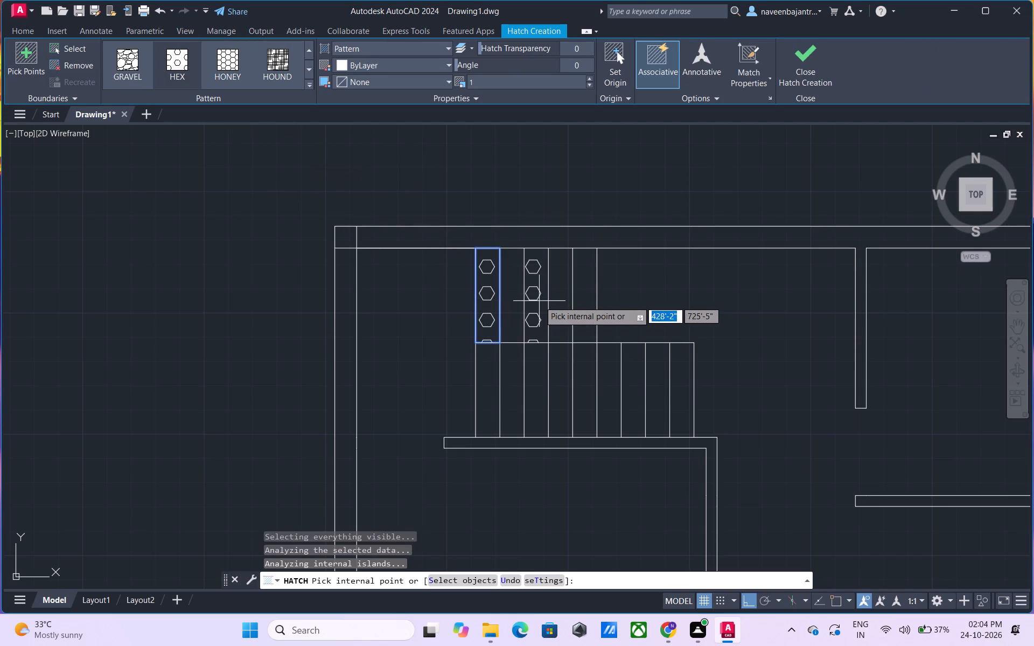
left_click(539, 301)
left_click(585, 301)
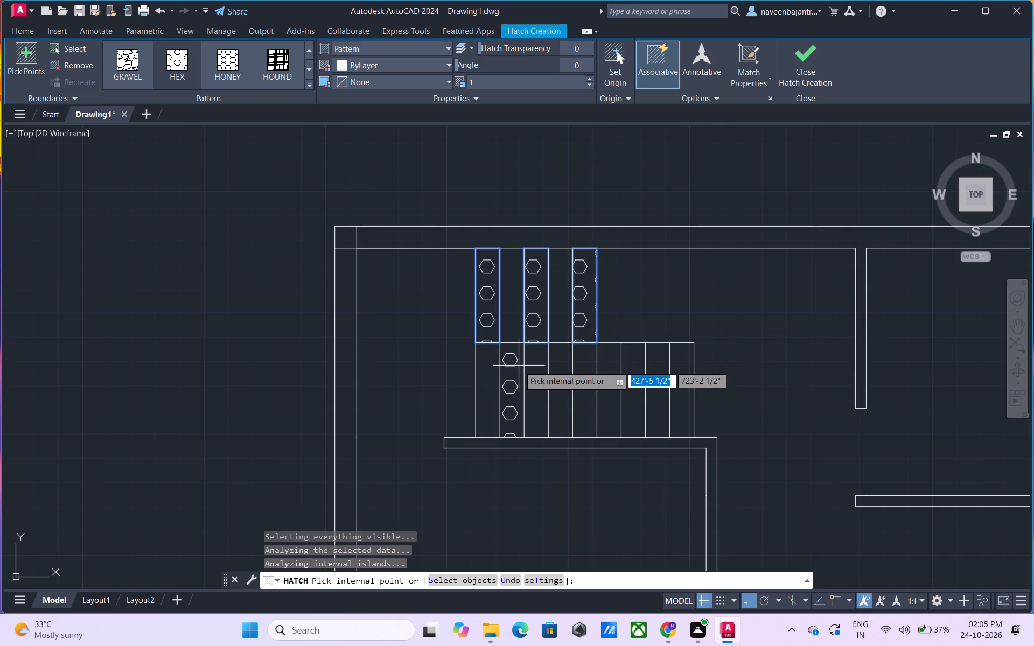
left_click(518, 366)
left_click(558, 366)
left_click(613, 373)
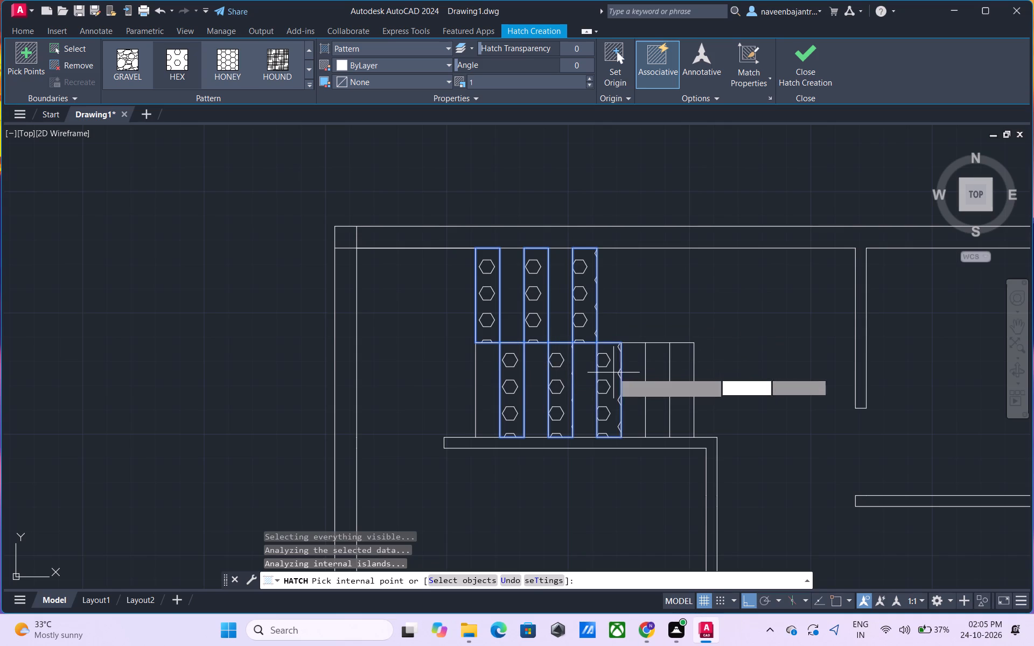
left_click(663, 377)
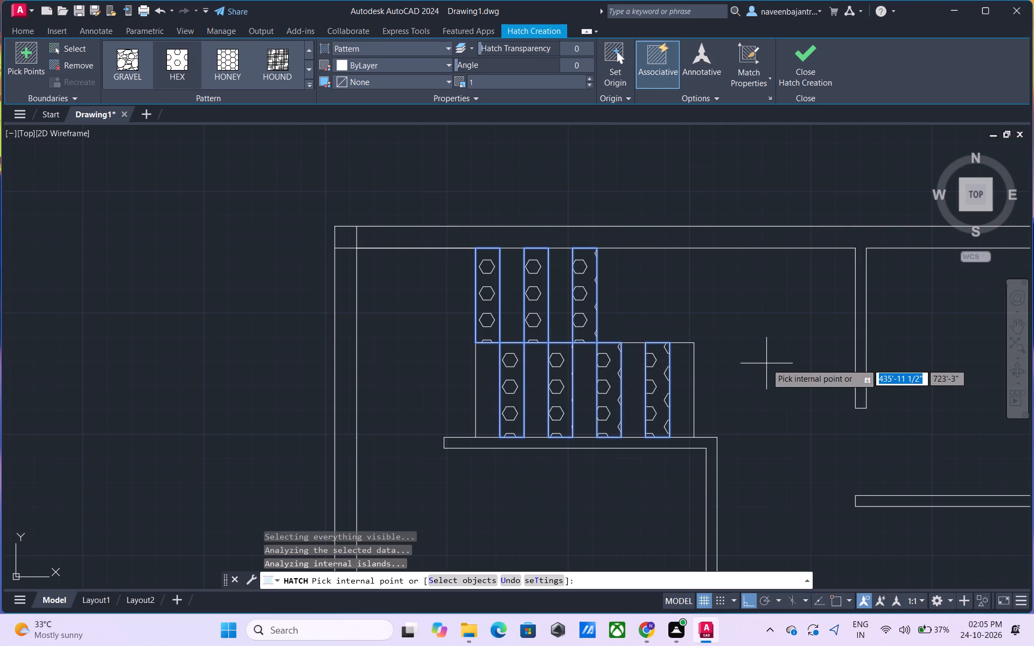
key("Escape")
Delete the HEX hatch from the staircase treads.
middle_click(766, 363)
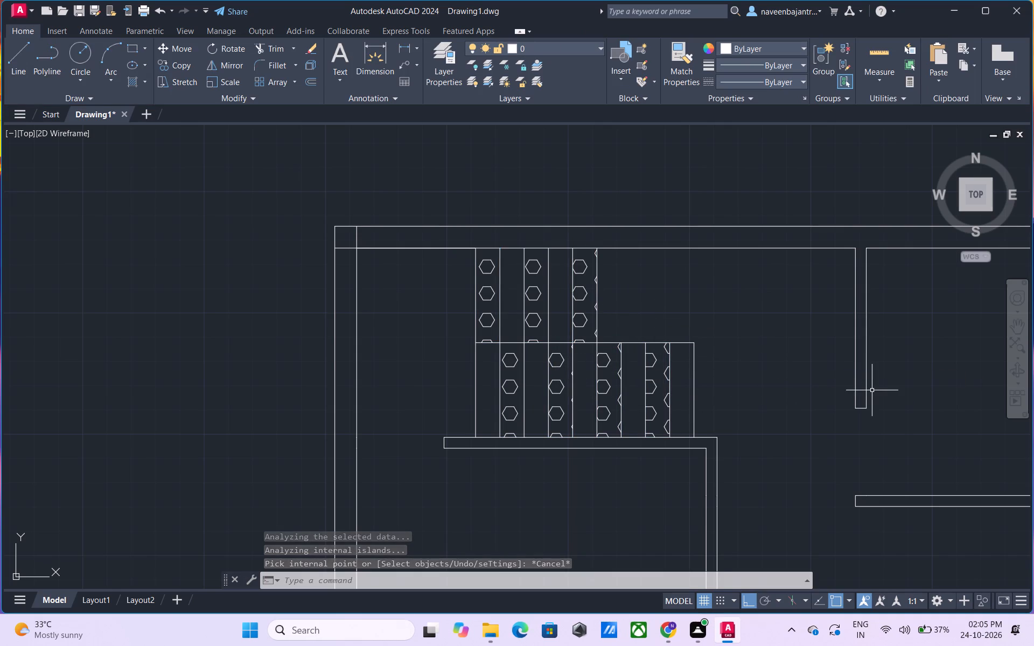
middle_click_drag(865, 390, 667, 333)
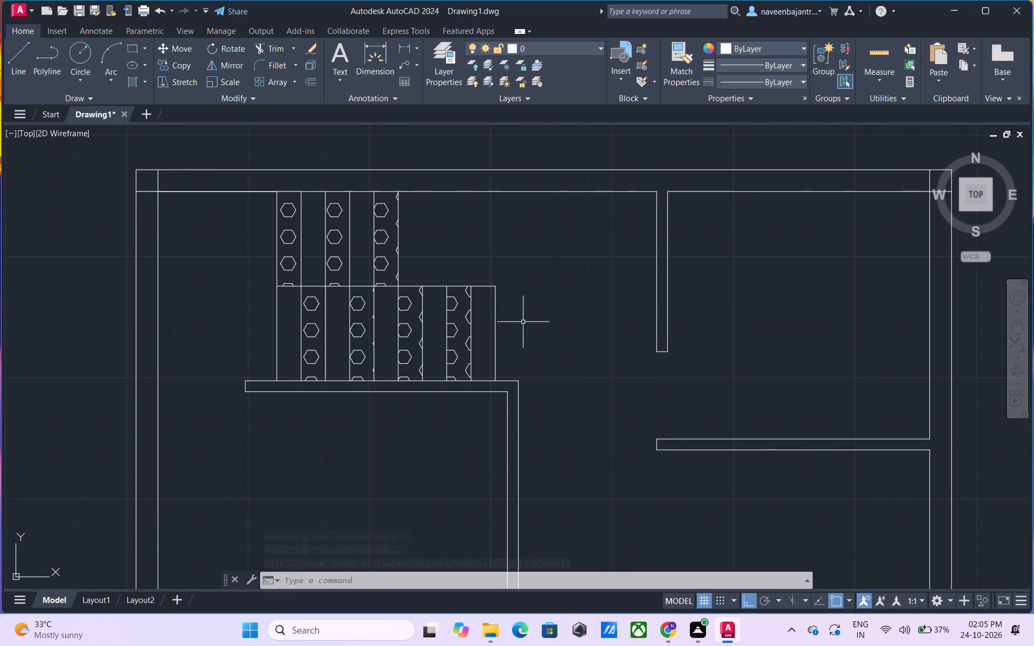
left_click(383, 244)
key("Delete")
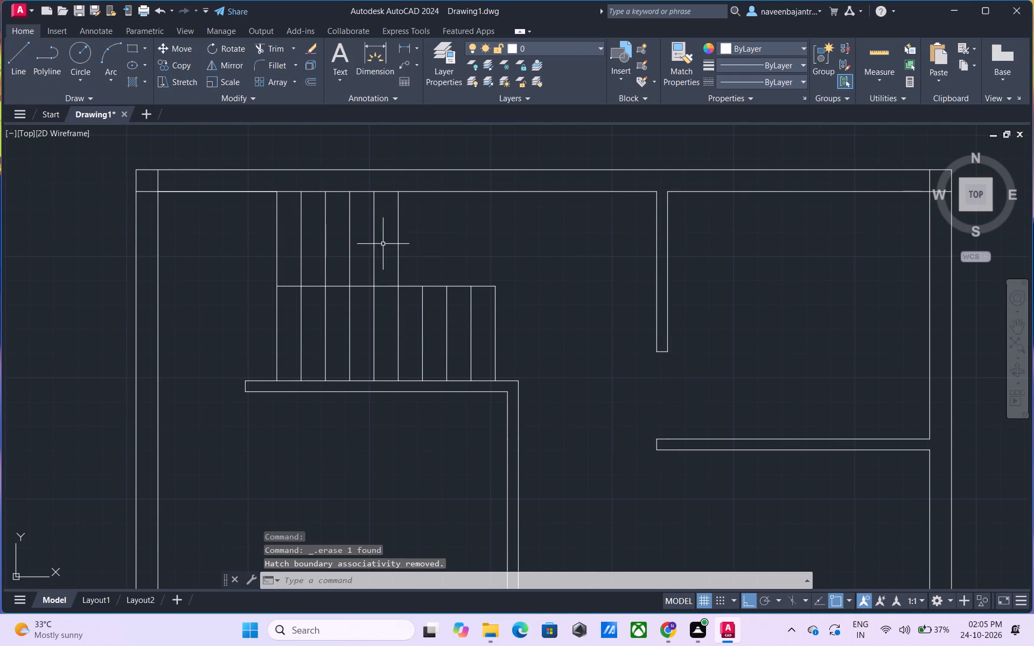
Hatch alternate staircase treads with the GRAVEL pattern, three in the upper flight and four in the lower flight.
left_click(130, 86)
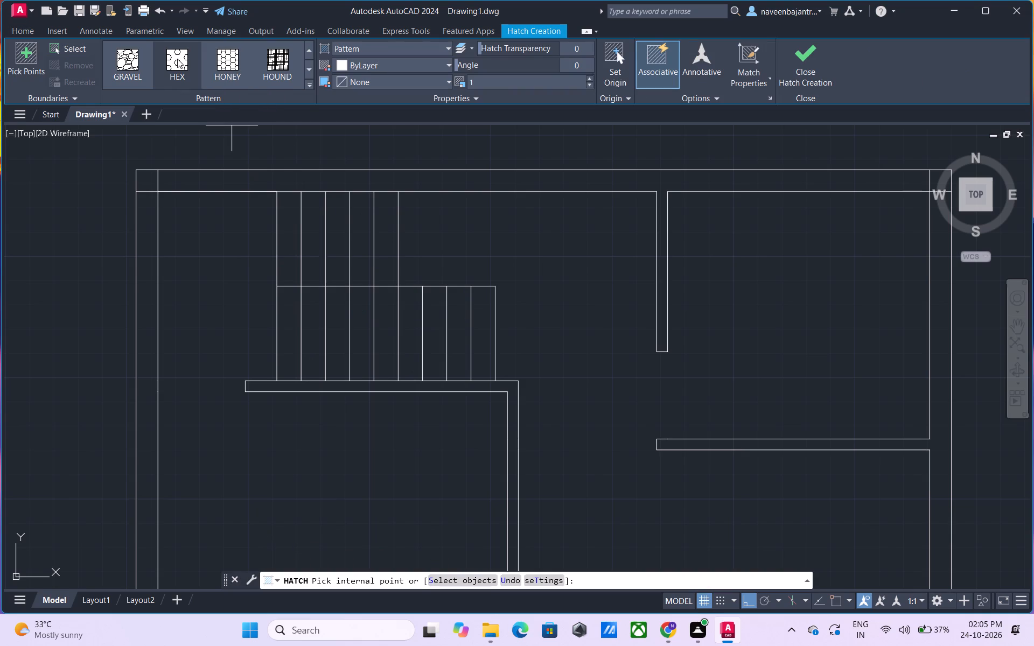
left_click(134, 70)
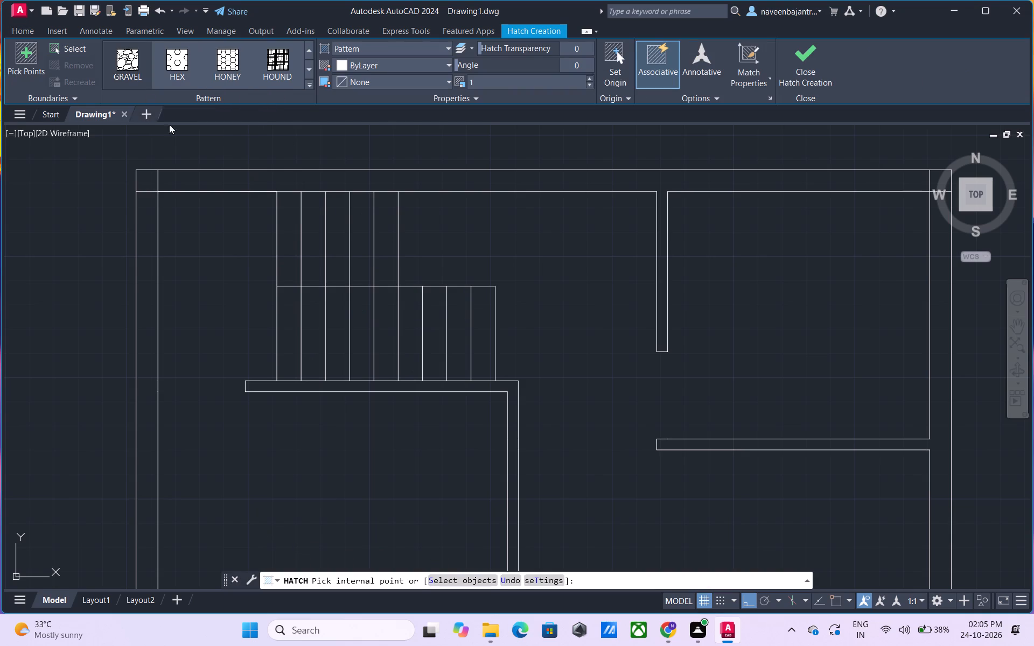
left_click(285, 246)
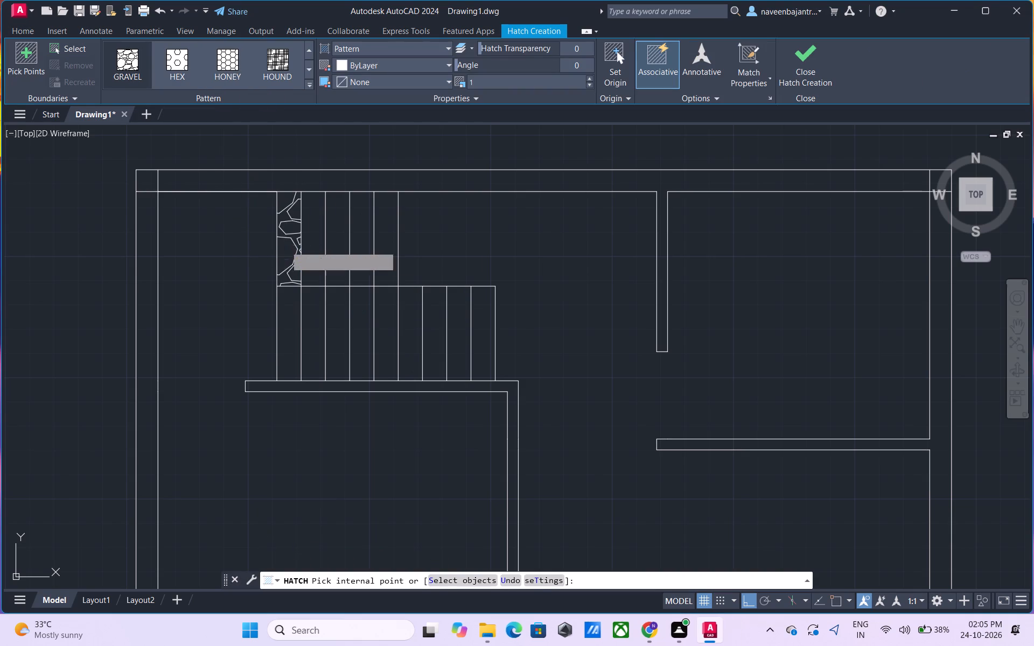
left_click(348, 247)
left_click(383, 247)
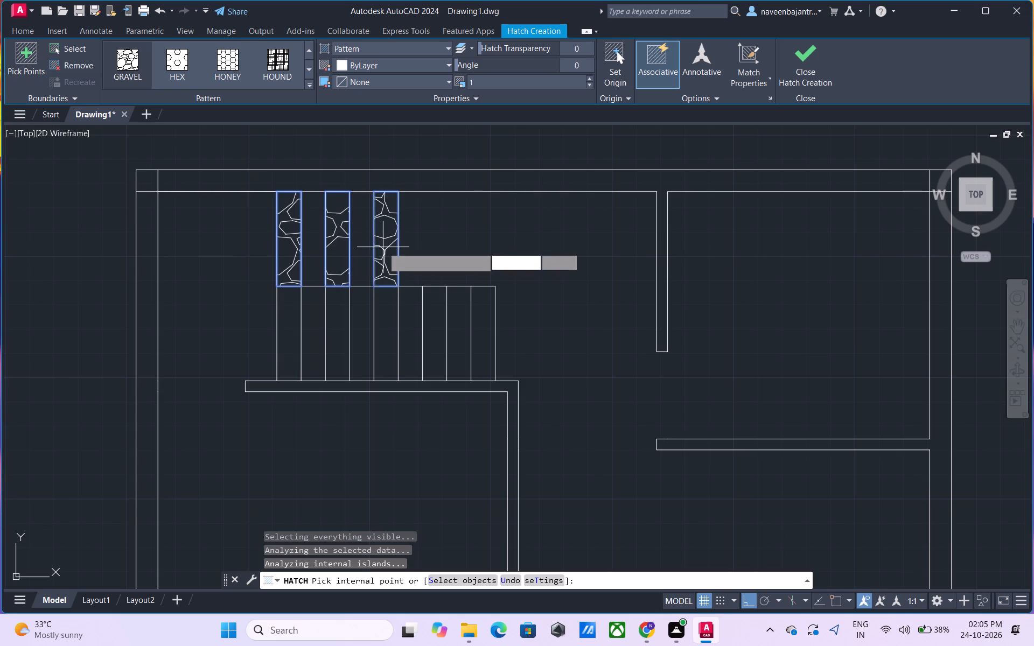
left_click(310, 313)
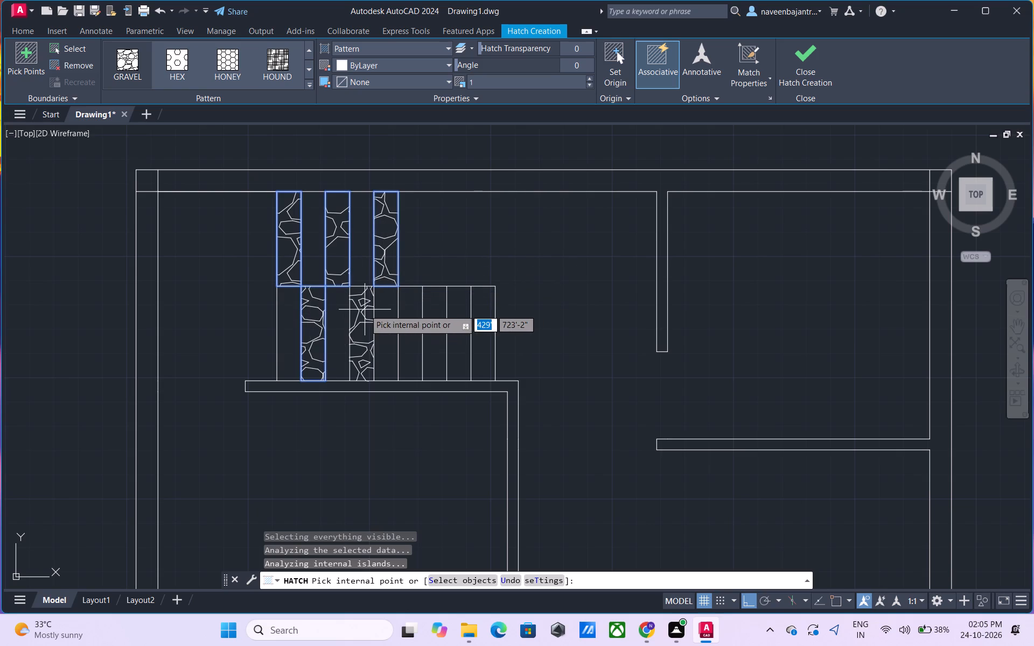
left_click(365, 310)
left_click(407, 312)
left_click(457, 321)
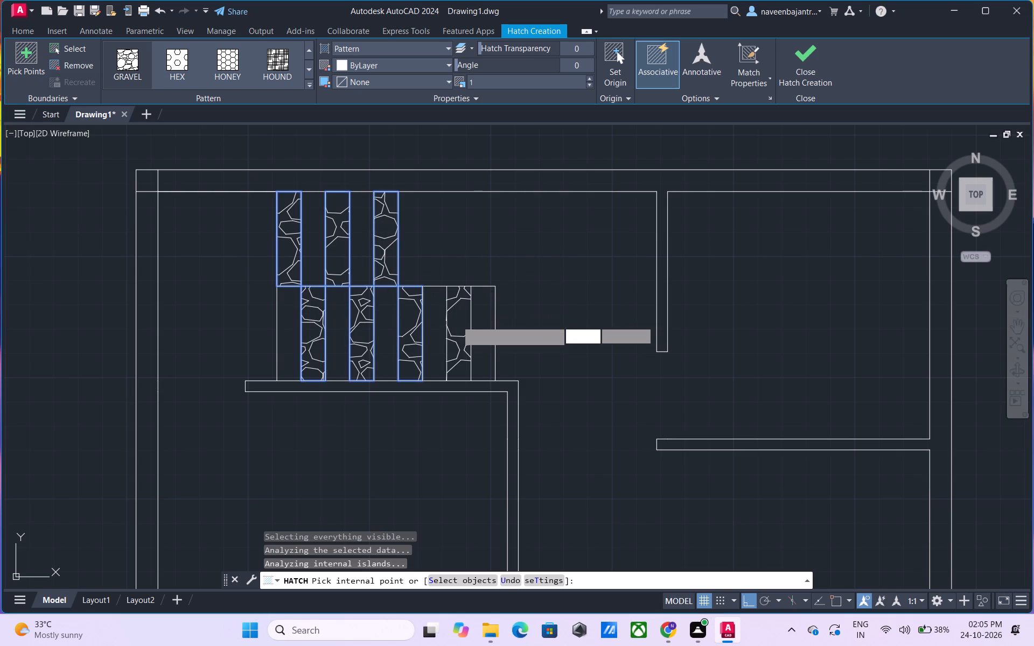
key("Escape")
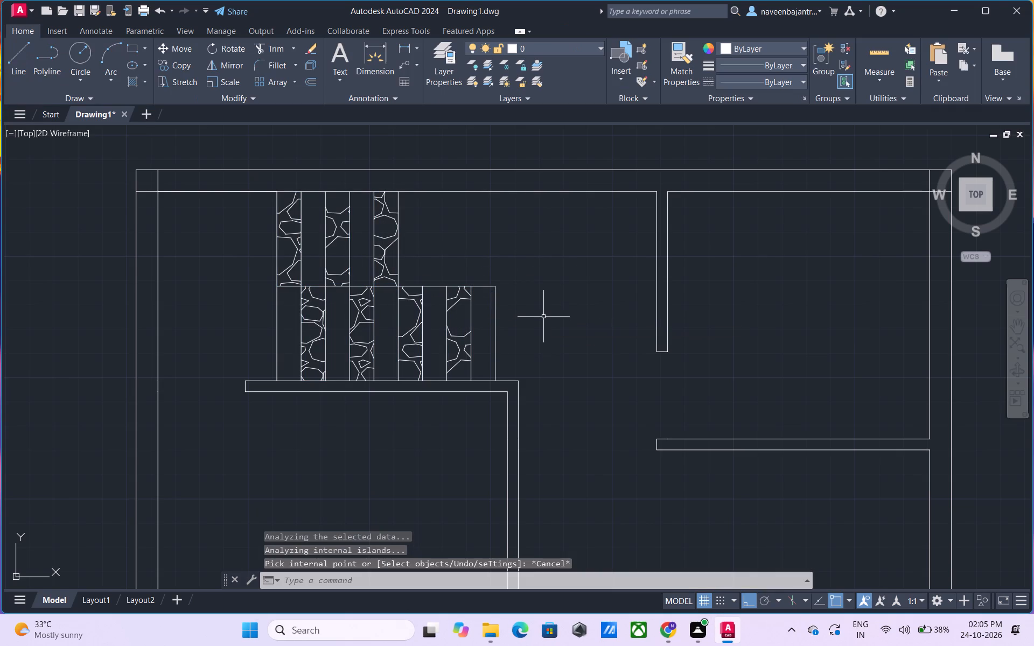
Examine the GRAVEL hatch on the staircase treads up close and in relation to the surrounding walls.
scroll(453, 228, "down", 1)
middle_click_drag(453, 228, 457, 242)
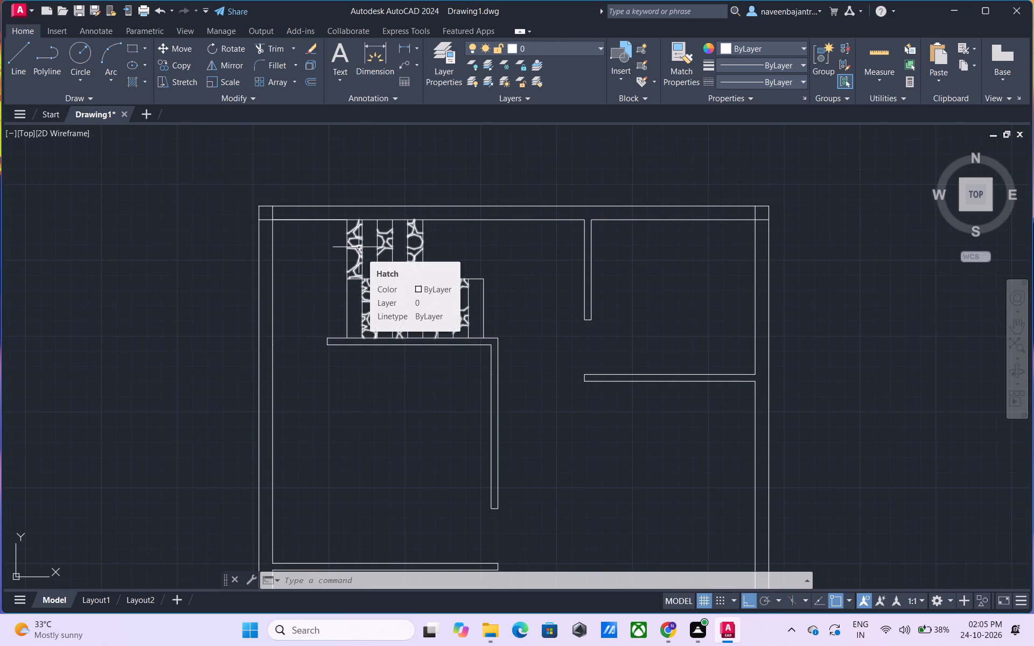
scroll(393, 319, "down", 1)
scroll(393, 319, "up", 3)
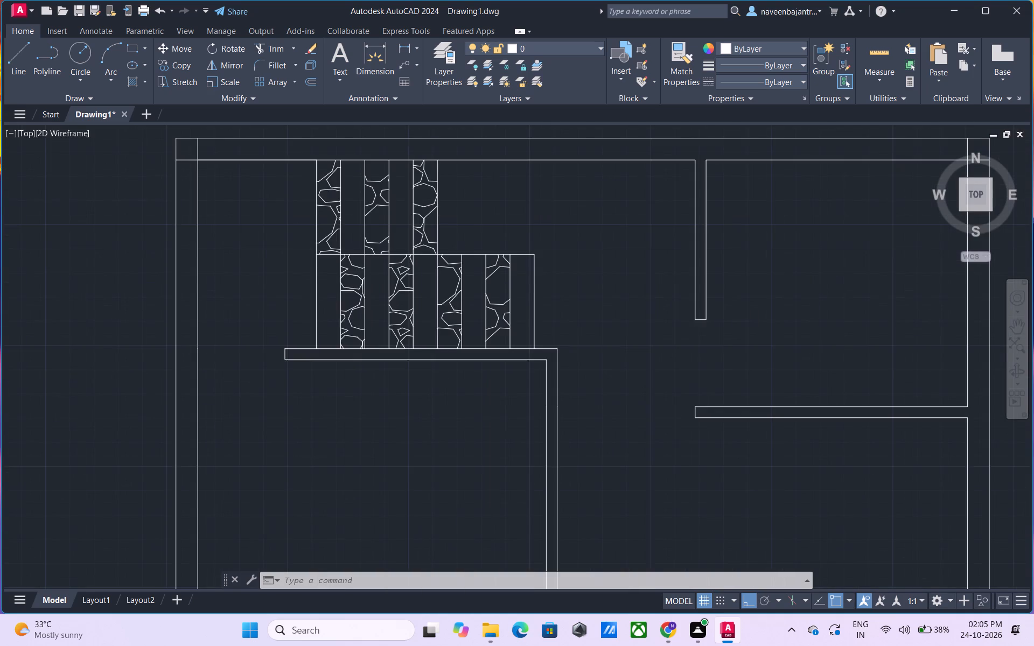
scroll(393, 319, "up", 1)
scroll(413, 290, "down", 2)
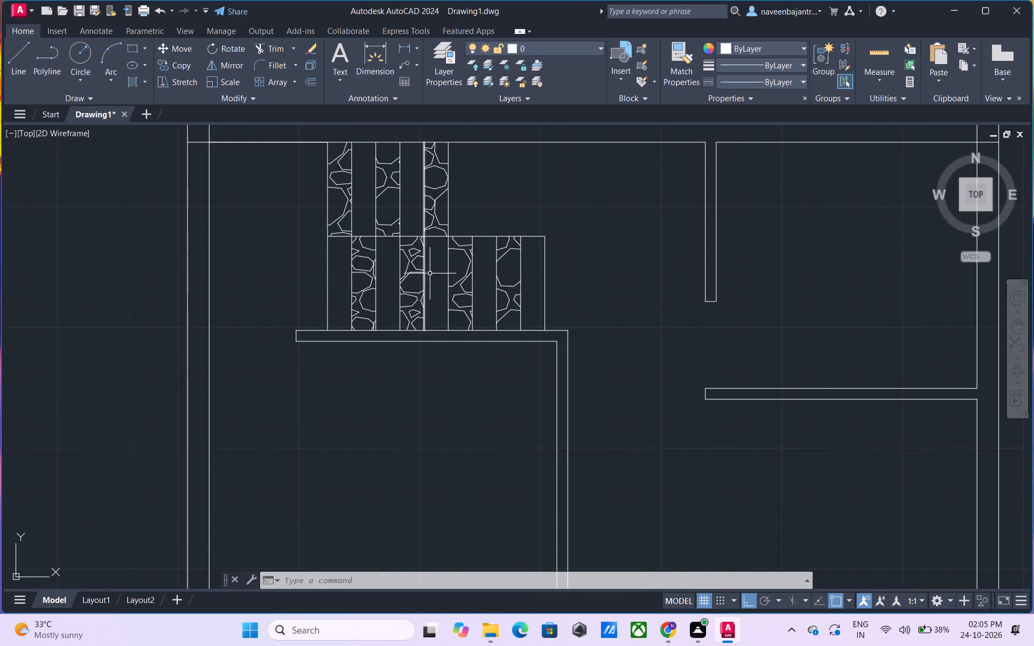
middle_click_drag(430, 272, 429, 315)
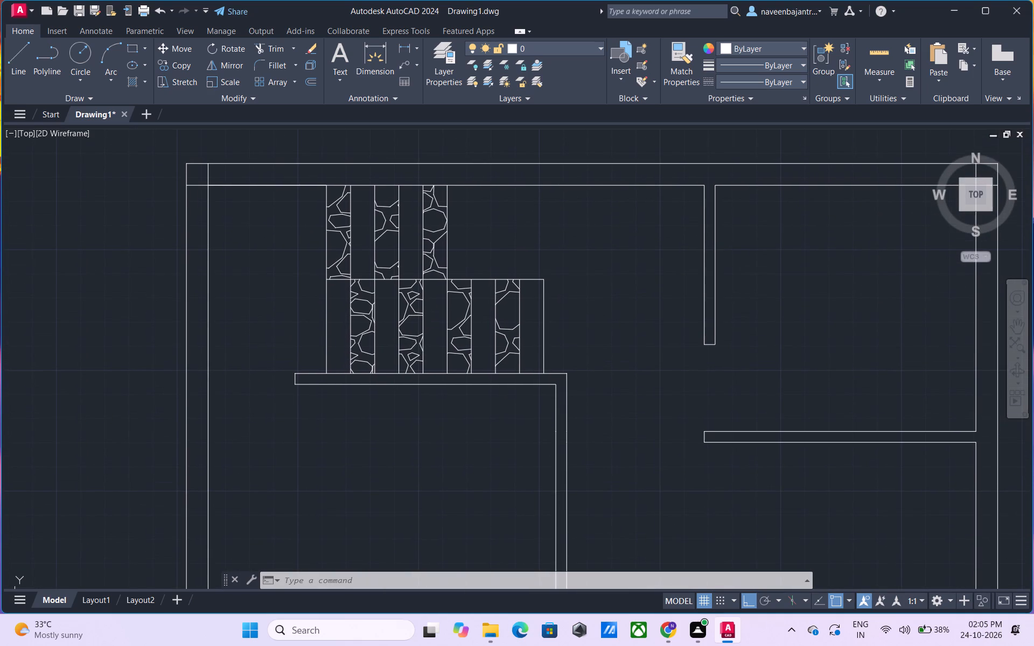
scroll(429, 315, "up", 1)
scroll(429, 315, "down", 1)
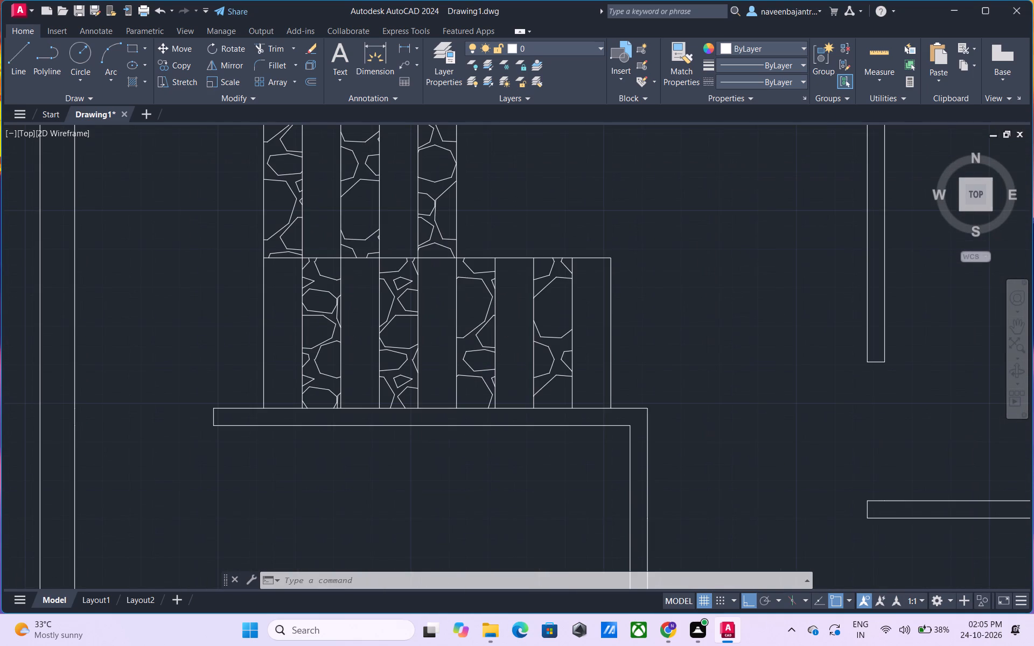
Delete the GRAVEL hatch from the staircase treads.
middle_click_drag(429, 315, 427, 332)
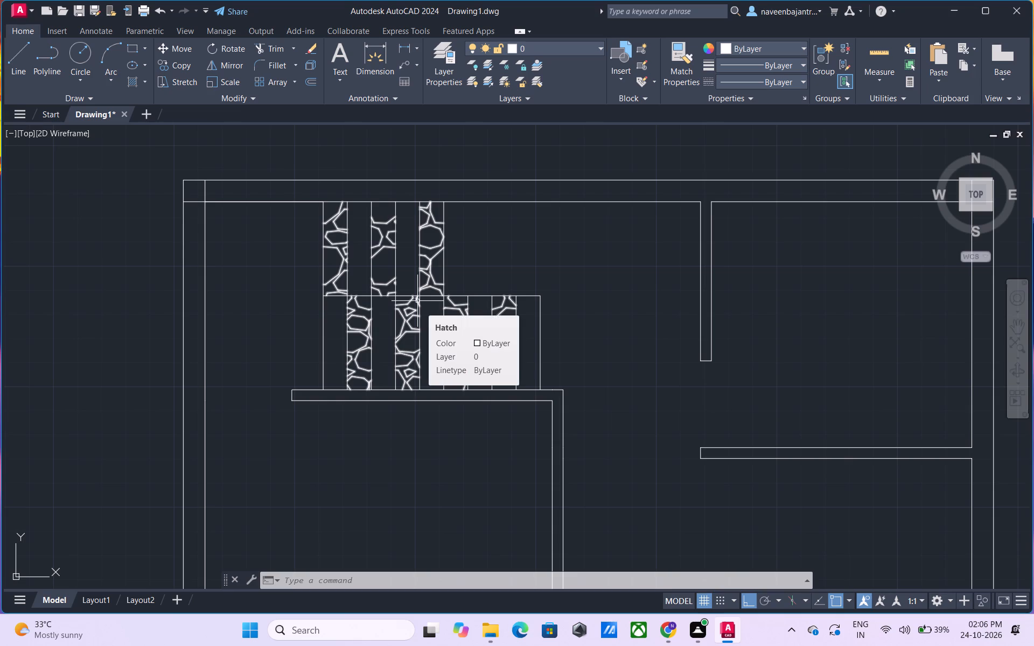
left_click(390, 237)
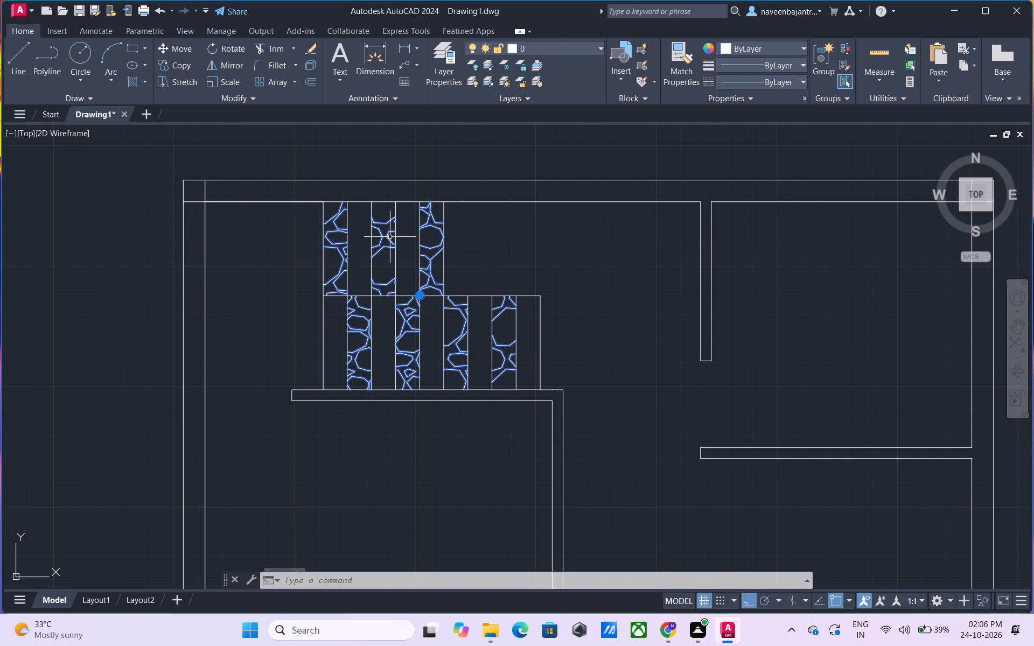
key("Delete")
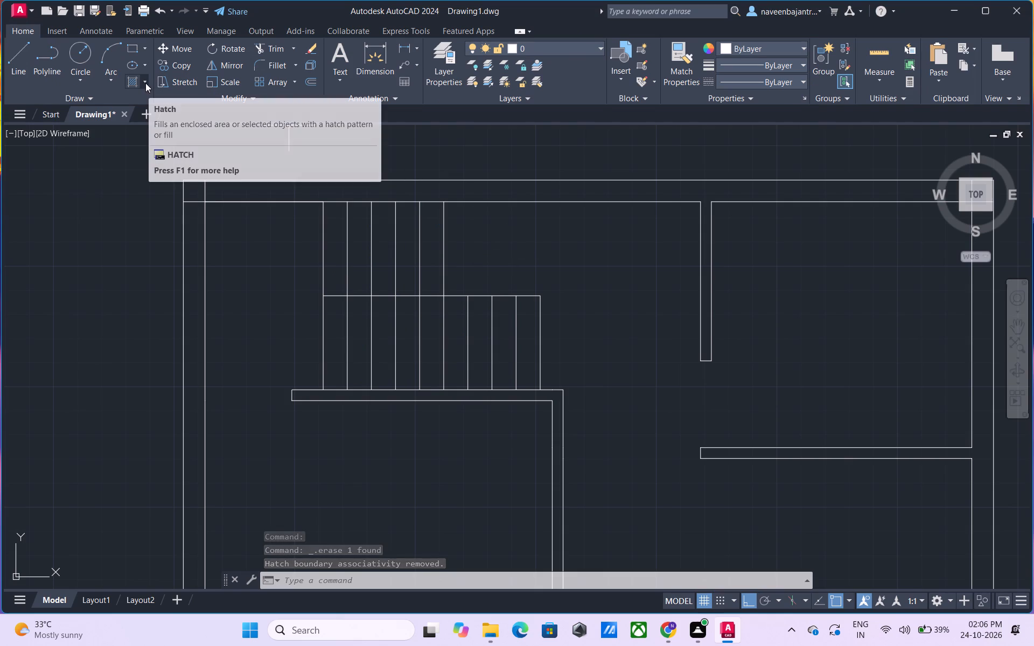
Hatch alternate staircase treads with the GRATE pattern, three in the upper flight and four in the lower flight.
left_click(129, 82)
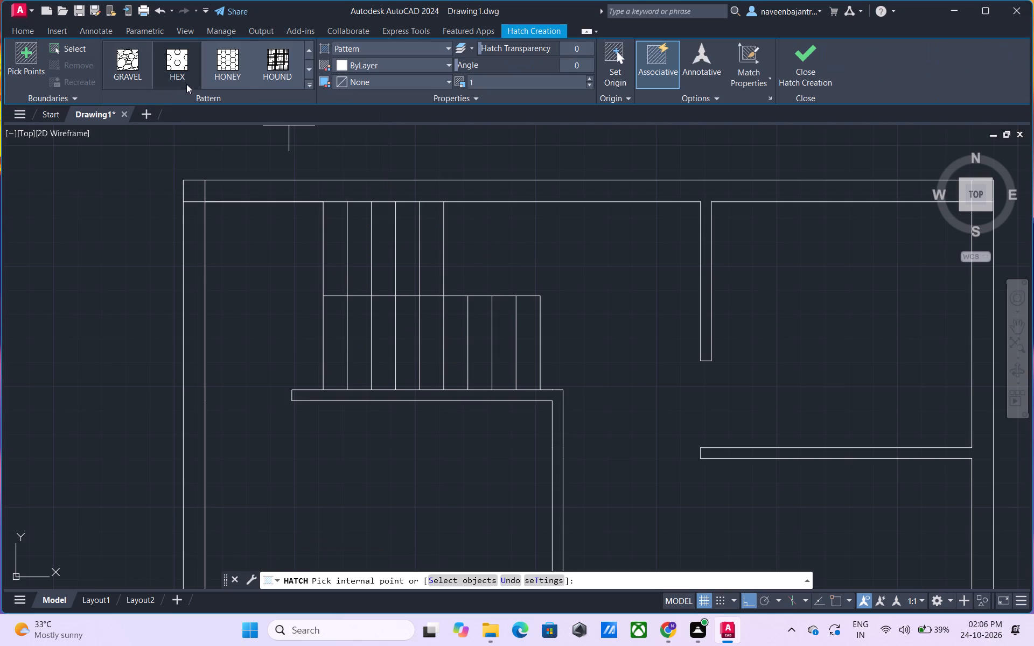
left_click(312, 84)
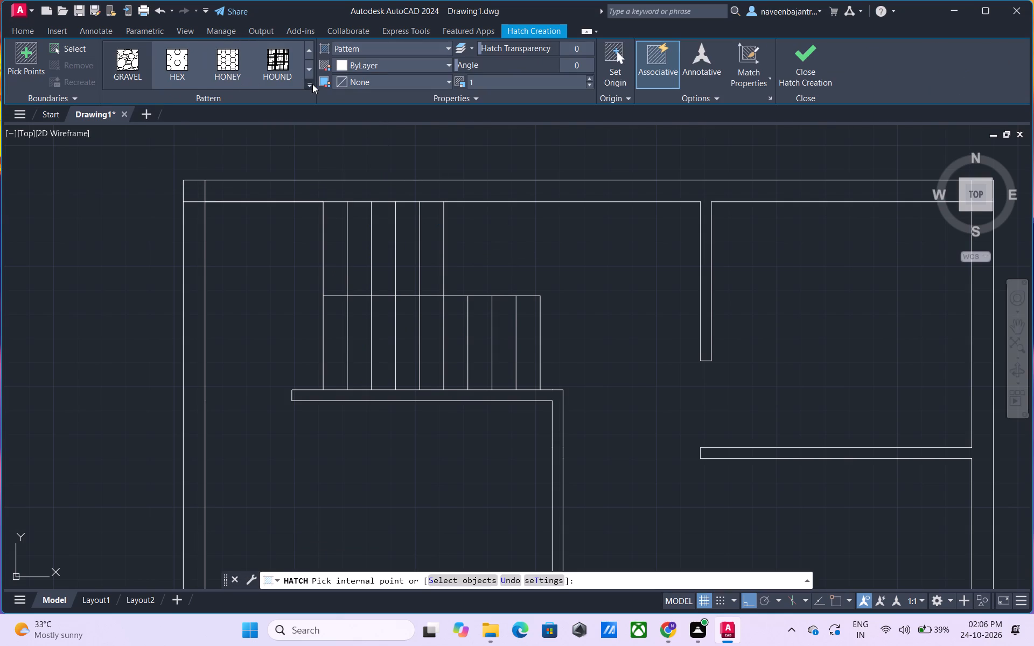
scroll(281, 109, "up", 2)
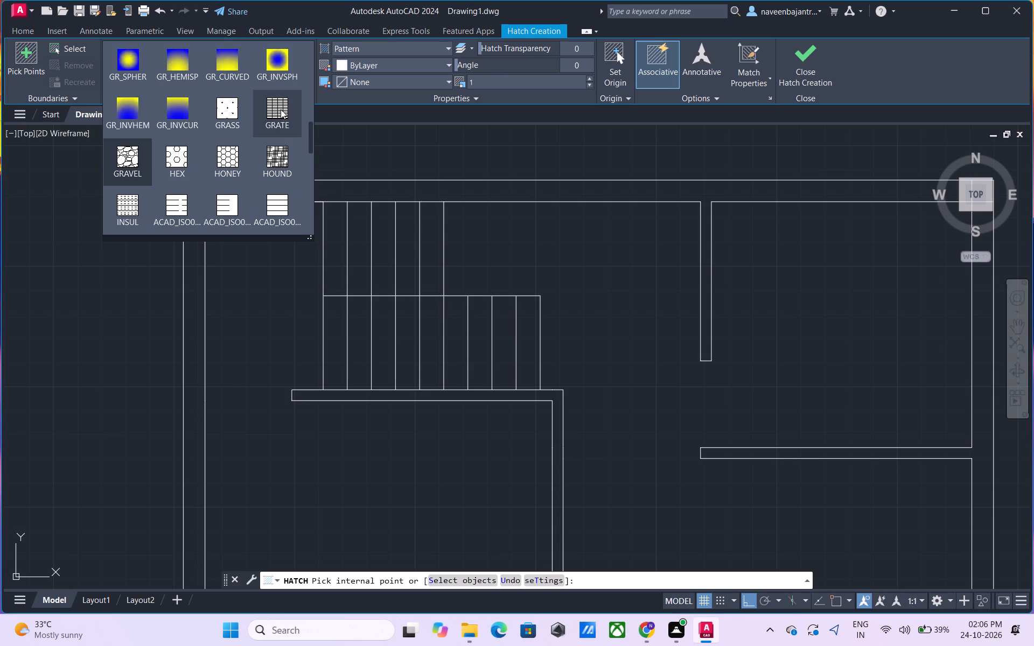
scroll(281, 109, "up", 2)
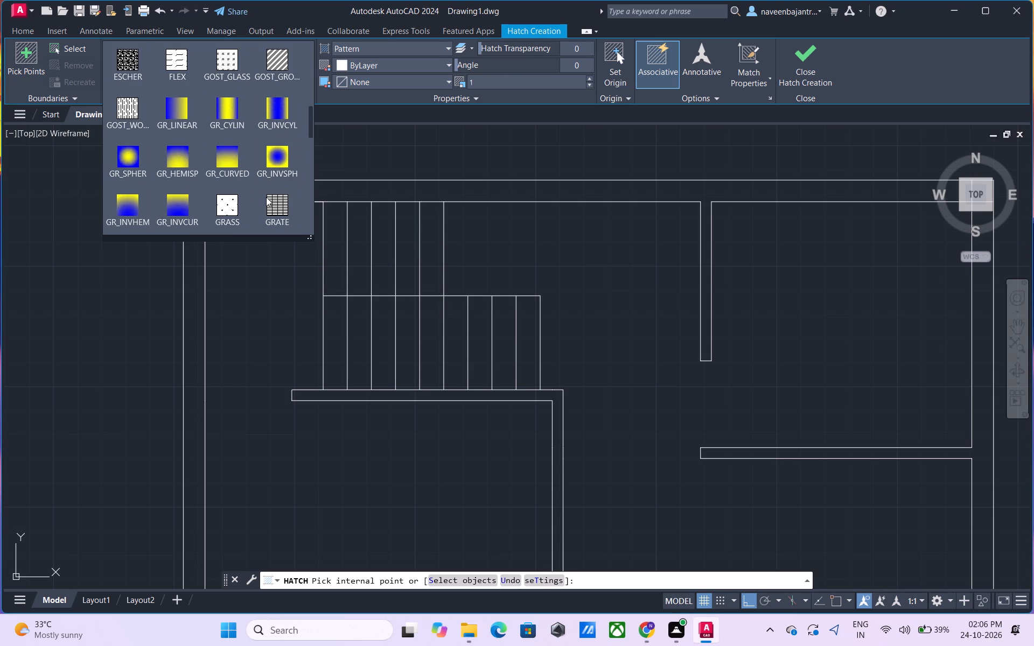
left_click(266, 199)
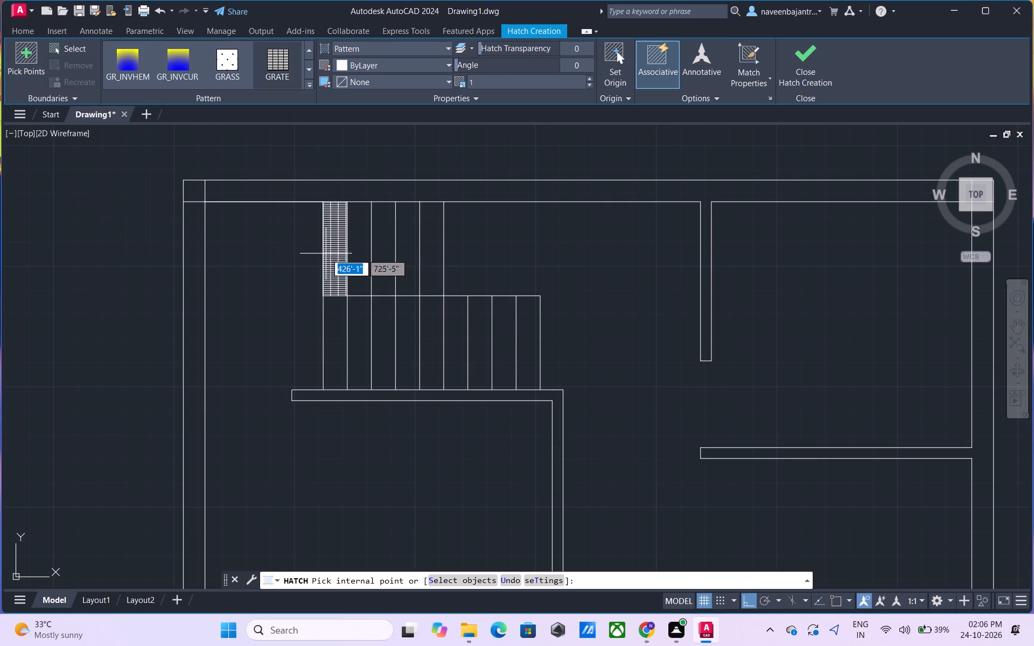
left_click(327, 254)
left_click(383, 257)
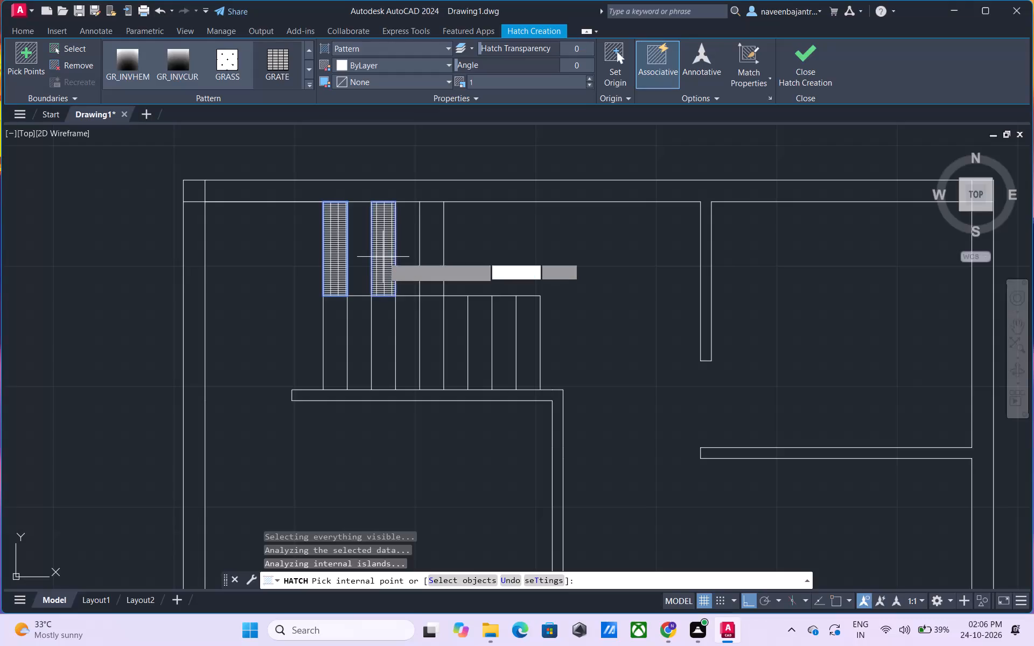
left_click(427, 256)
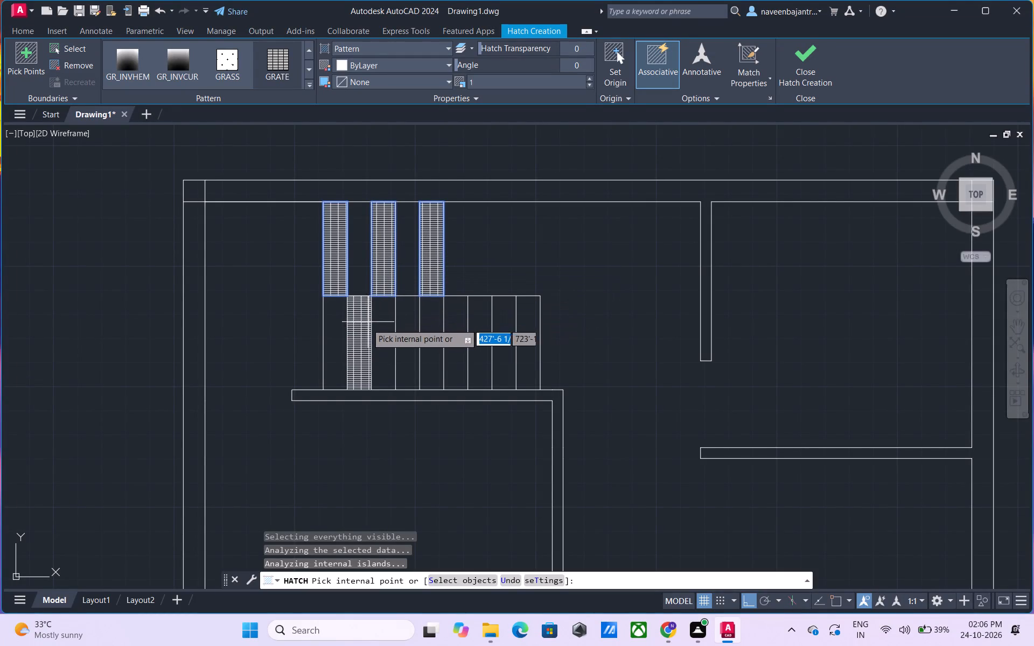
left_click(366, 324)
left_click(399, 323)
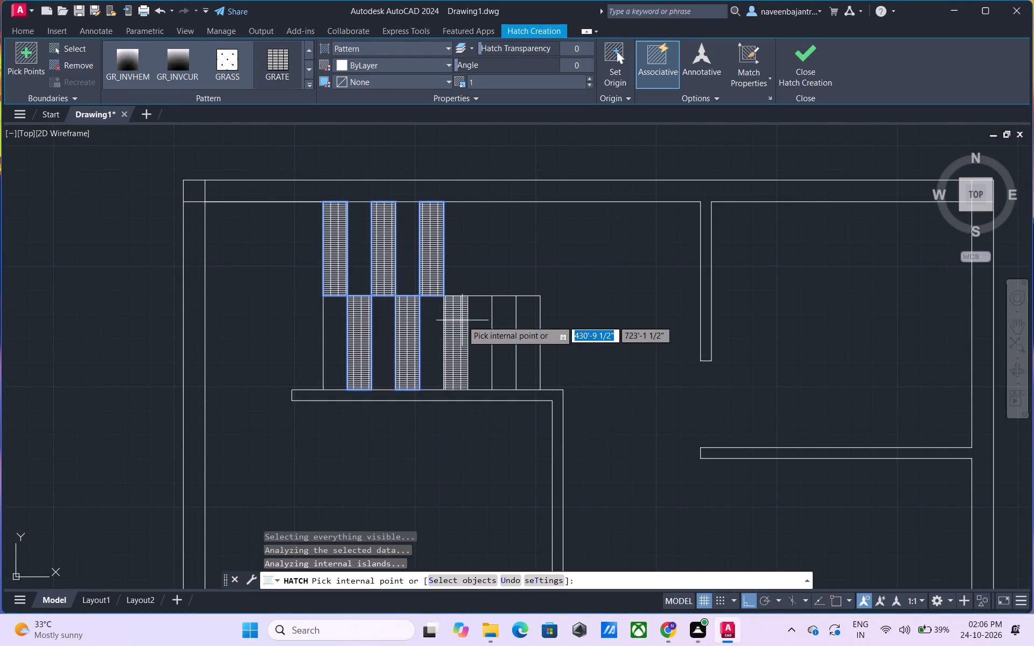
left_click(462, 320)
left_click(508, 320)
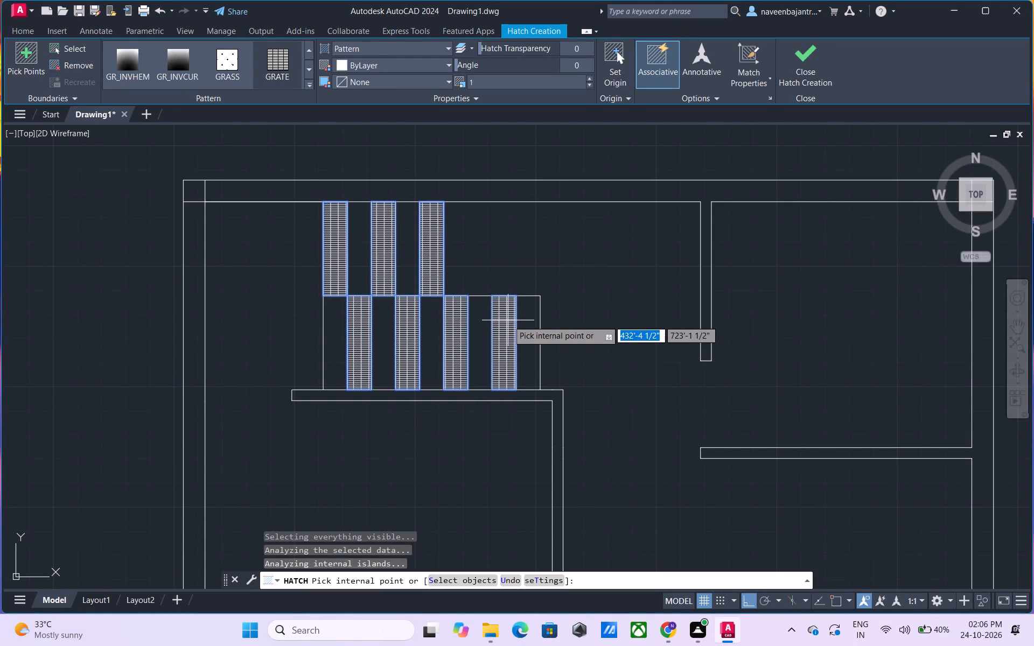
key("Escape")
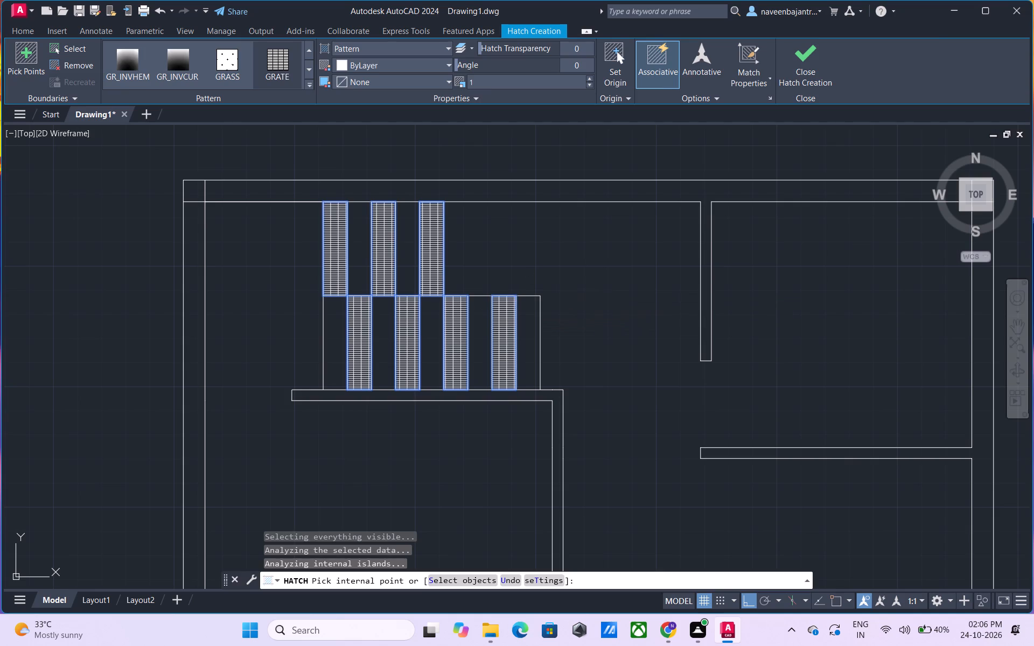
Examine the GRATE hatch on the staircase treads up close and in relation to the surrounding walls.
scroll(361, 278, "up", 3)
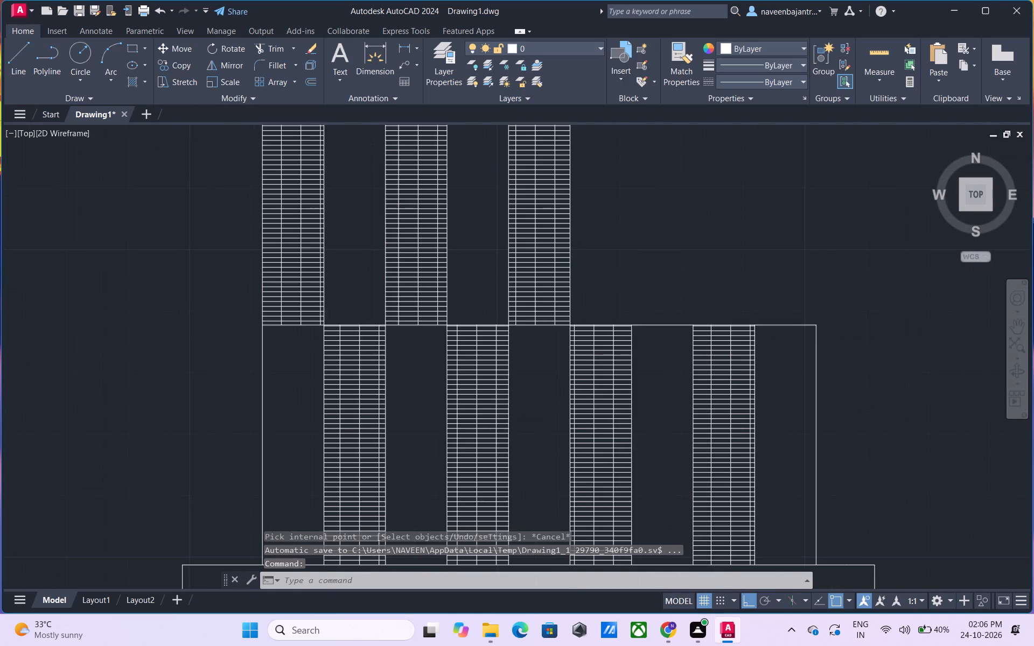
scroll(360, 275, "up", 1)
scroll(360, 275, "down", 2)
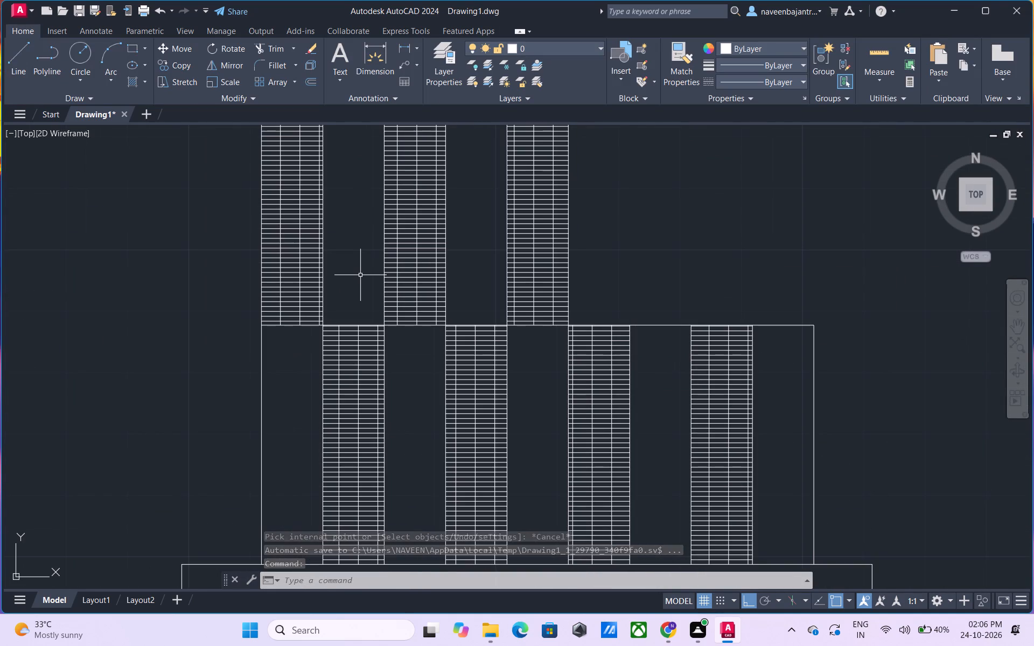
middle_click_drag(361, 249, 356, 273)
scroll(356, 273, "down", 1)
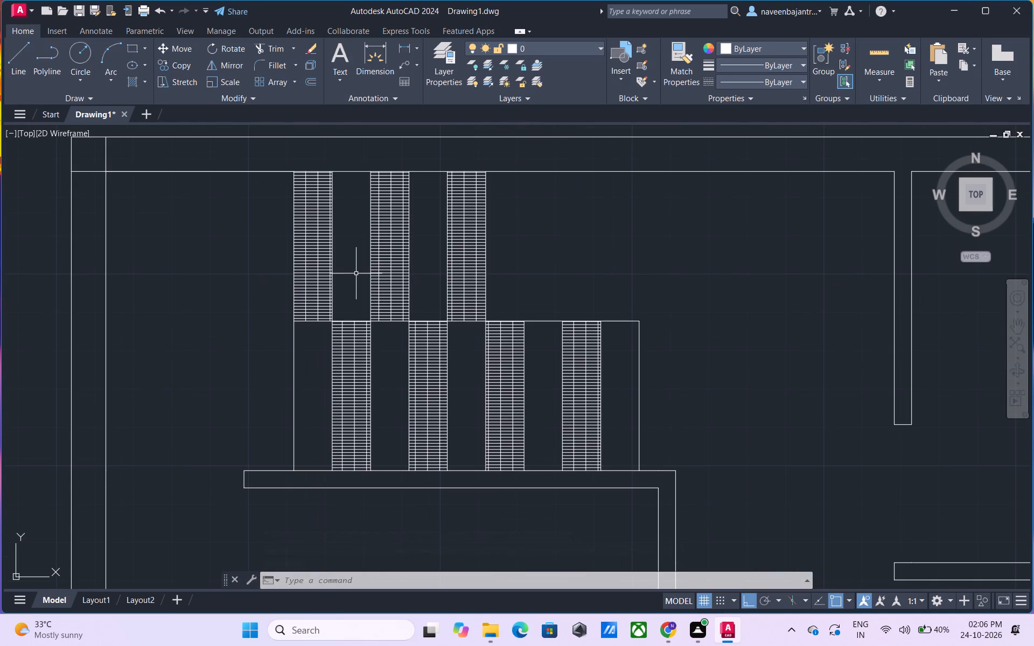
key("Escape")
middle_click_drag(531, 245, 508, 263)
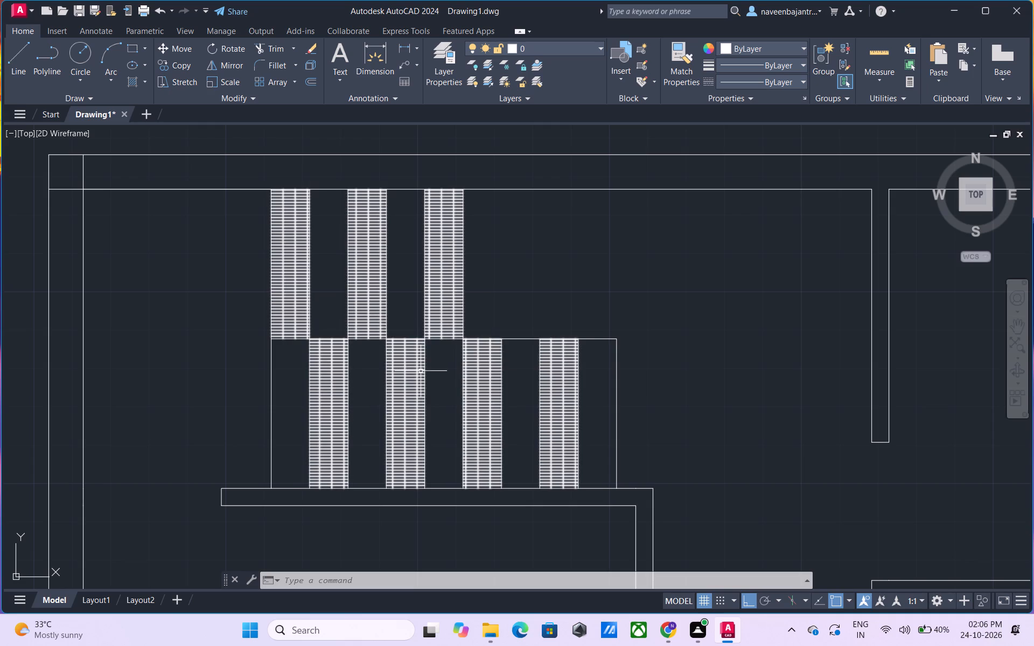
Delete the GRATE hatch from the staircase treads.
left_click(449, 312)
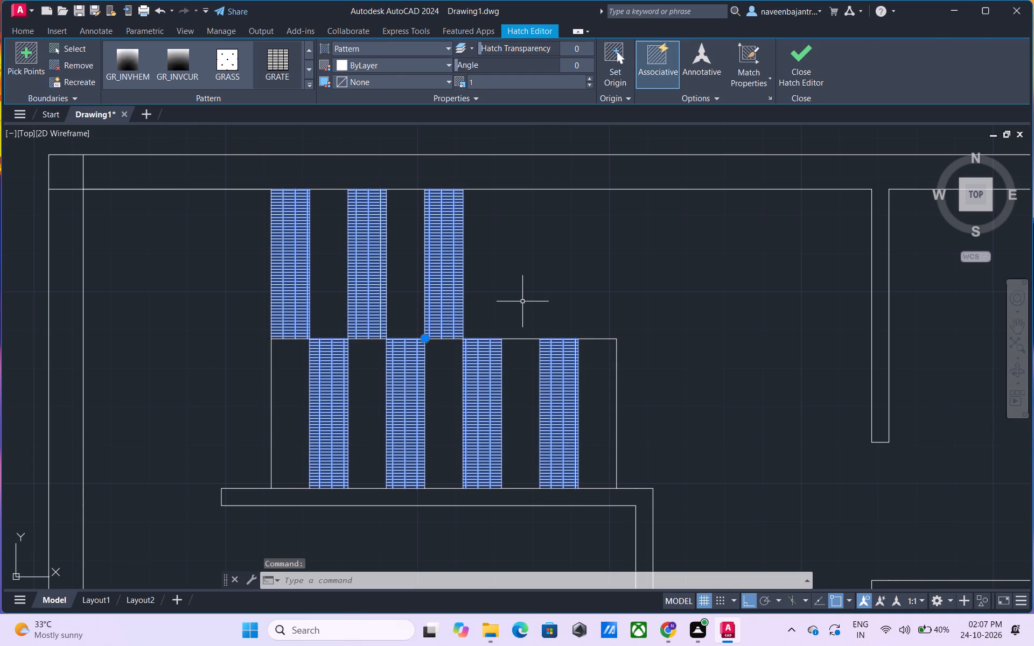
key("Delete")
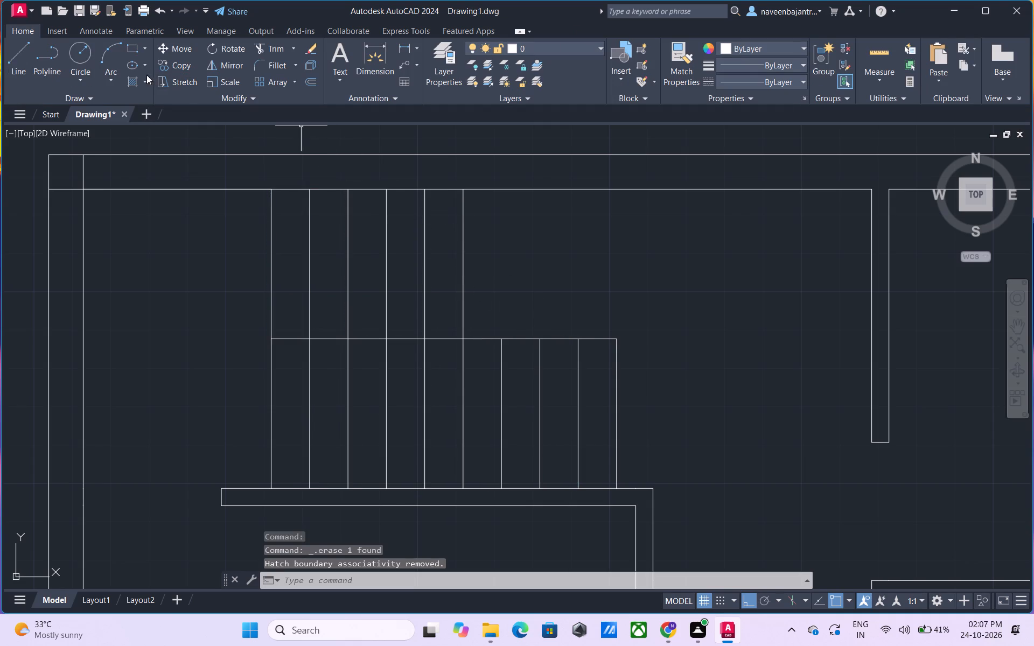
Fill alternate staircase treads with the blue and yellow GR_INVCUR gradient, three in the upper flight and four in the lower flight.
left_click(138, 82)
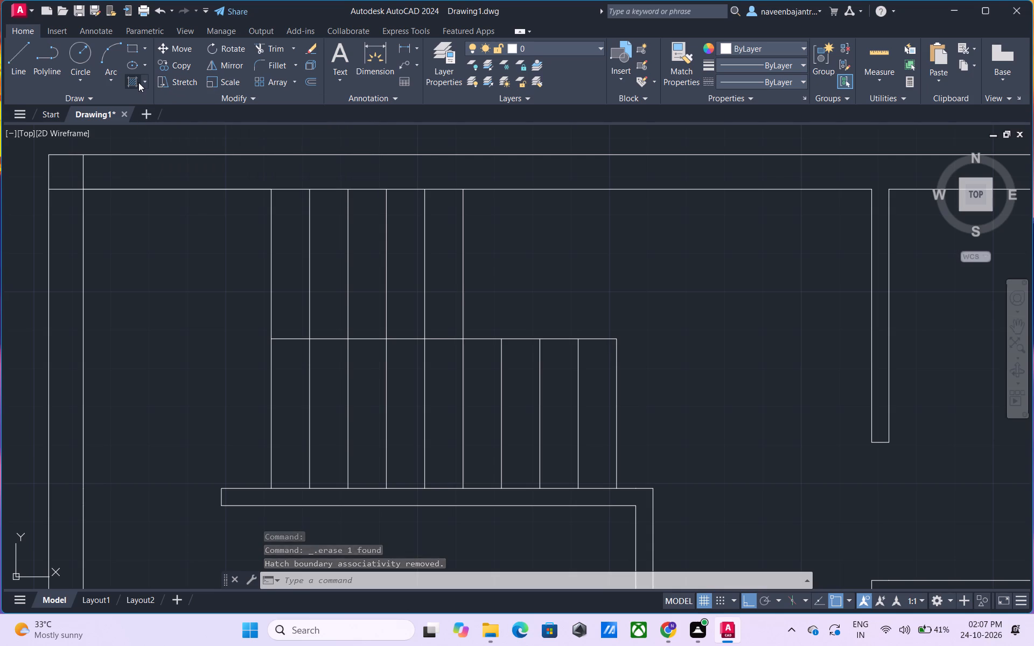
left_click(240, 66)
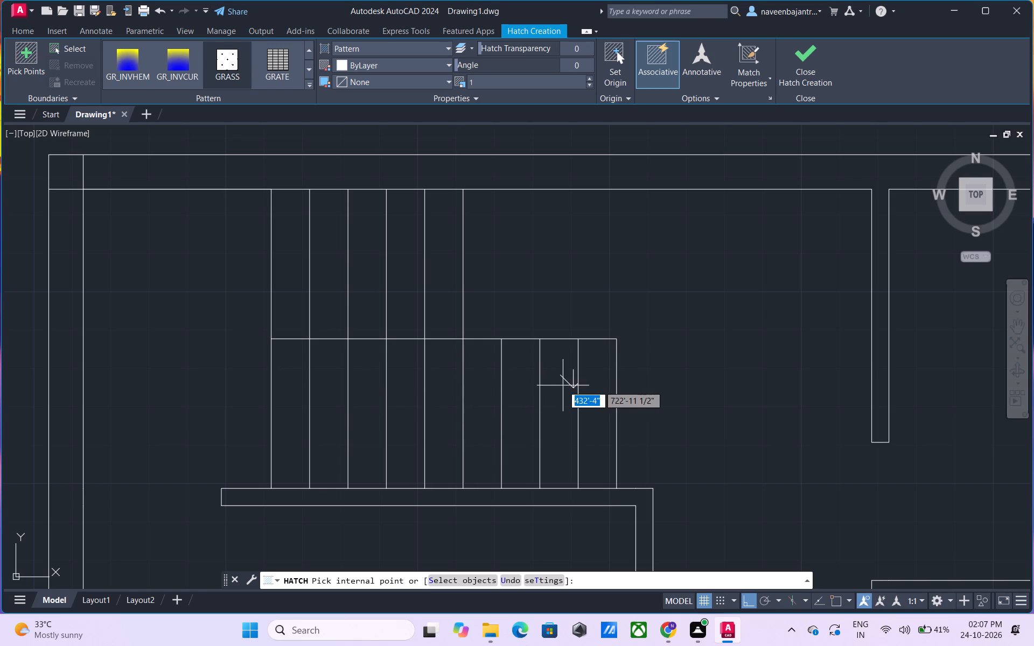
left_click(185, 60)
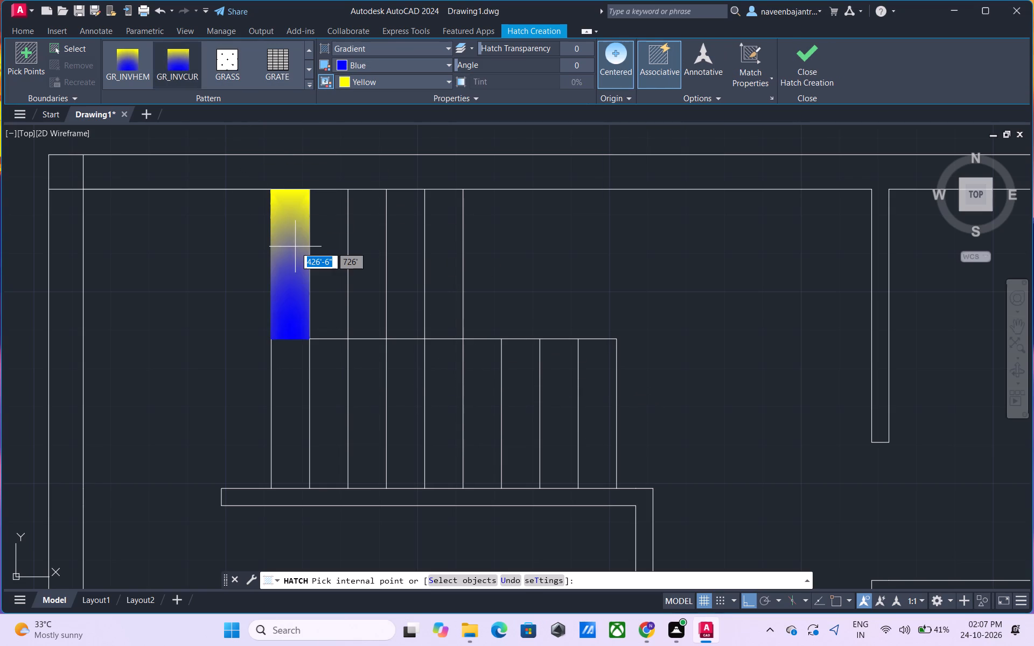
left_click(295, 247)
left_click(356, 258)
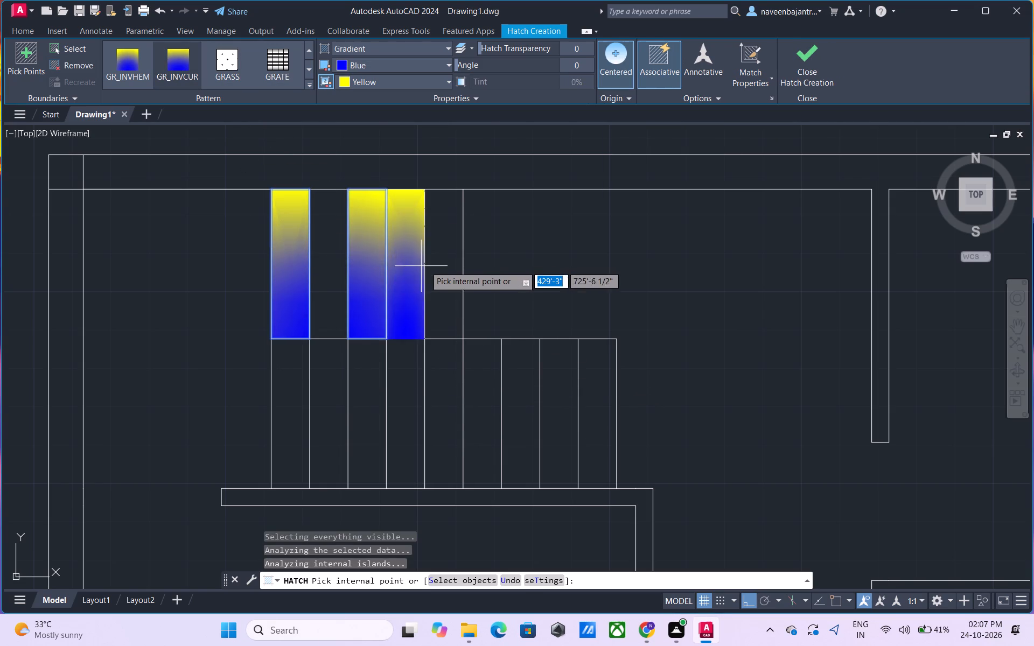
left_click(432, 266)
left_click(331, 360)
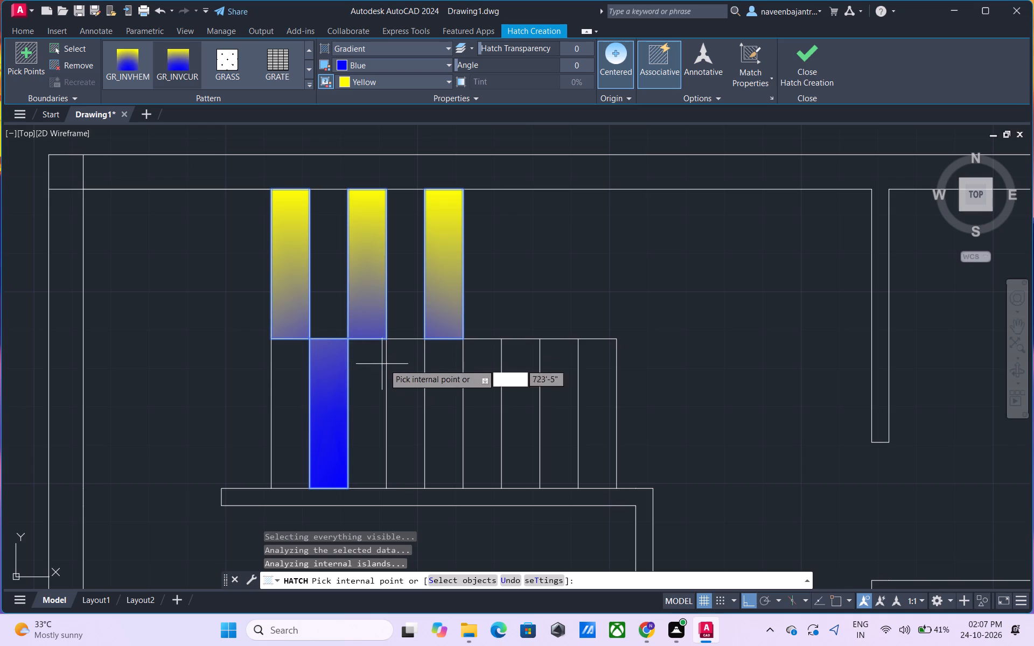
left_click(413, 364)
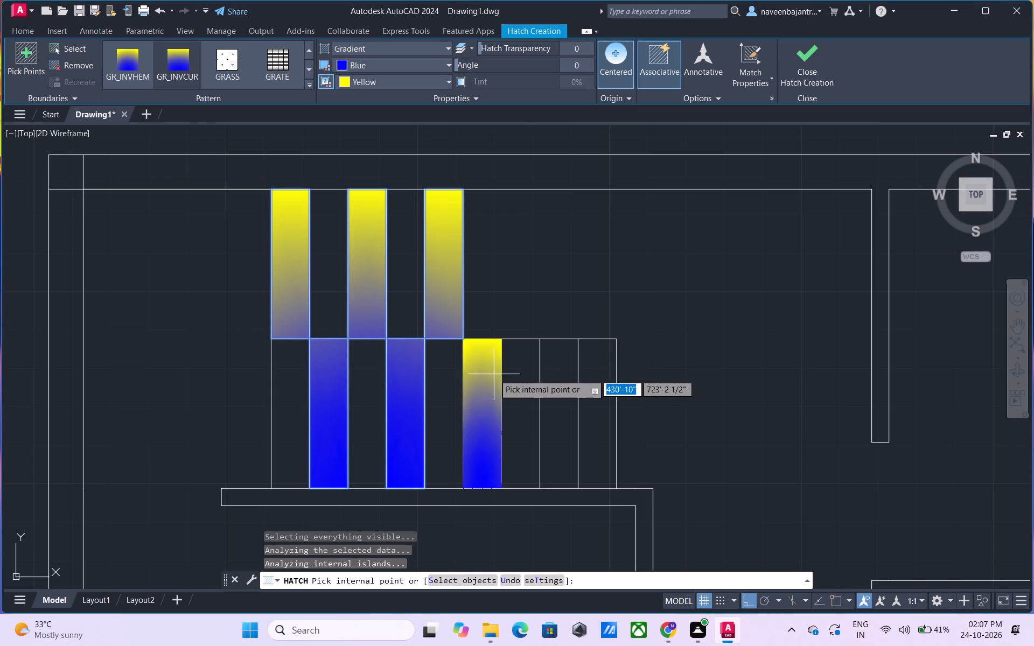
left_click(494, 374)
left_click(561, 374)
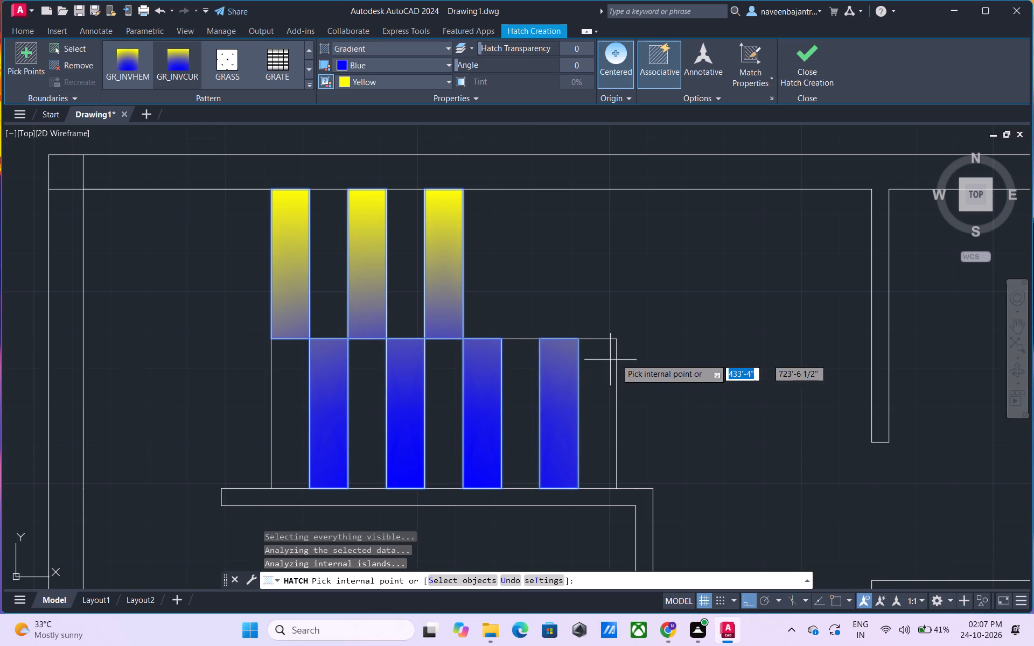
scroll(633, 339, "down", 4)
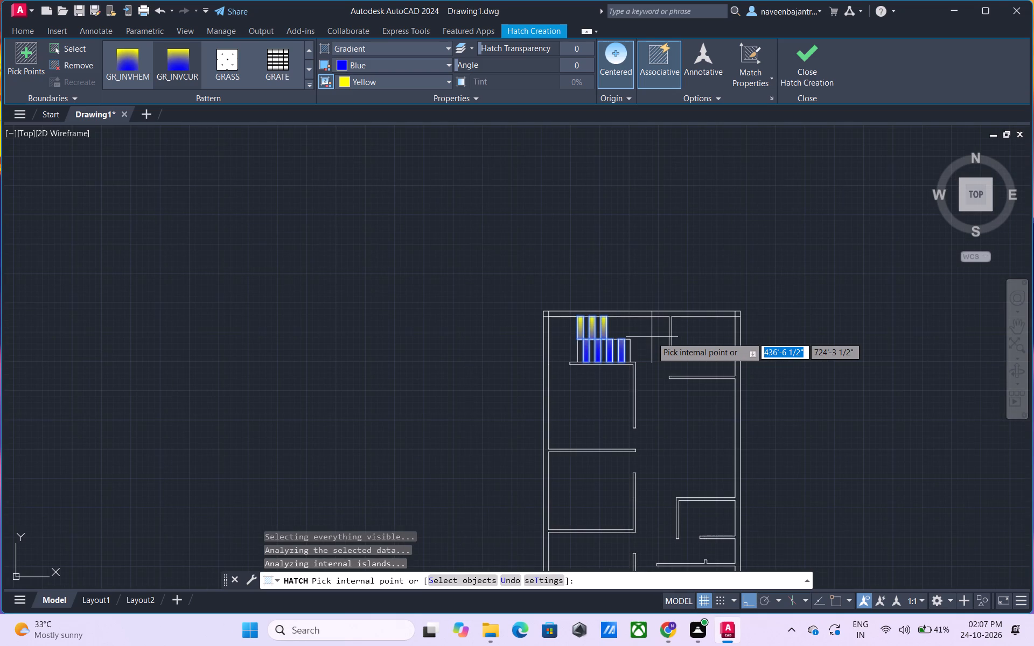
scroll(652, 337, "up", 1)
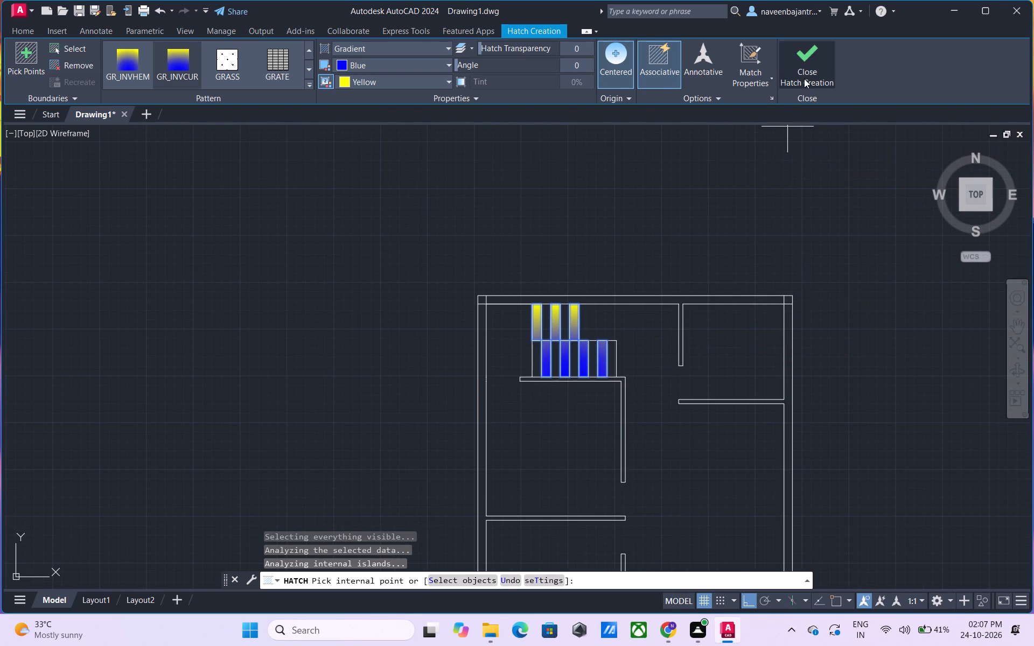
left_click(804, 79)
Examine the gradient fill on the staircase treads up close and against the surrounding floor plan.
scroll(632, 236, "up", 1)
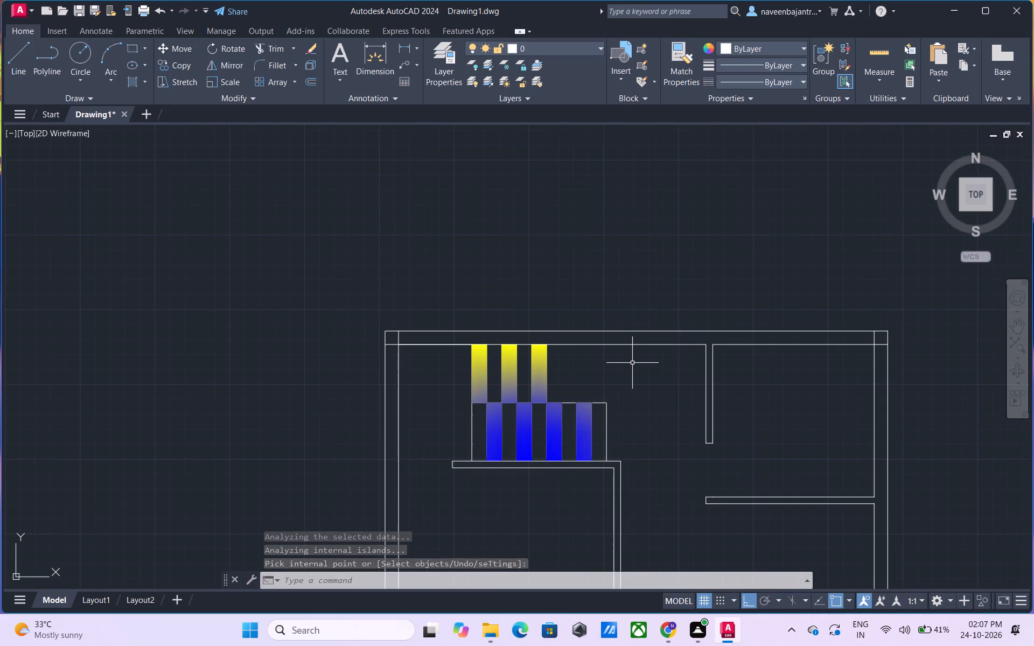
middle_click_drag(632, 363, 590, 306)
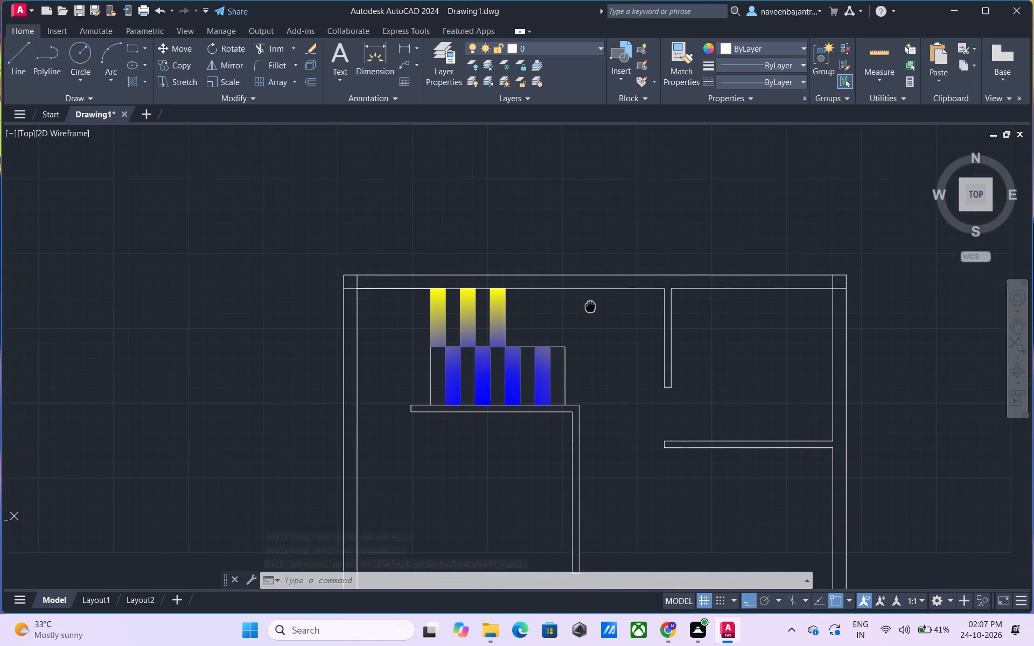
middle_click_drag(590, 306, 581, 283)
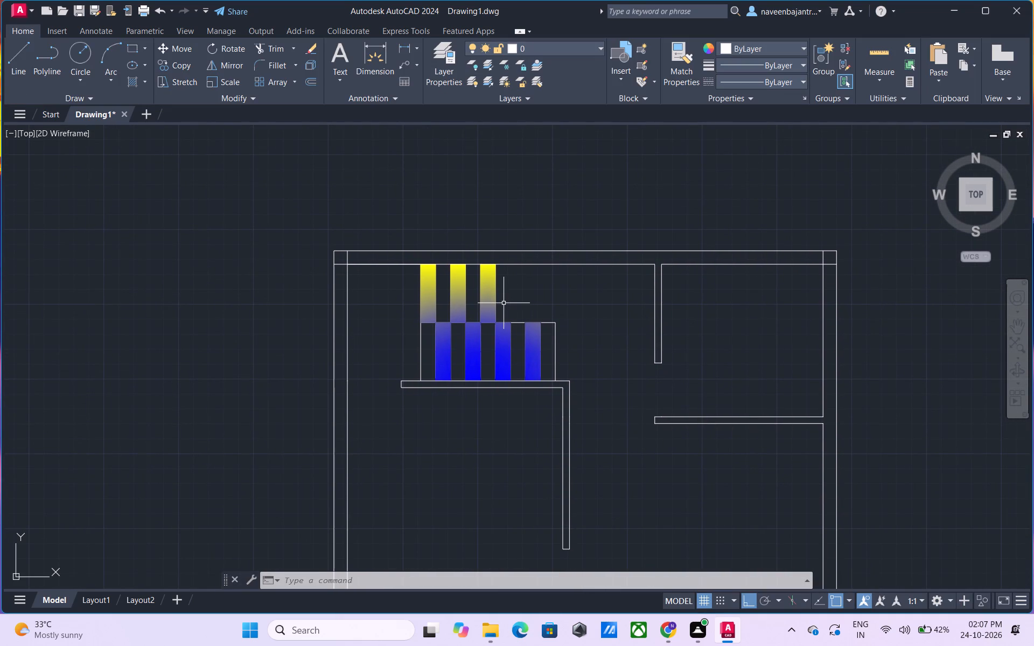
scroll(503, 303, "up", 1)
middle_click_drag(532, 315, 544, 295)
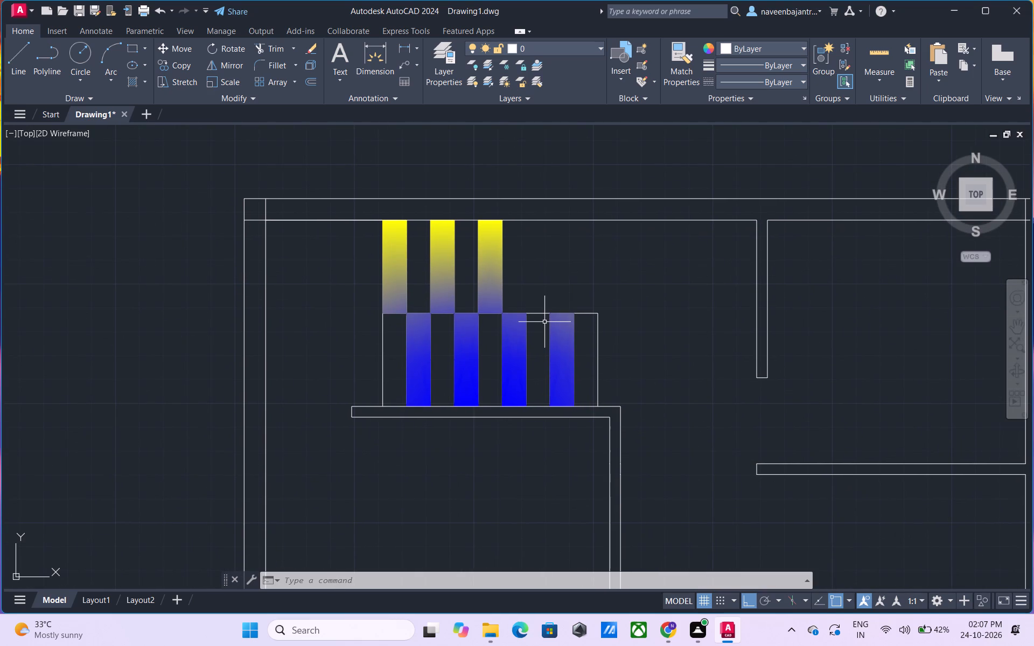
middle_click_drag(543, 321, 550, 310)
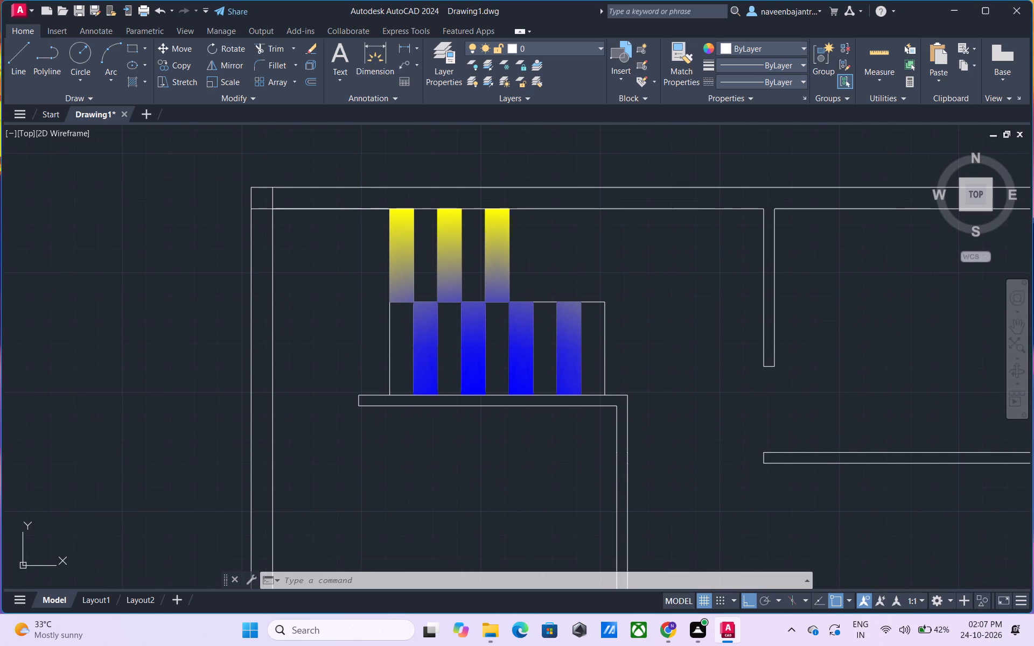
scroll(550, 310, "down", 1)
scroll(550, 310, "up", 1)
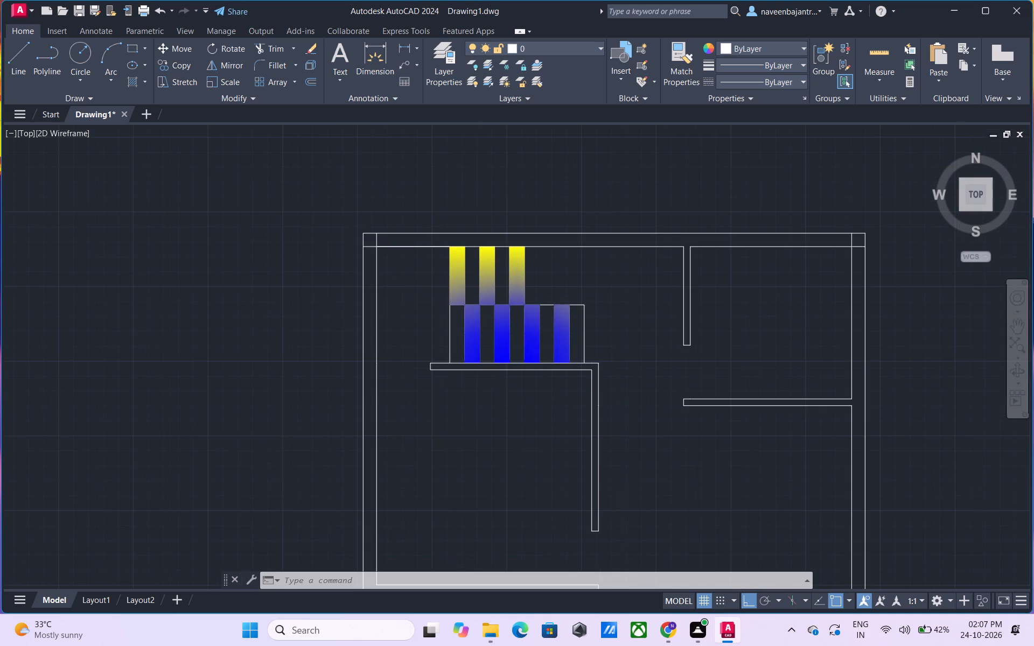
Delete the blue and yellow gradient fill from the staircase treads.
scroll(550, 310, "up", 1)
middle_click_drag(551, 256, 557, 279)
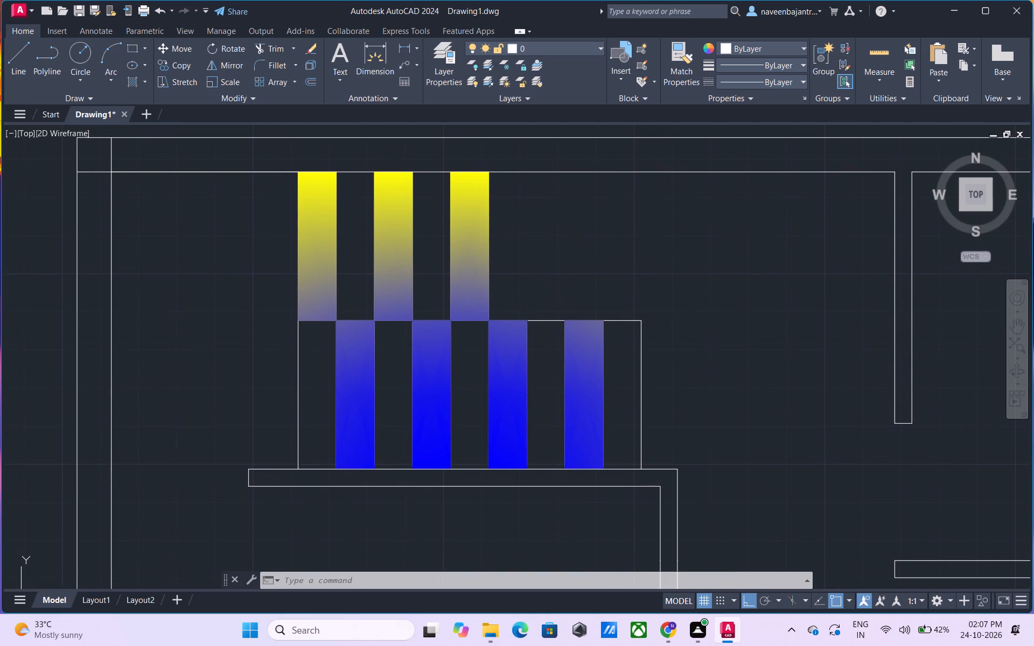
scroll(557, 279, "up", 1)
scroll(557, 279, "down", 1)
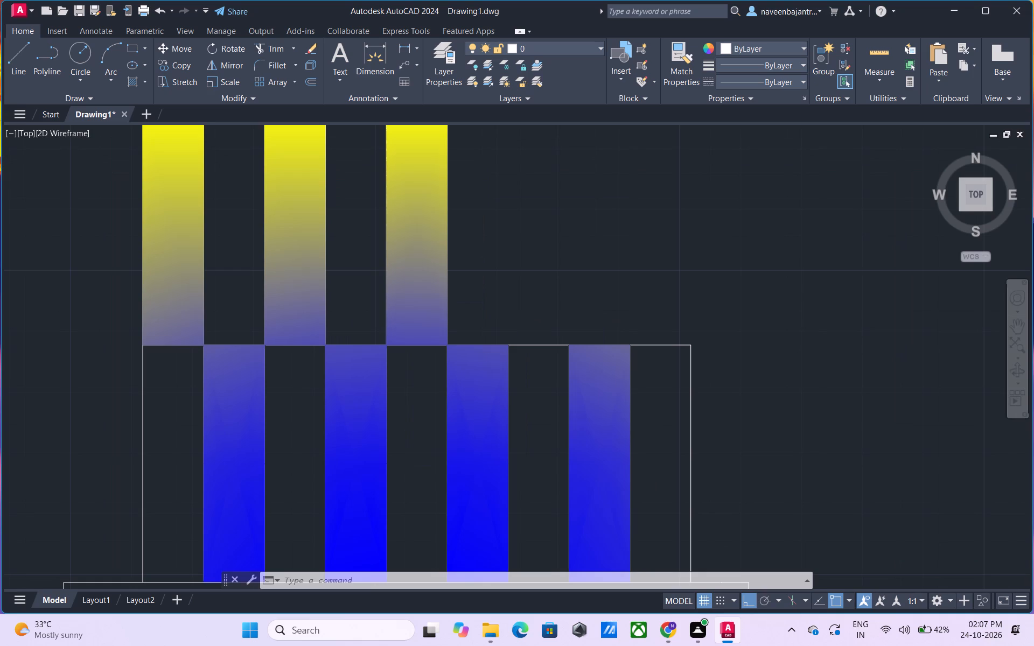
key("Escape")
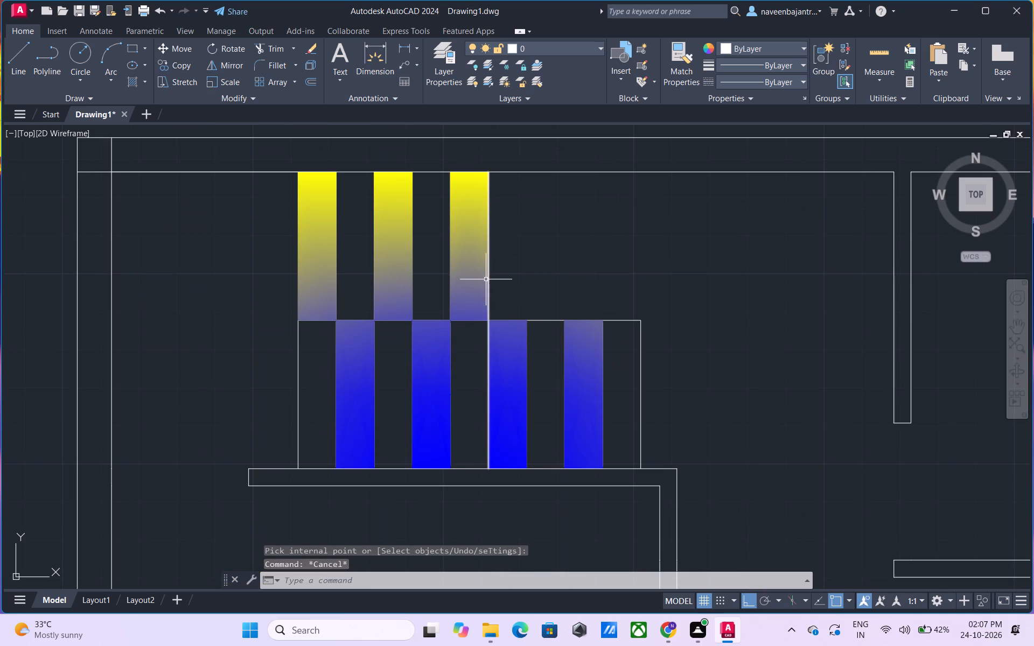
left_click(480, 276)
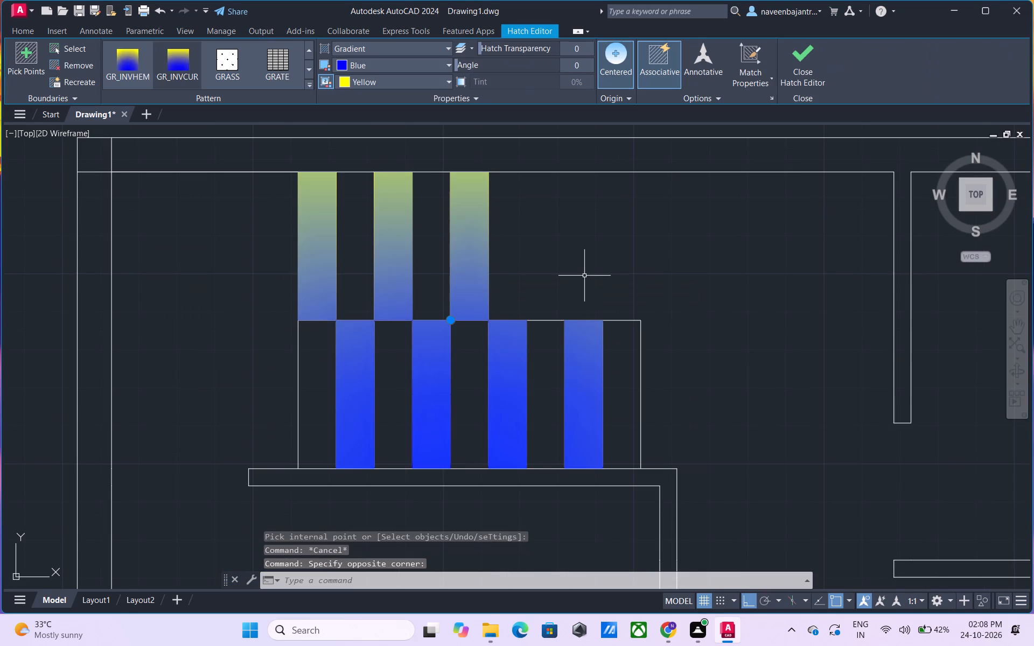
key("Delete")
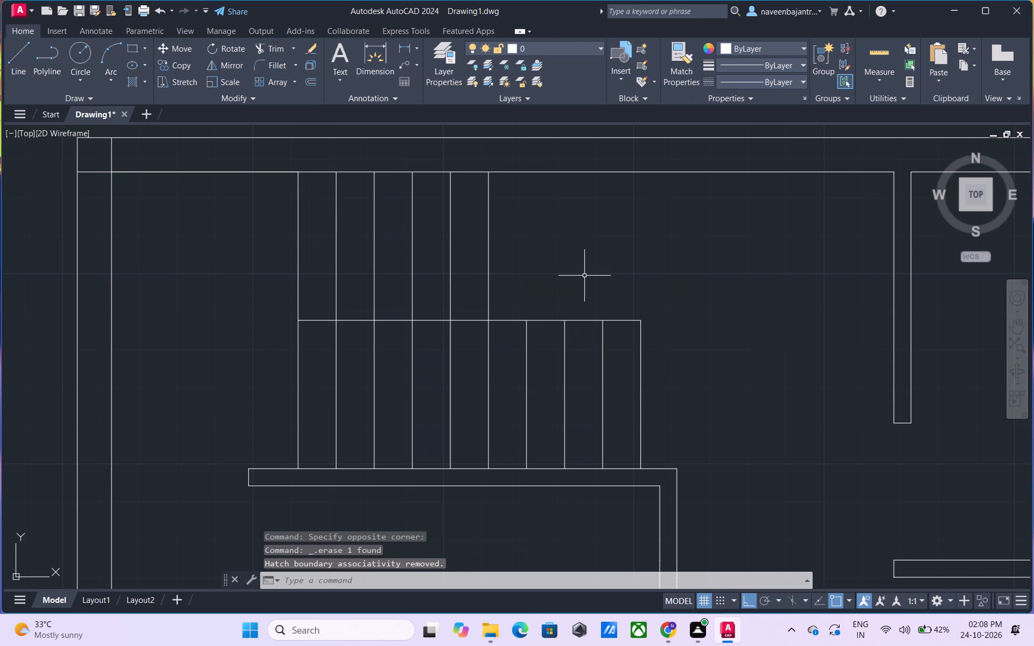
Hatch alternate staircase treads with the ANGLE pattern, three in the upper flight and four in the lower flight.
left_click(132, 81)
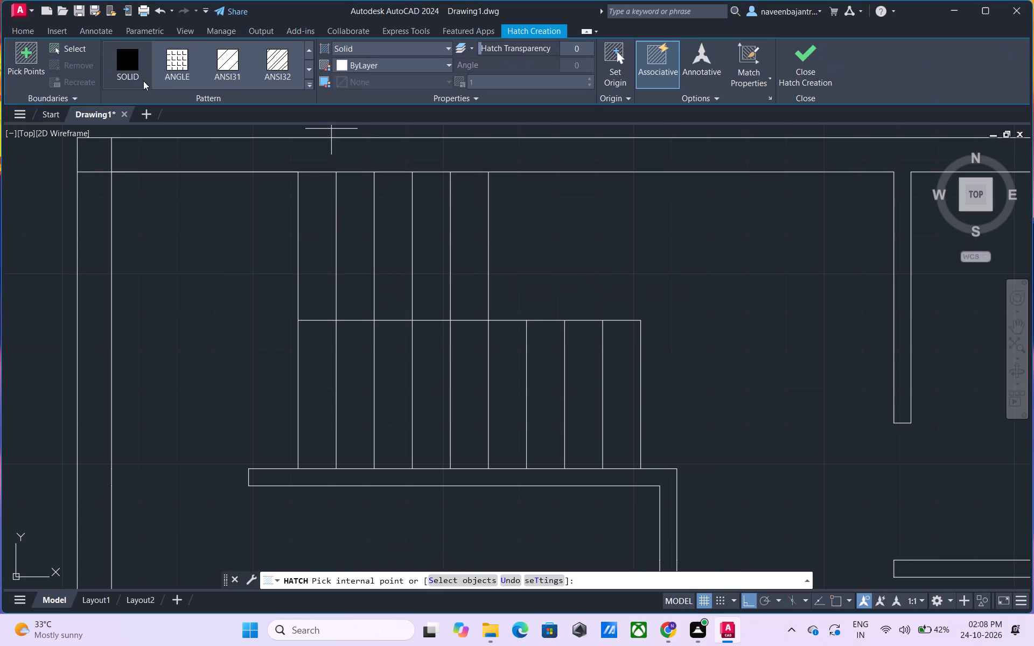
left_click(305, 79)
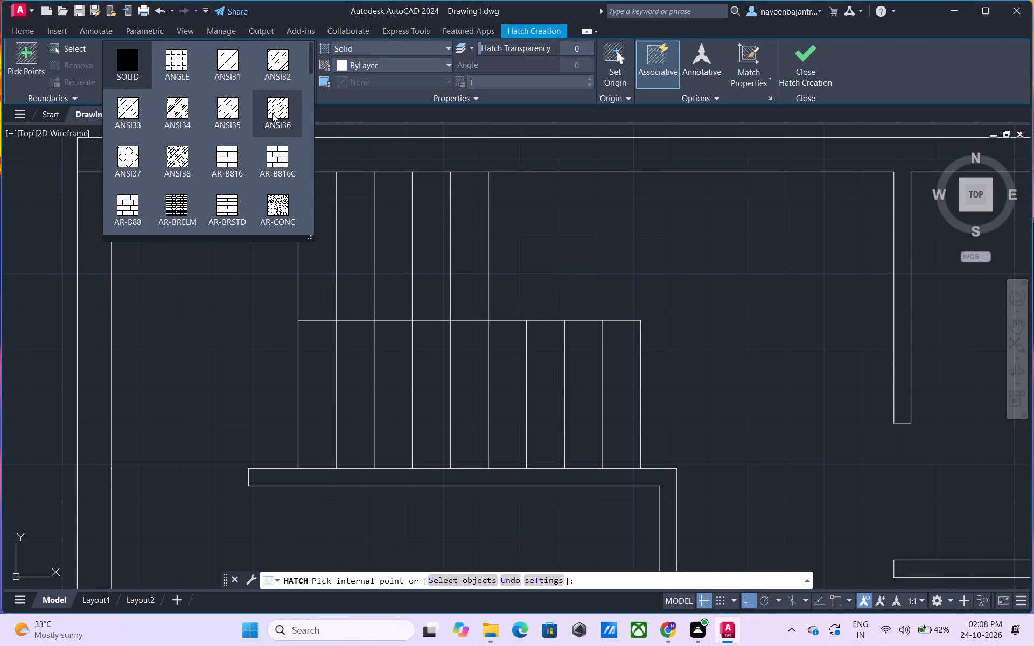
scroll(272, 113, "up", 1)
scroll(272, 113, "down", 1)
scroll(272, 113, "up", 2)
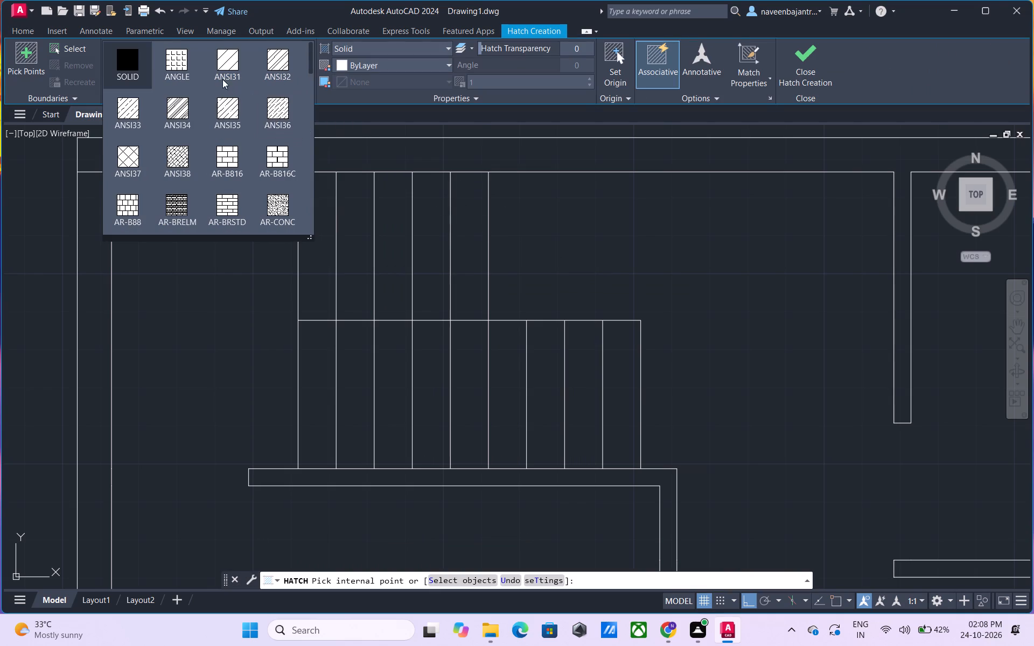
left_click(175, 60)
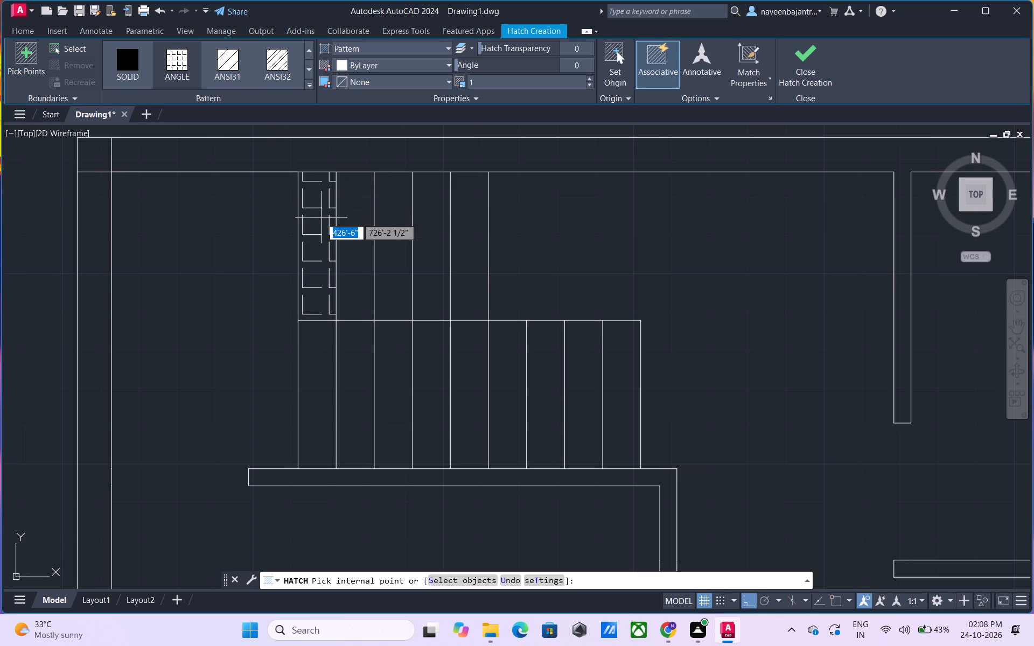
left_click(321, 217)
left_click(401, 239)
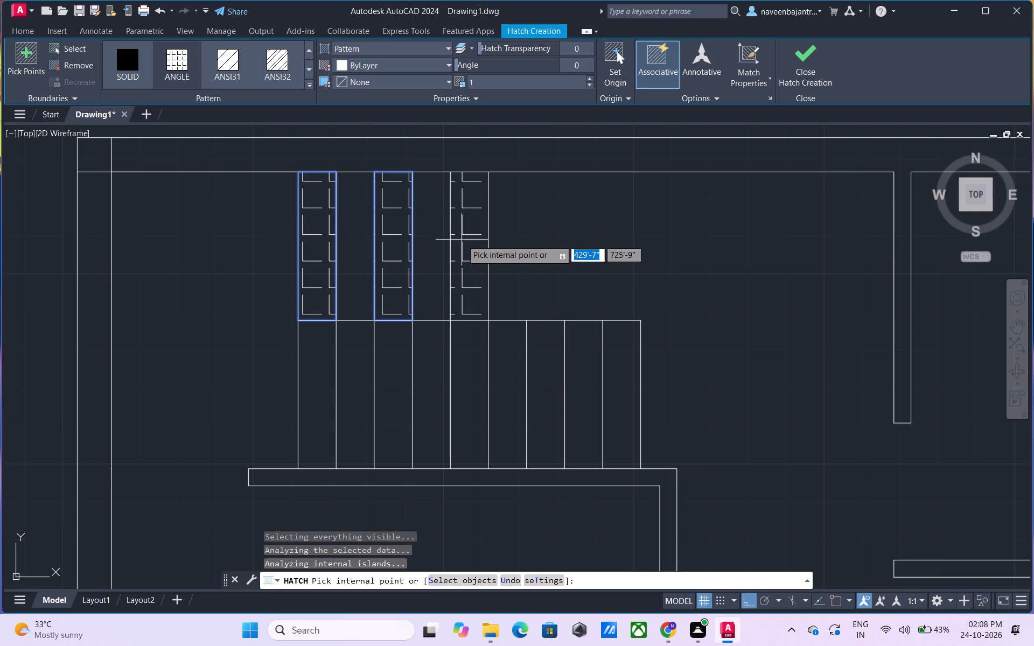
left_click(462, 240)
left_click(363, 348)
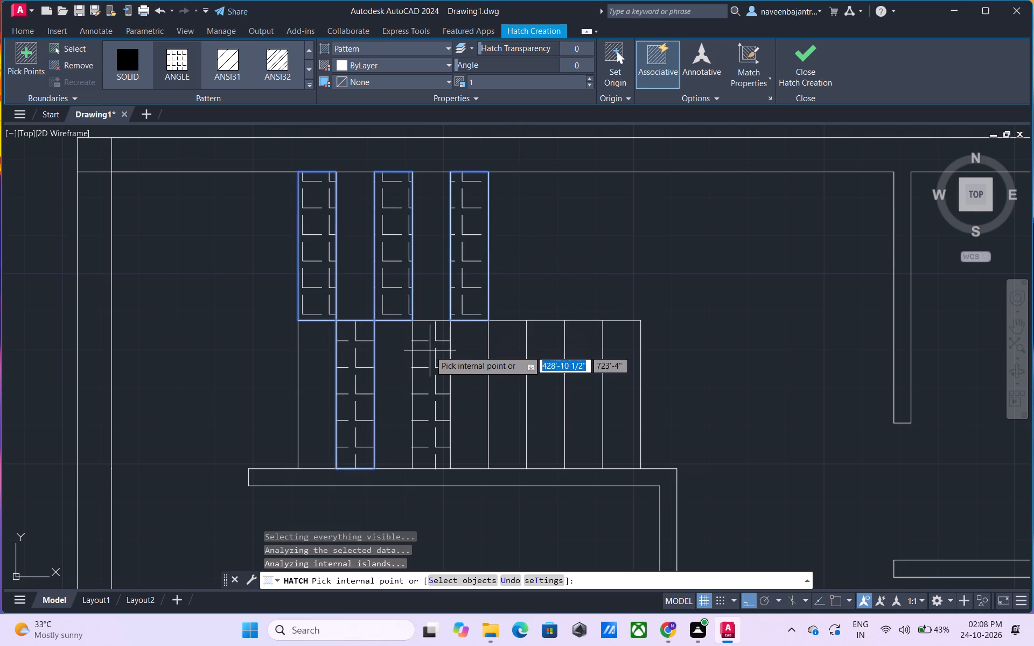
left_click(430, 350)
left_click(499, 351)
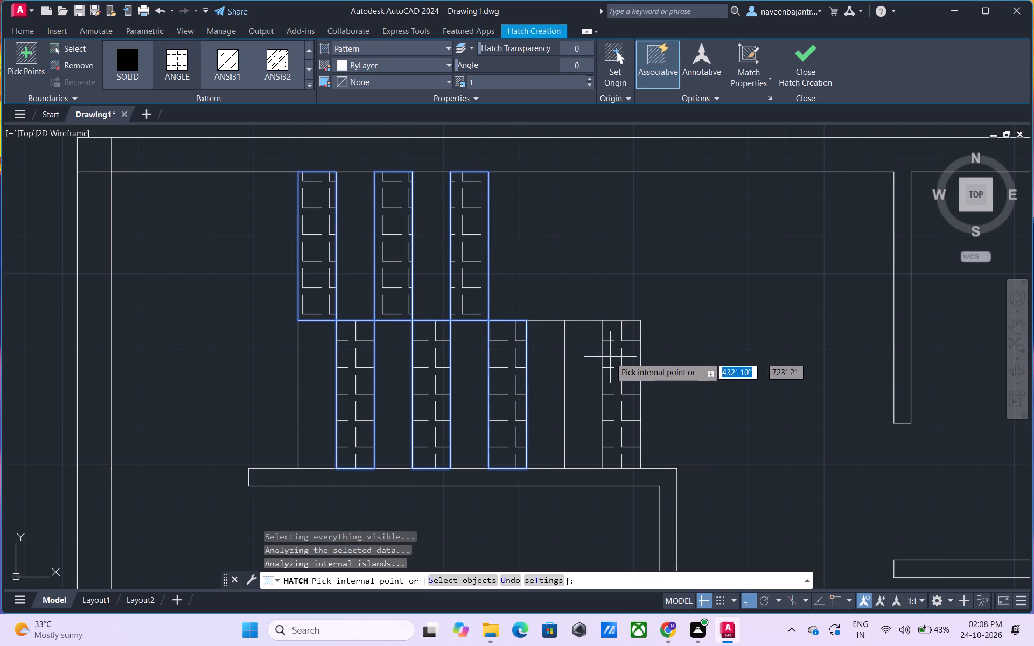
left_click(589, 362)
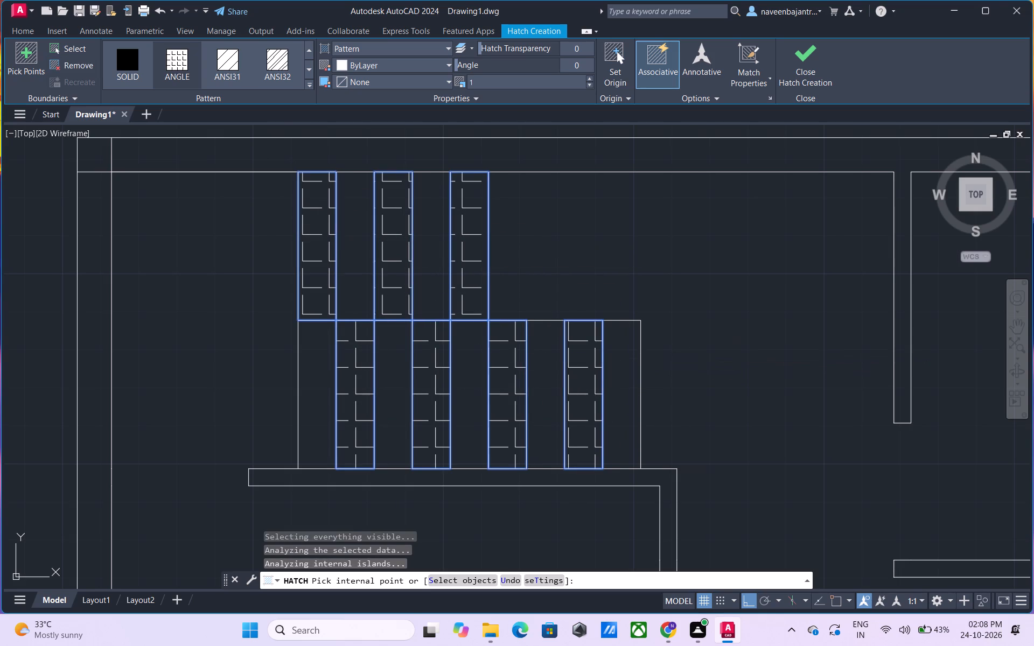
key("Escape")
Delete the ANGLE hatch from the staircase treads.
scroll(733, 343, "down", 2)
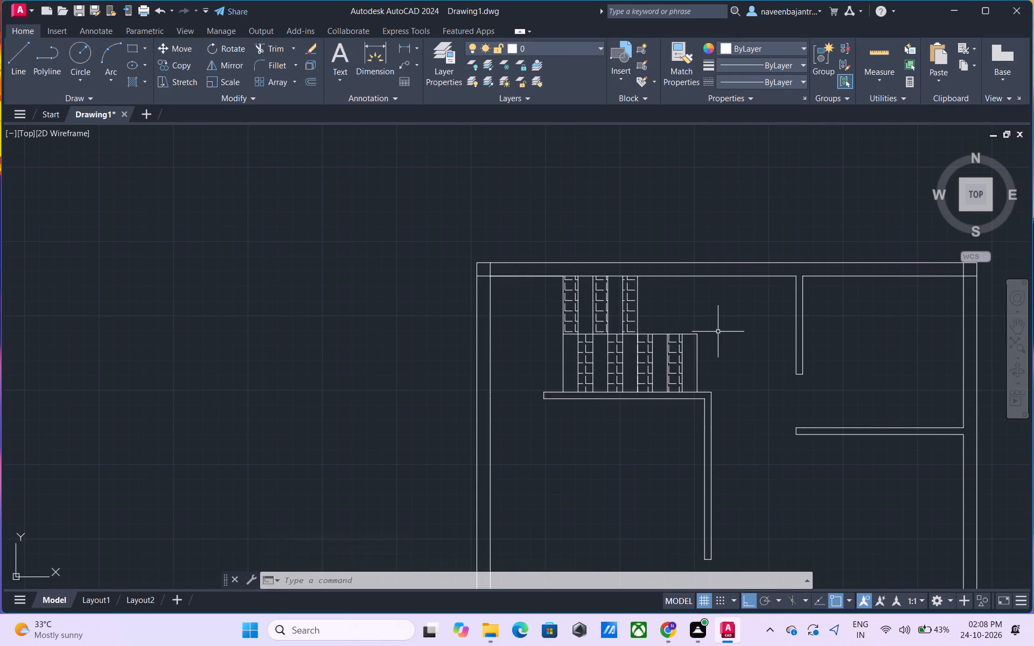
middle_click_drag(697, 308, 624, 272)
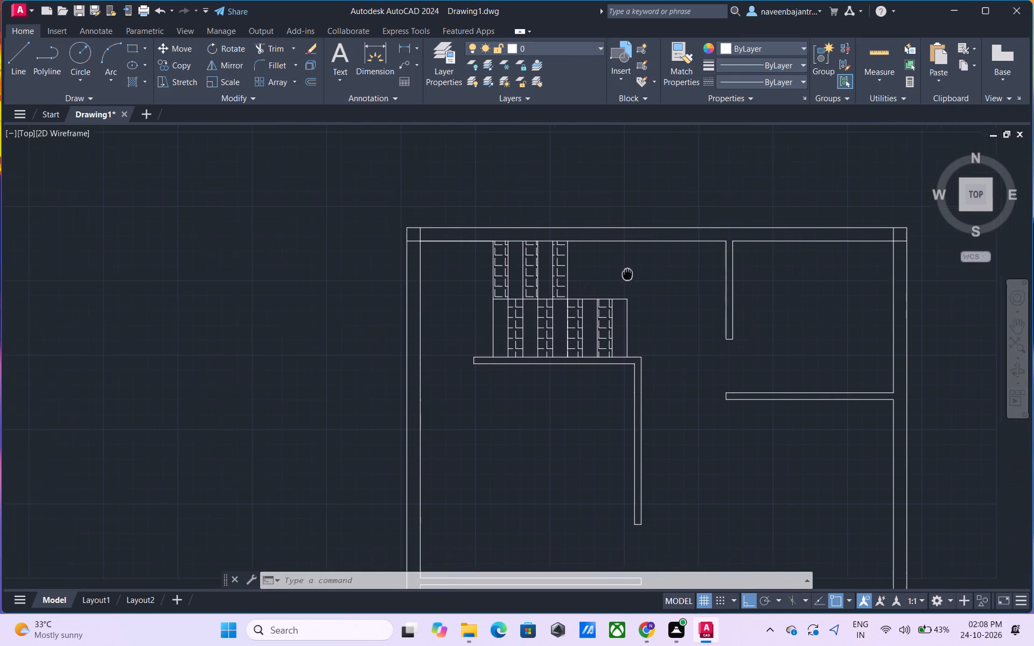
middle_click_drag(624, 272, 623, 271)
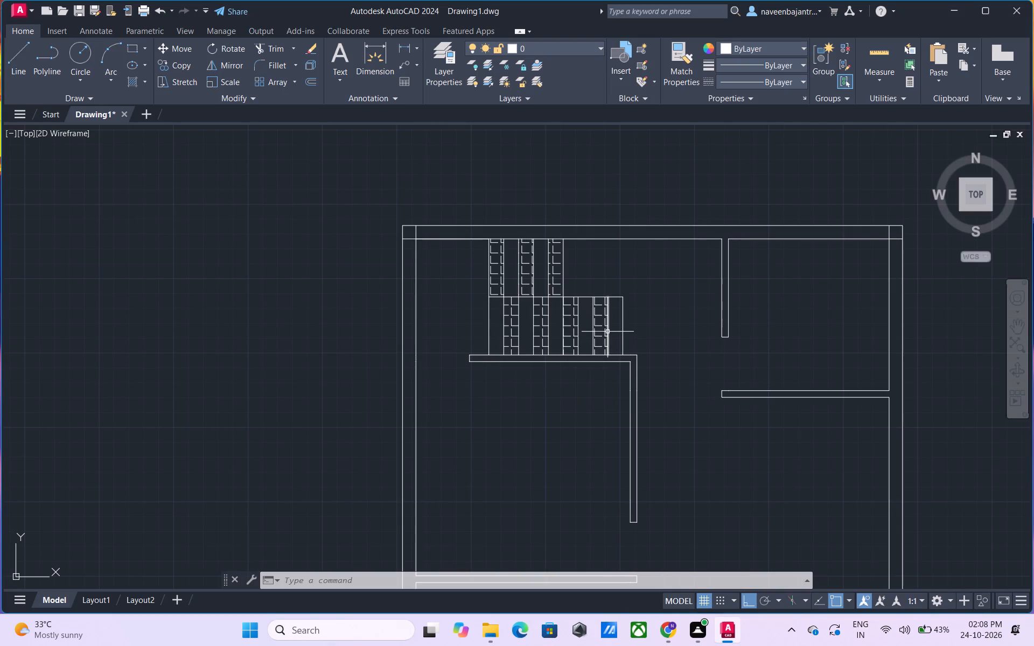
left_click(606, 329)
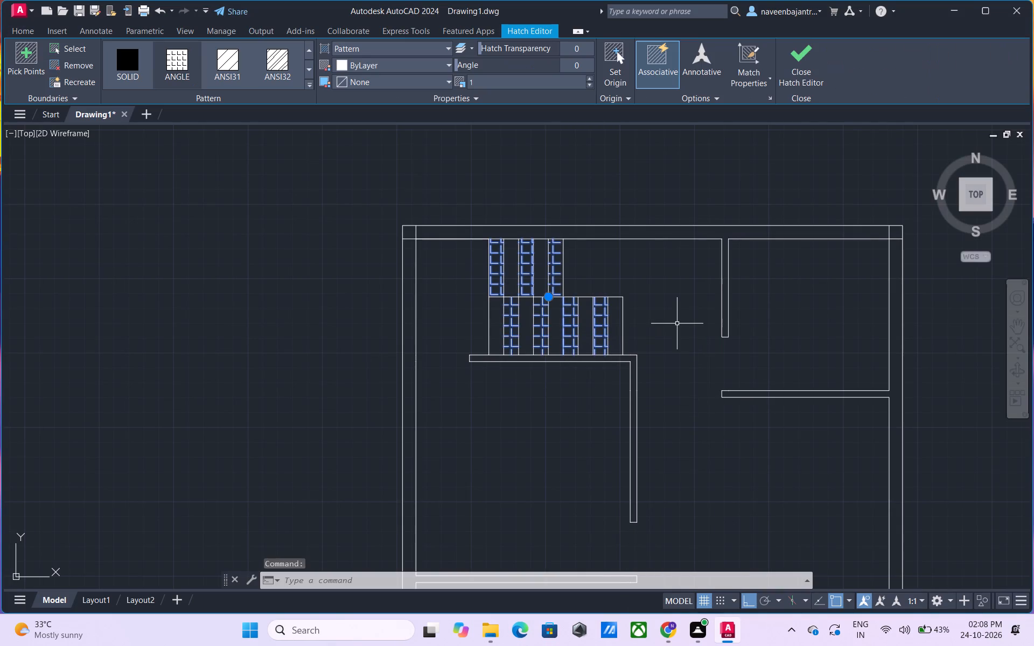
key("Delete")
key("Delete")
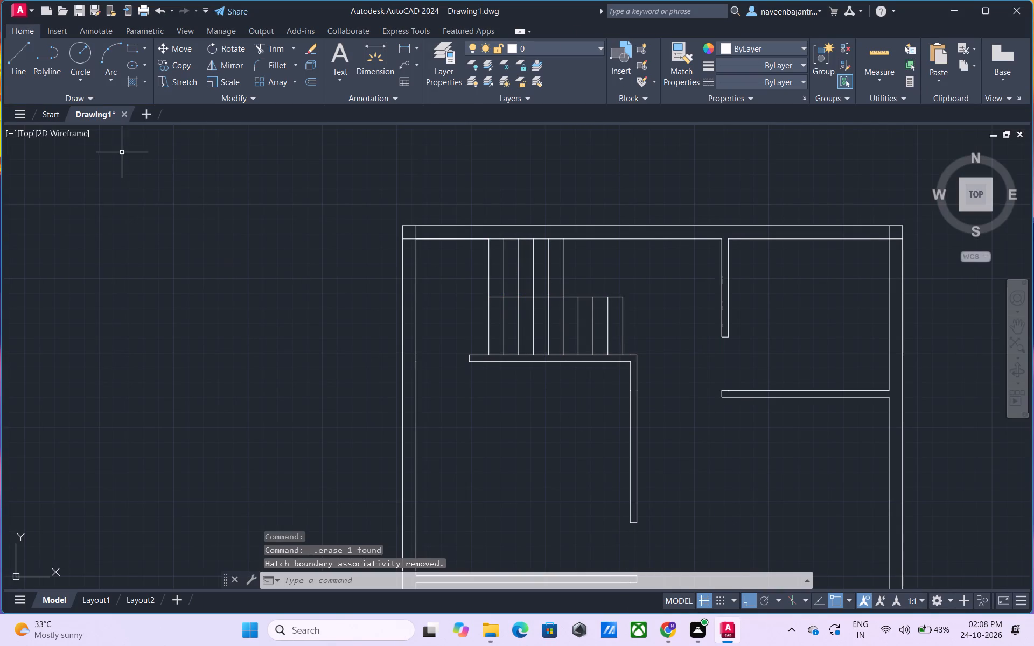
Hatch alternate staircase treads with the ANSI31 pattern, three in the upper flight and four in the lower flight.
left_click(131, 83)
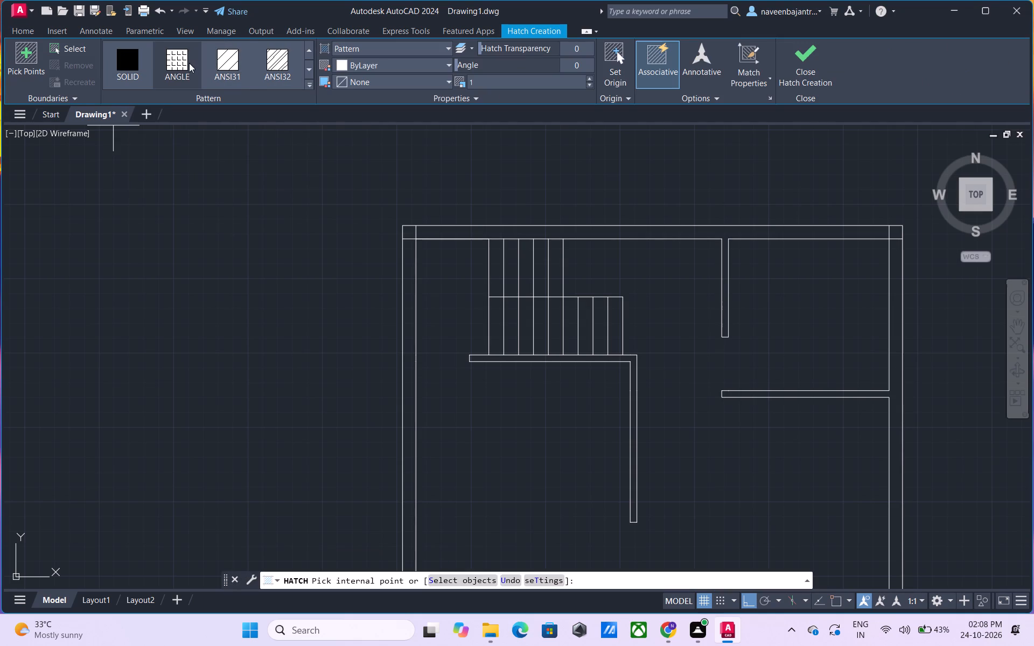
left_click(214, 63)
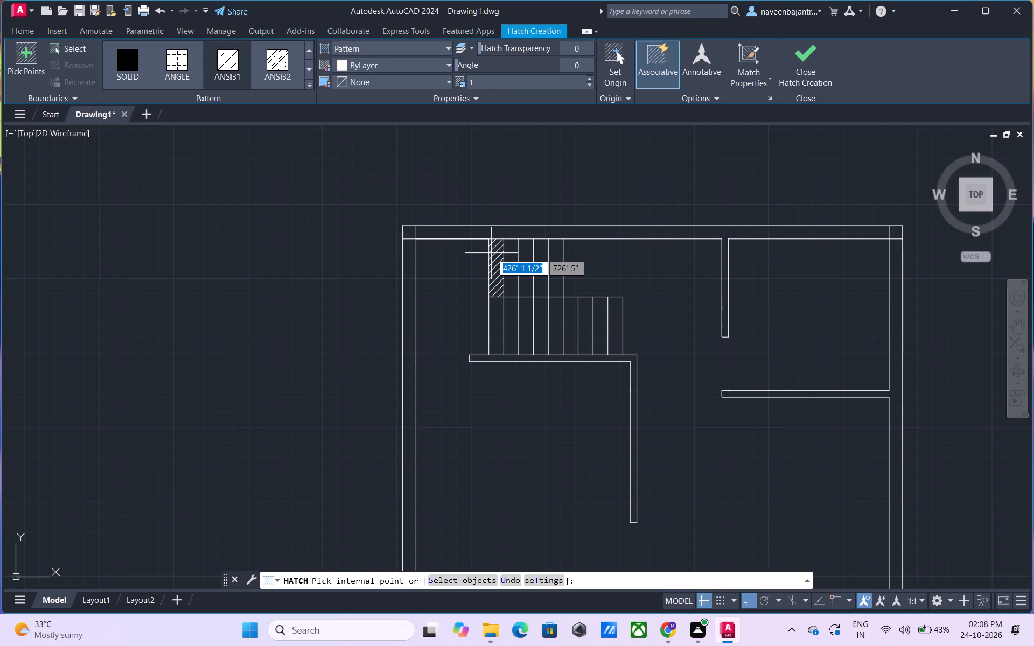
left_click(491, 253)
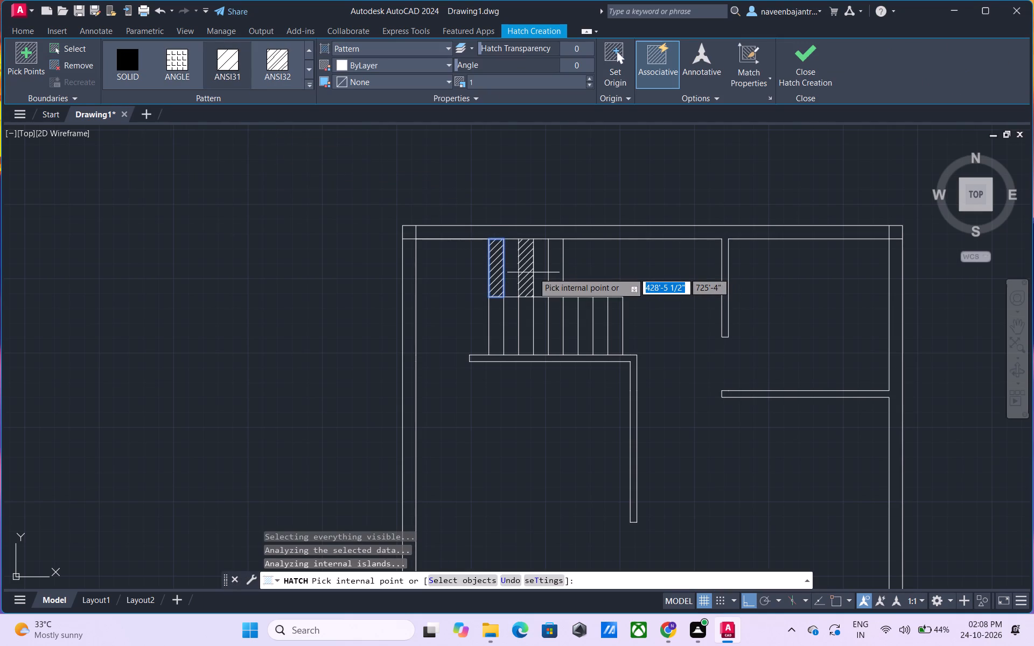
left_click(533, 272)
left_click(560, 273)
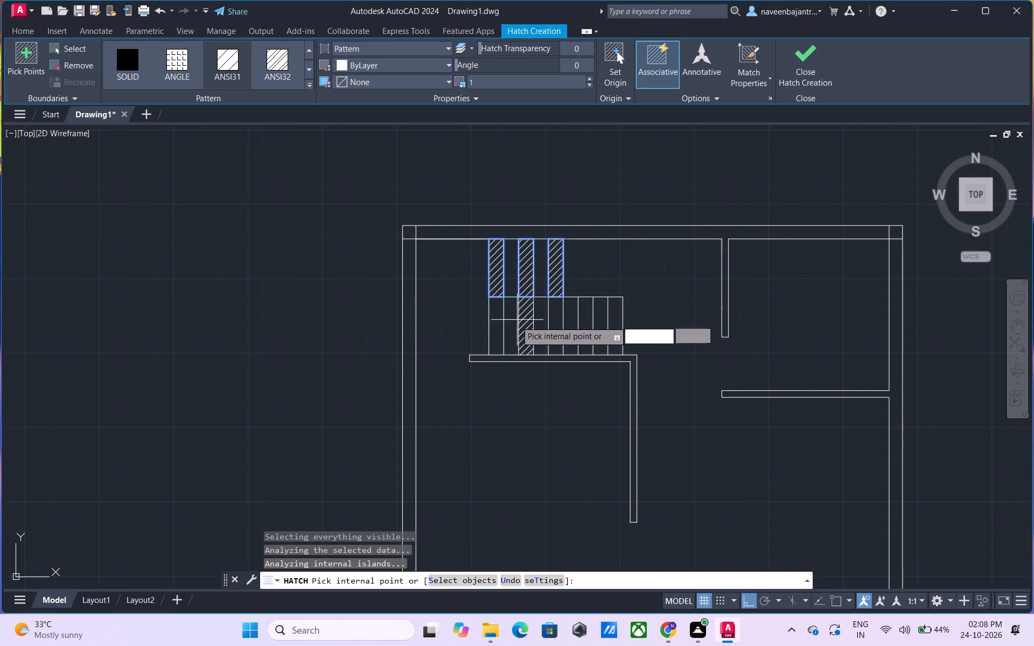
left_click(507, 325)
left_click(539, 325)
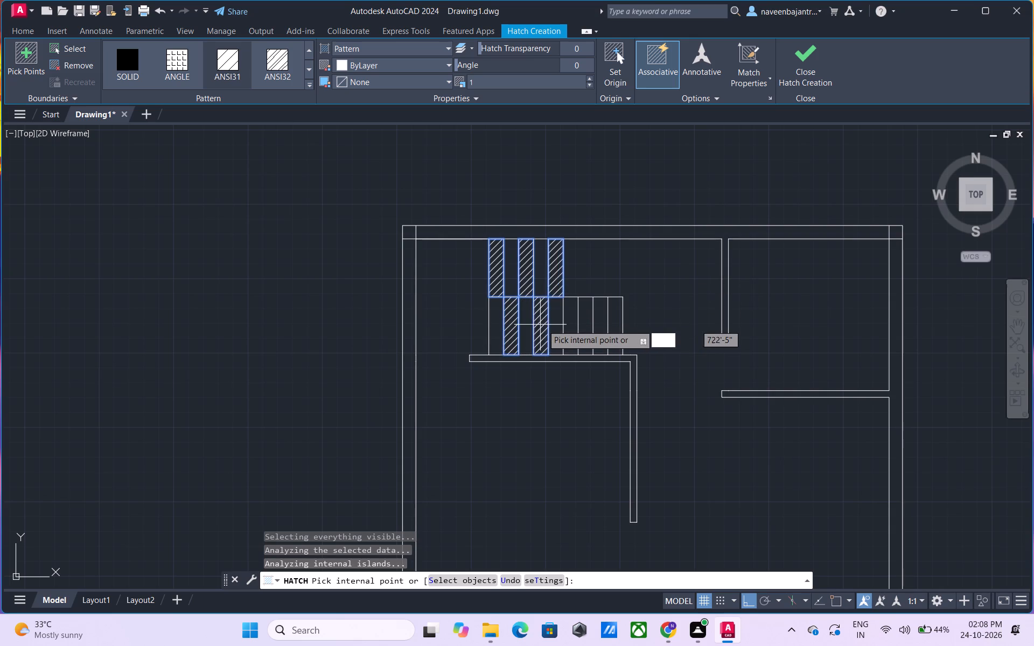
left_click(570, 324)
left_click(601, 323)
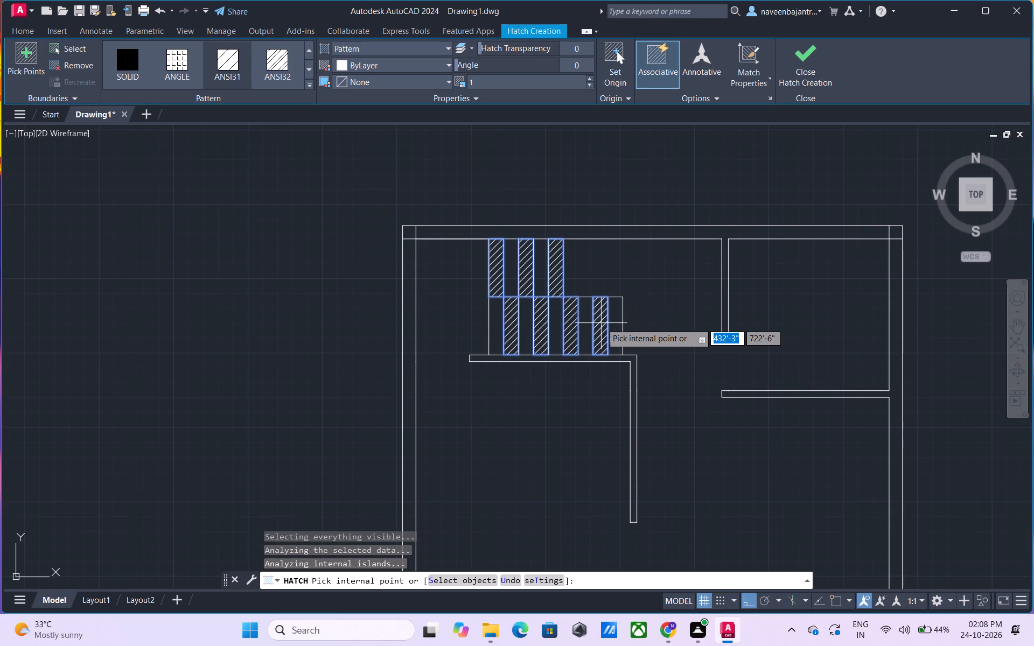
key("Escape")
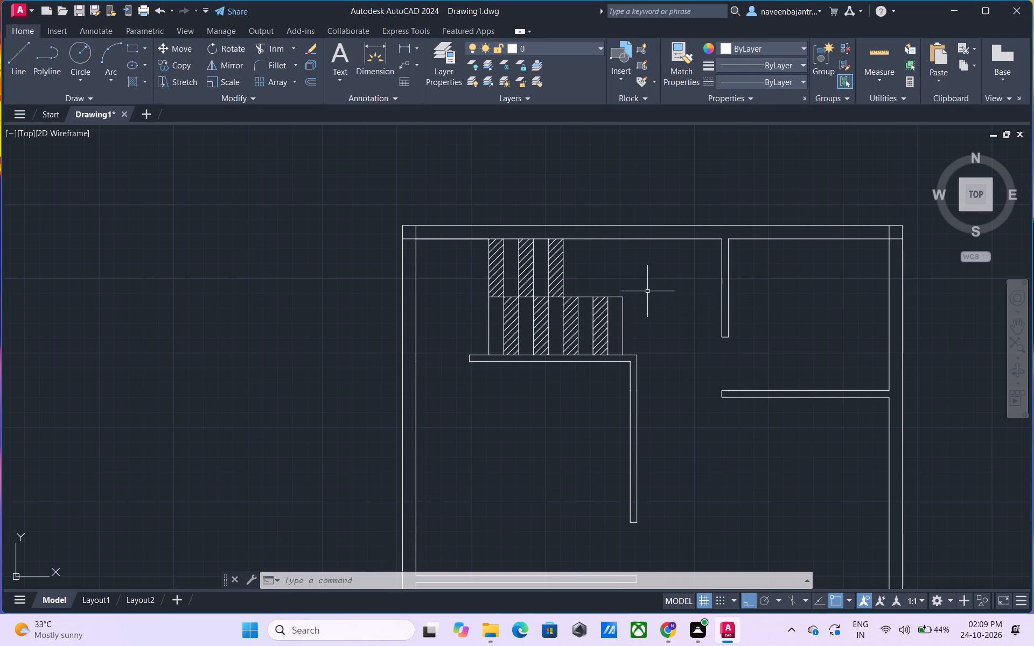
Examine the ANSI31 hatch on the staircase treads up close and in relation to the surrounding walls.
scroll(605, 389, "up", 1)
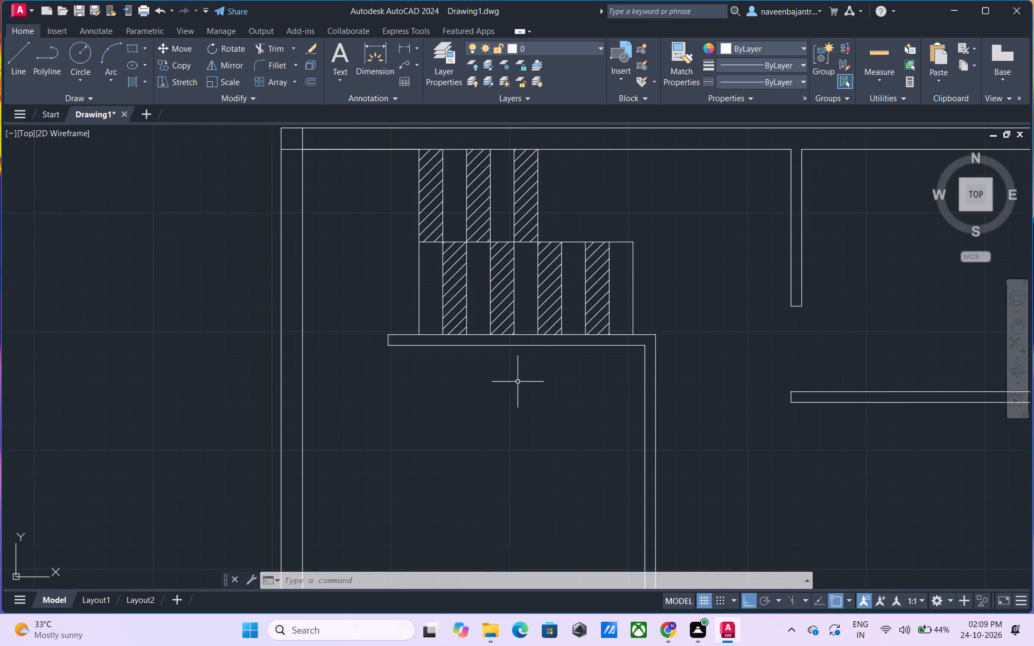
middle_click_drag(516, 381, 511, 409)
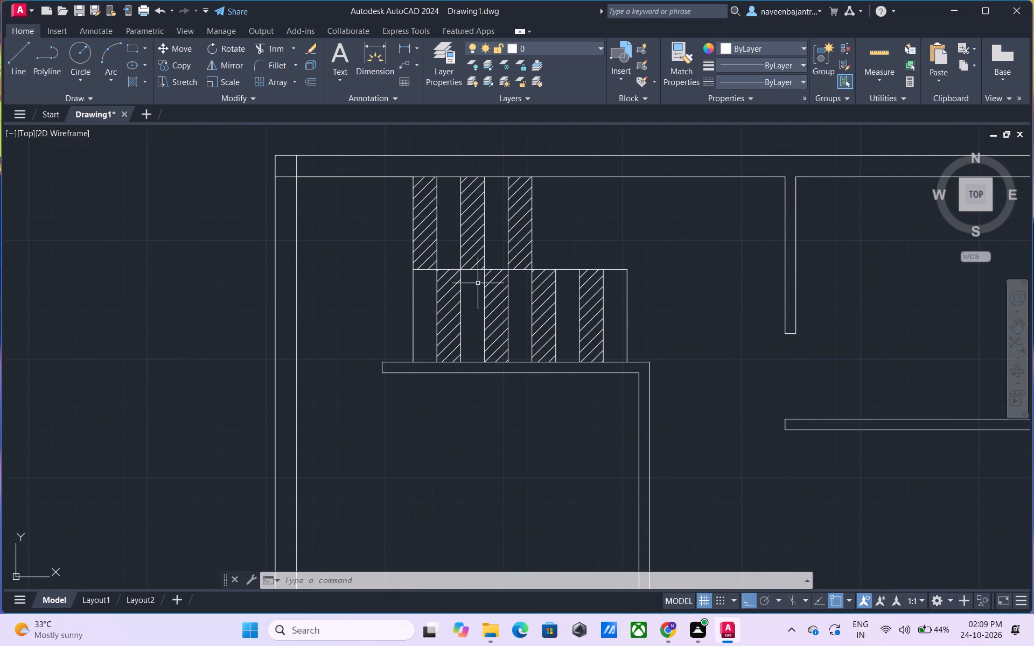
scroll(483, 257, "up", 6)
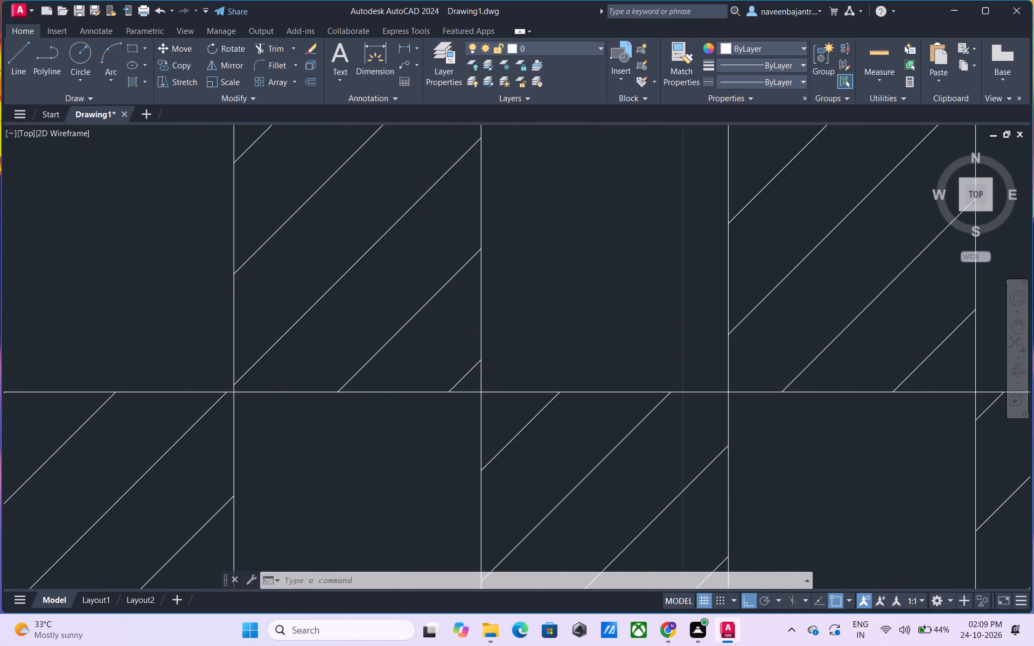
scroll(484, 257, "up", 1)
scroll(484, 257, "down", 3)
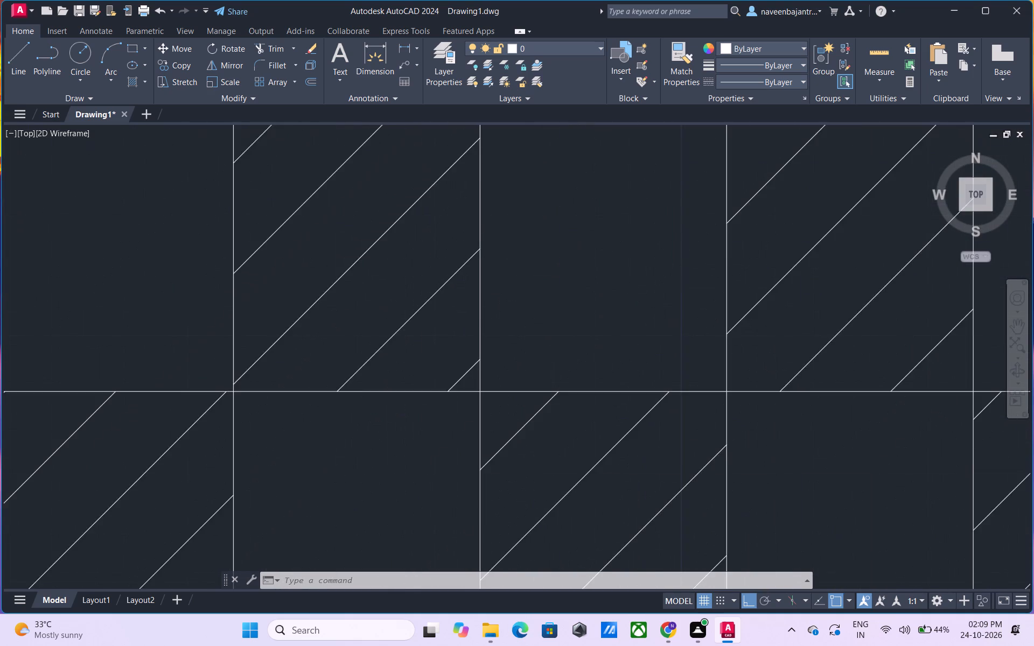
scroll(484, 257, "down", 4)
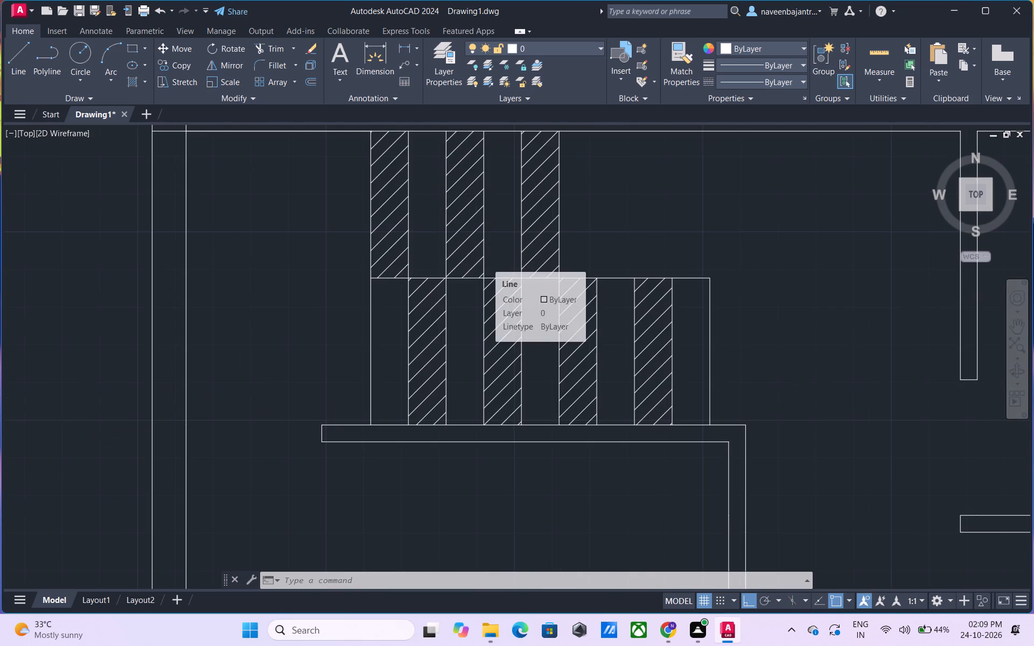
middle_click_drag(628, 230, 618, 247)
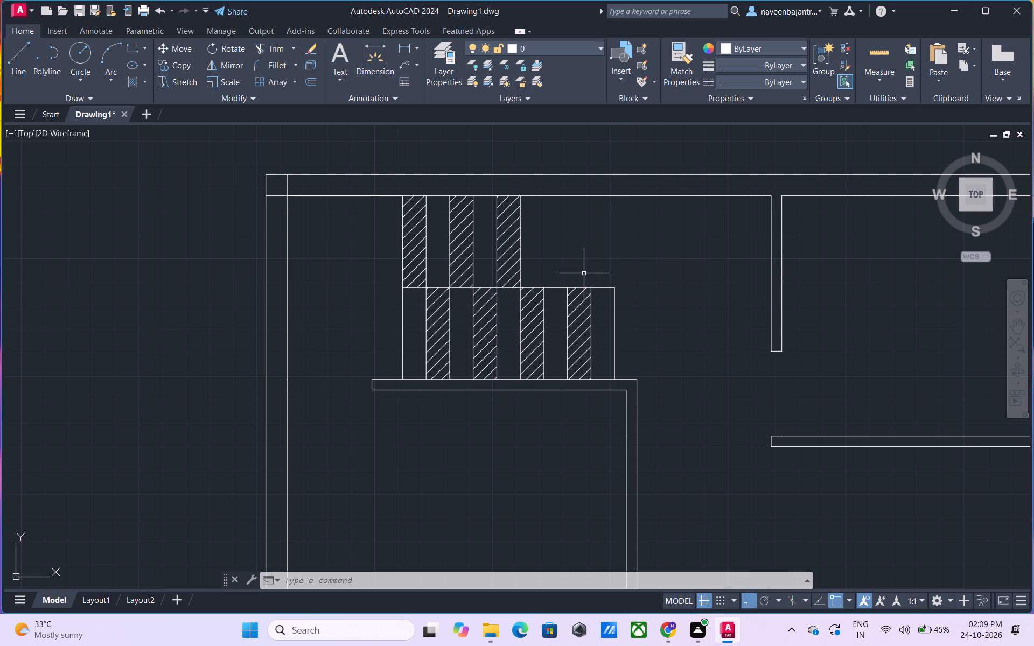
middle_click_drag(584, 273, 586, 259)
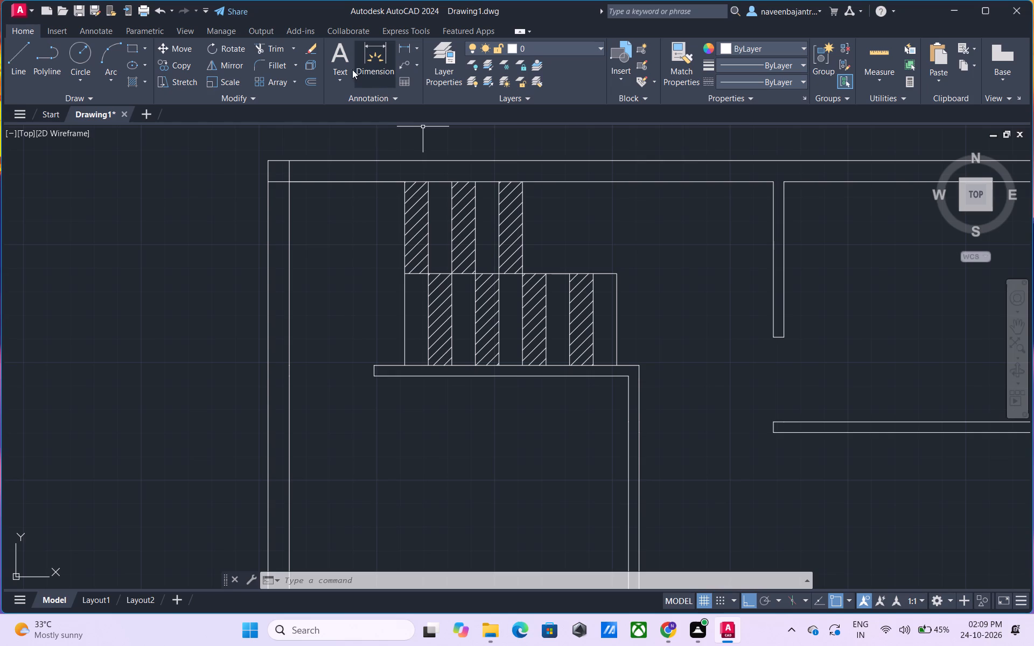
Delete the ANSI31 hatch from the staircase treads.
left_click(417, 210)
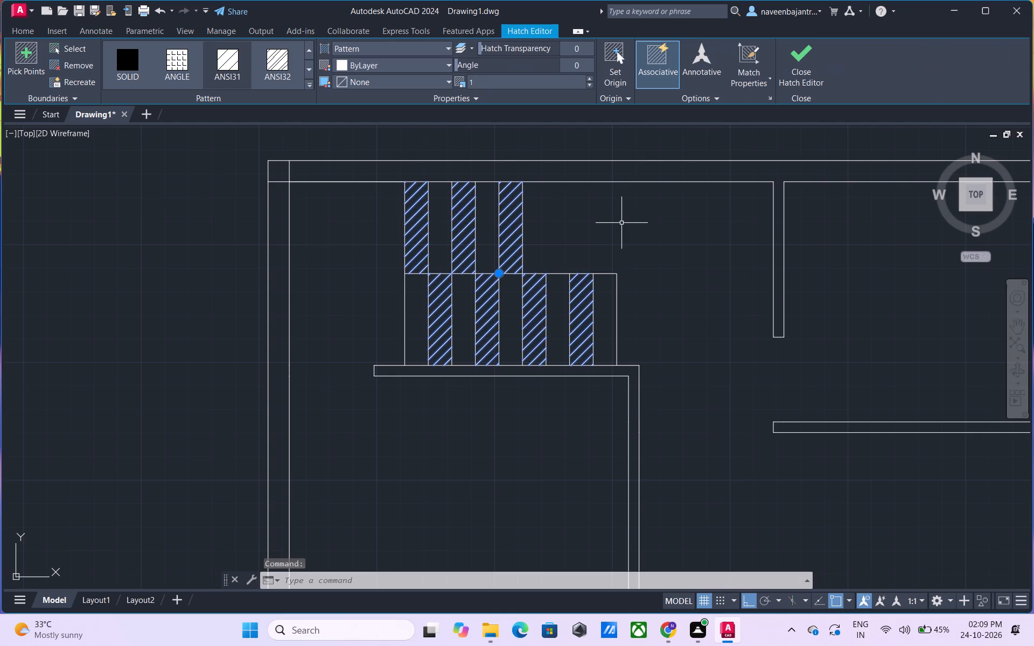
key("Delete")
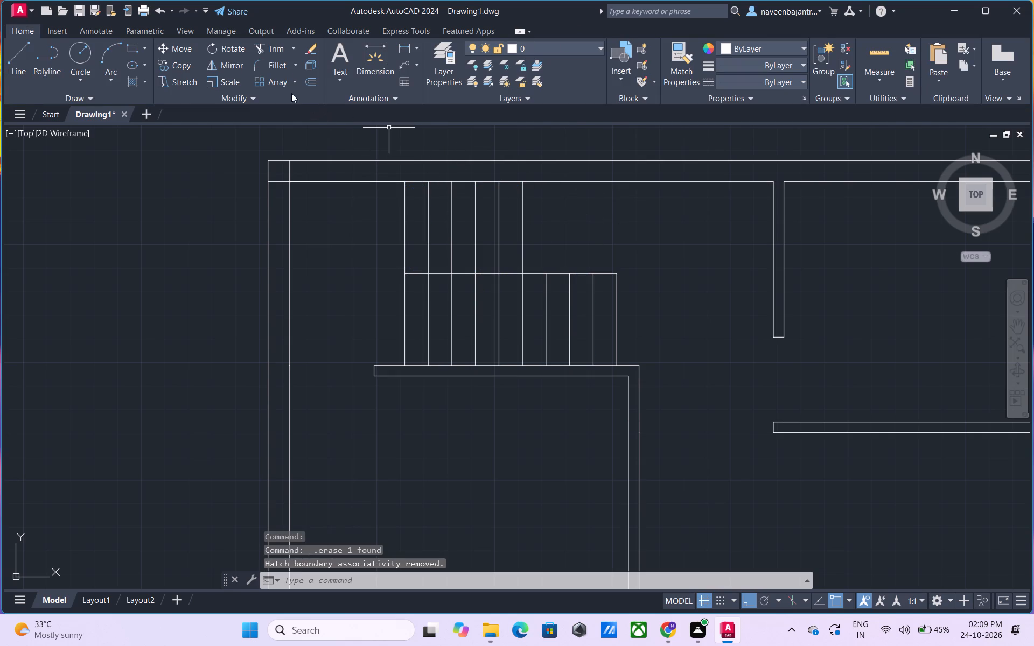
Start a hatch and preview the ANSI32, ANSI33, ANSI34, ANSI35 and ANSI36 patterns on the staircase treads.
left_click(128, 85)
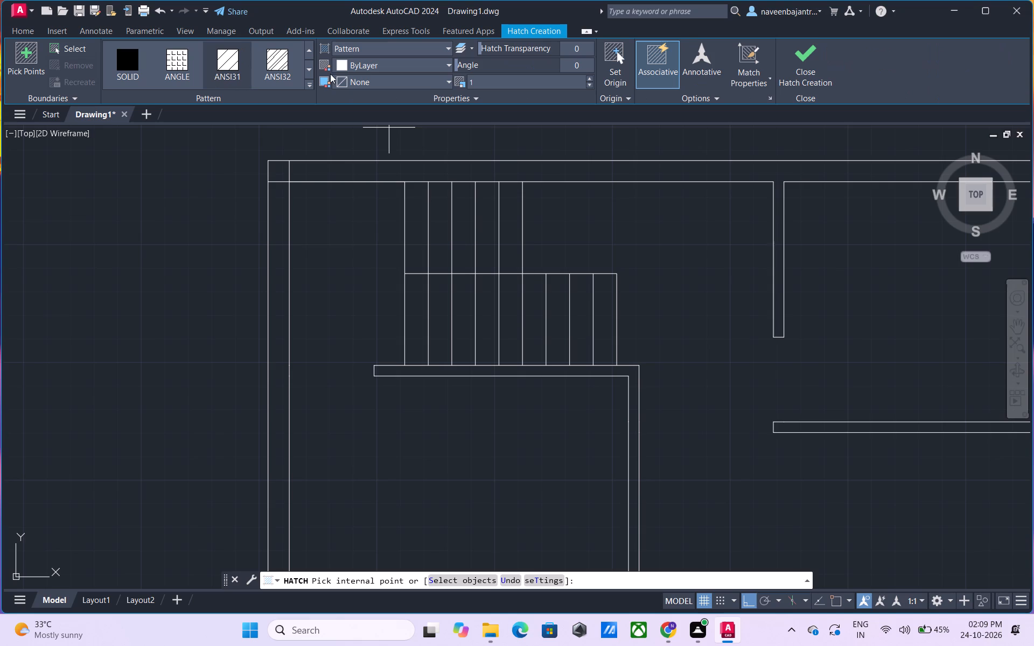
left_click(272, 68)
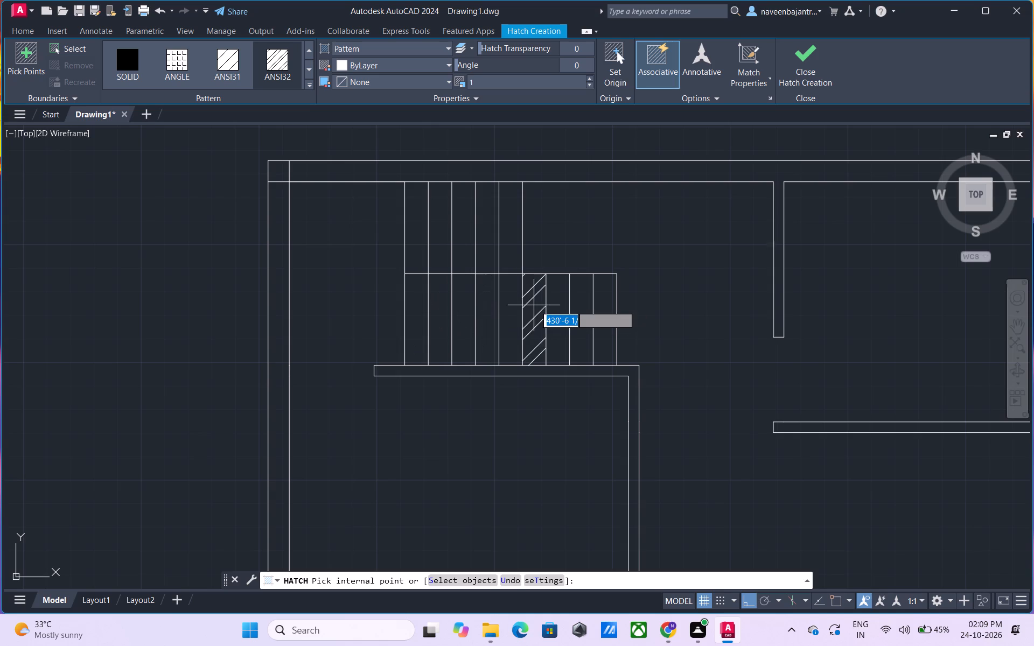
left_click(309, 85)
left_click(127, 111)
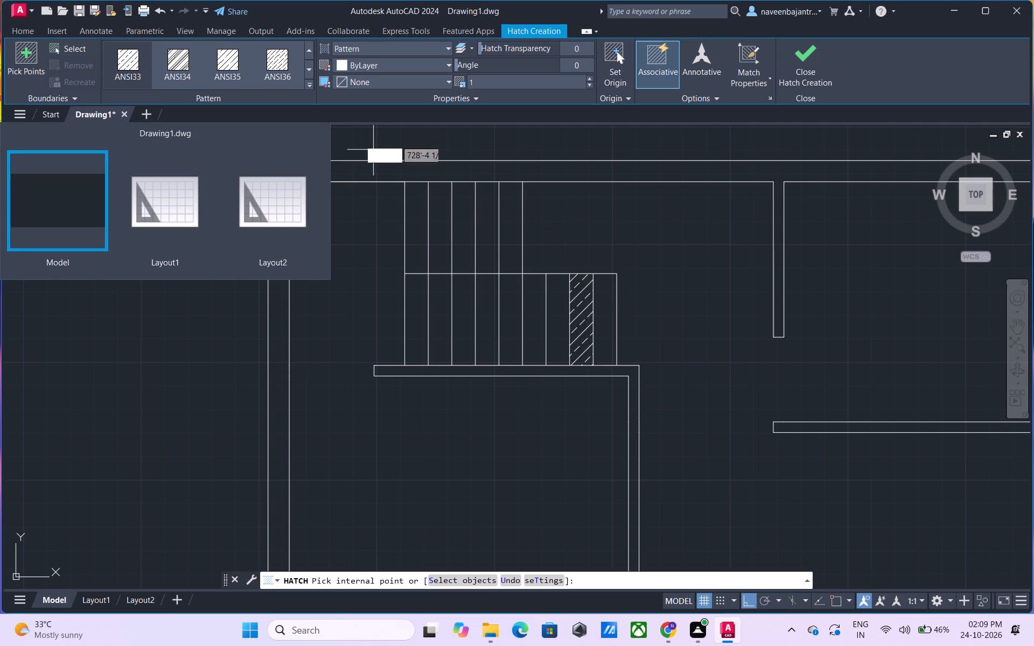
left_click(183, 61)
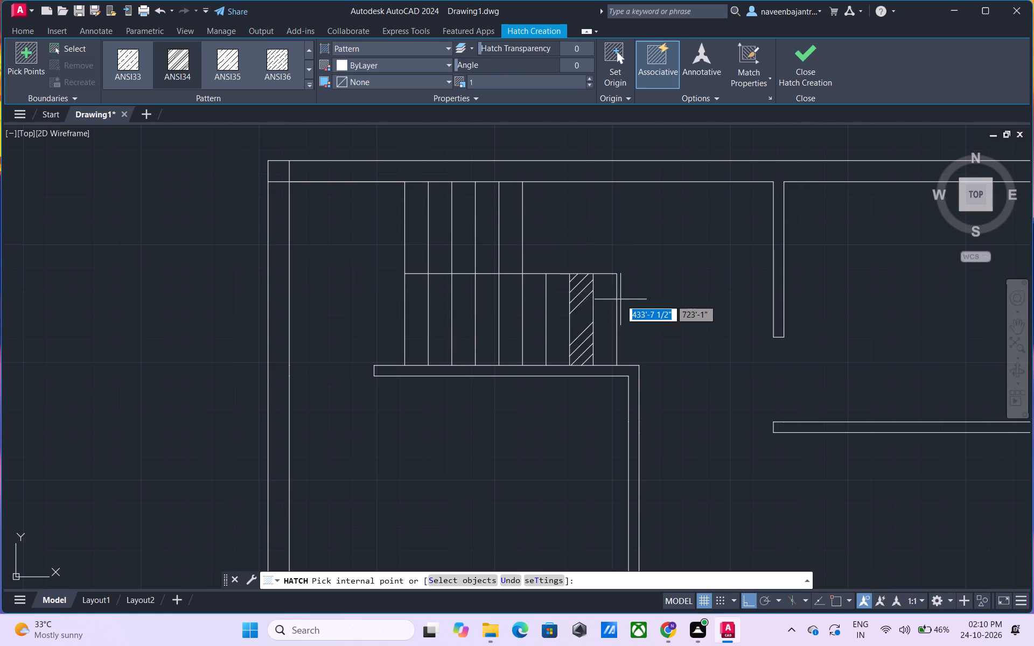
left_click(234, 75)
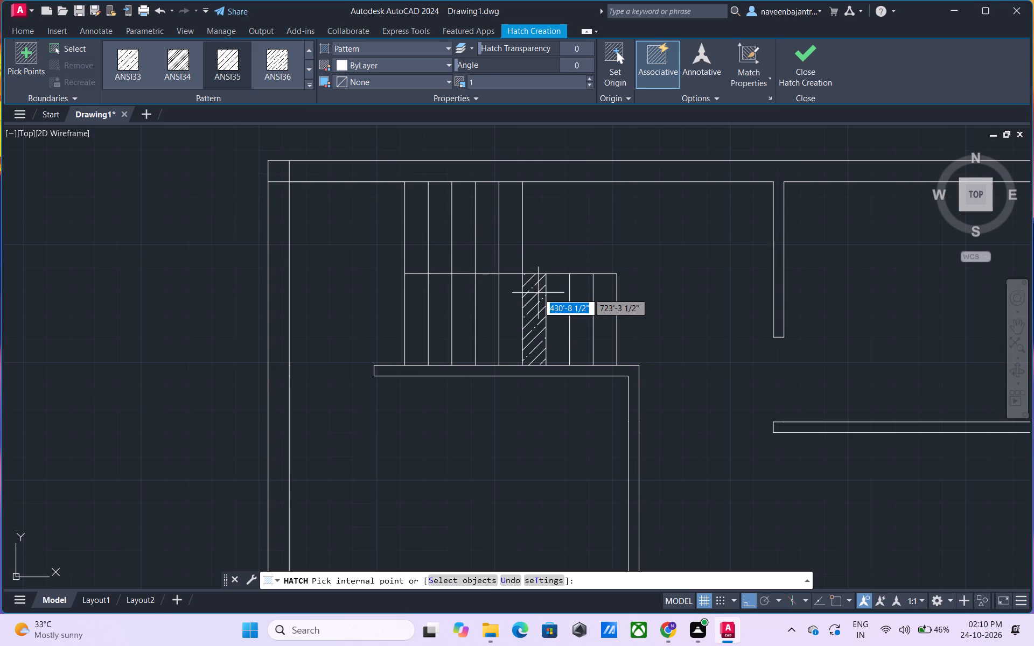
left_click(279, 67)
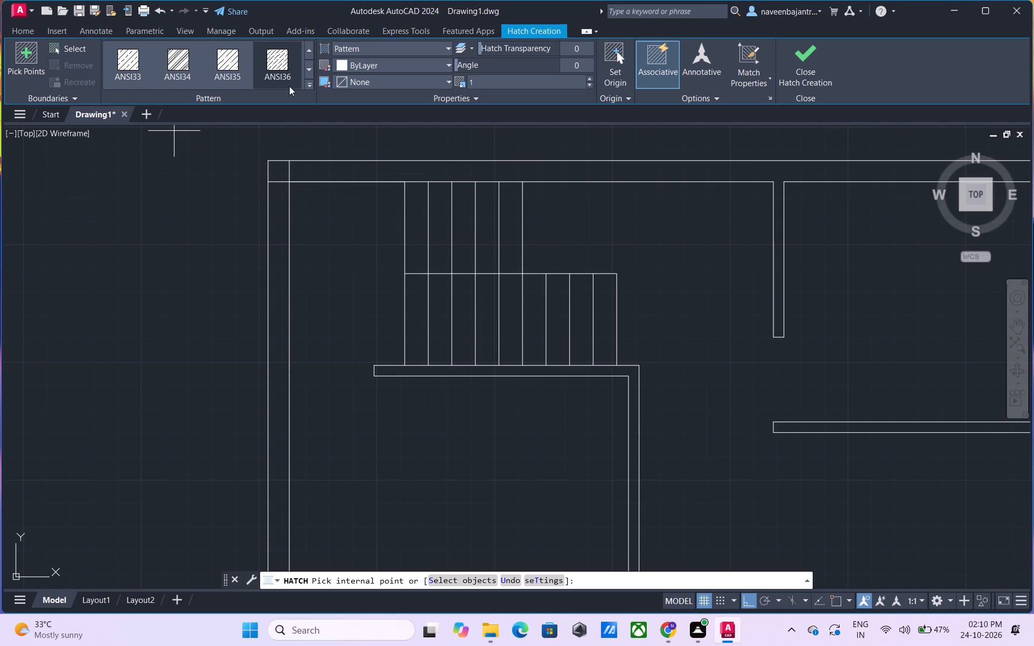
Hatch alternate staircase treads with the ANSI37 pattern, three in the upper flight and four in the lower flight.
left_click(309, 86)
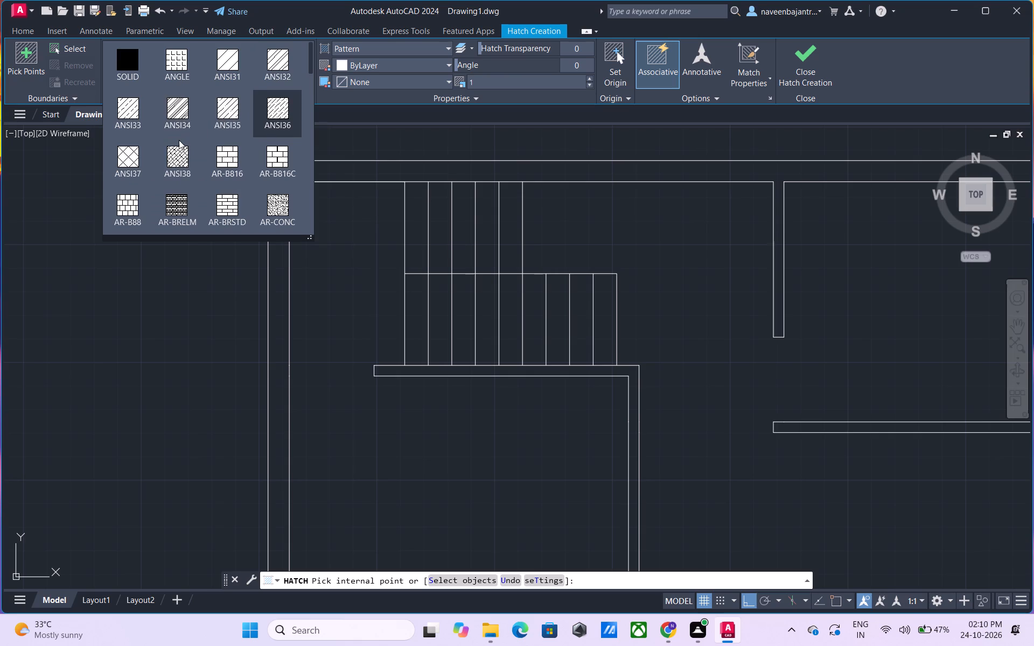
scroll(179, 140, "down", 2)
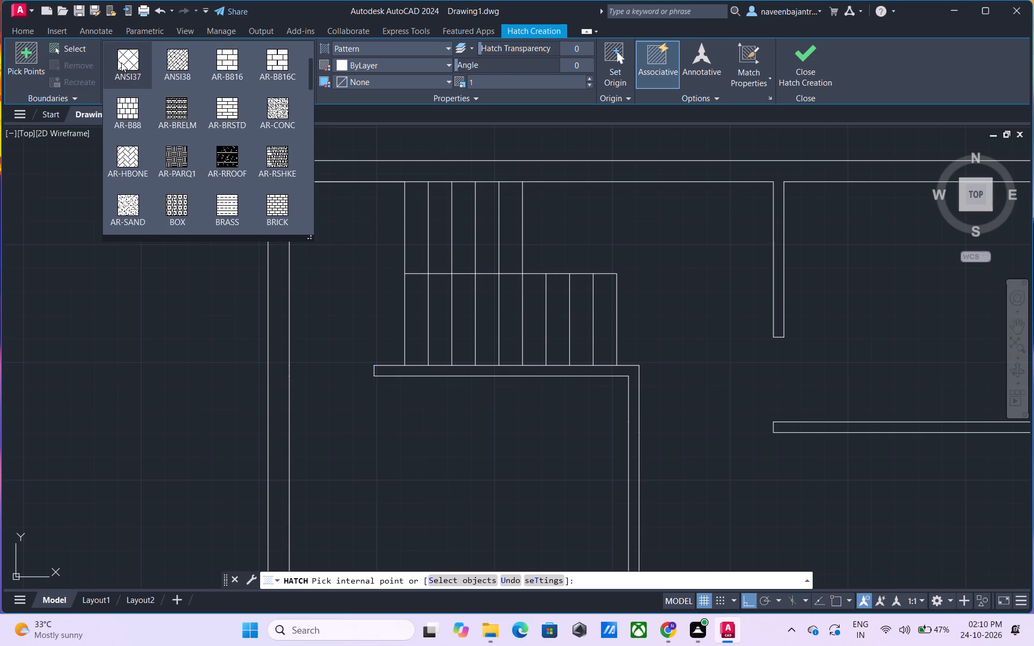
left_click(121, 62)
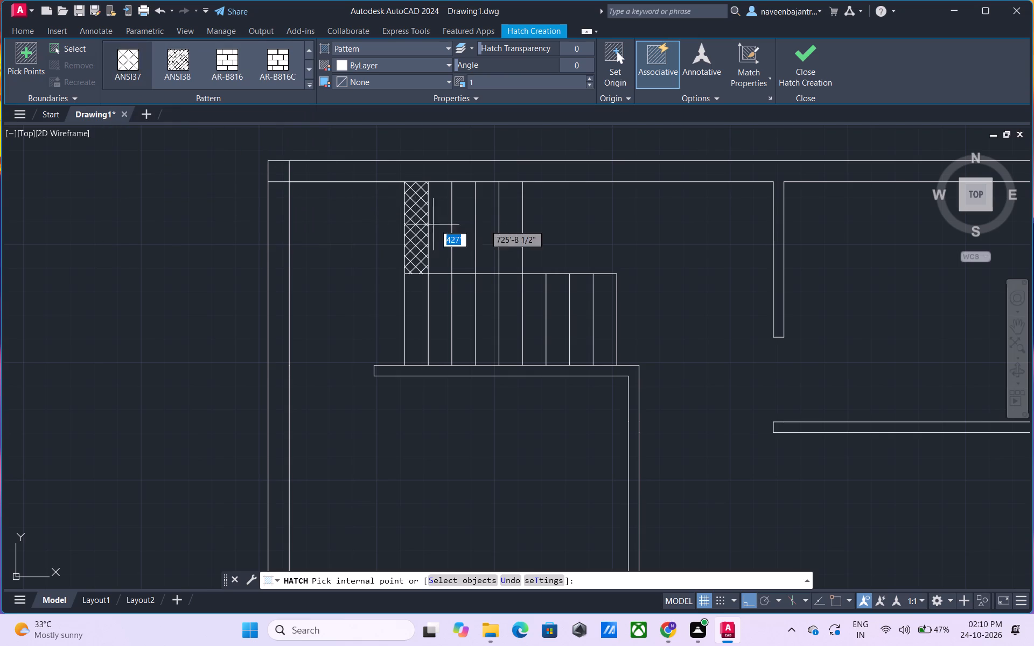
left_click(418, 227)
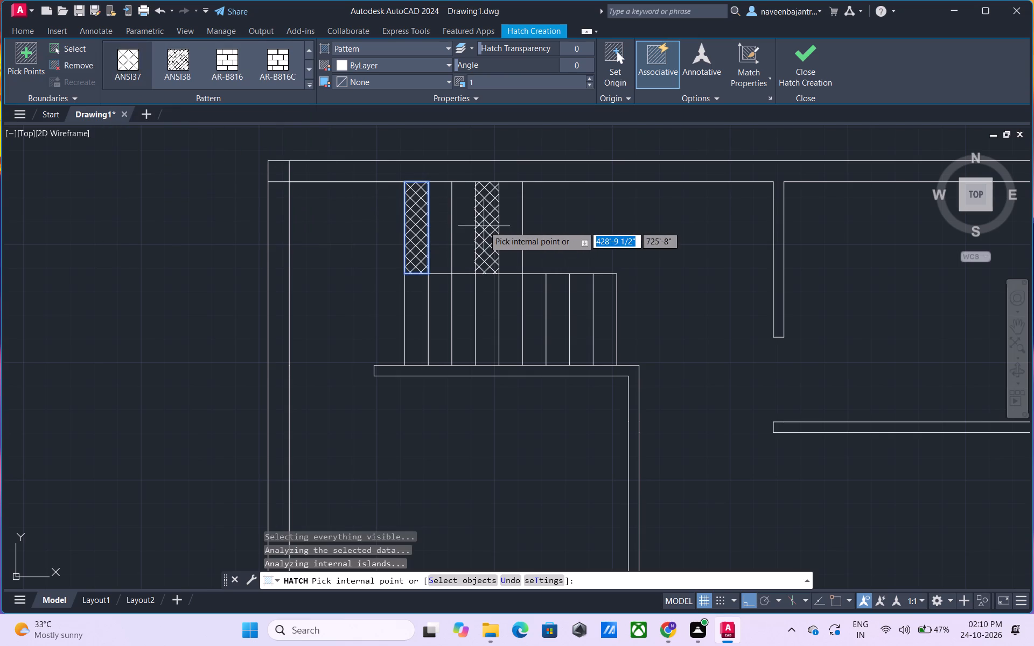
left_click(458, 229)
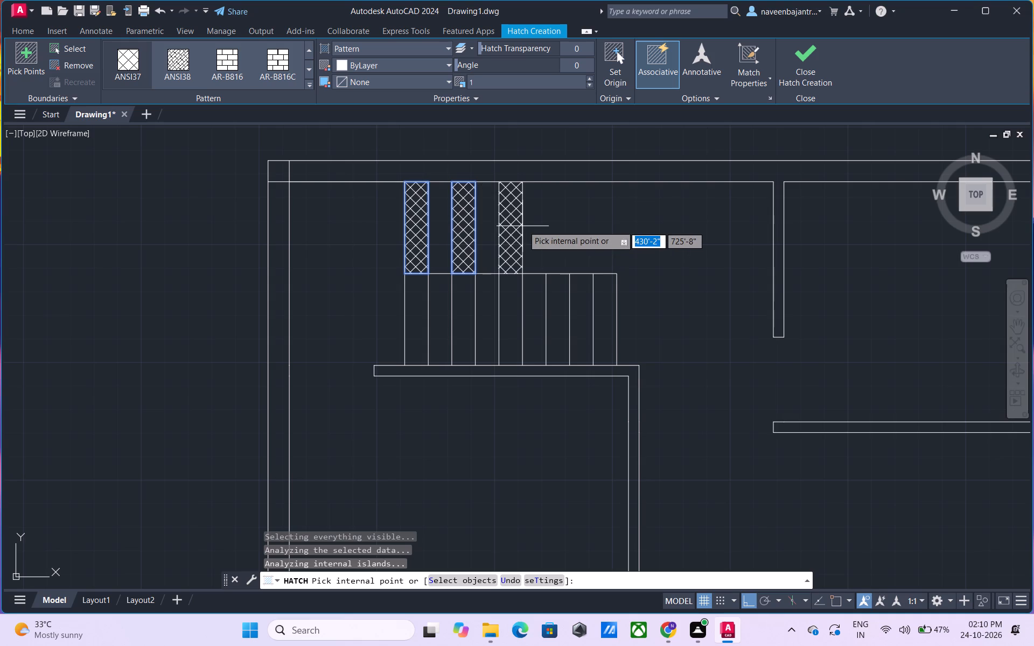
left_click(509, 228)
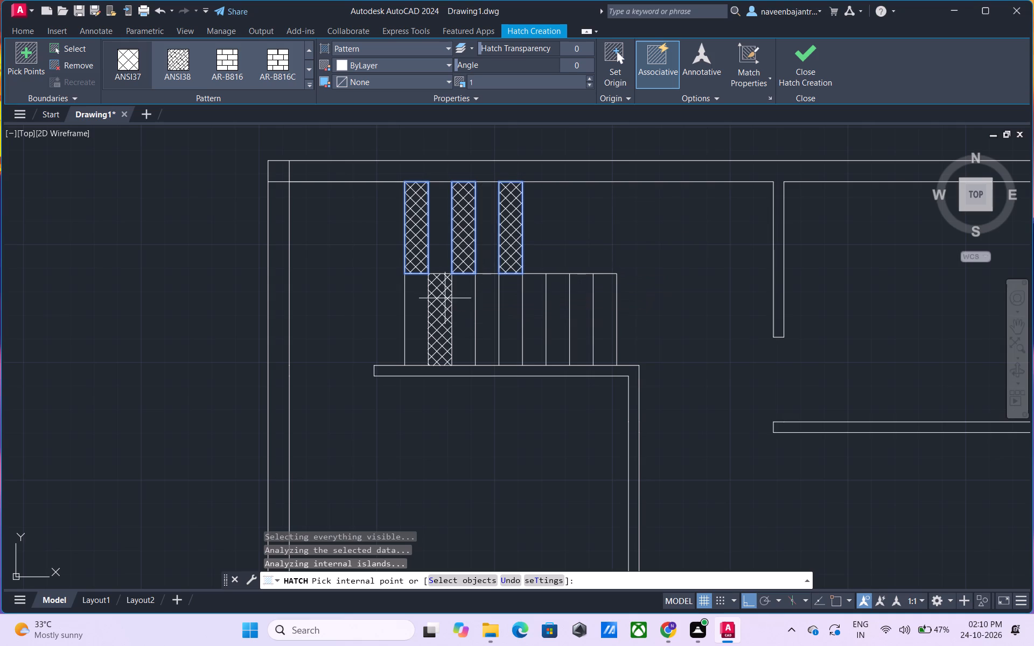
left_click(445, 298)
left_click(481, 297)
left_click(541, 297)
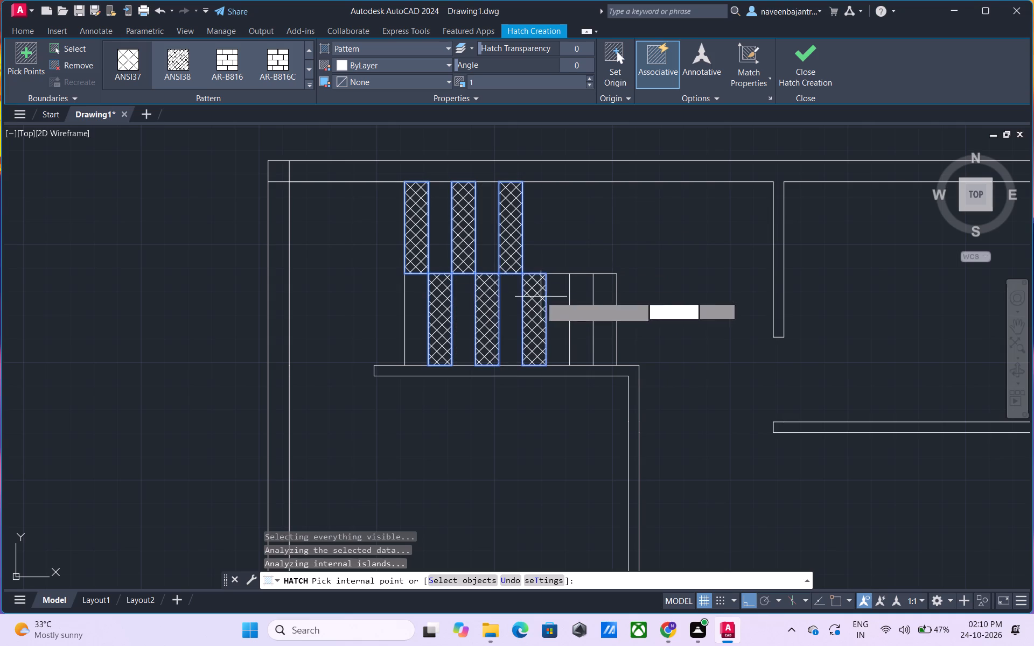
left_click(584, 298)
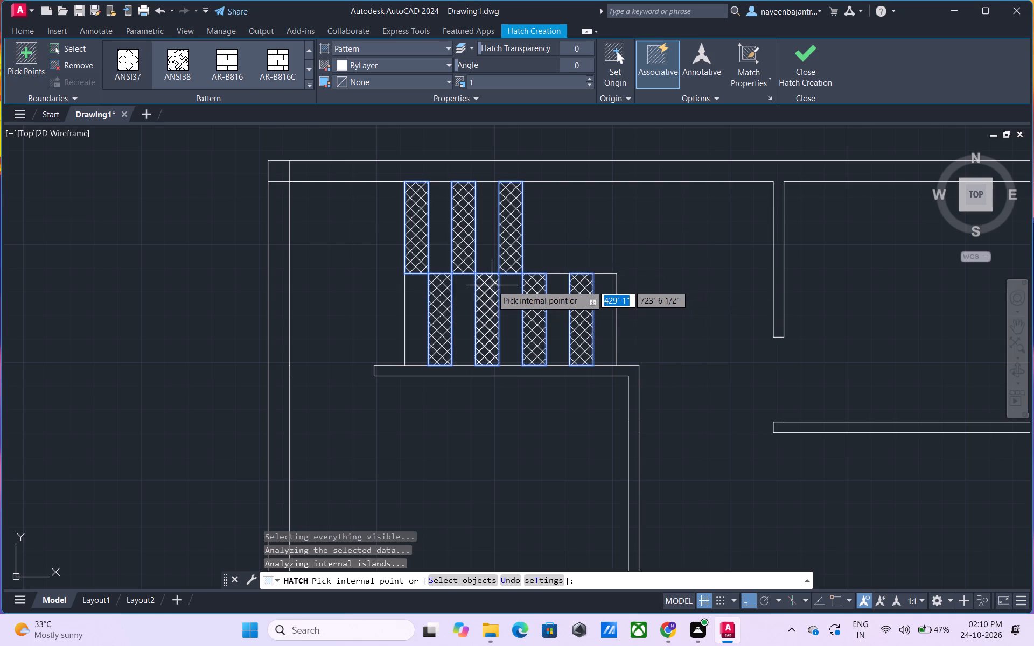
key("Escape")
Examine the ANSI37 hatch on the staircase treads up close and in relation to the surrounding walls.
scroll(646, 290, "down", 1)
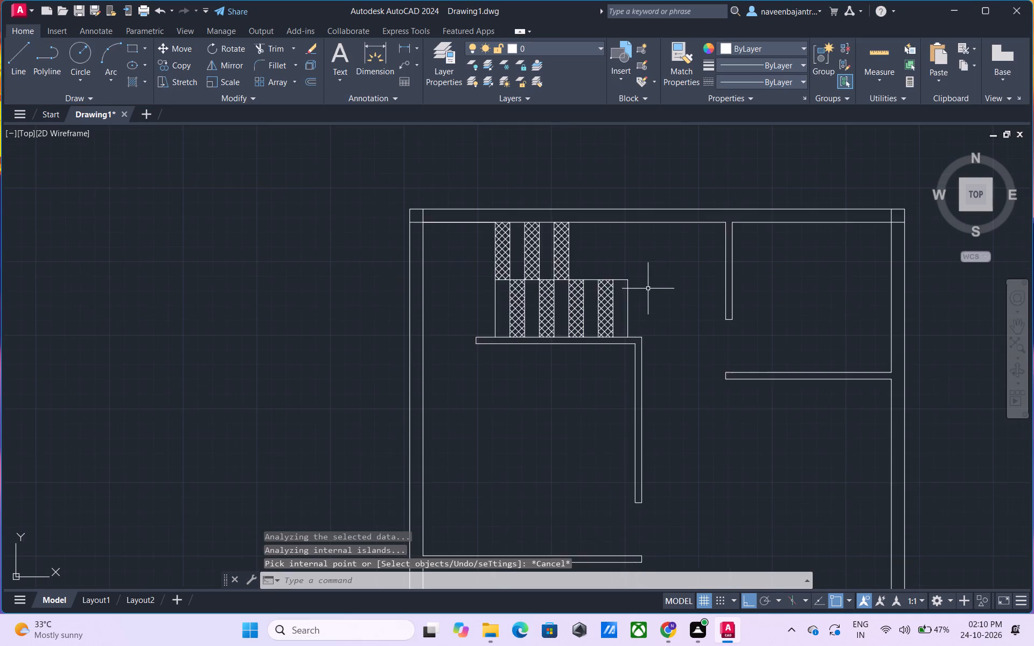
scroll(648, 288, "down", 1)
middle_click_drag(669, 280, 563, 294)
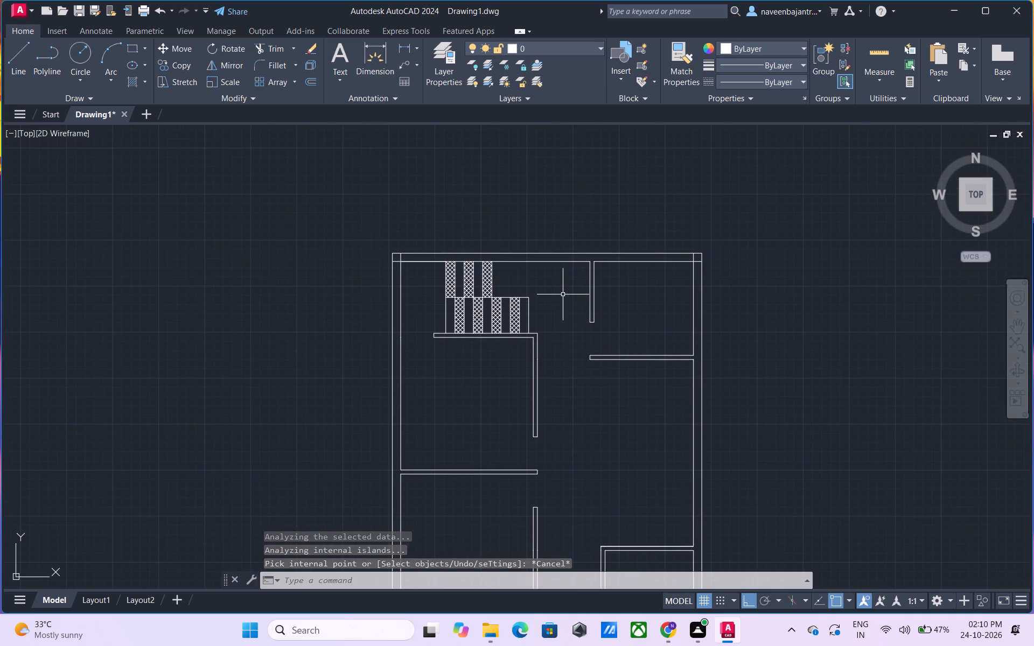
scroll(470, 301, "up", 3)
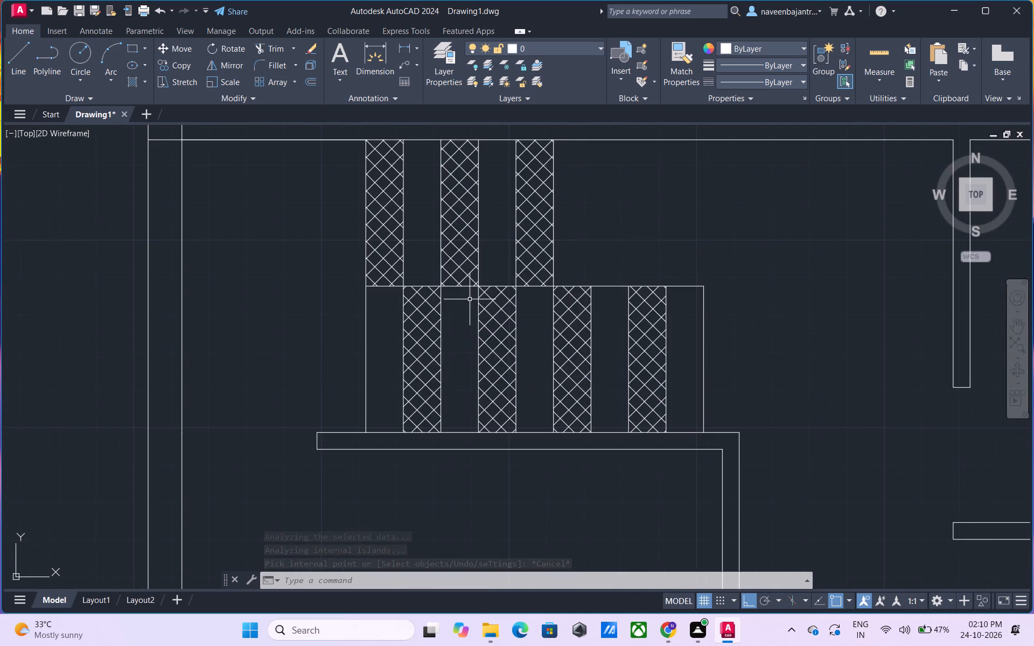
scroll(480, 285, "up", 6)
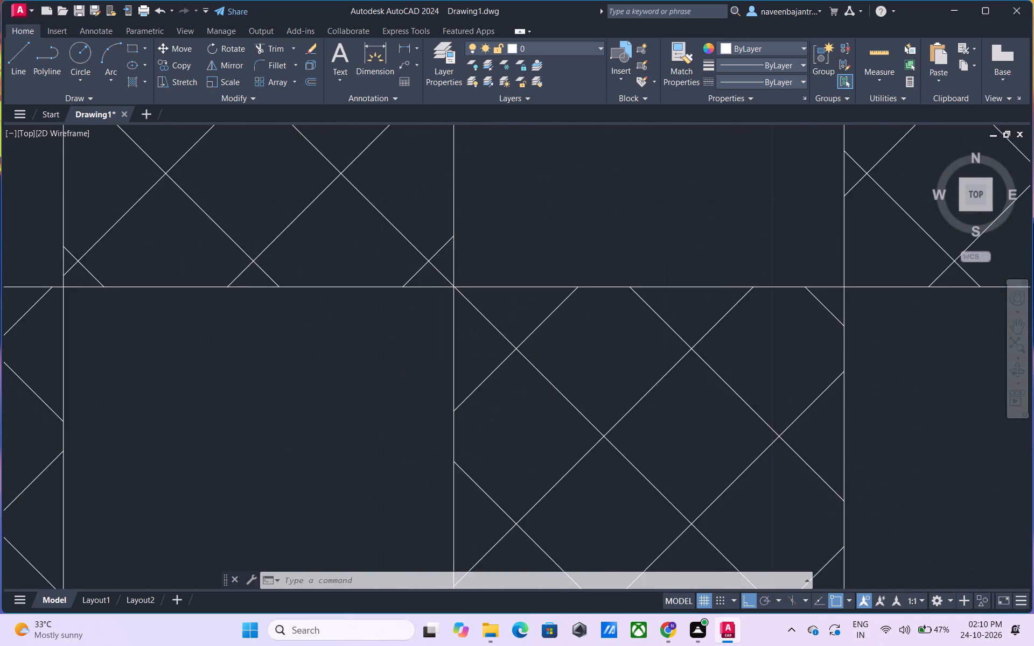
scroll(434, 291, "down", 2)
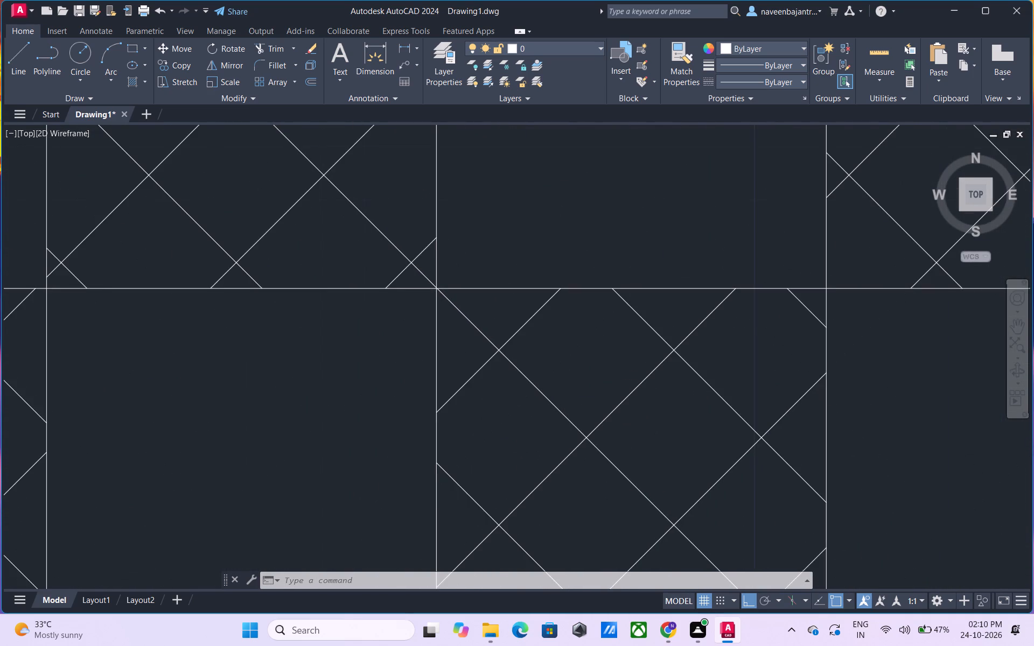
scroll(434, 291, "down", 4)
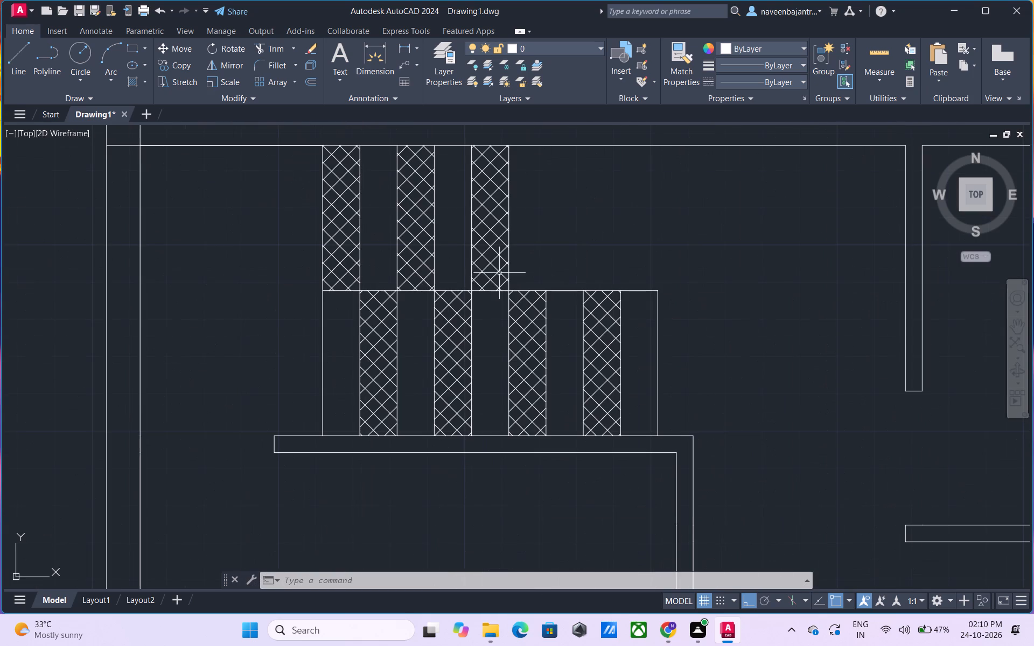
middle_click_drag(606, 251, 589, 262)
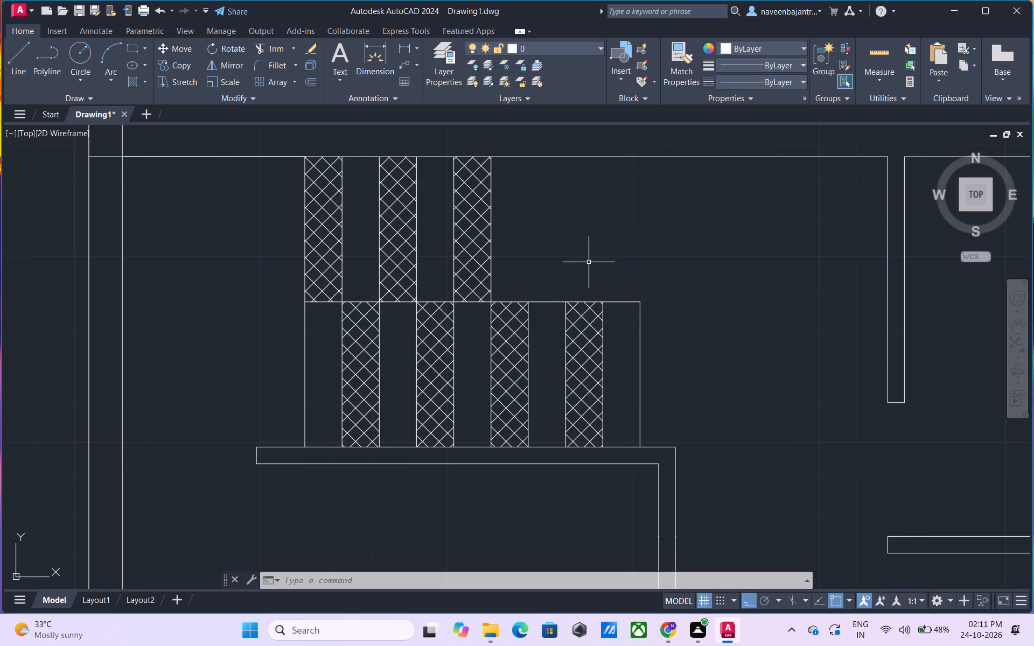
scroll(589, 262, "down", 1)
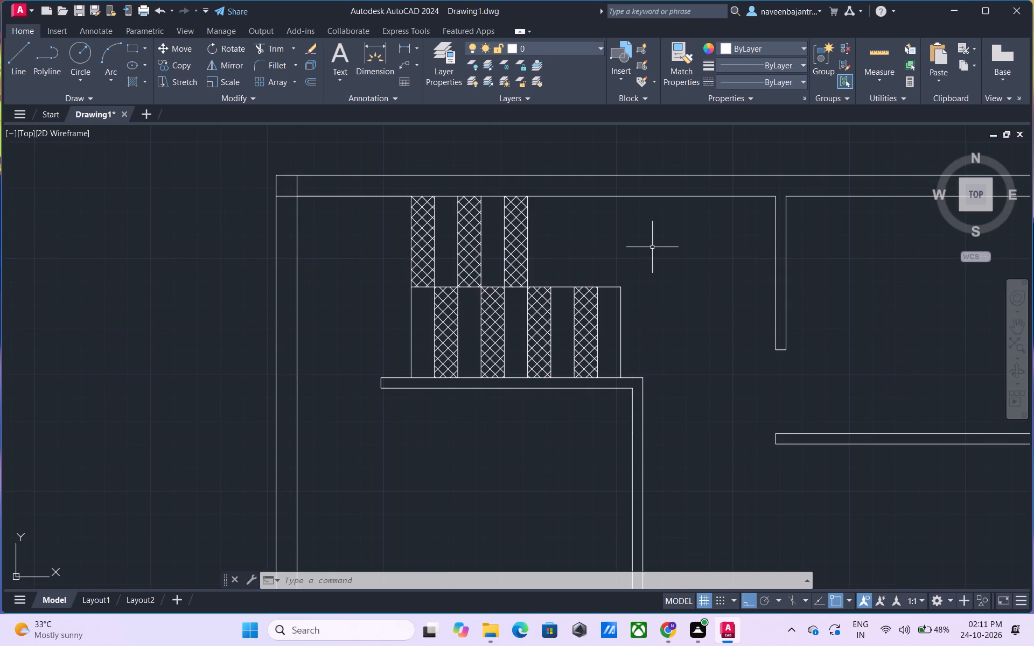
middle_click_drag(633, 247, 578, 246)
middle_click(570, 246)
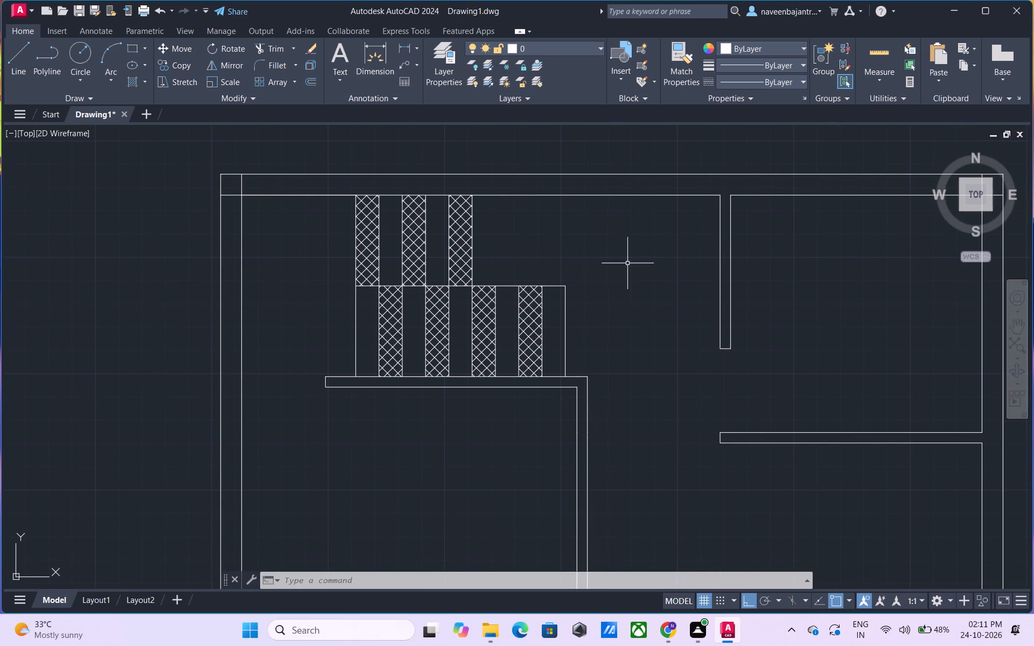
middle_click_drag(614, 261, 594, 257)
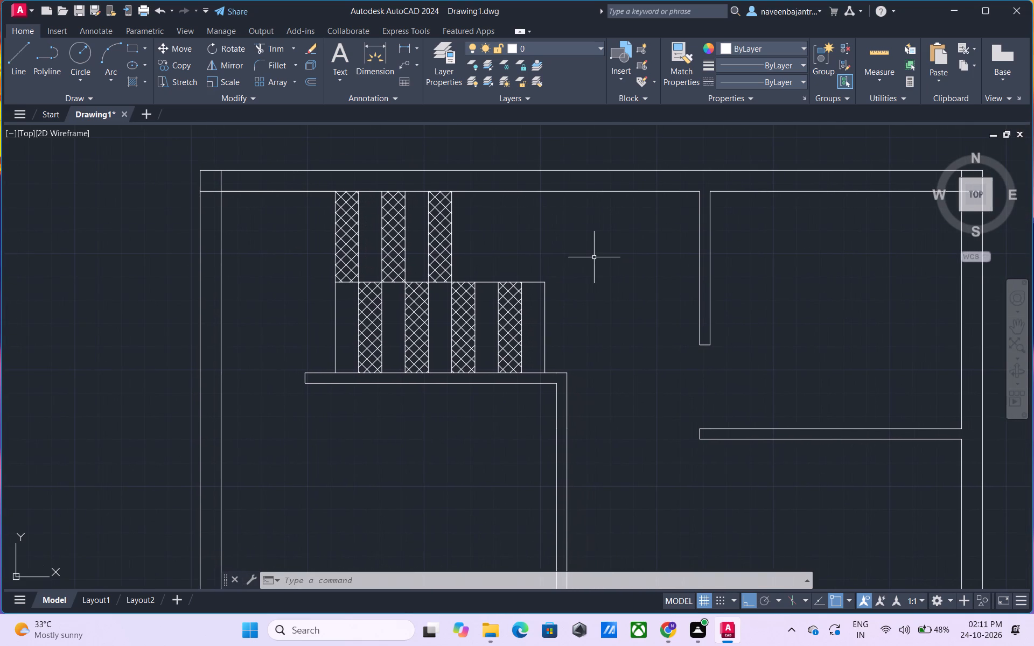
scroll(594, 257, "down", 1)
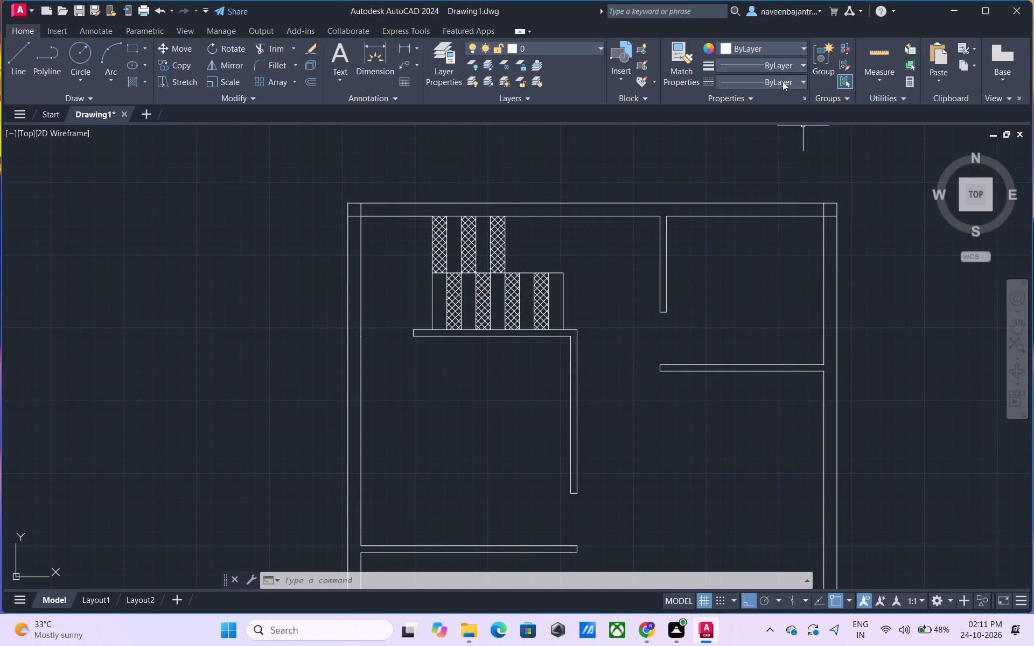
Open the Linetype Manager's list of loadable linetypes and examine the patterns available in acadiso.lin, from the ISO dashes through to Zigzag.
left_click(783, 81)
left_click(747, 162)
left_click(630, 204)
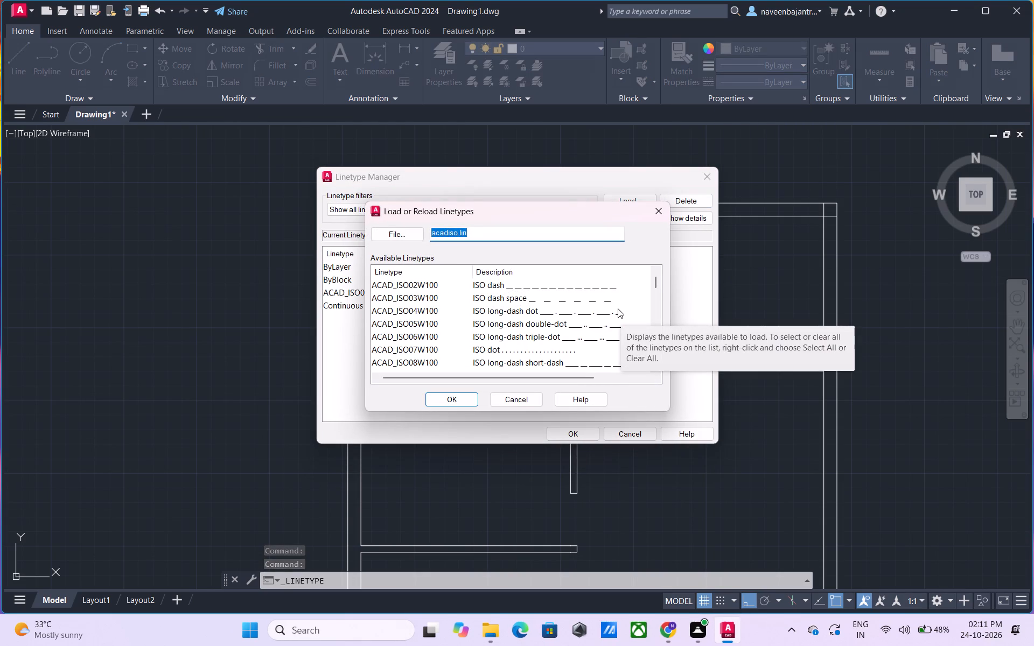
scroll(618, 308, "down", 1)
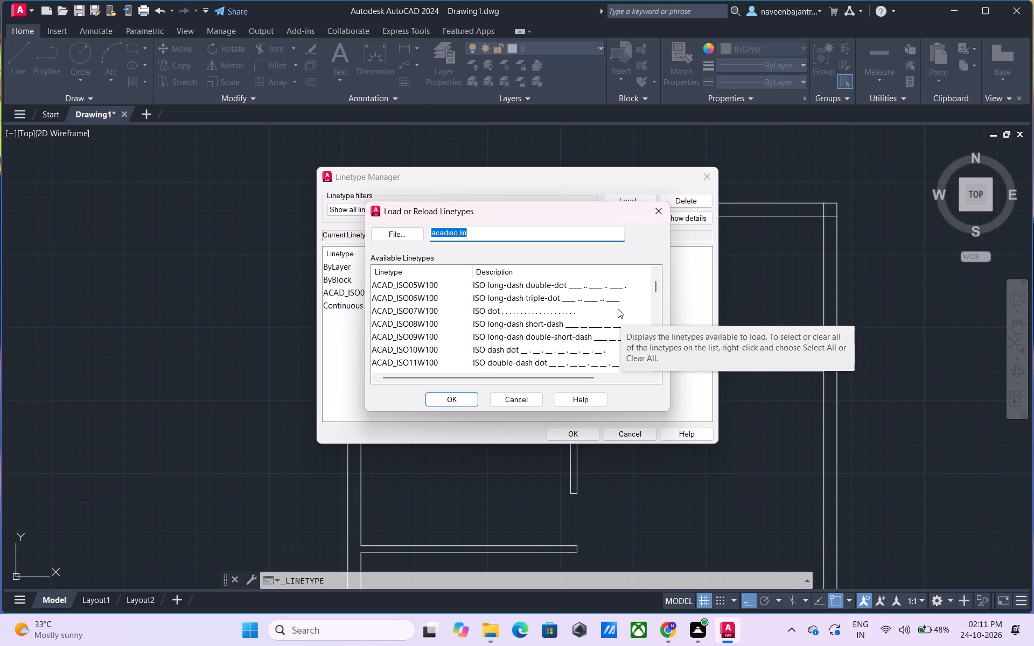
scroll(618, 308, "down", 1)
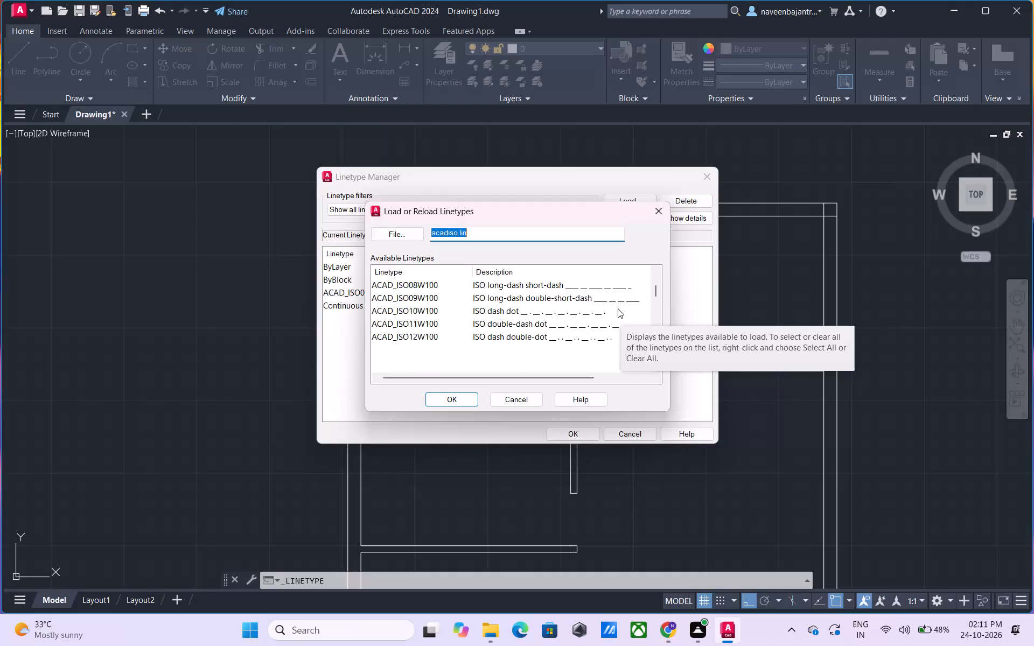
scroll(618, 308, "down", 1)
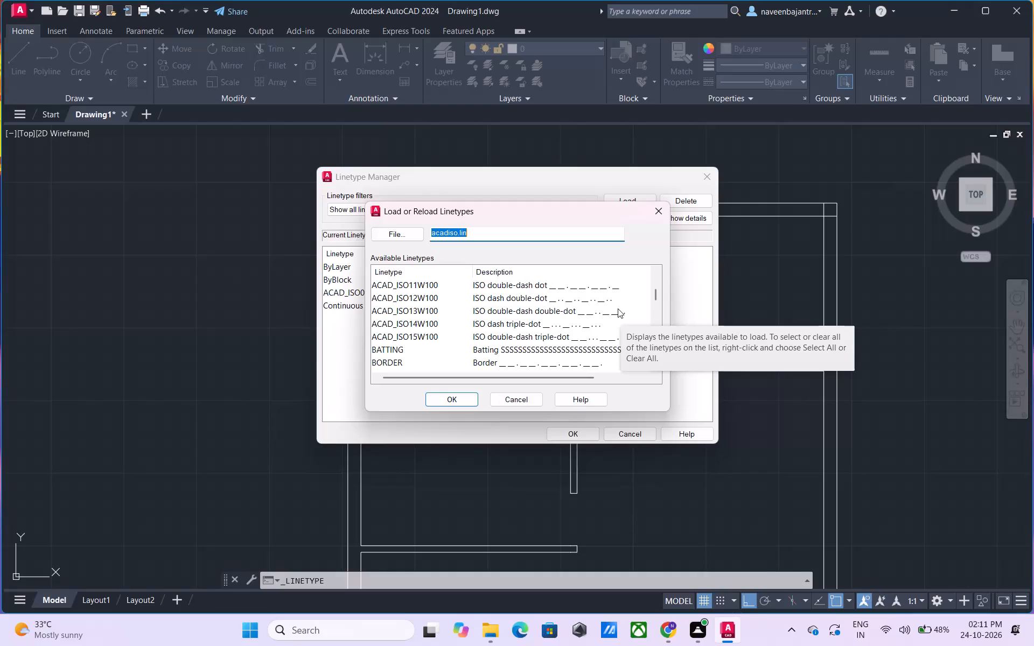
scroll(618, 308, "down", 1)
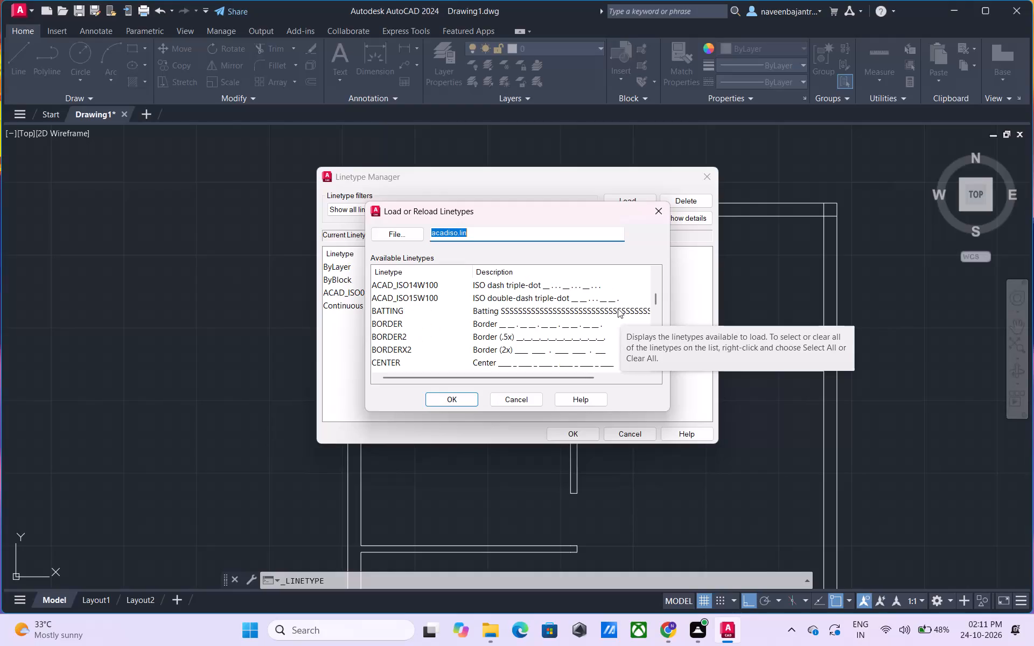
scroll(618, 308, "down", 1)
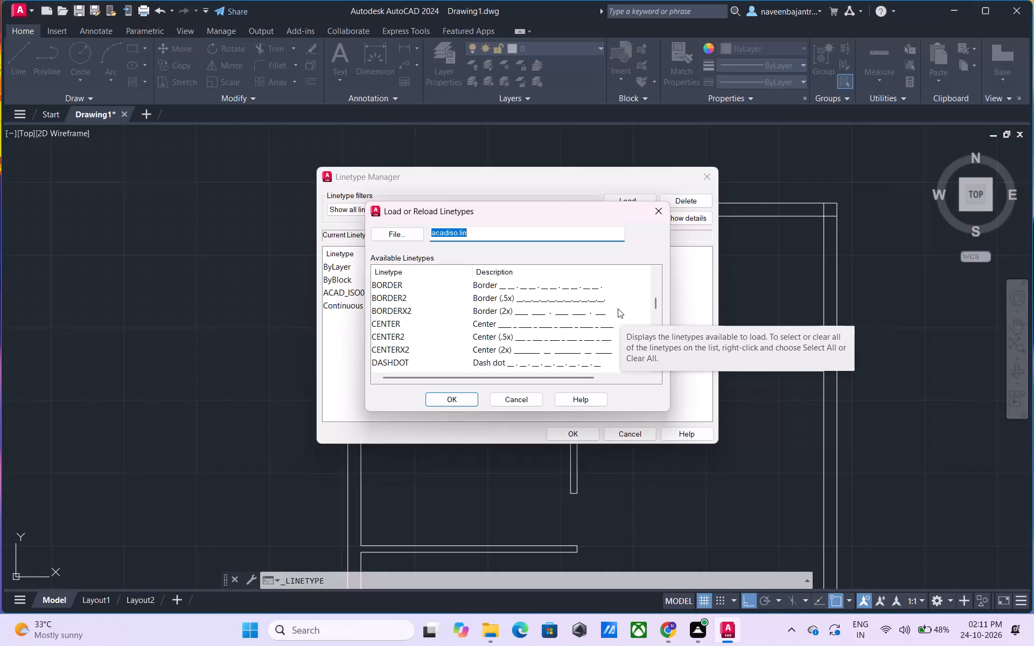
scroll(618, 308, "down", 1)
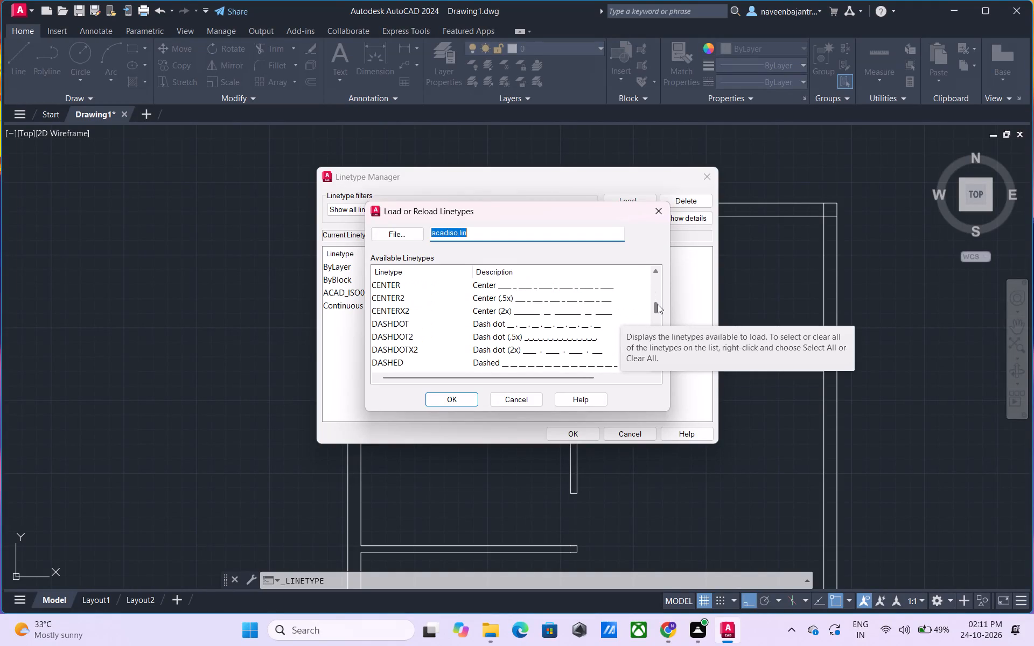
scroll(658, 304, "down", 1)
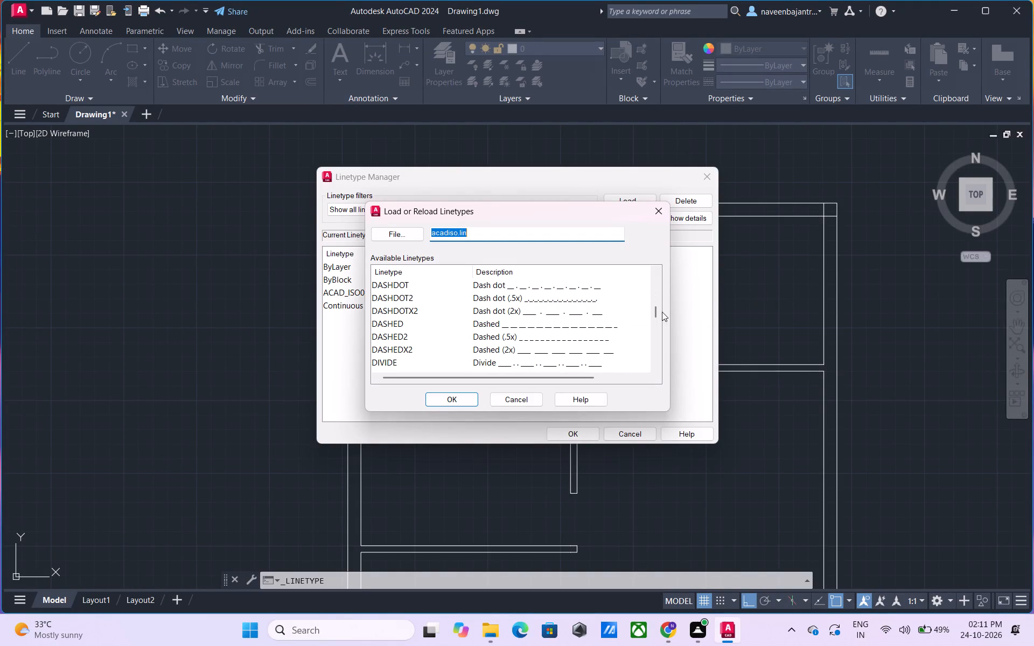
scroll(658, 315, "down", 1)
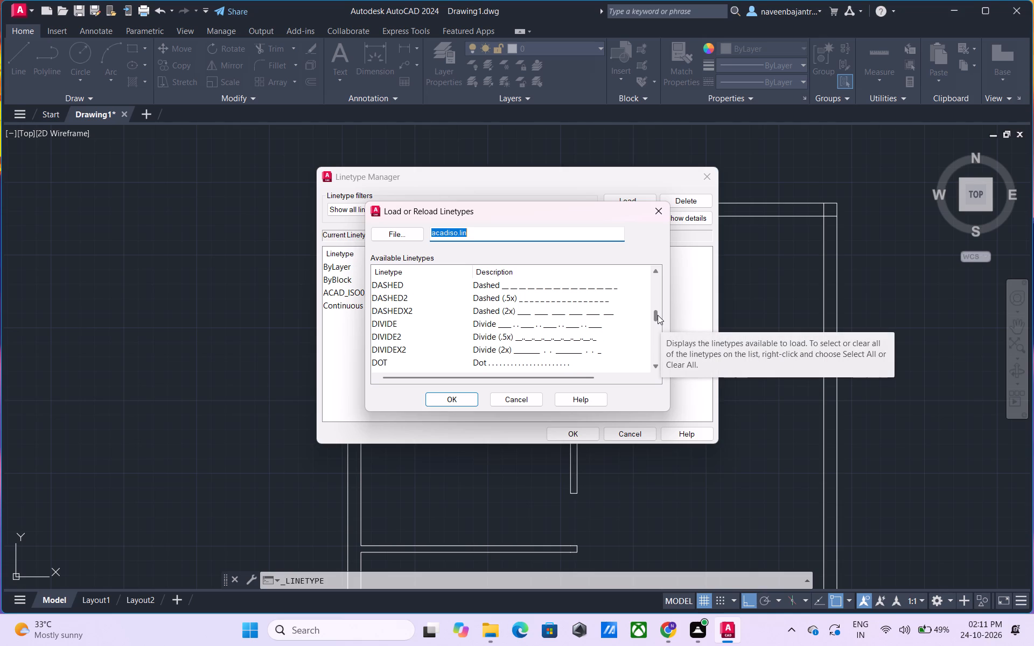
scroll(658, 315, "down", 1)
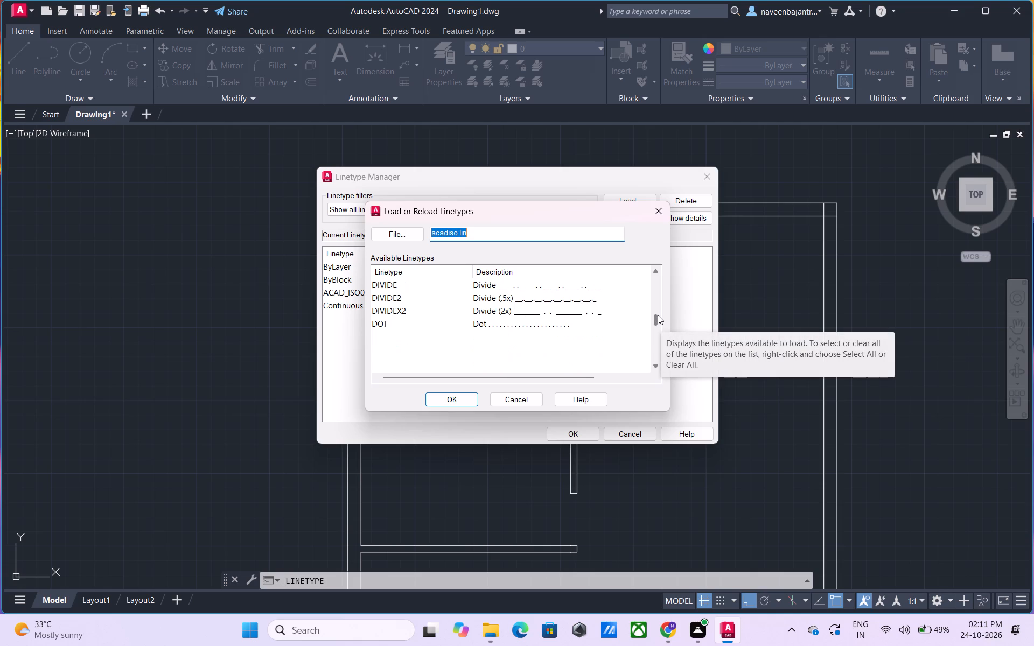
scroll(658, 315, "down", 1)
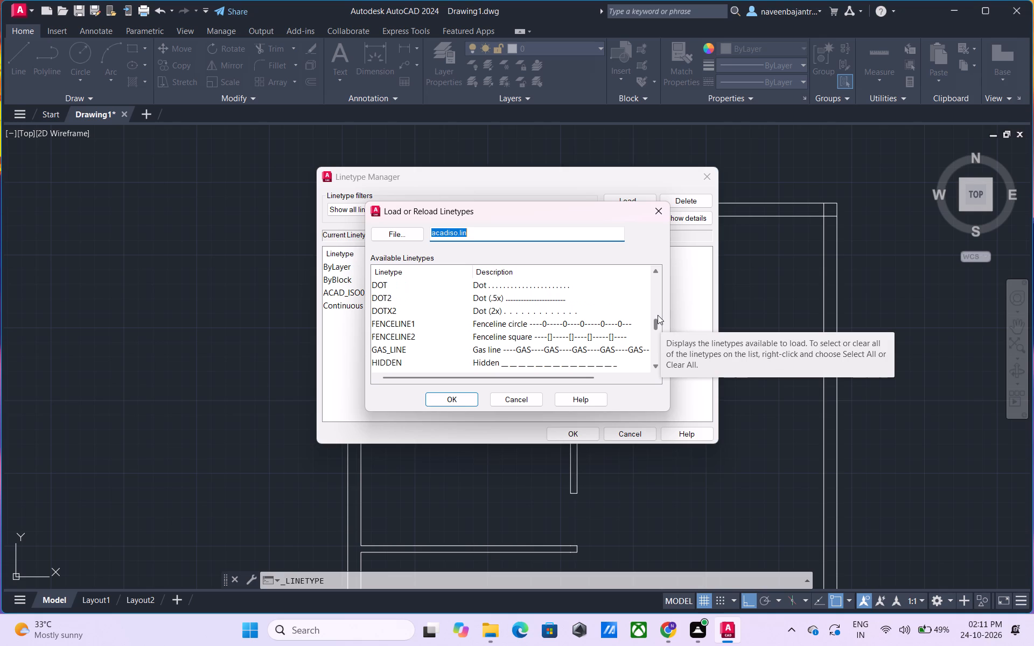
scroll(658, 315, "down", 1)
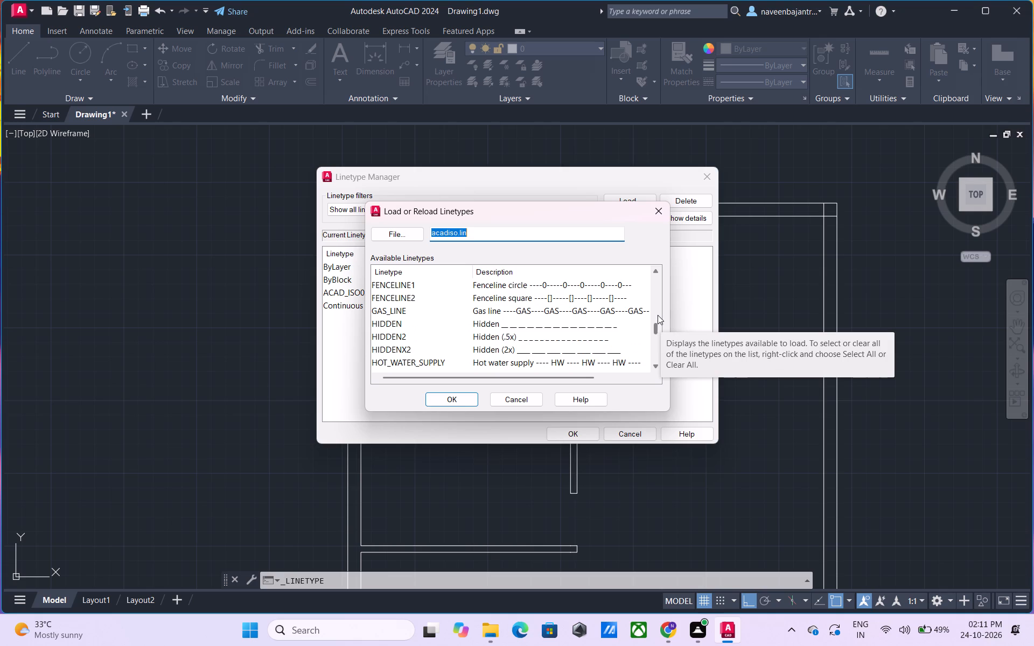
scroll(658, 315, "down", 1)
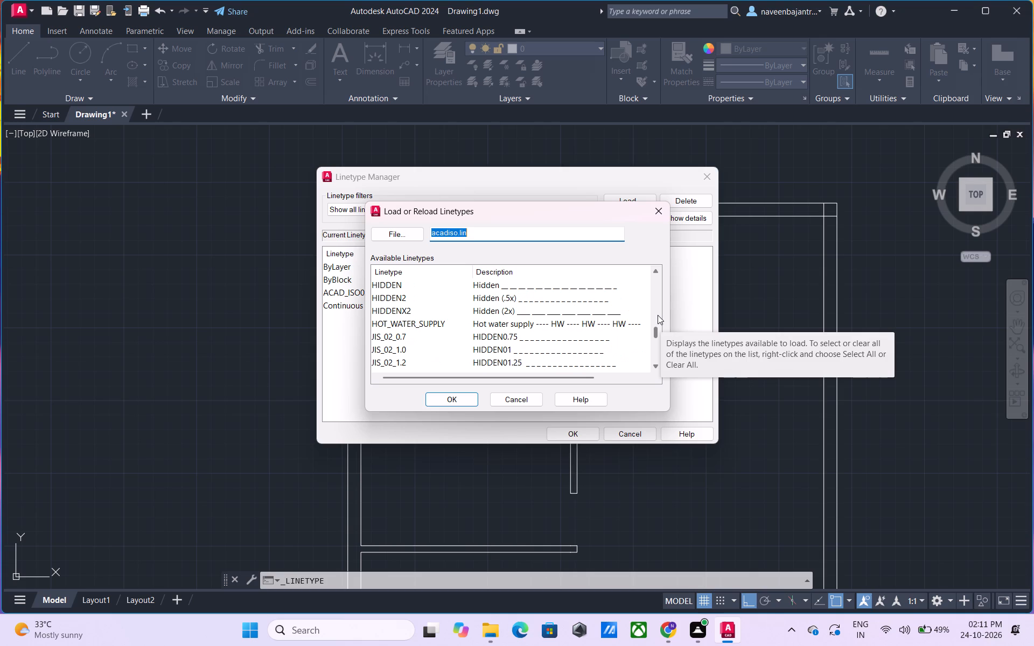
scroll(658, 315, "down", 1)
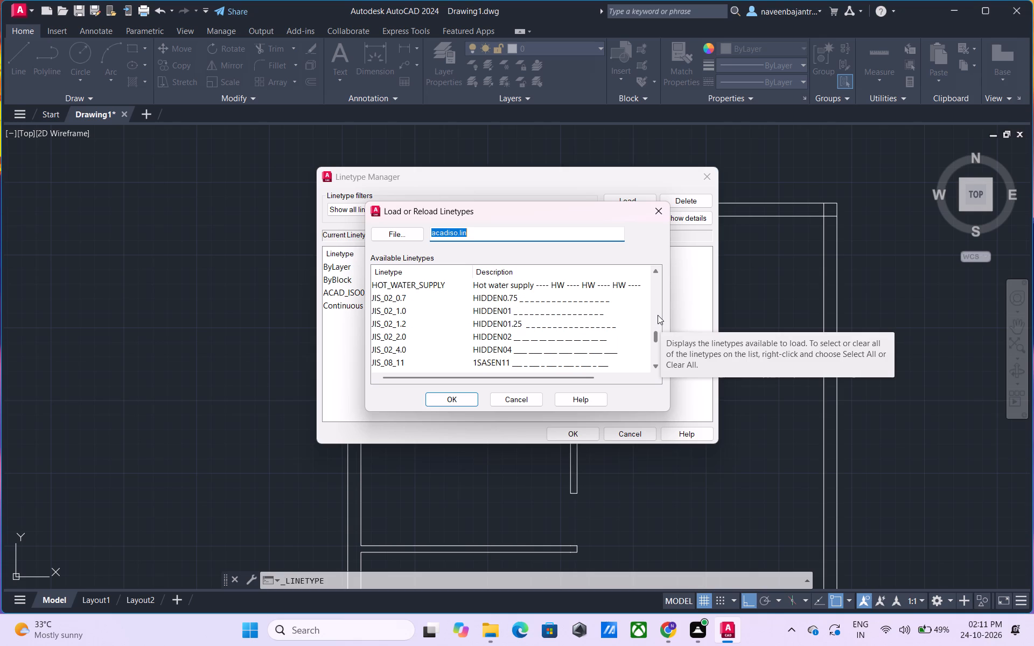
scroll(658, 315, "down", 1)
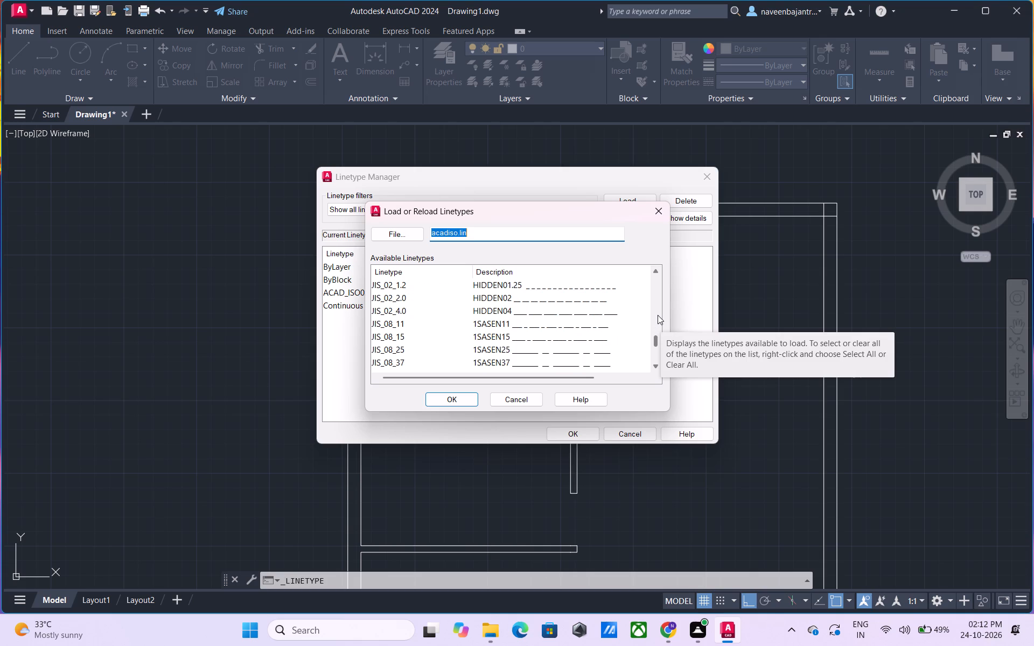
scroll(658, 315, "down", 1)
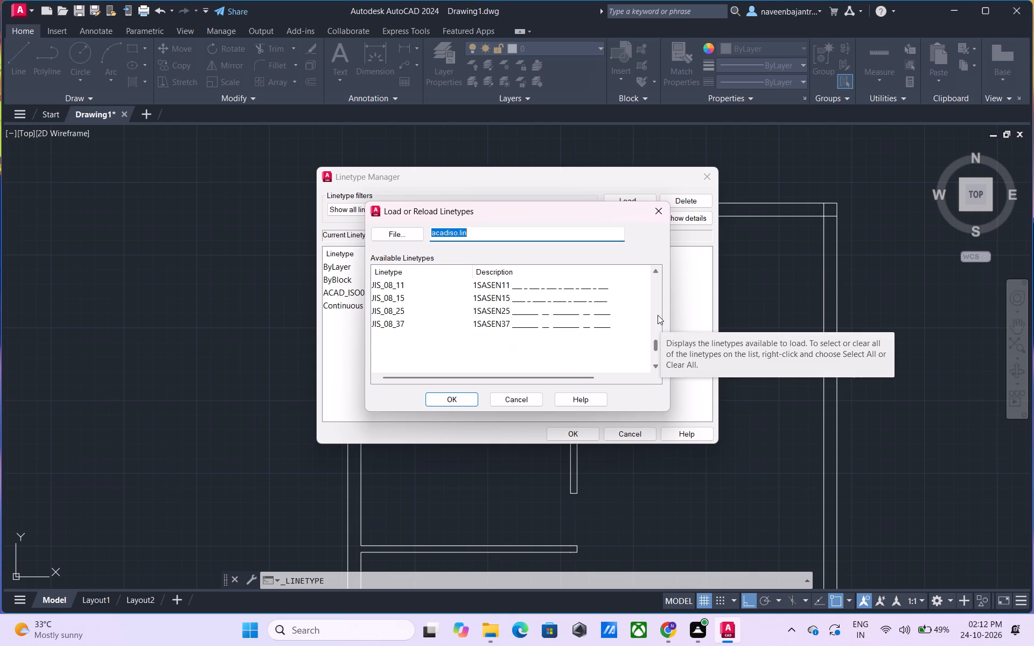
scroll(658, 315, "down", 1)
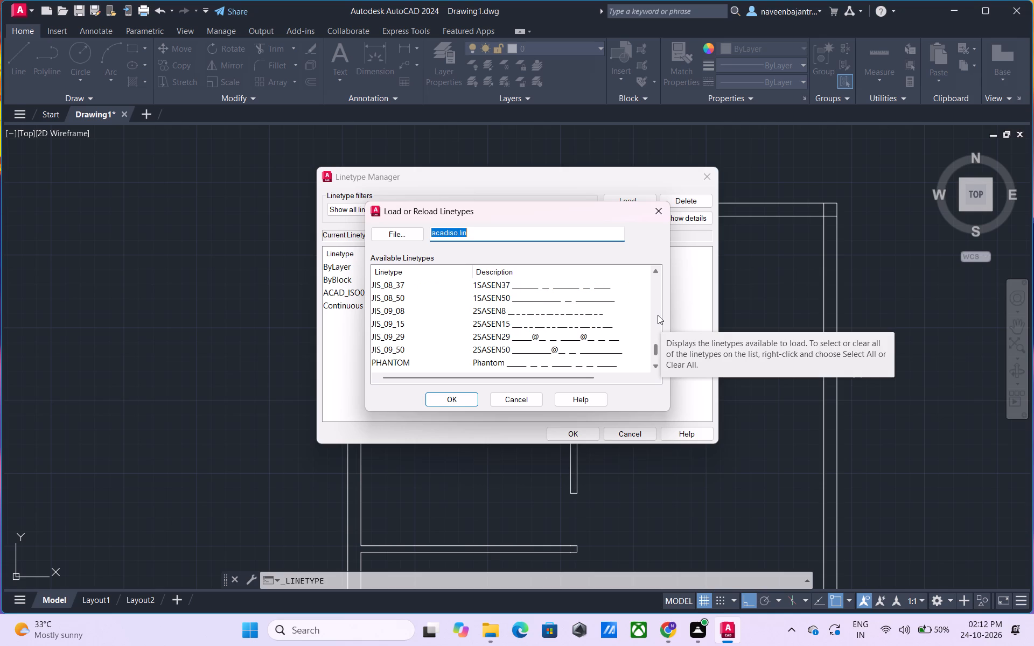
scroll(658, 315, "down", 1)
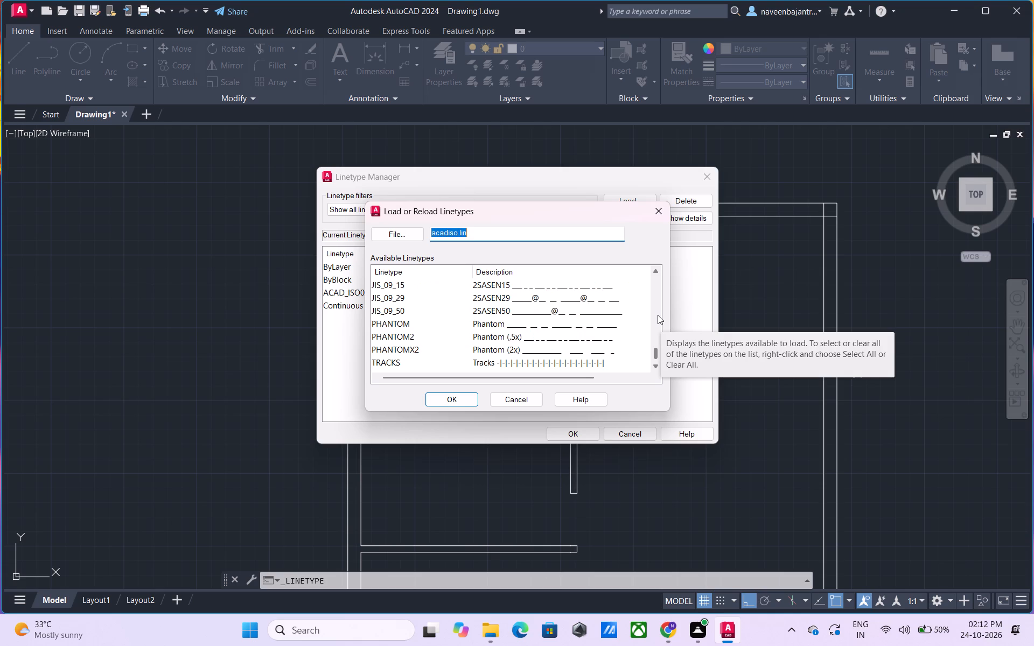
scroll(658, 315, "down", 1)
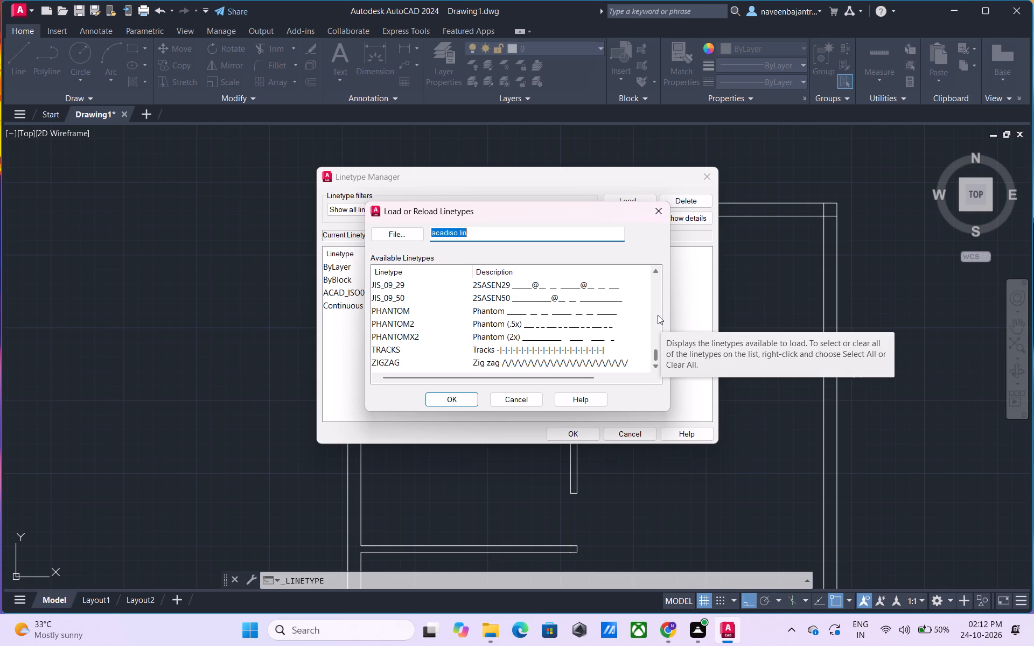
scroll(658, 315, "up", 2)
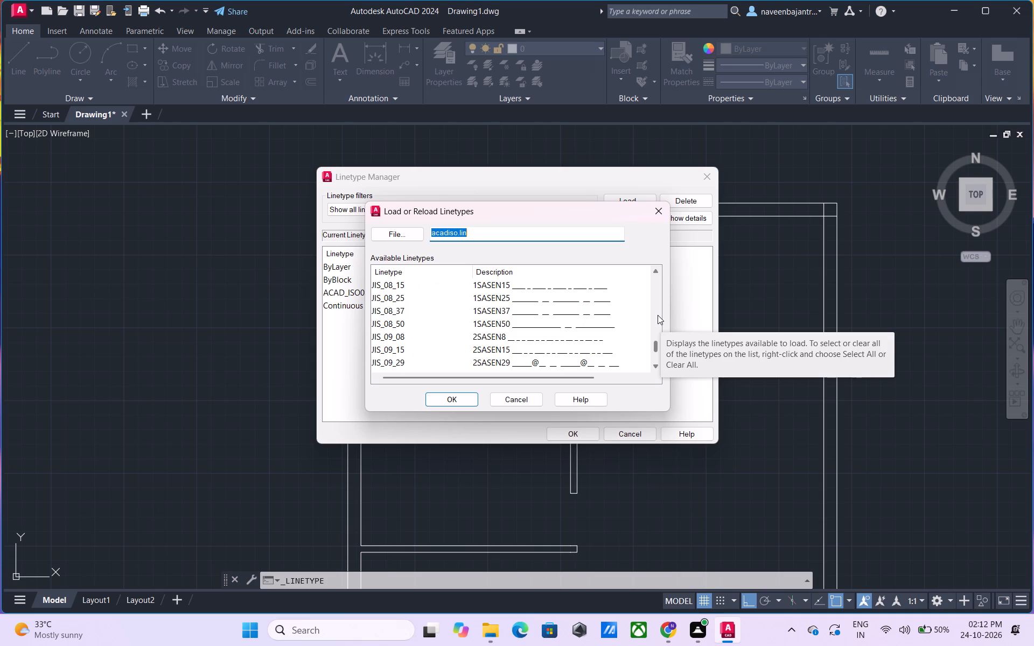
scroll(658, 315, "up", 1)
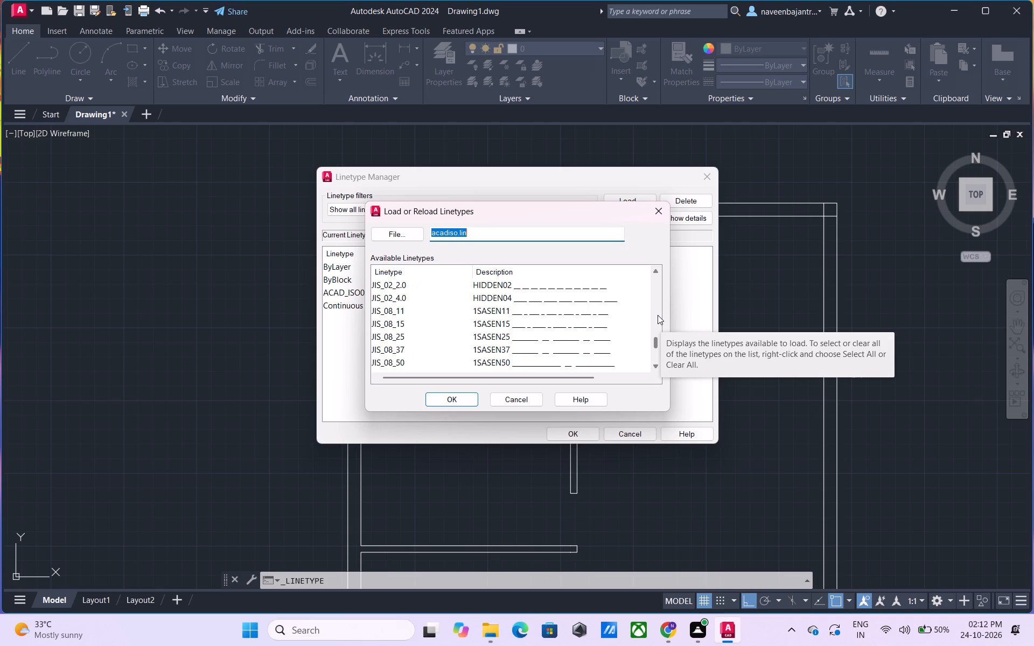
scroll(658, 315, "up", 1)
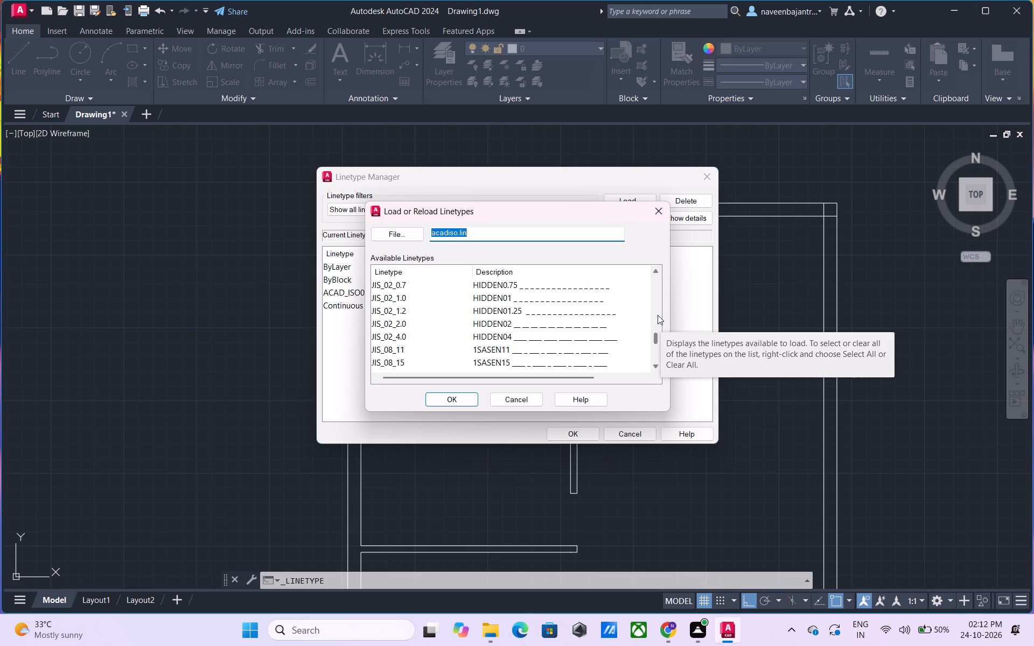
scroll(658, 315, "up", 1)
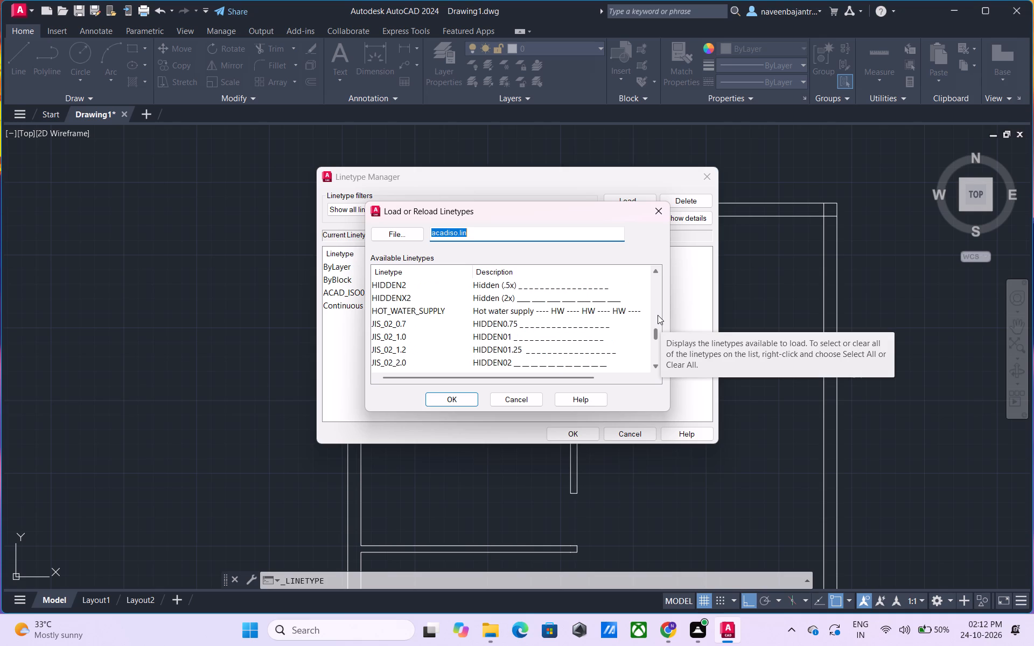
scroll(658, 315, "up", 1)
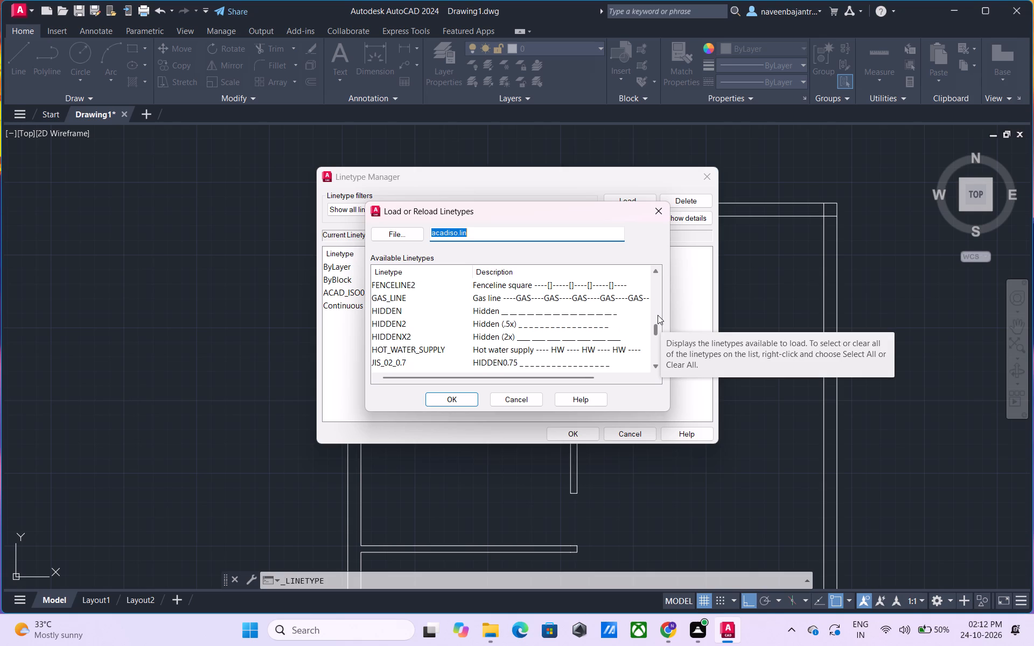
scroll(658, 315, "up", 1)
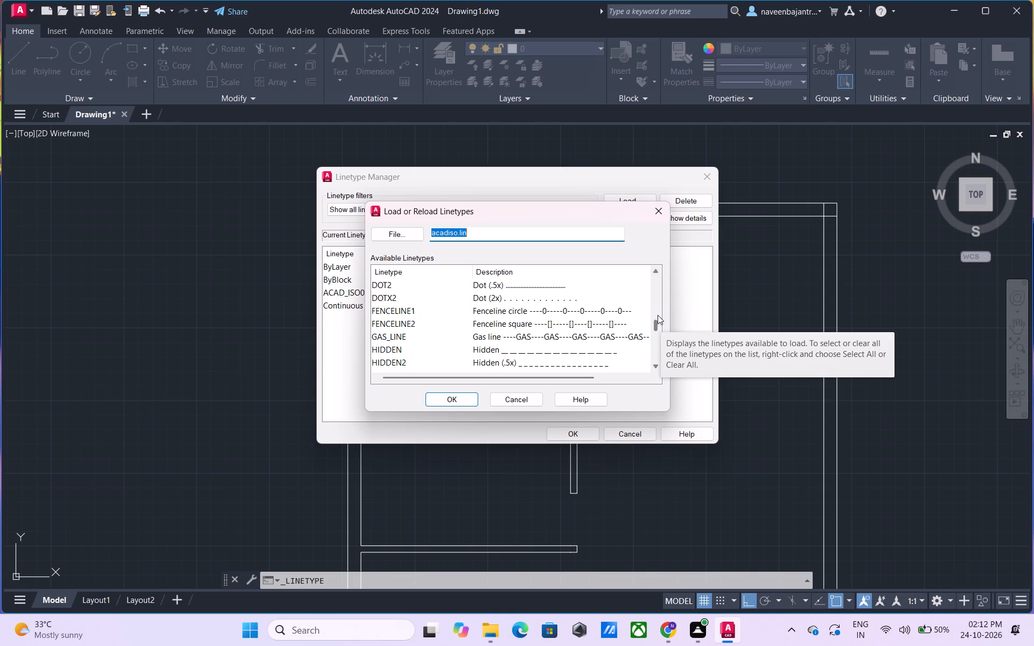
scroll(658, 315, "up", 1)
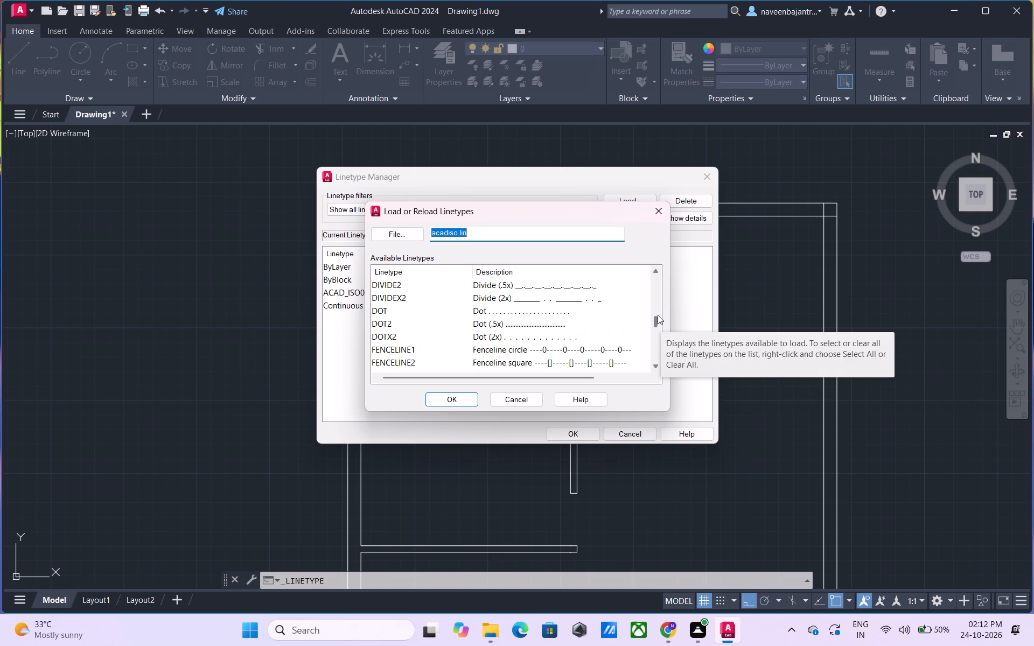
scroll(658, 315, "up", 1)
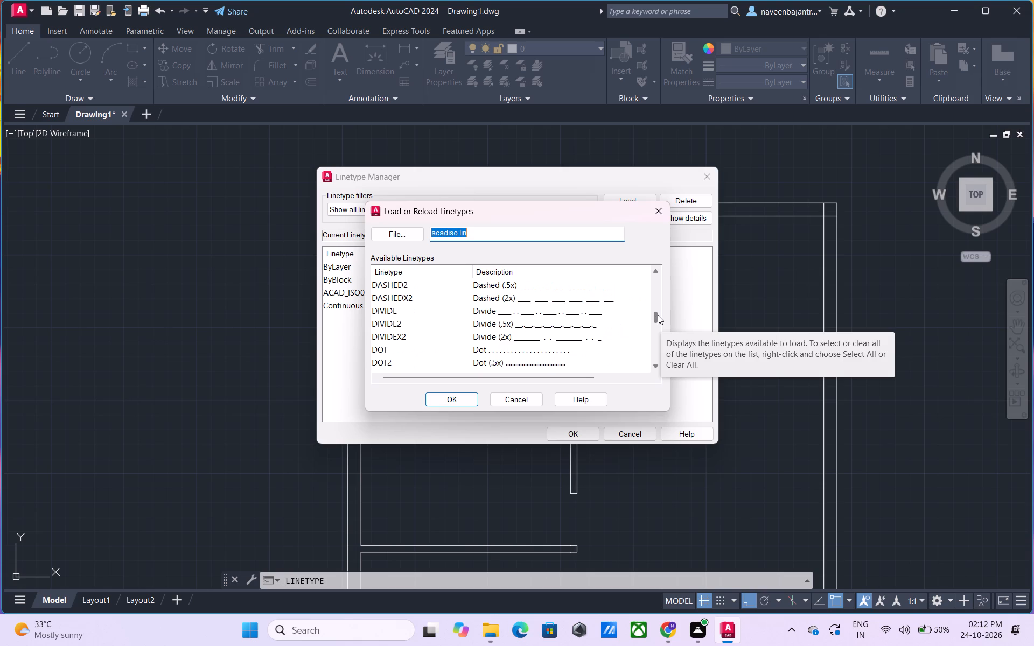
scroll(658, 315, "up", 1)
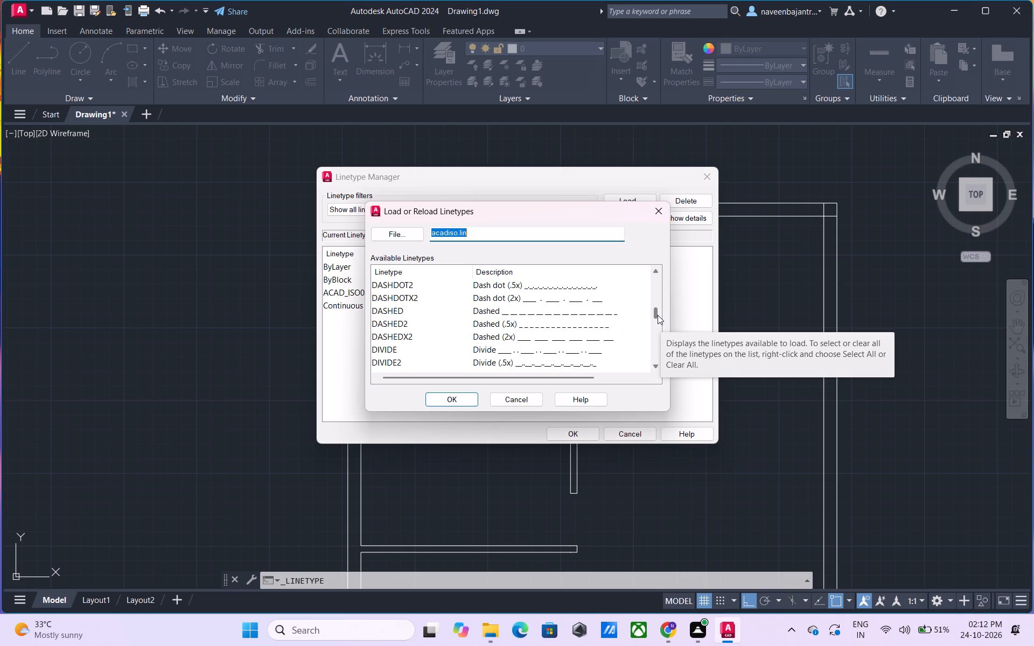
scroll(658, 315, "up", 1)
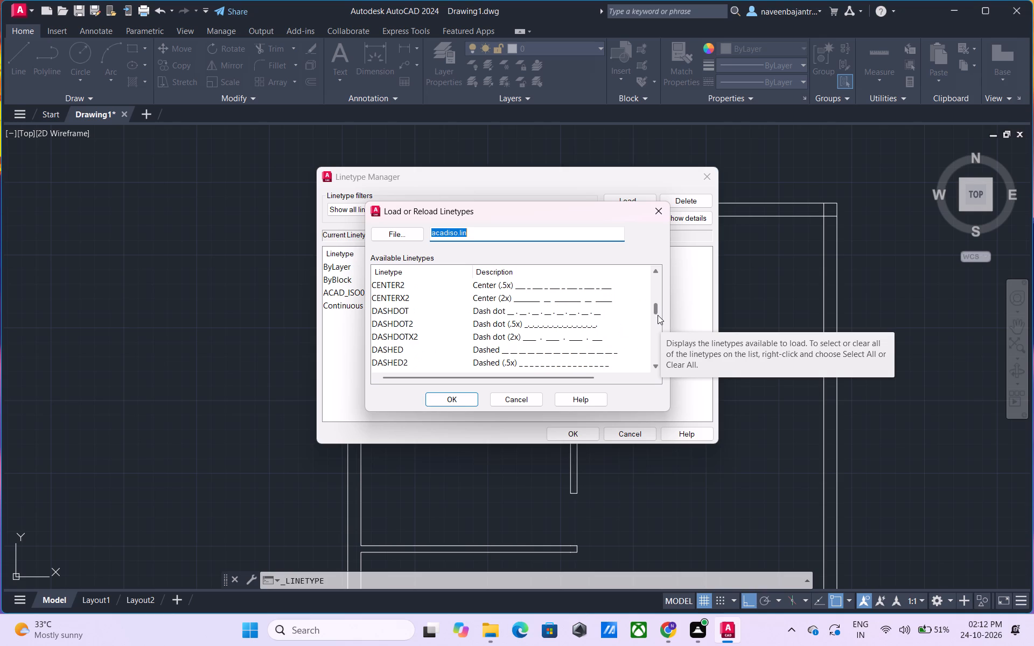
scroll(658, 315, "up", 1)
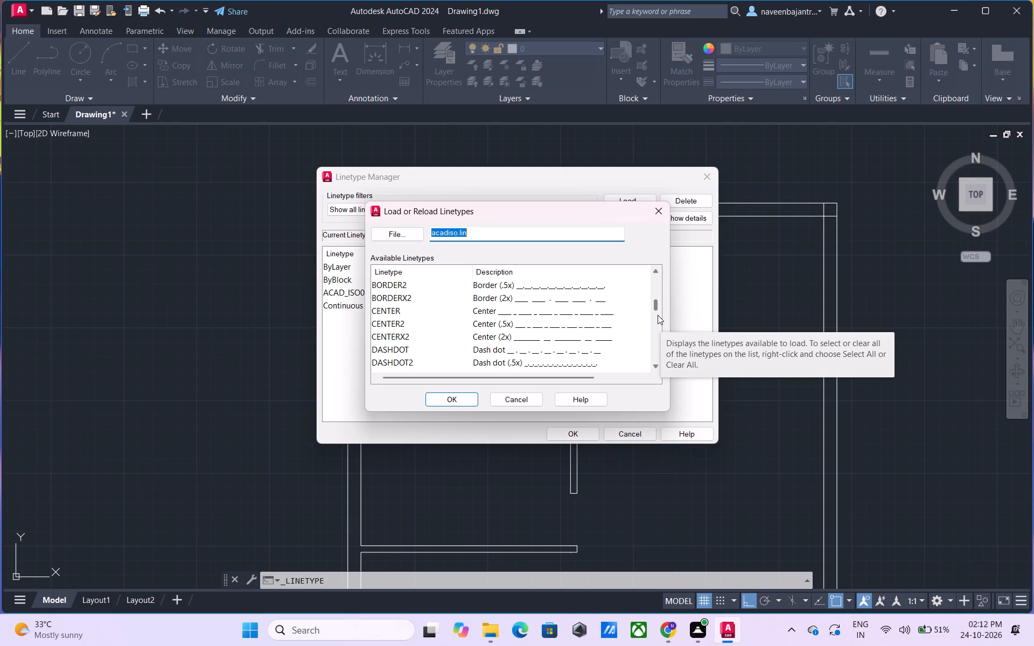
scroll(658, 315, "up", 1)
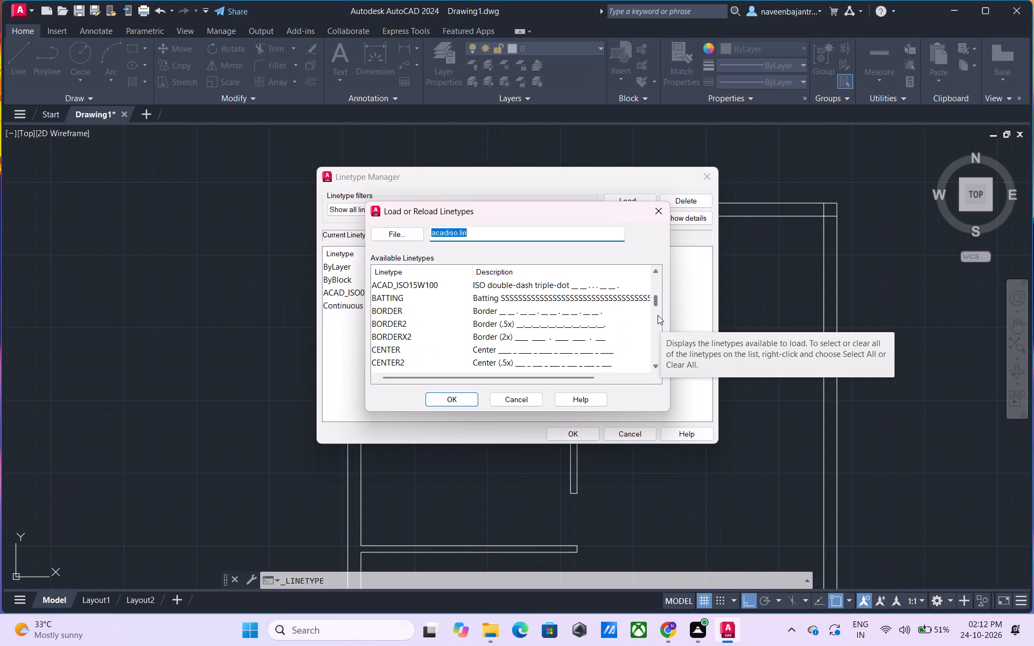
scroll(658, 315, "up", 1)
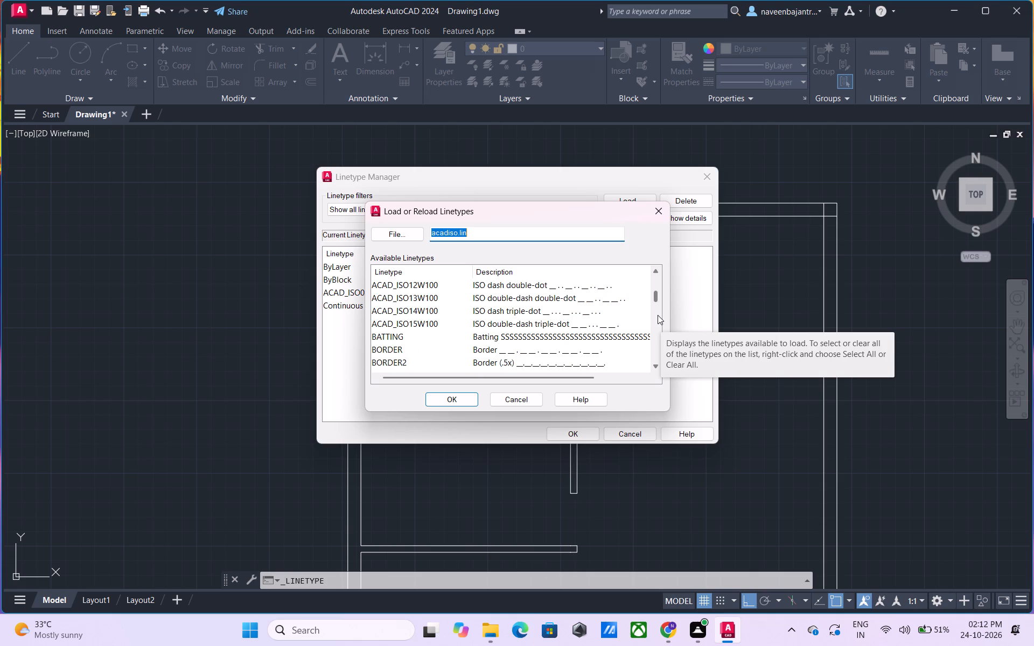
scroll(658, 315, "up", 6)
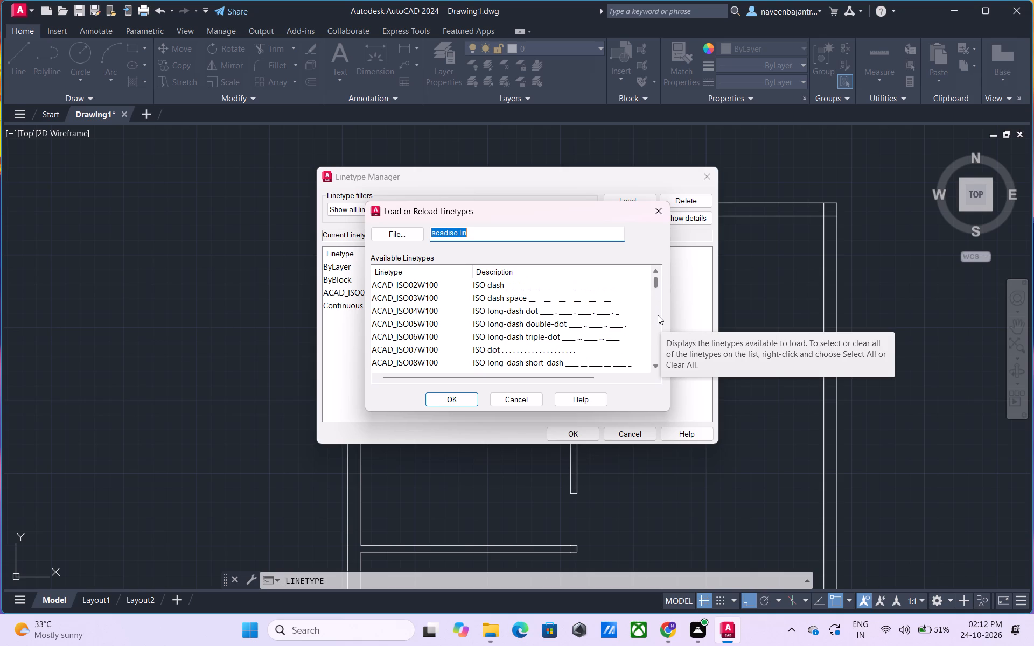
scroll(658, 315, "up", 3)
scroll(658, 315, "down", 6)
scroll(658, 315, "up", 1)
scroll(658, 315, "down", 3)
scroll(658, 315, "up", 1)
scroll(658, 315, "down", 1)
scroll(658, 315, "up", 1)
scroll(658, 315, "down", 4)
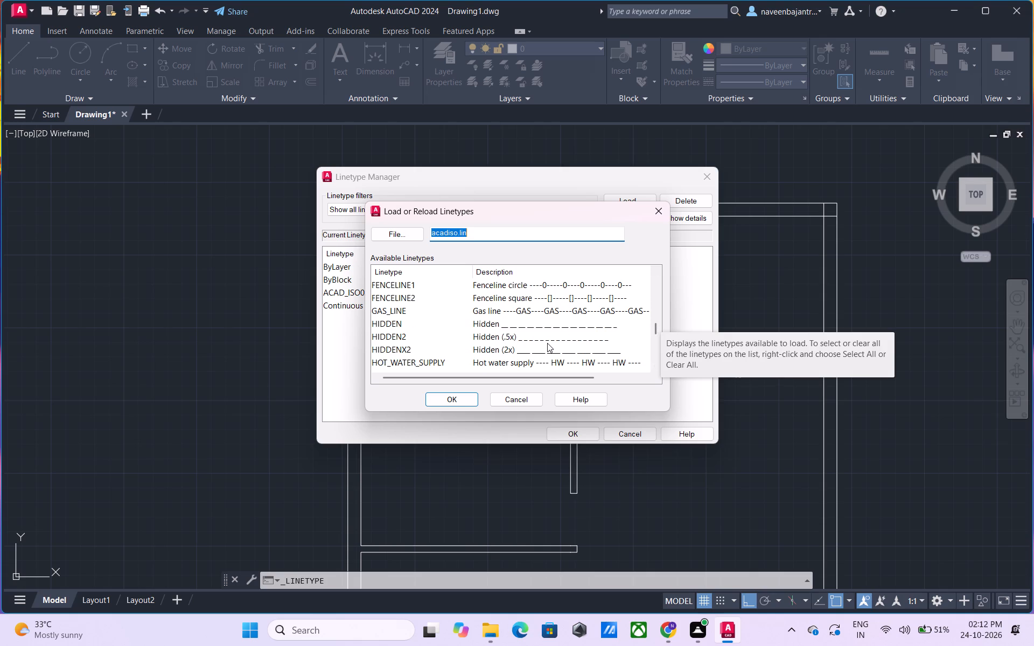
Load the HIDDENX2 linetype from acadiso.lin and close the Linetype Manager.
left_click(547, 343)
left_click(467, 406)
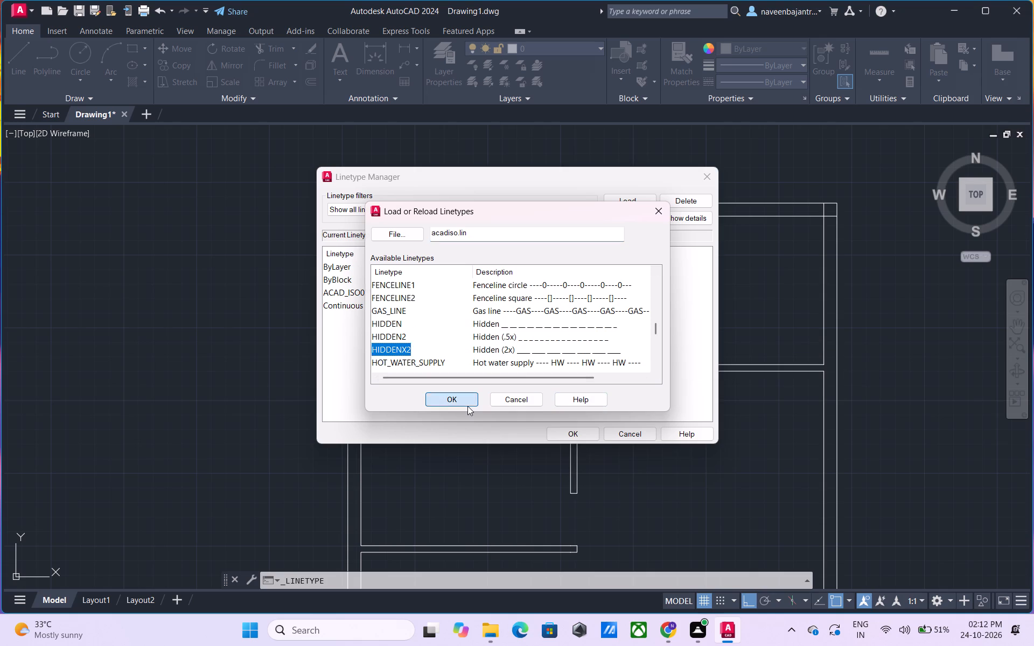
left_click(573, 433)
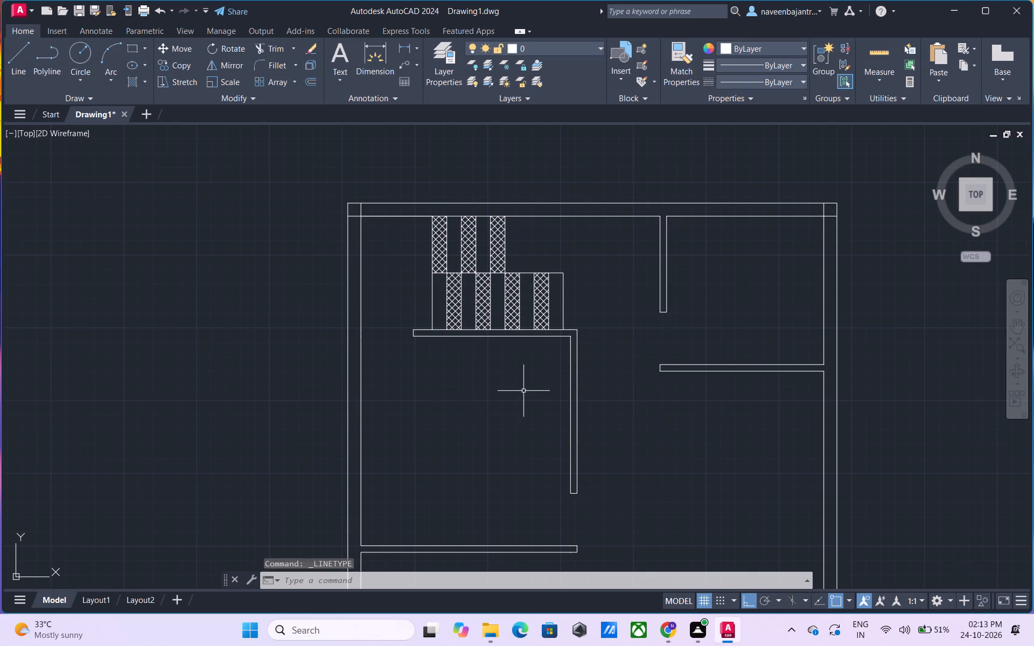
Delete the ANSI37 hatch from the staircase treads.
left_click(436, 241)
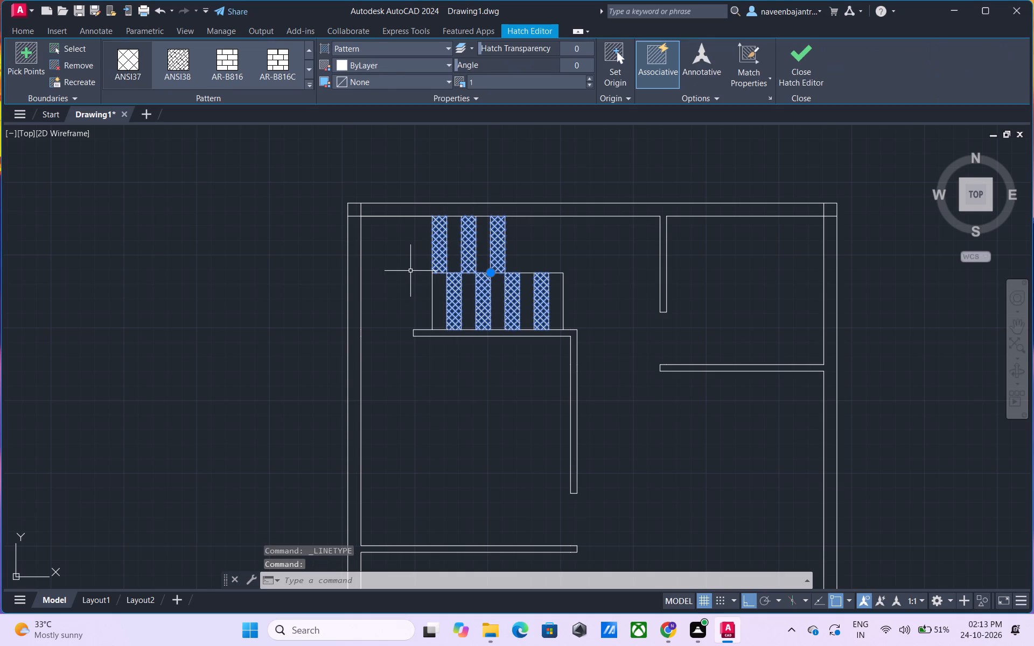
key("Delete")
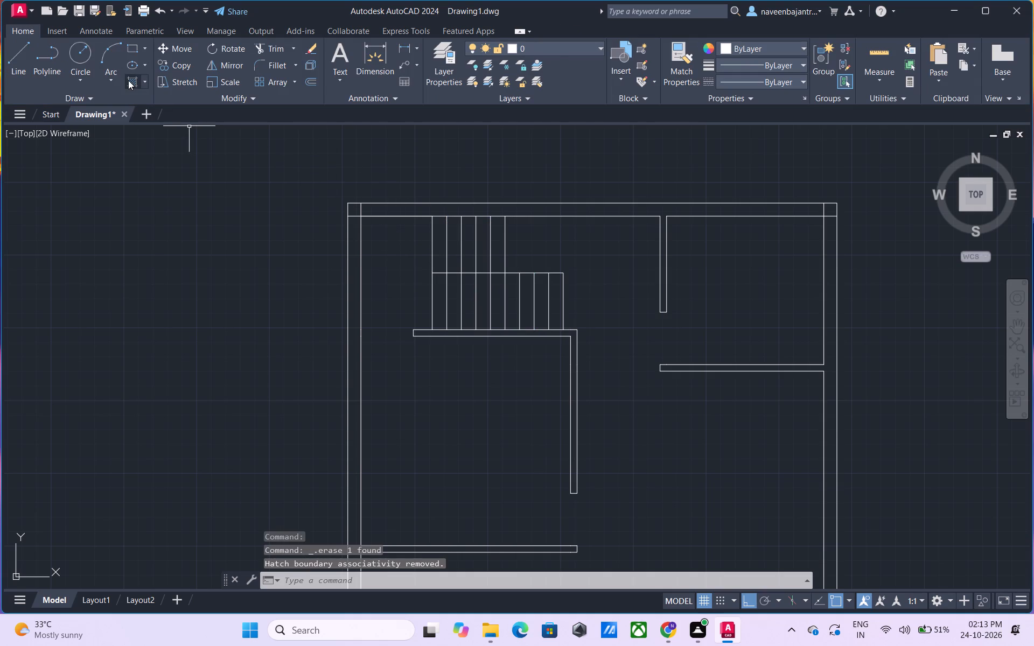
Start a new hatch and preview the ANSI38, AR-B816 and AR-B816C patterns on the staircase treads.
left_click(128, 80)
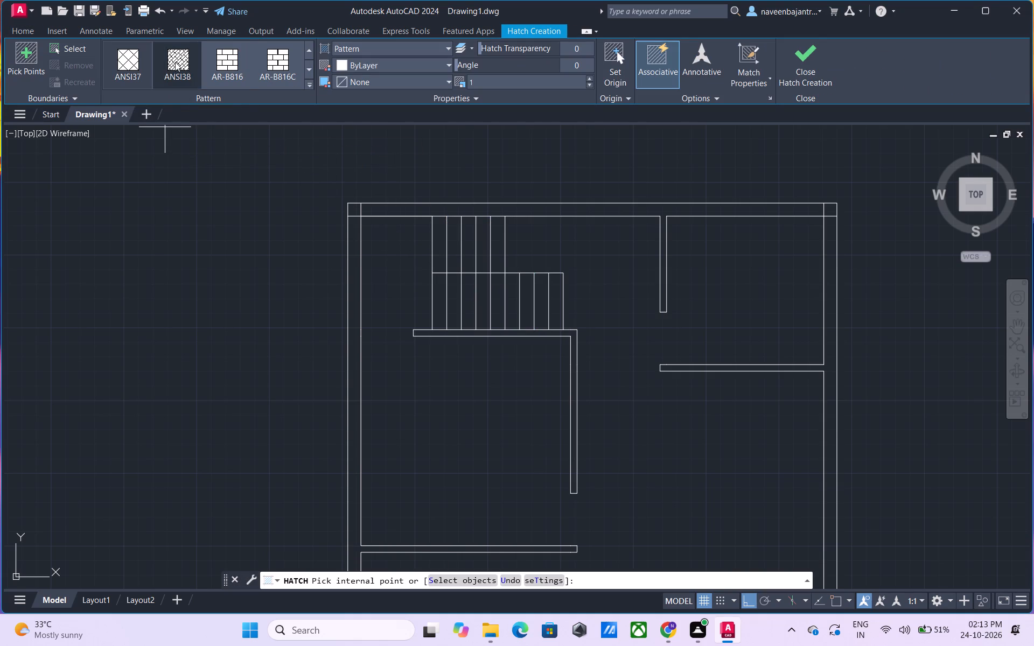
left_click(175, 62)
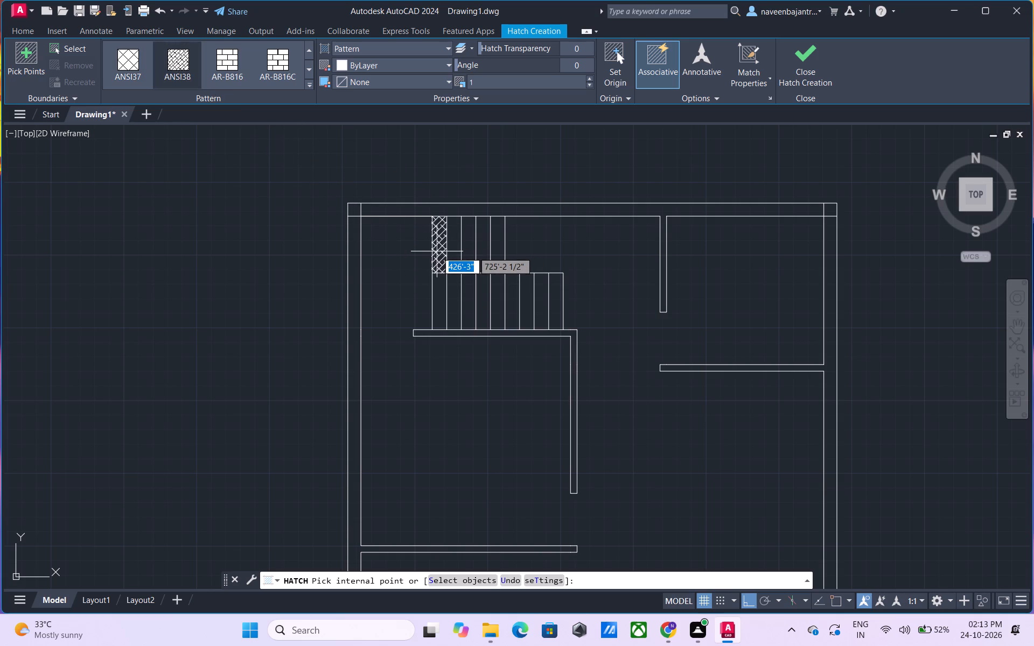
scroll(467, 252, "up", 4)
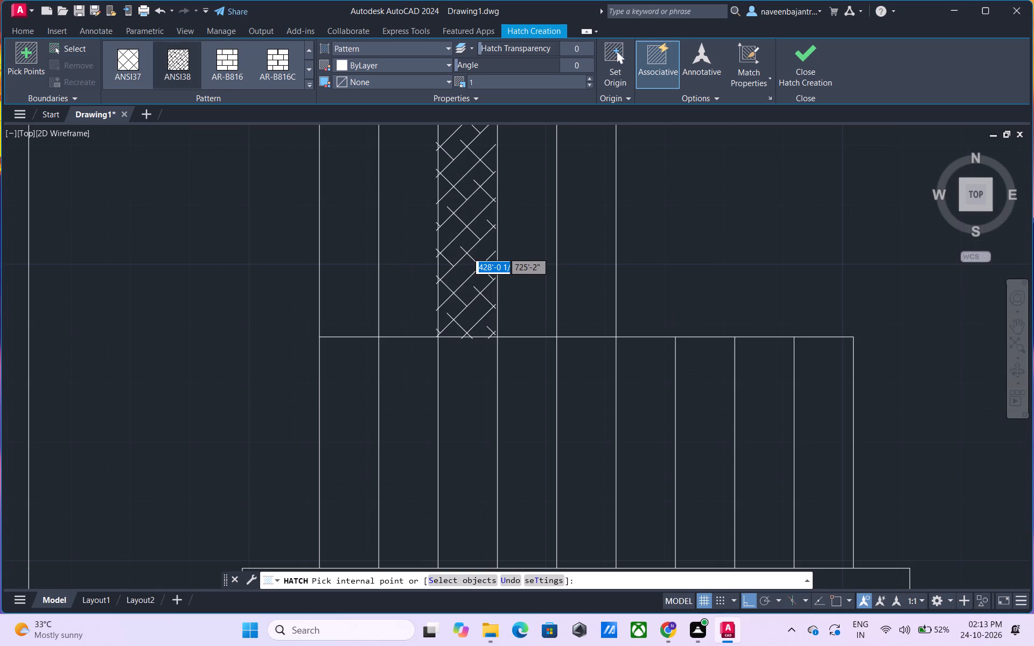
scroll(467, 252, "down", 3)
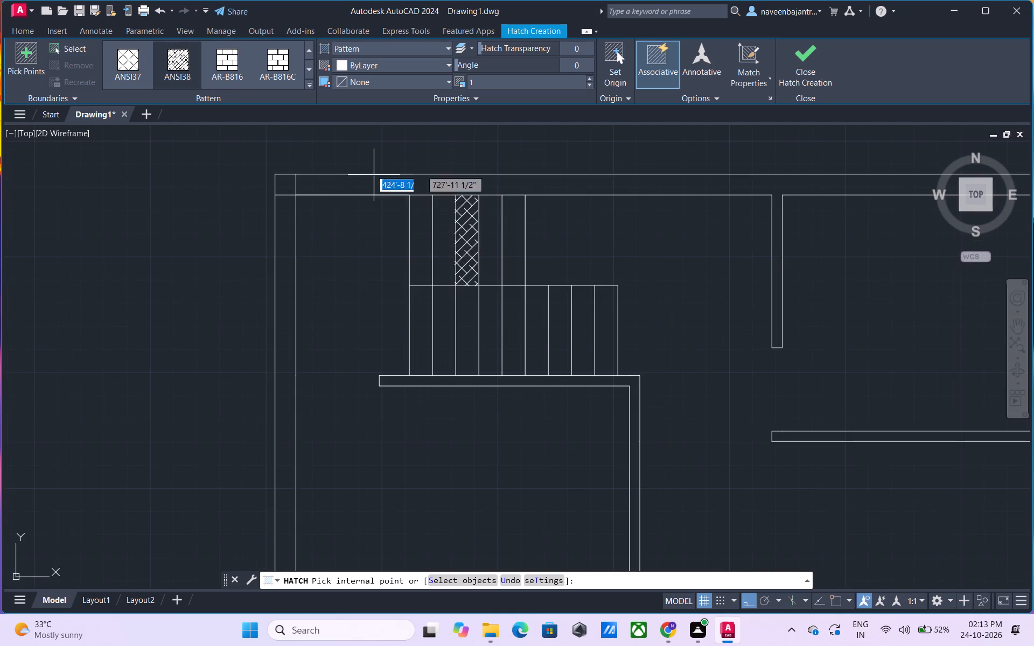
left_click(232, 74)
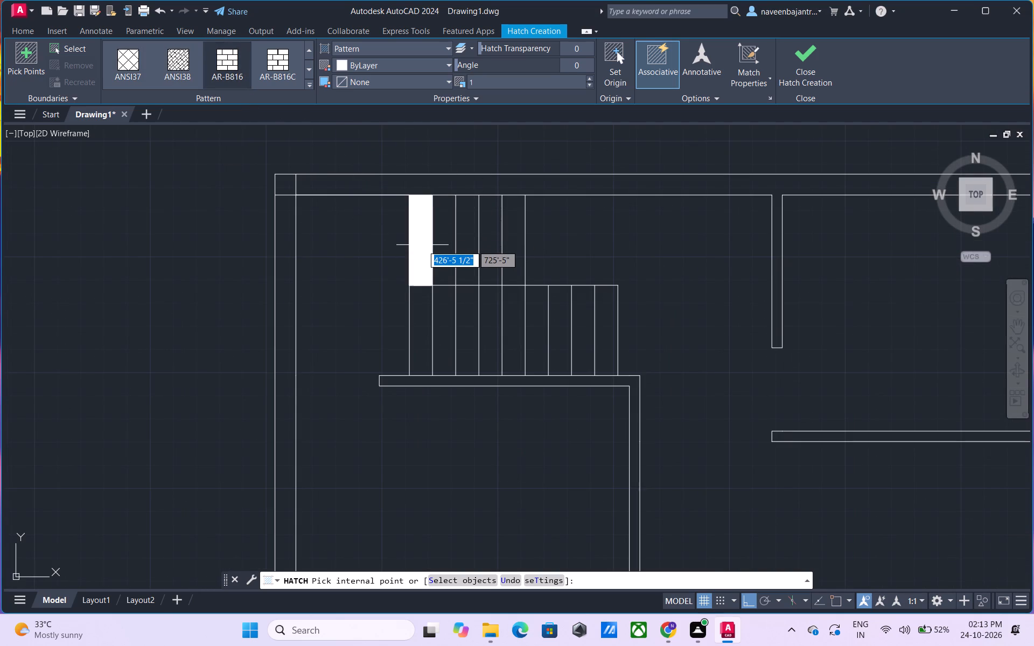
scroll(461, 247, "up", 4)
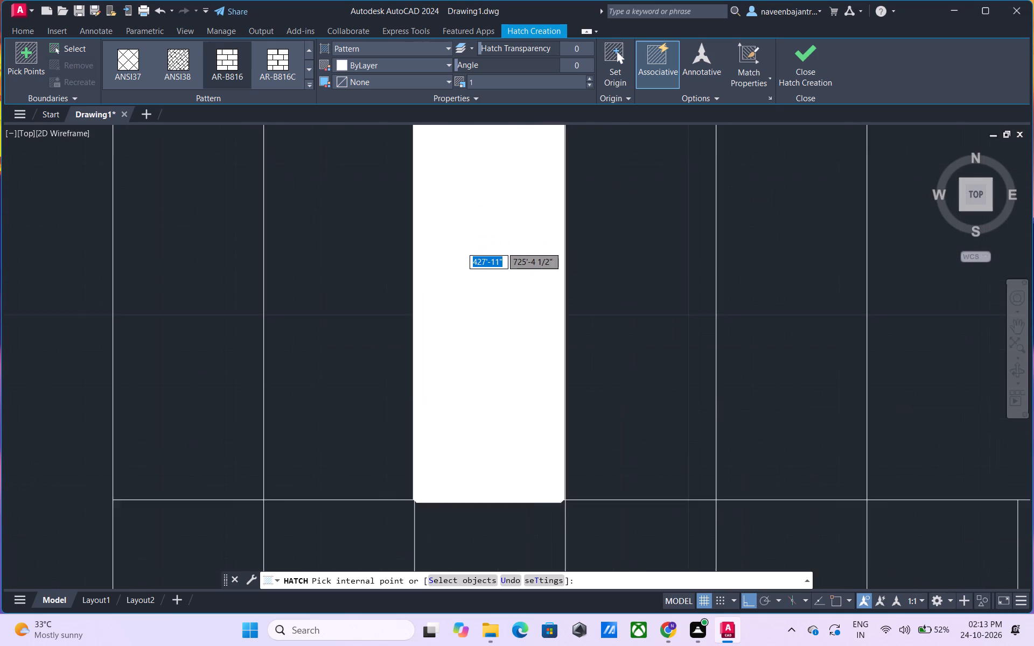
scroll(461, 247, "up", 2)
scroll(461, 247, "down", 4)
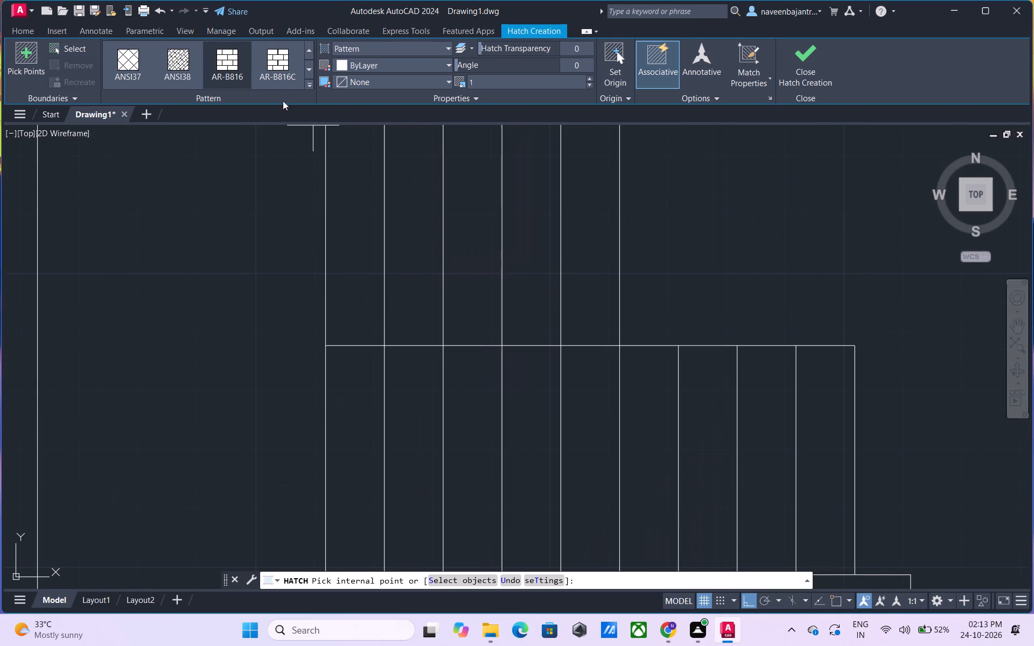
left_click(275, 78)
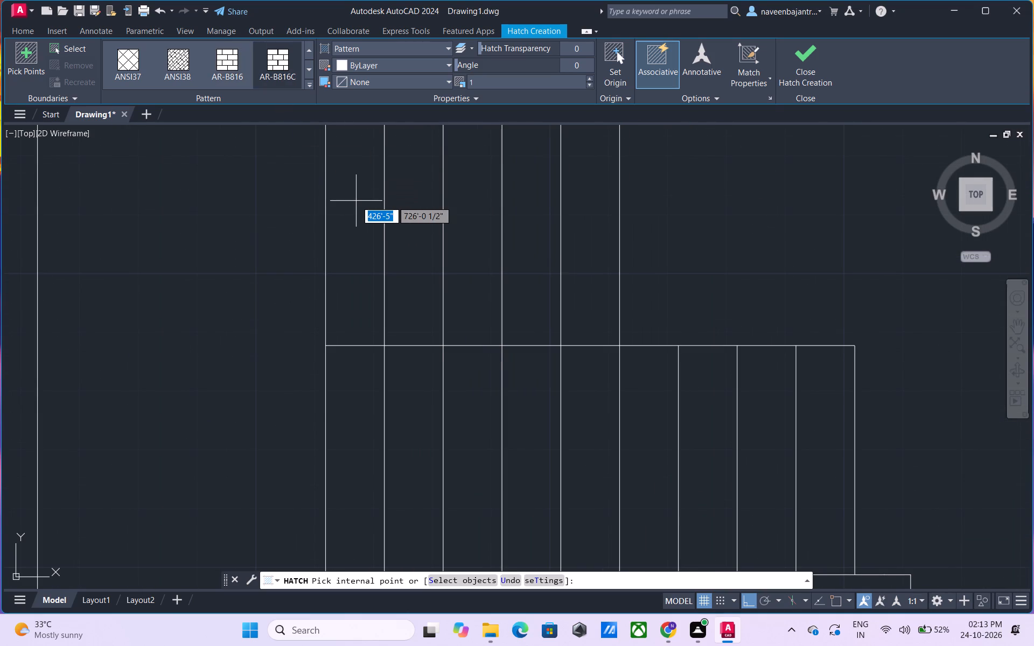
scroll(356, 201, "down", 3)
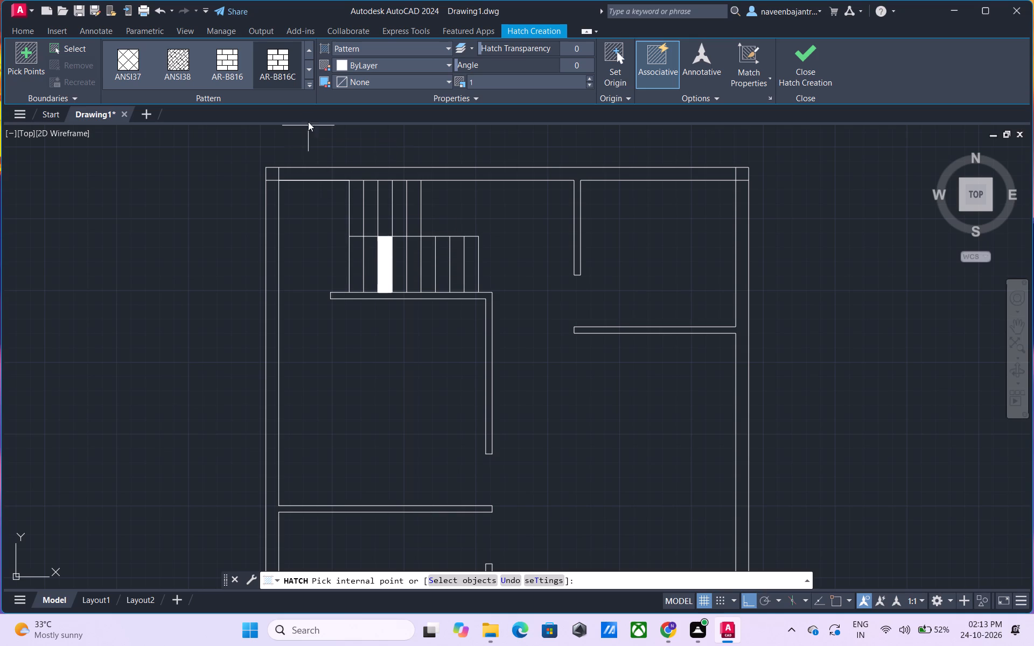
Preview the AR-B88, AR-BRELM, AR-BRSTD and AR-CONC hatch patterns on the staircase treads.
left_click(311, 87)
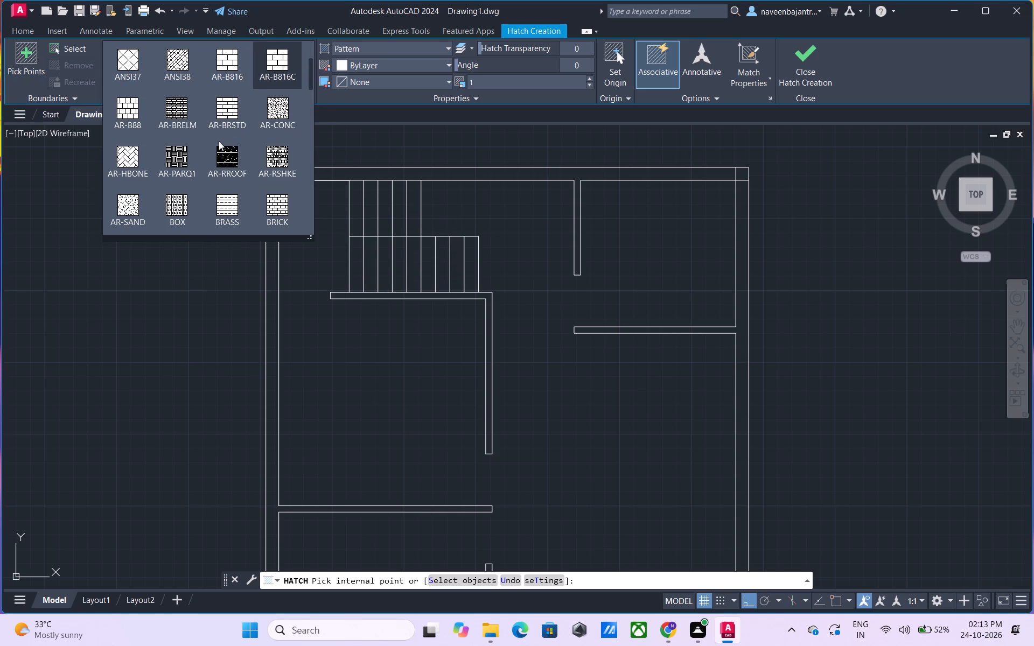
left_click(122, 113)
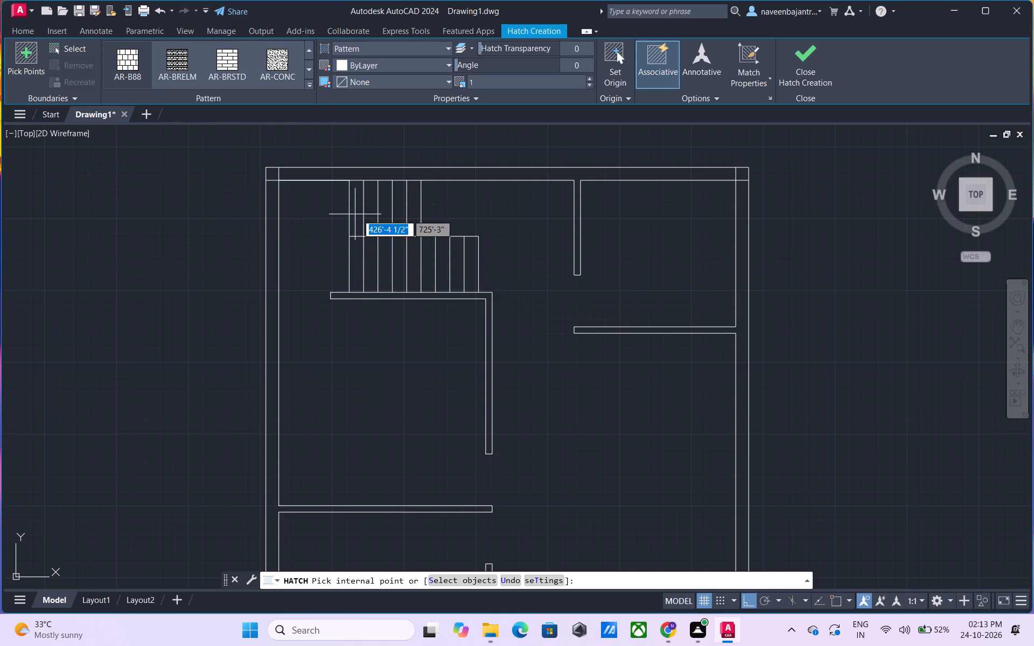
left_click(305, 88)
left_click(177, 121)
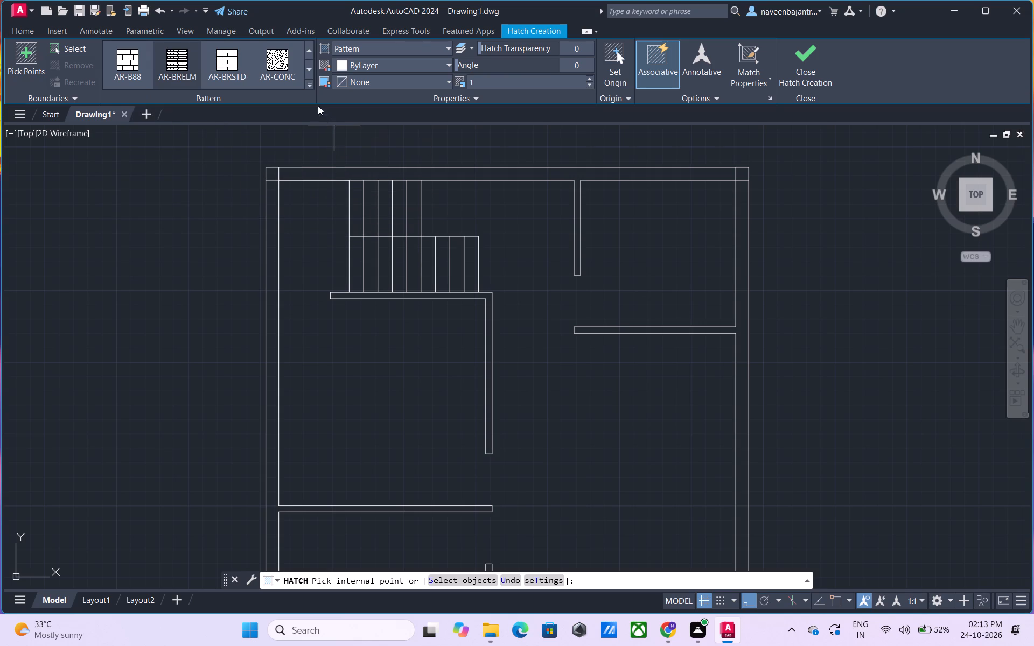
left_click(234, 68)
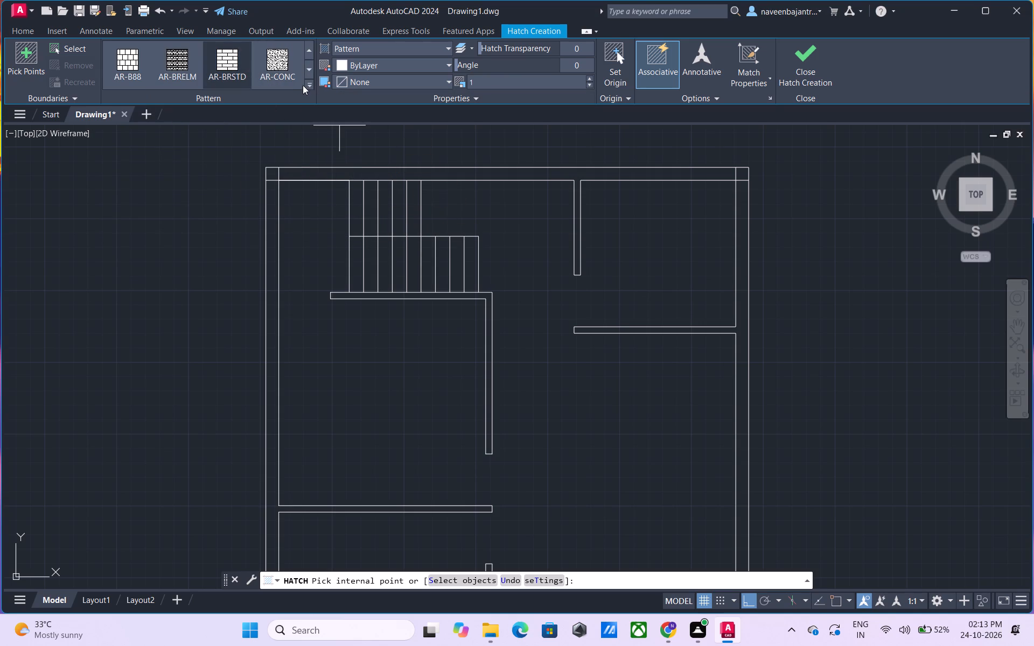
left_click(305, 86)
left_click(283, 115)
scroll(354, 215, "up", 4)
scroll(354, 215, "down", 3)
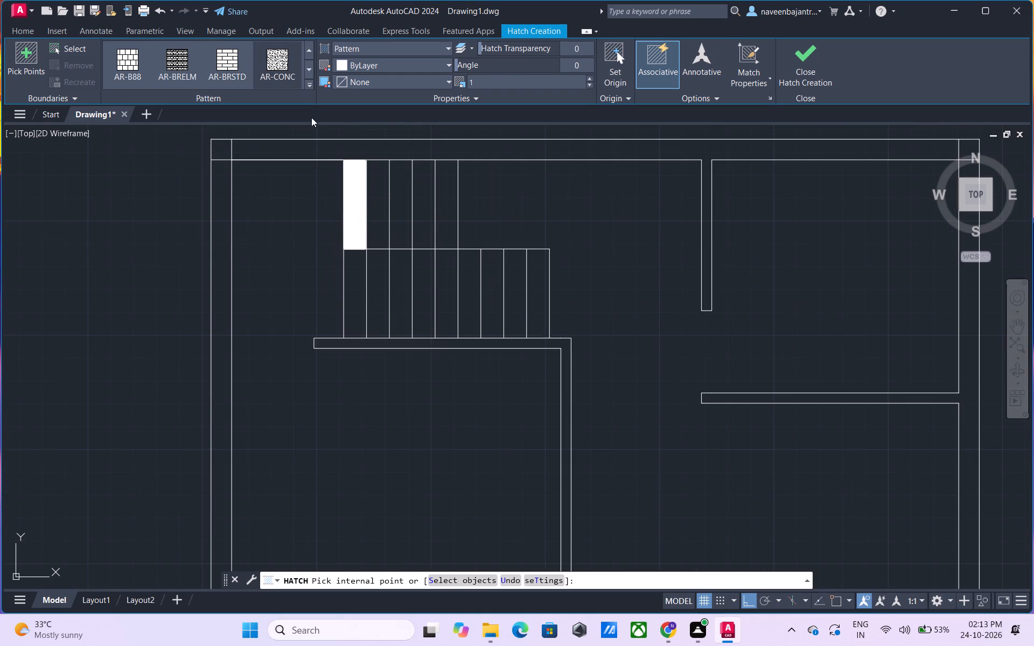
Preview the AR-HBONE, AR-PARQ1, AR-RROOF and AR-RSHKE hatch patterns on the staircase treads.
left_click(306, 86)
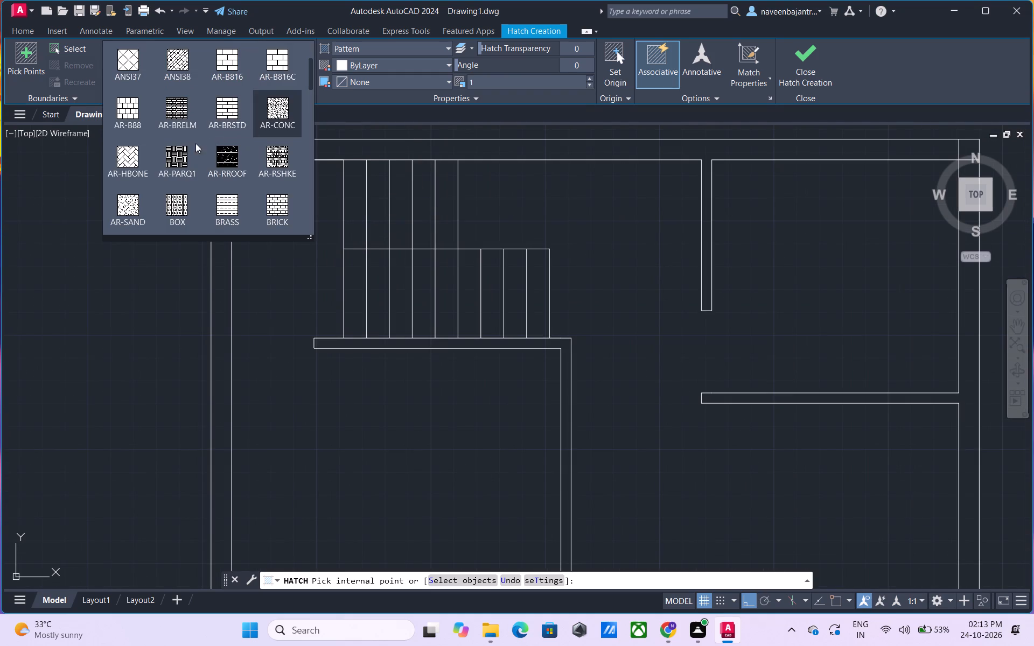
left_click(127, 163)
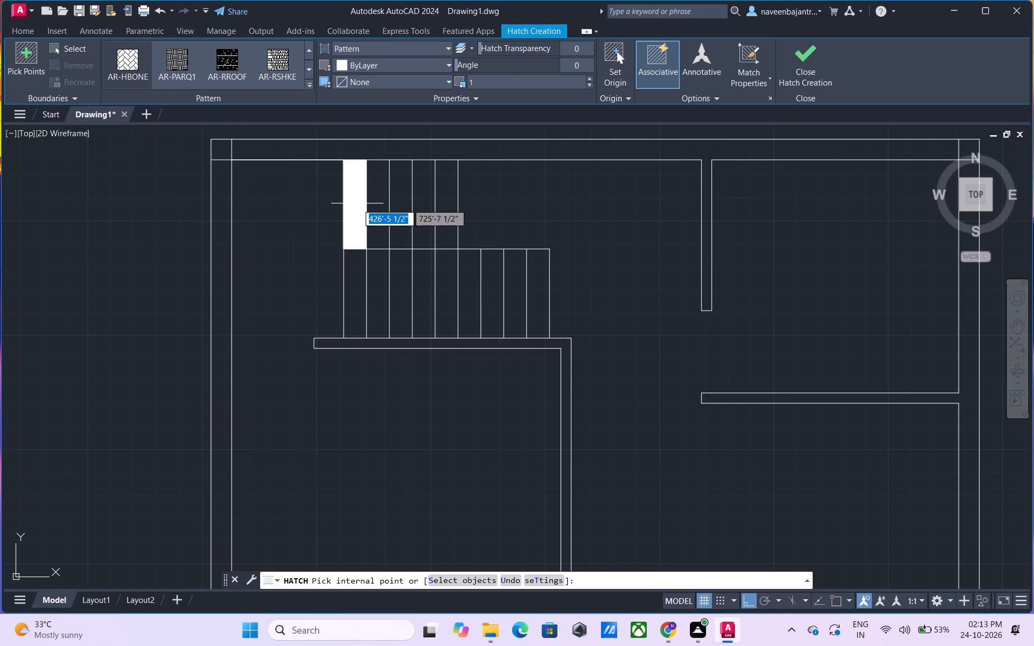
left_click(307, 82)
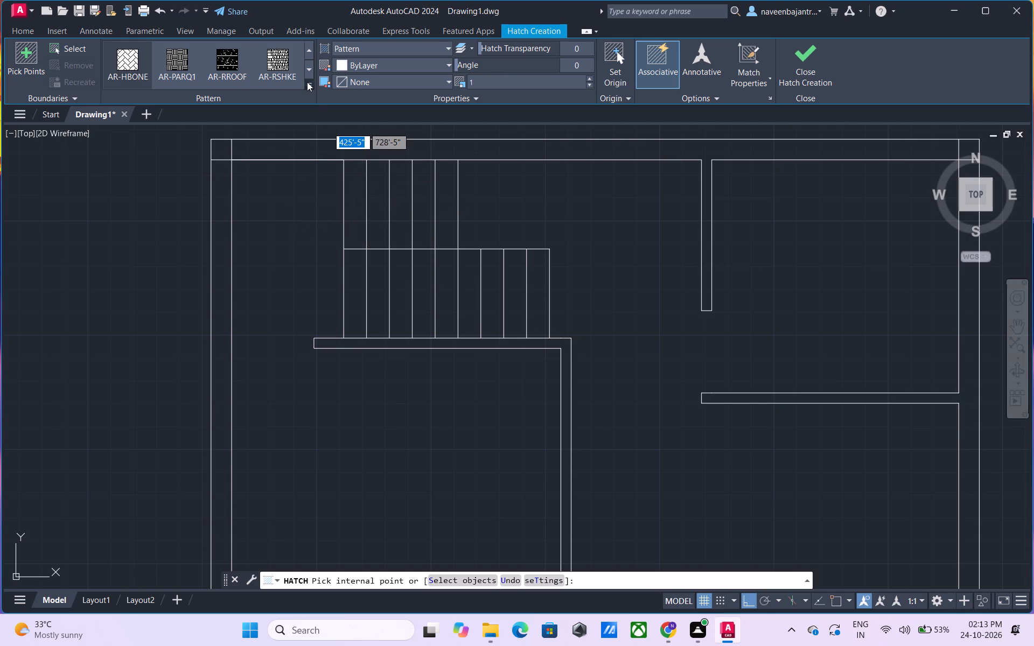
left_click(184, 155)
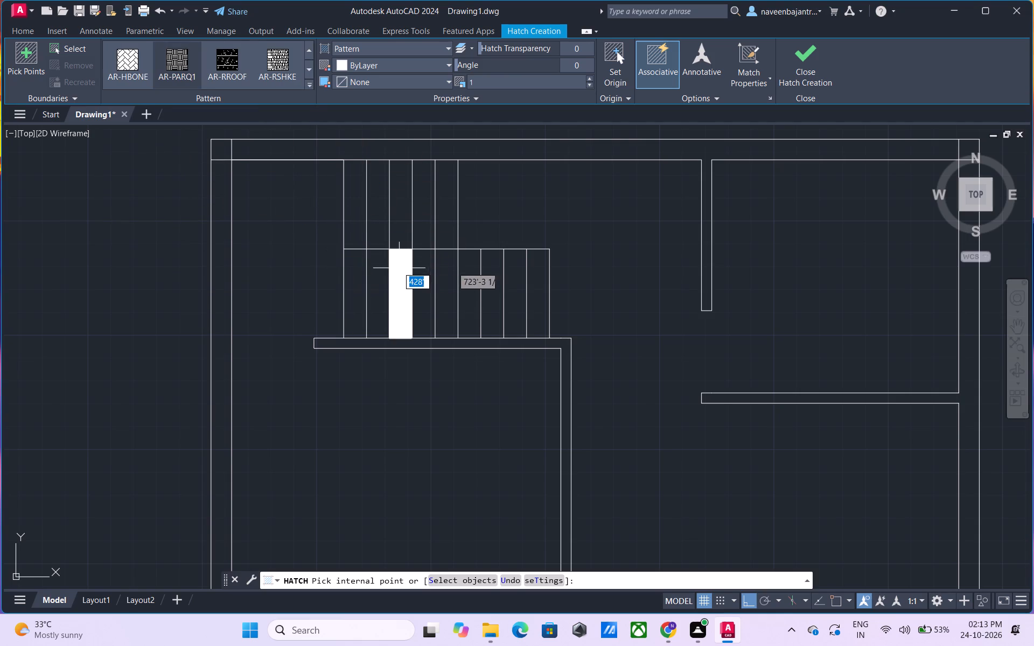
left_click(308, 86)
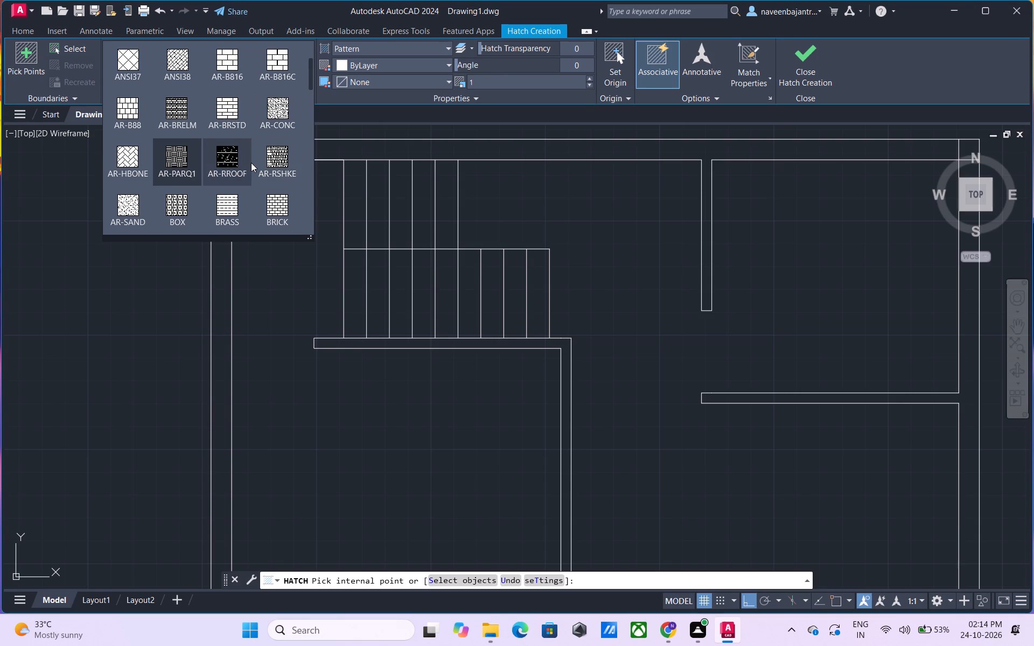
left_click(251, 163)
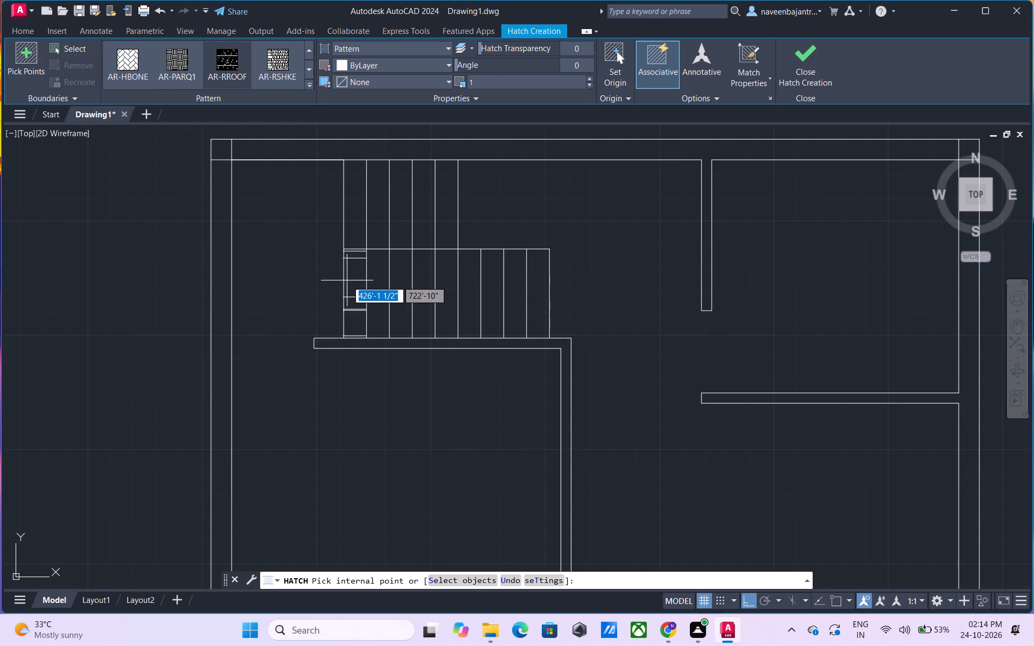
left_click(307, 87)
left_click(287, 148)
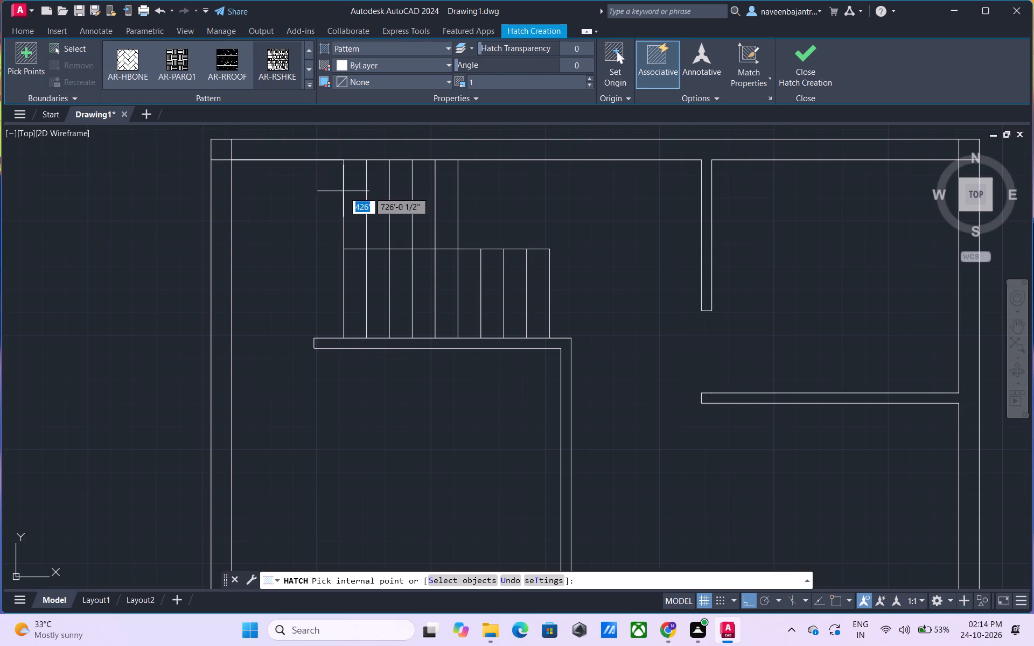
Preview the AR-SAND, BOX, BRASS and BRICK hatch patterns on the staircase treads.
left_click(312, 82)
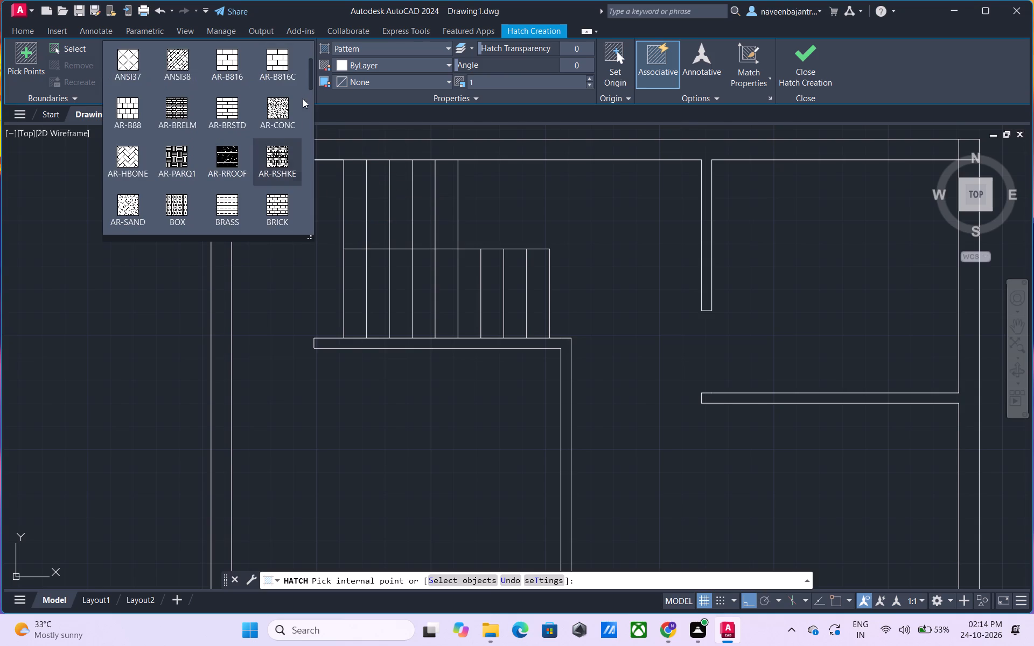
scroll(279, 121, "down", 2)
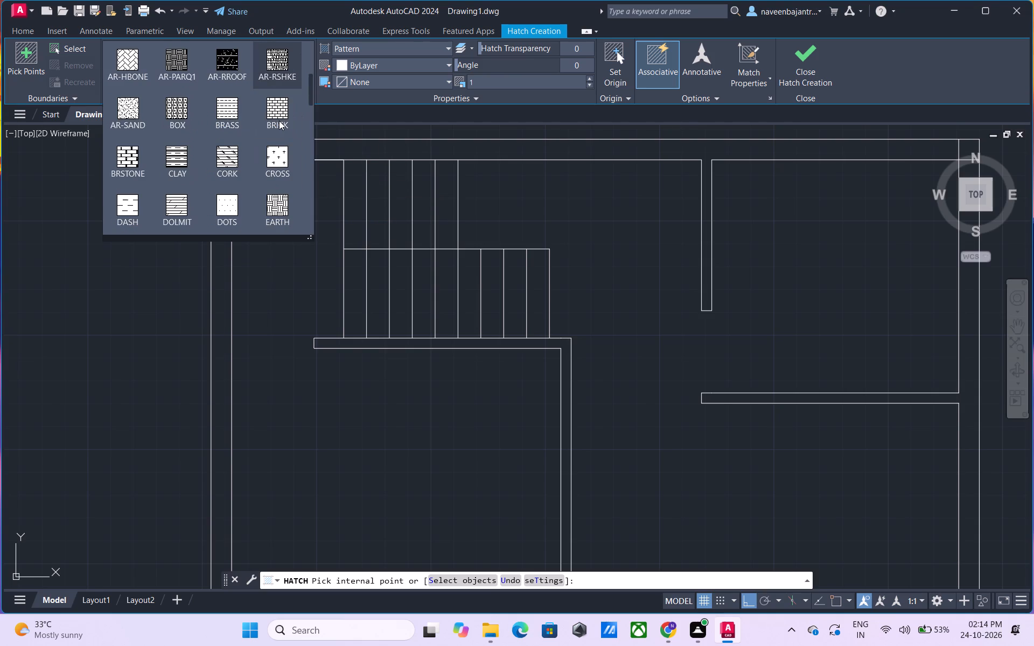
scroll(197, 103, "down", 1)
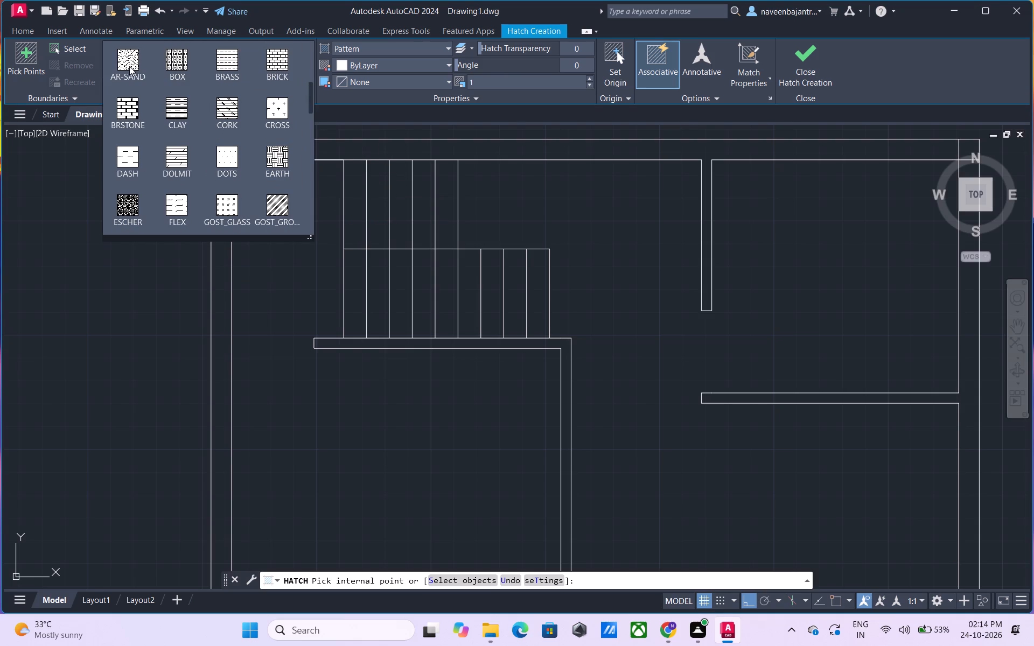
left_click(129, 66)
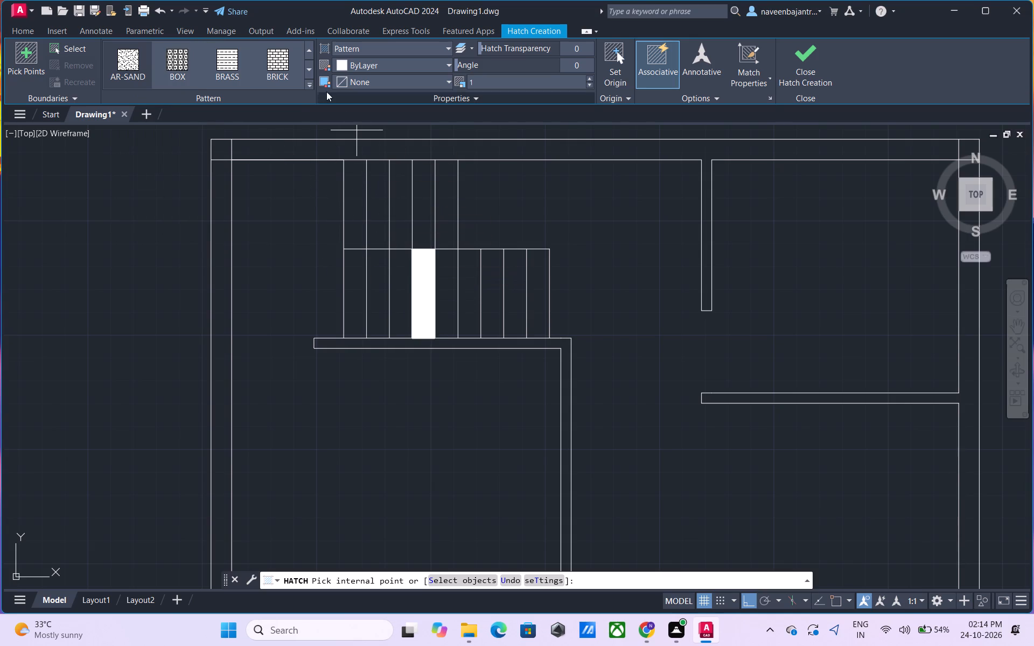
left_click(313, 86)
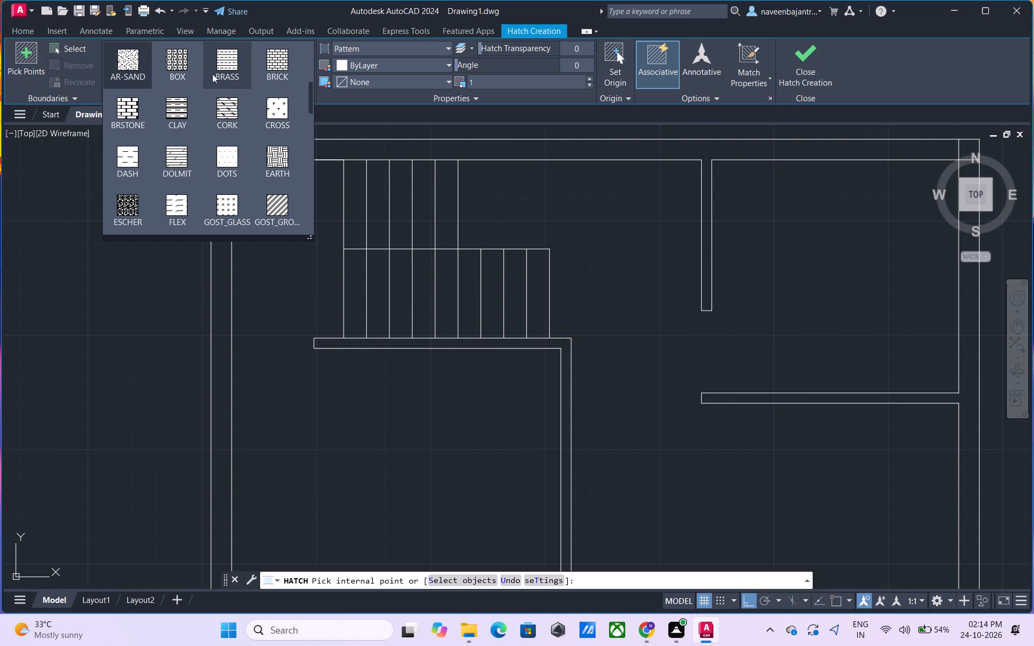
left_click(179, 66)
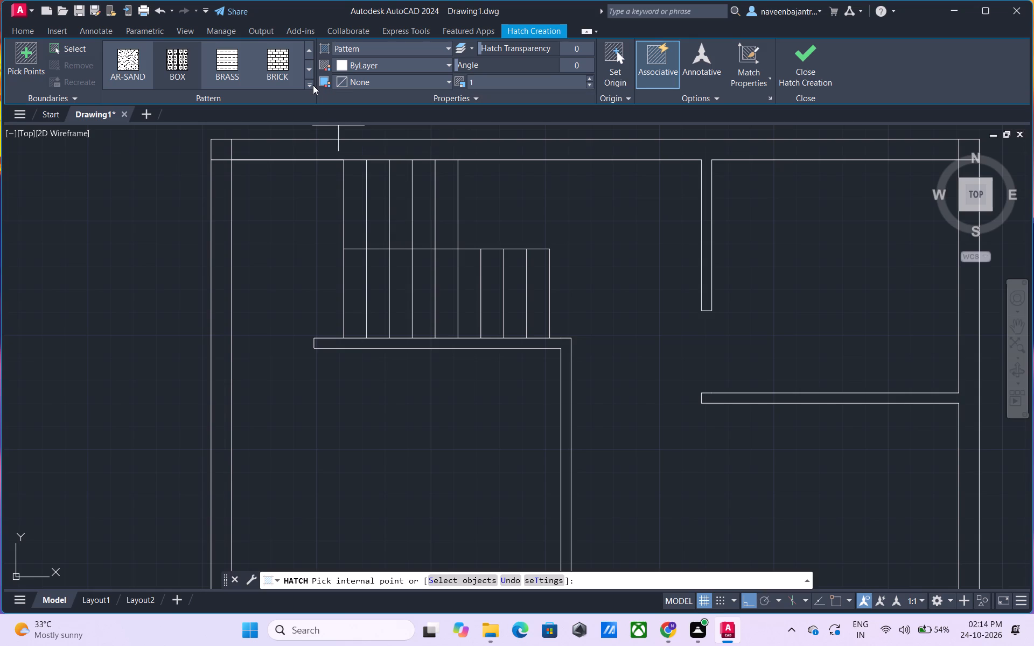
left_click(234, 69)
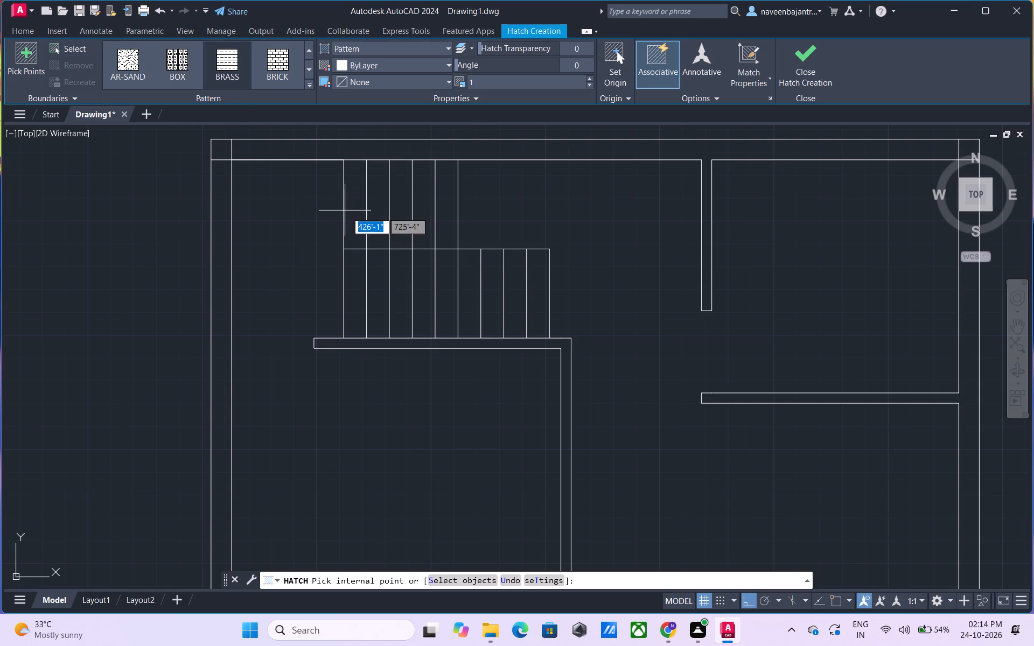
left_click(282, 75)
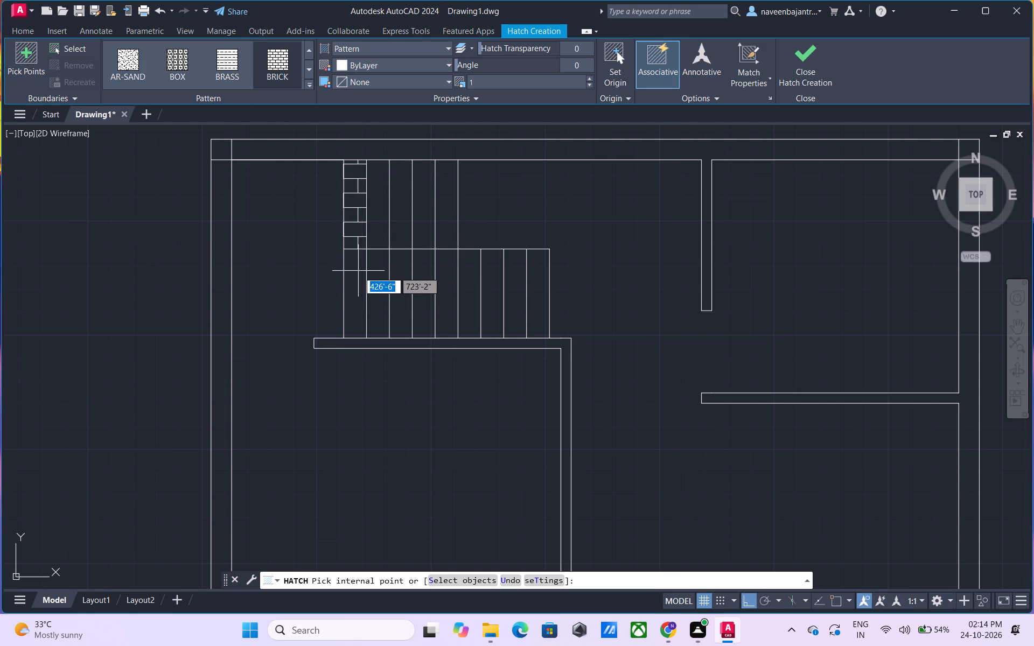
Preview the BRSTONE, CLAY and CORK hatch patterns on the staircase treads.
left_click(313, 83)
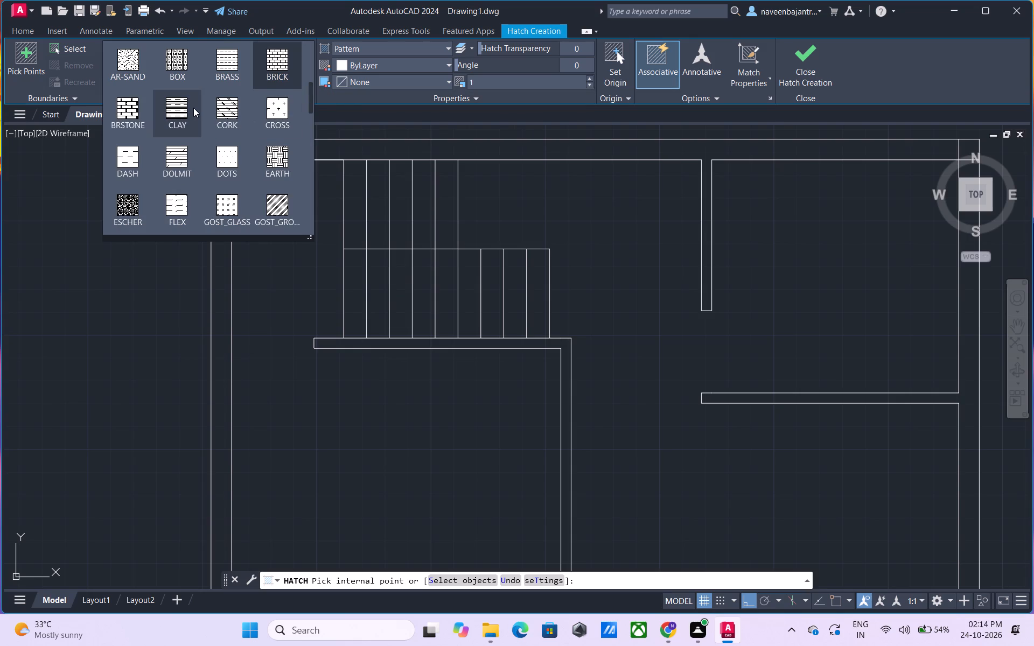
scroll(193, 108, "down", 1)
left_click(135, 69)
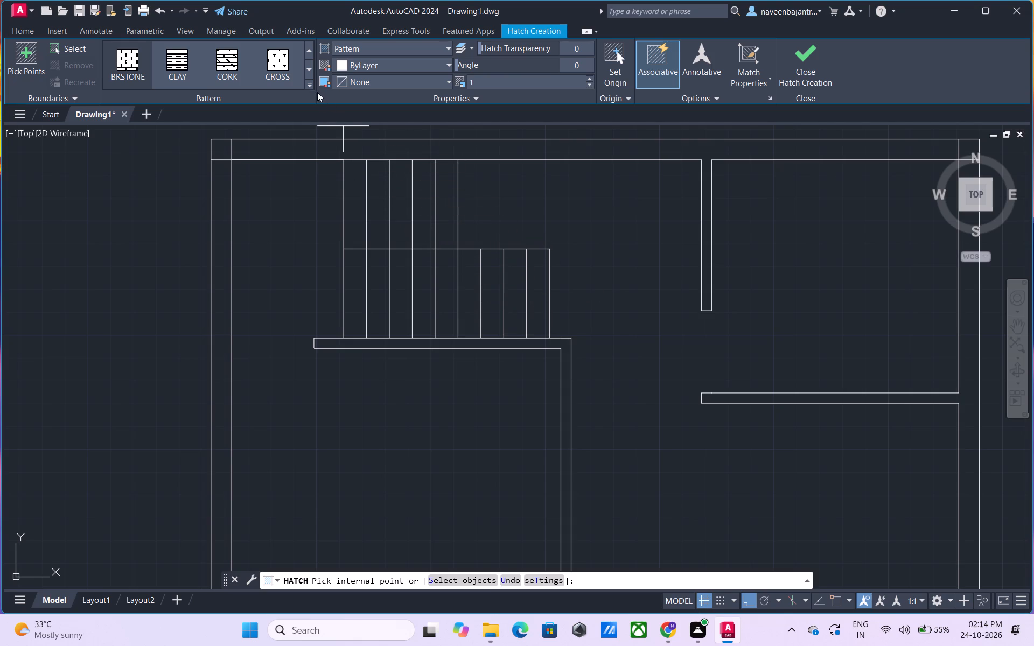
left_click(171, 63)
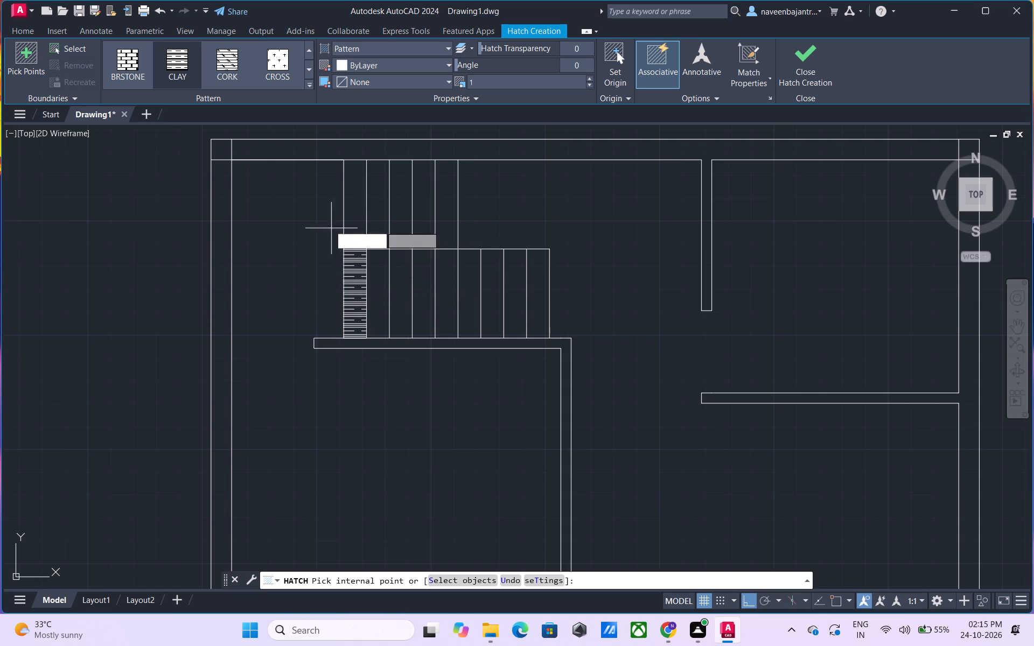
left_click(310, 84)
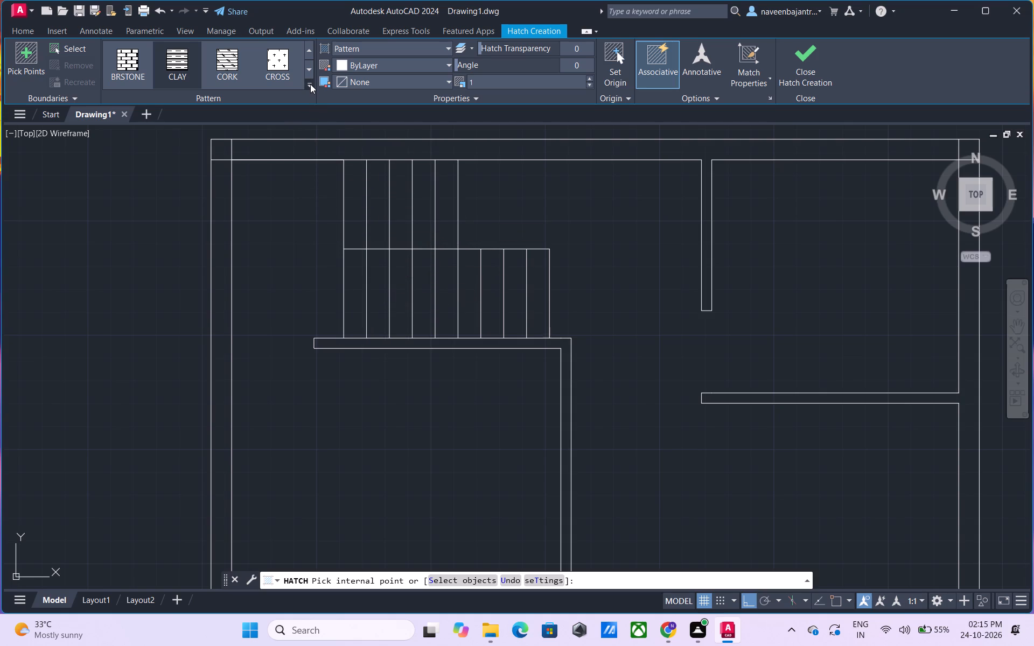
left_click(221, 59)
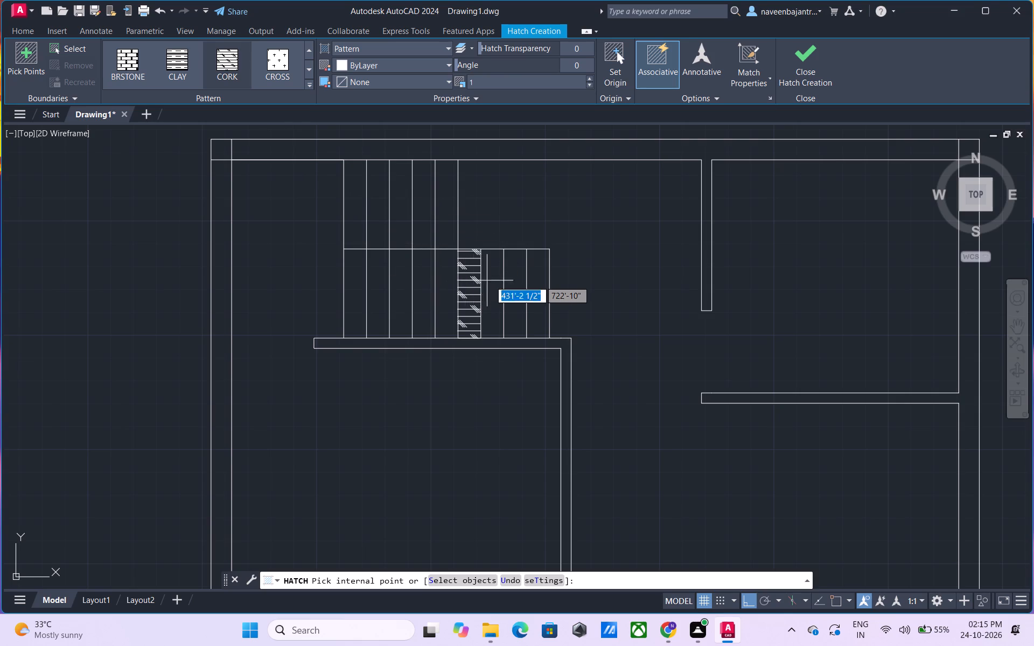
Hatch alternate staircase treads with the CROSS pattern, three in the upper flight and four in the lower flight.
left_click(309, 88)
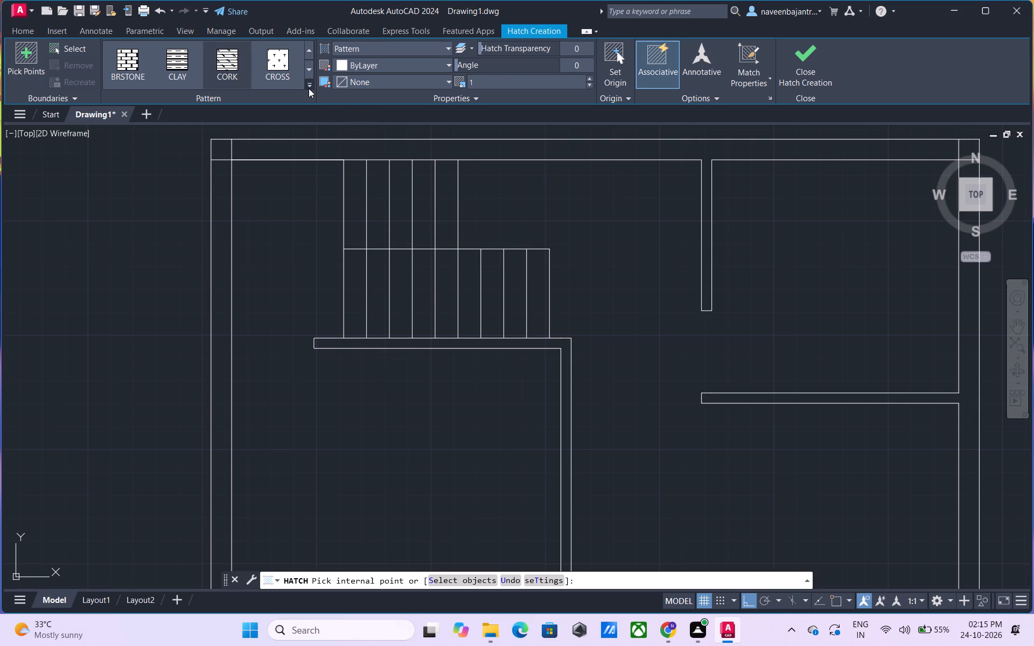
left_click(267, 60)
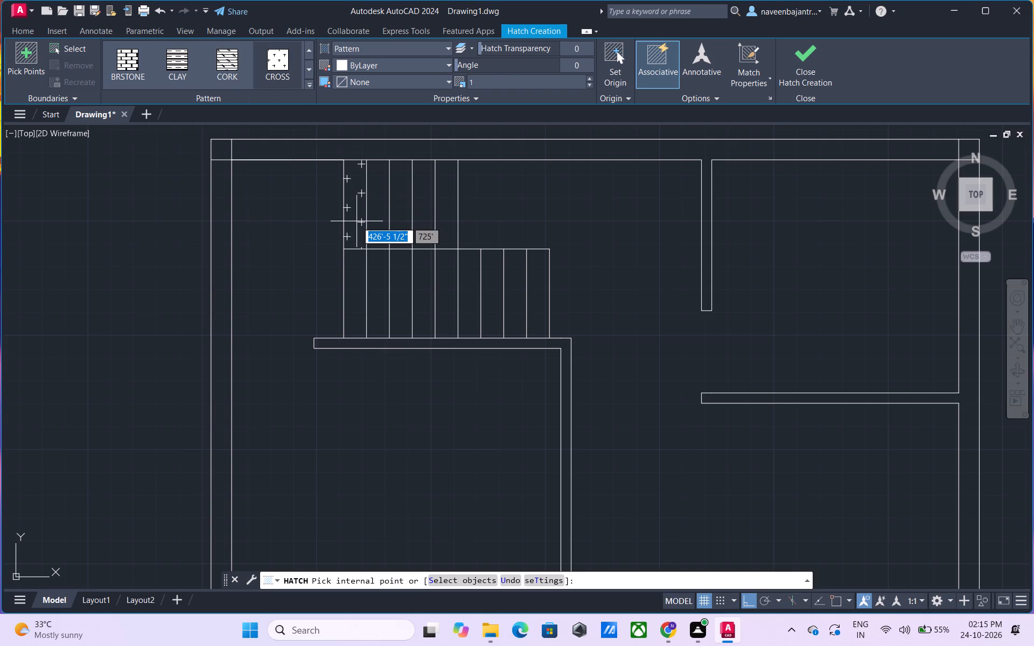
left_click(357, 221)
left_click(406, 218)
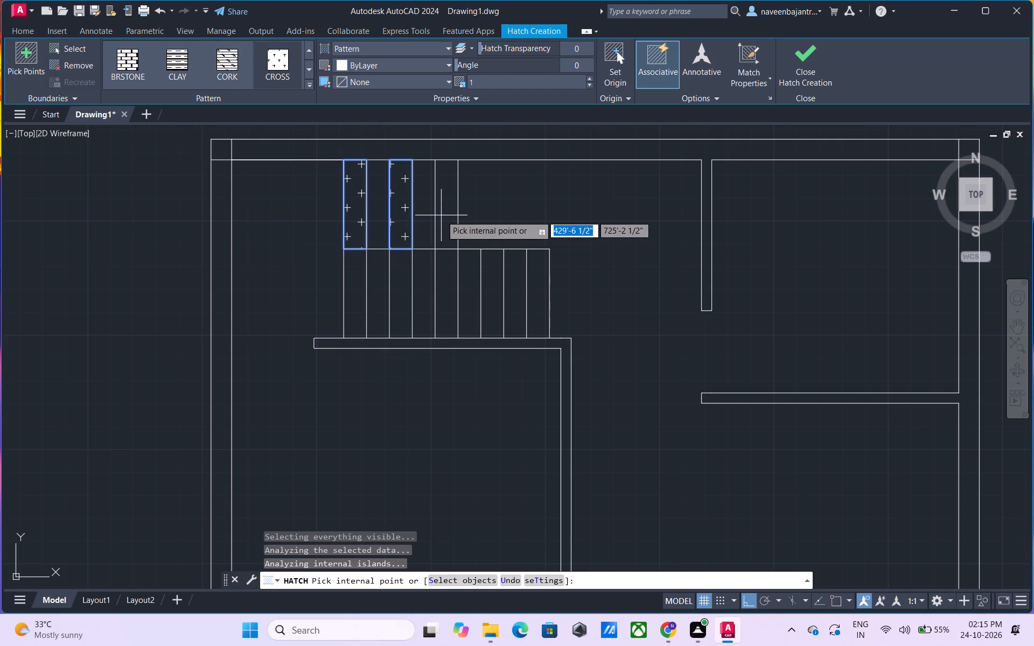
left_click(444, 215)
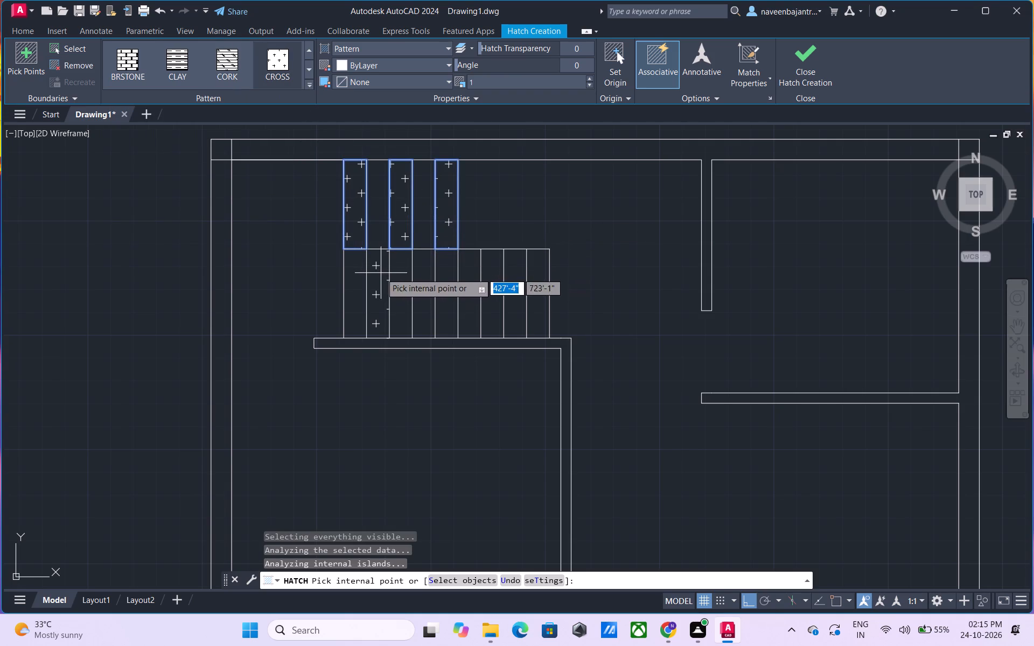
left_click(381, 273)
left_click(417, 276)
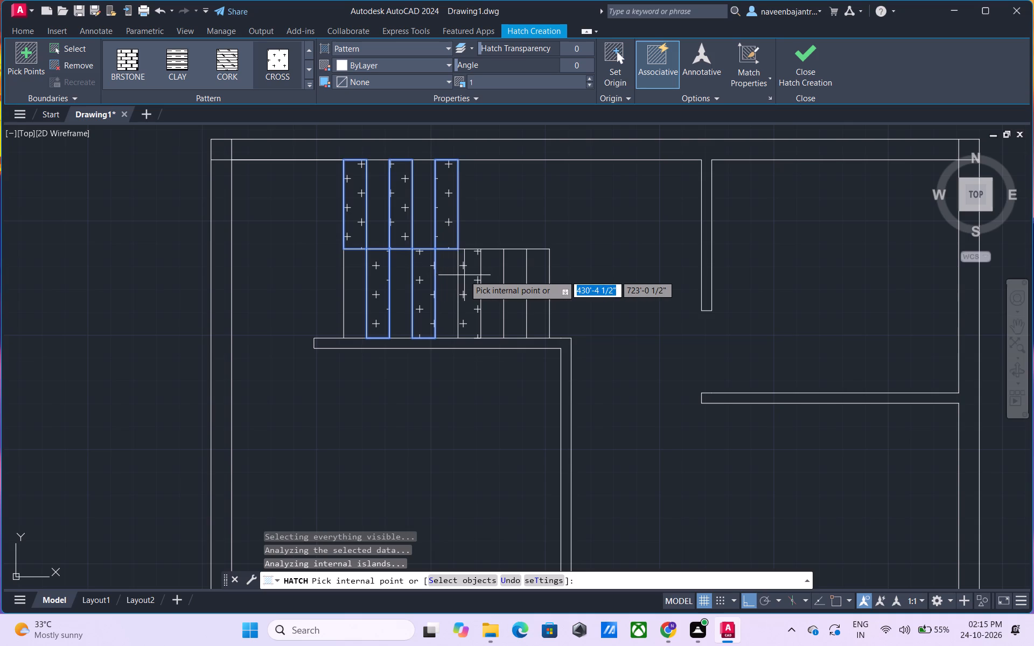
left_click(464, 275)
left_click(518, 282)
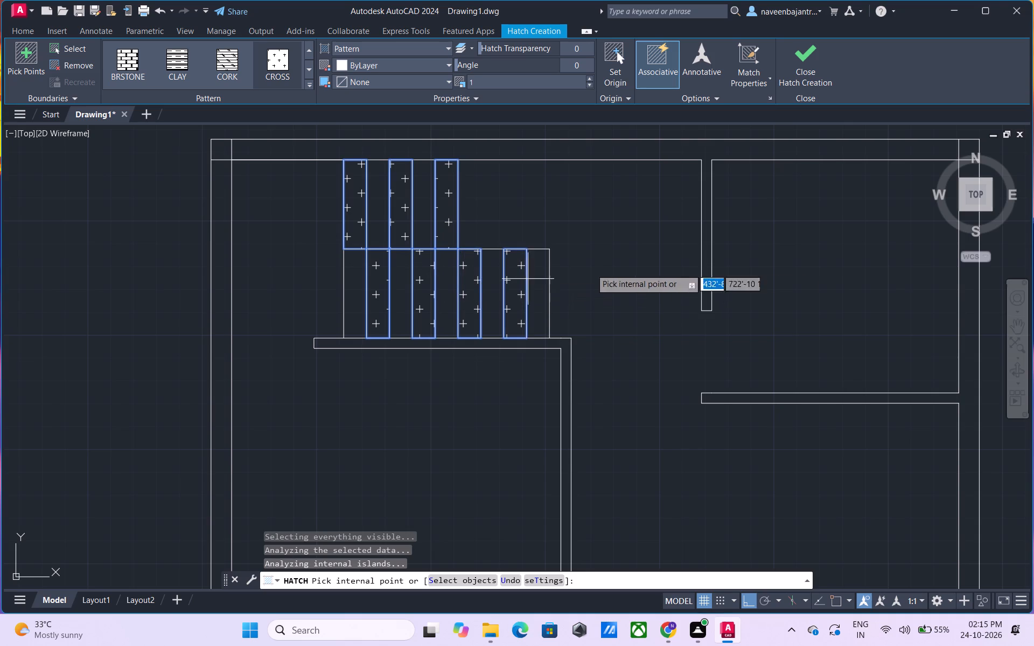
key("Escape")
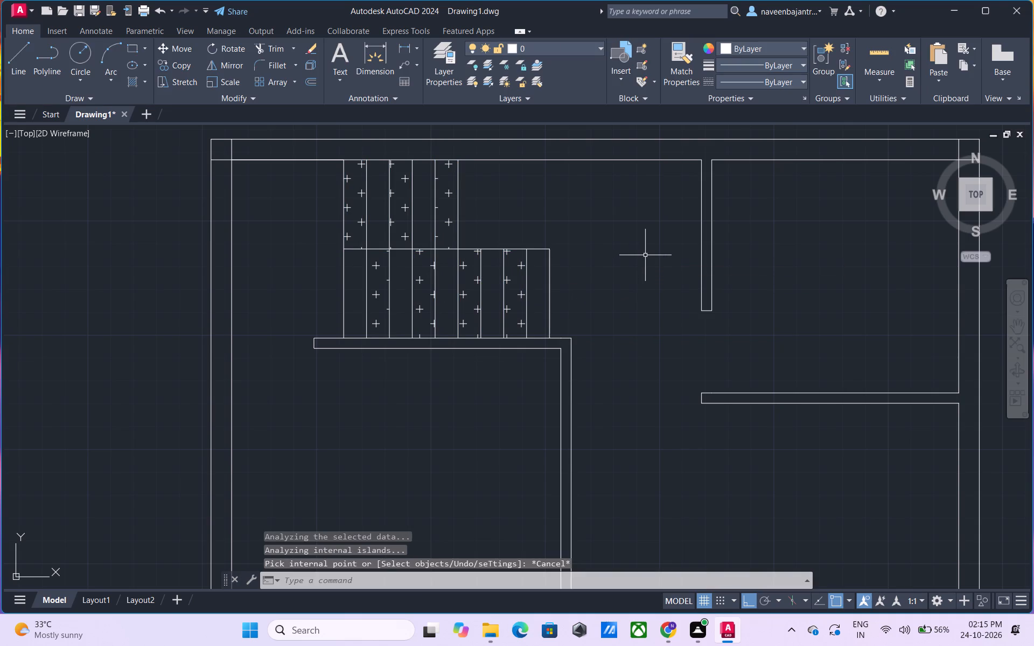
Examine the CROSS hatch on the staircase treads, both within the overall plan and at close range.
scroll(645, 255, "down", 2)
middle_click_drag(647, 238, 620, 250)
middle_click_drag(562, 250, 558, 254)
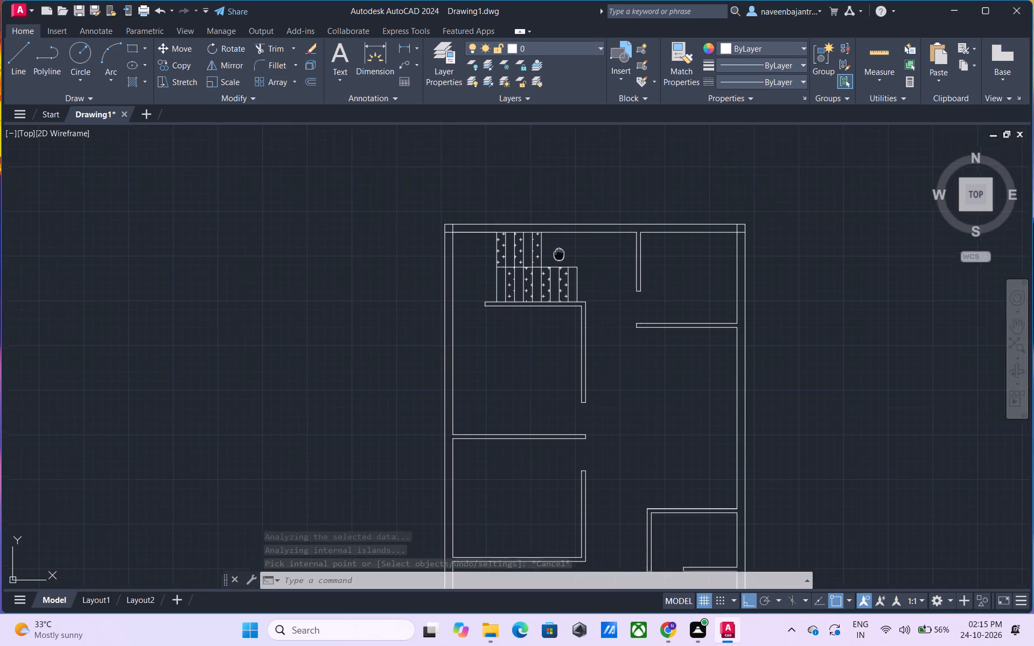
middle_click_drag(558, 254, 545, 268)
scroll(500, 264, "up", 2)
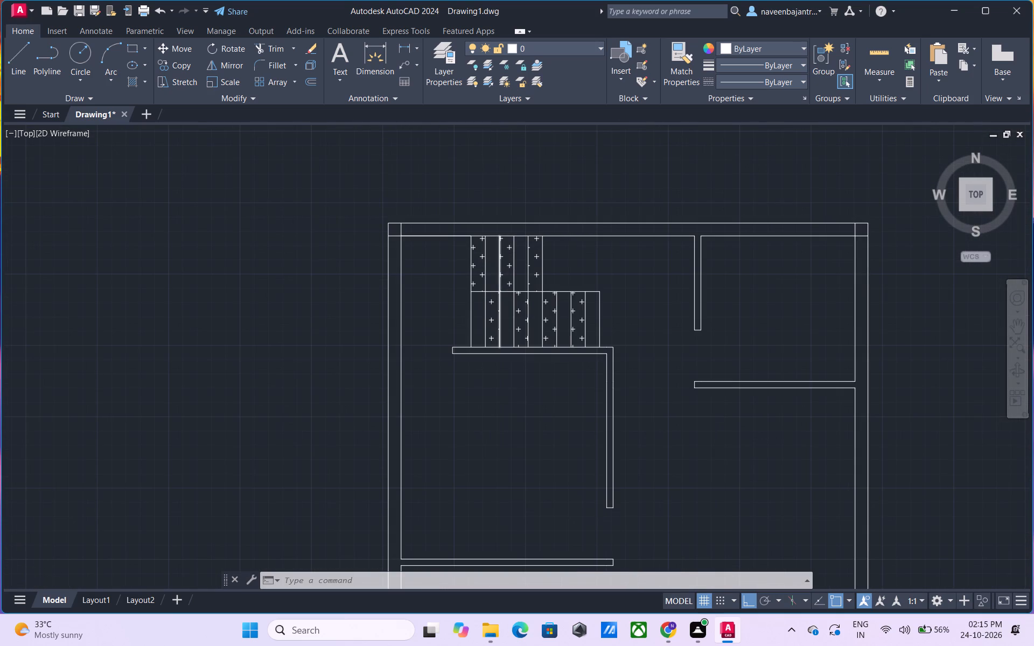
scroll(499, 264, "up", 4)
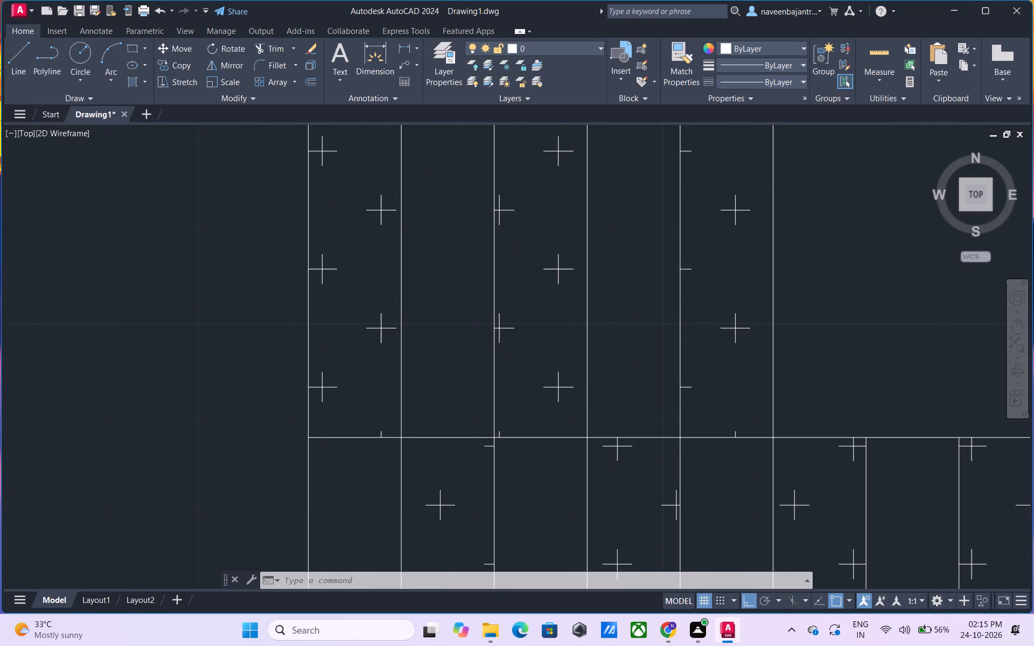
scroll(499, 264, "down", 2)
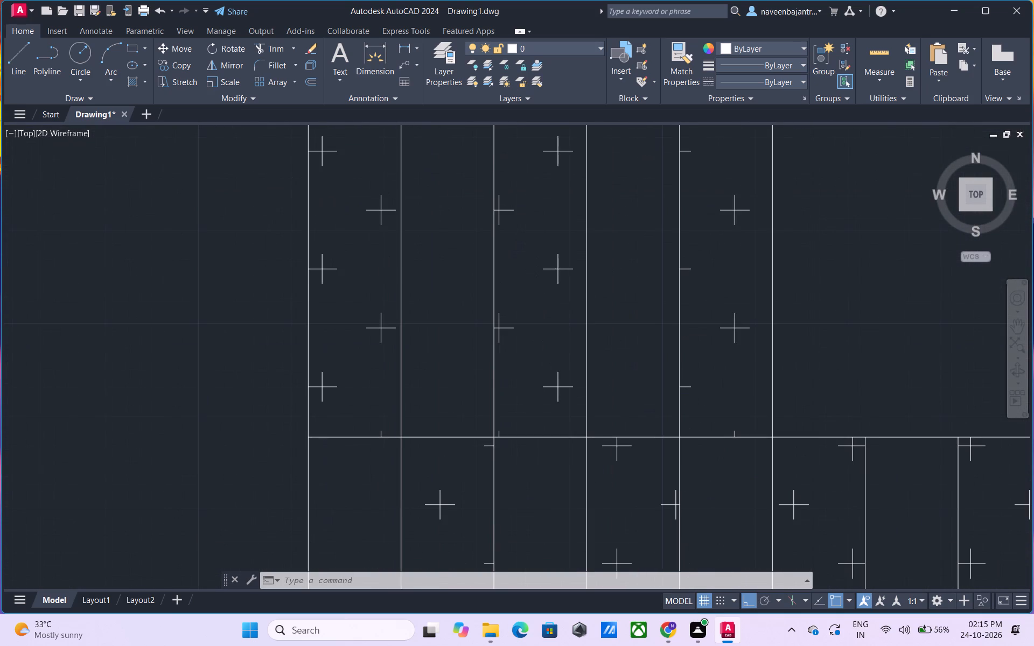
scroll(499, 264, "down", 1)
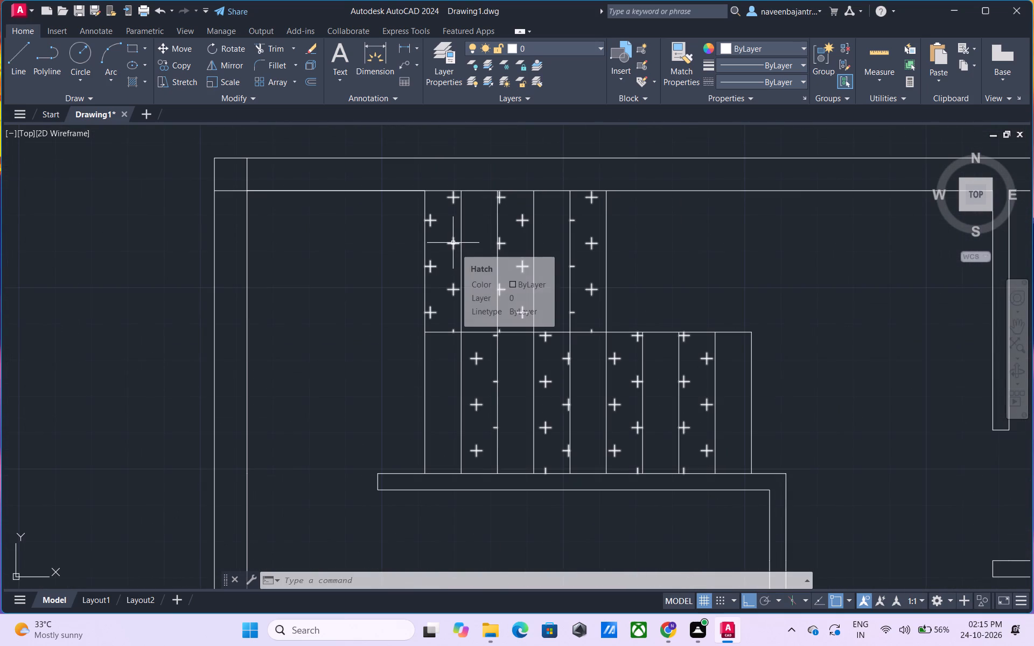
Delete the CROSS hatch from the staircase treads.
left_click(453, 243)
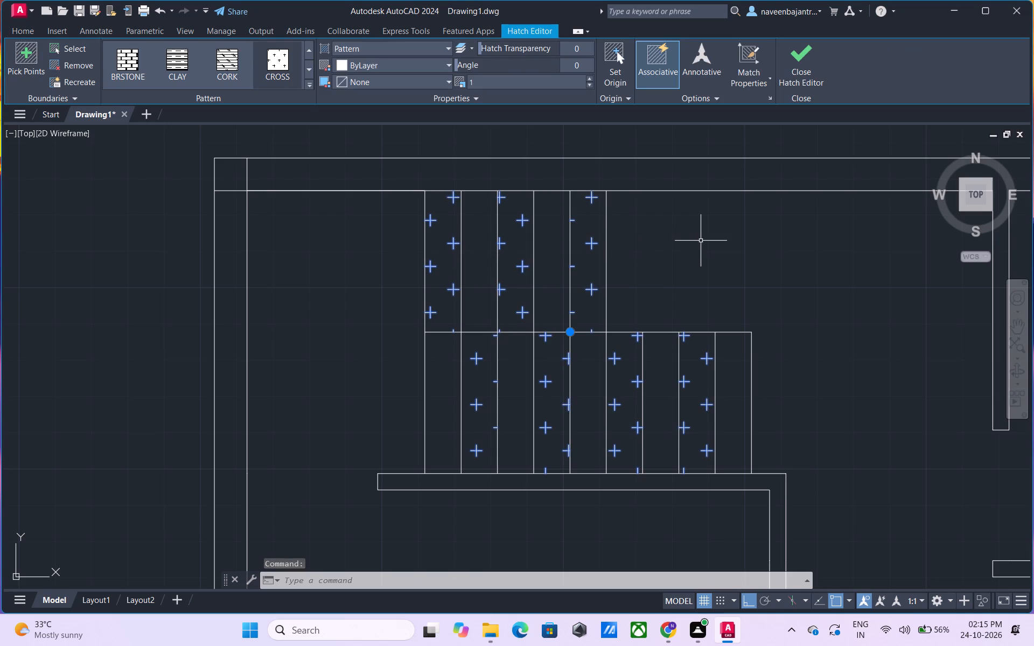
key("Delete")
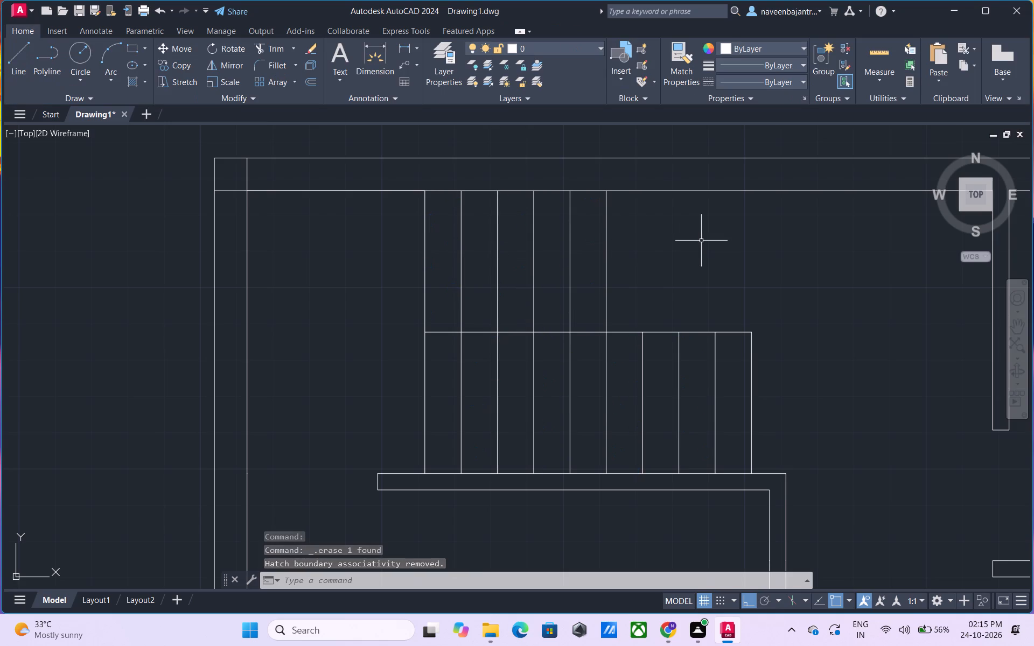
Hatch alternate staircase treads with the DOTS pattern, three in the upper flight and four in the lower flight.
left_click(135, 75)
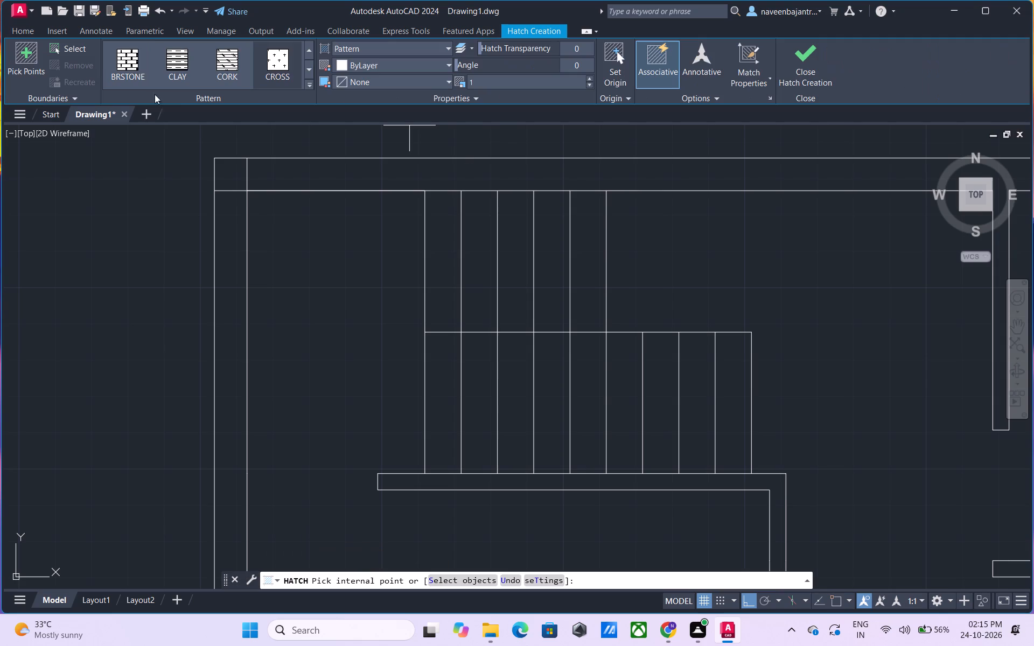
left_click(311, 83)
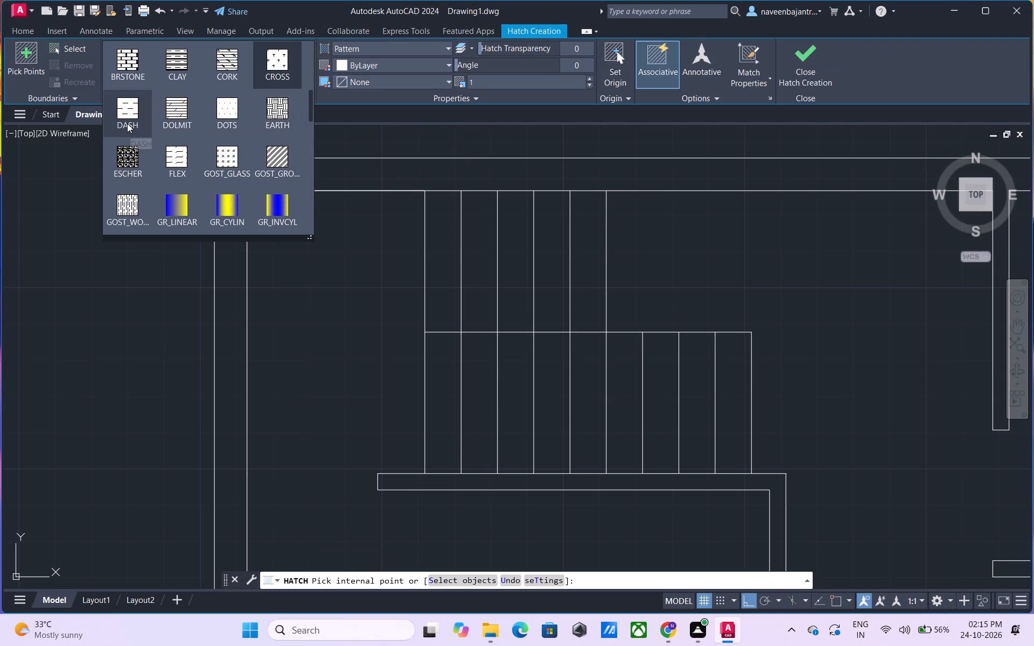
left_click(231, 108)
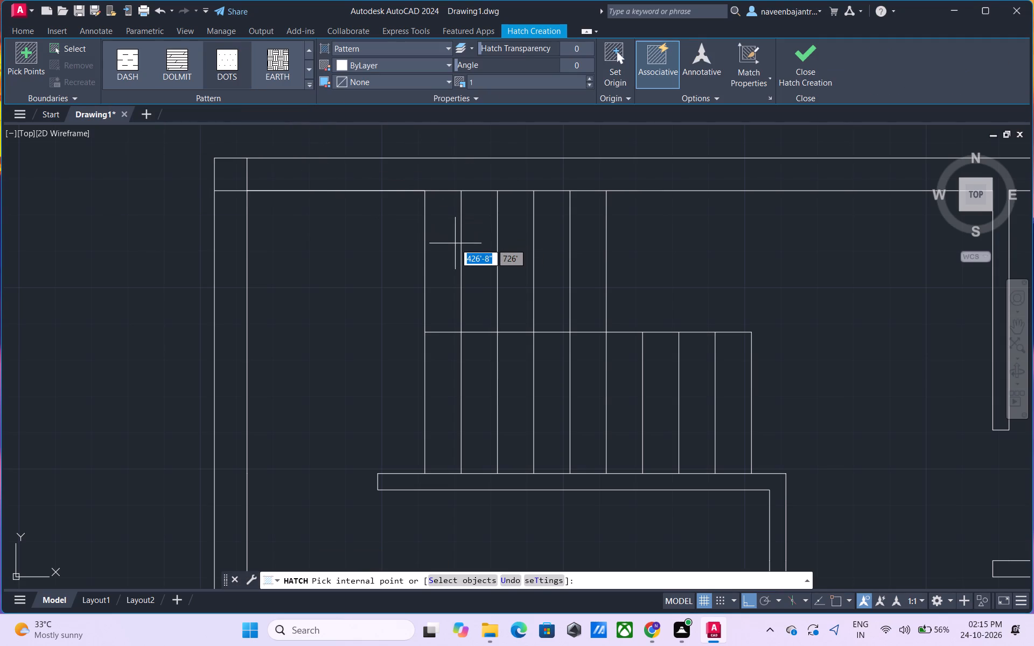
left_click(455, 243)
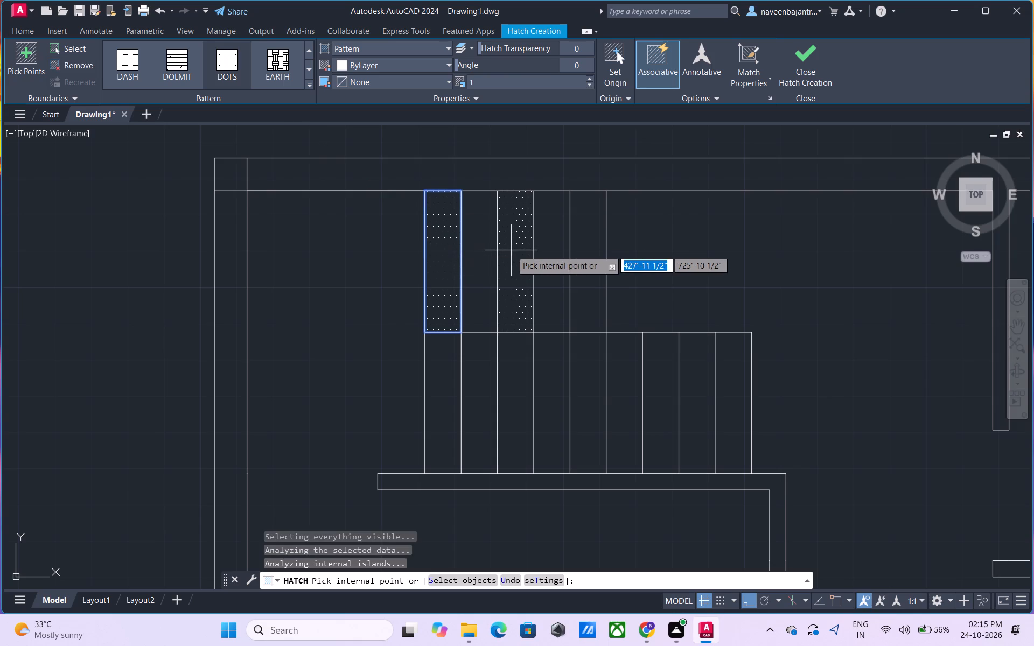
left_click(511, 250)
left_click(582, 257)
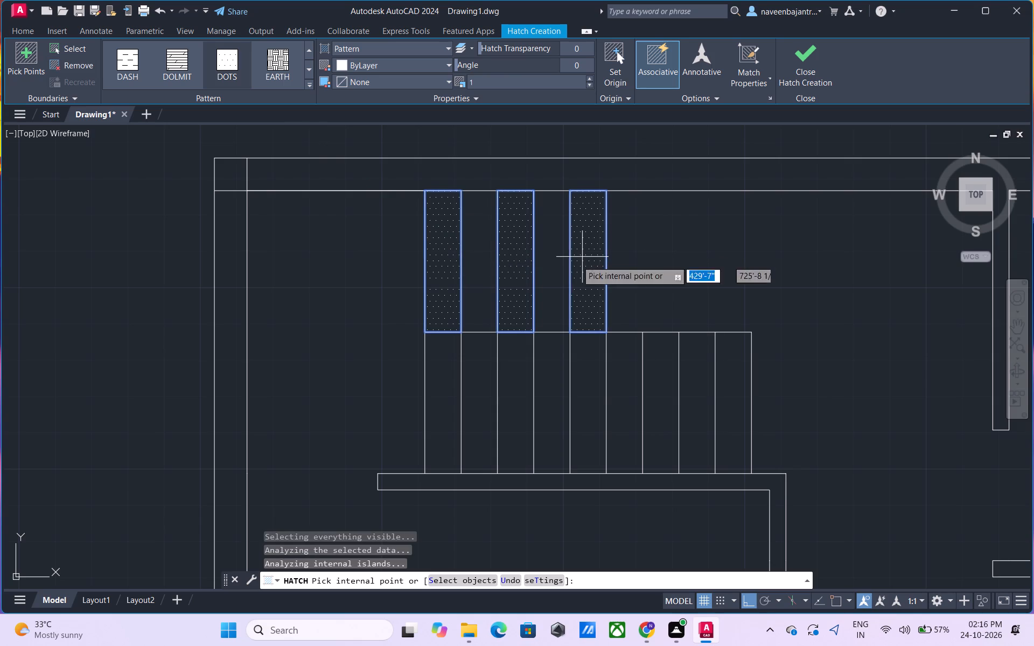
left_click(486, 361)
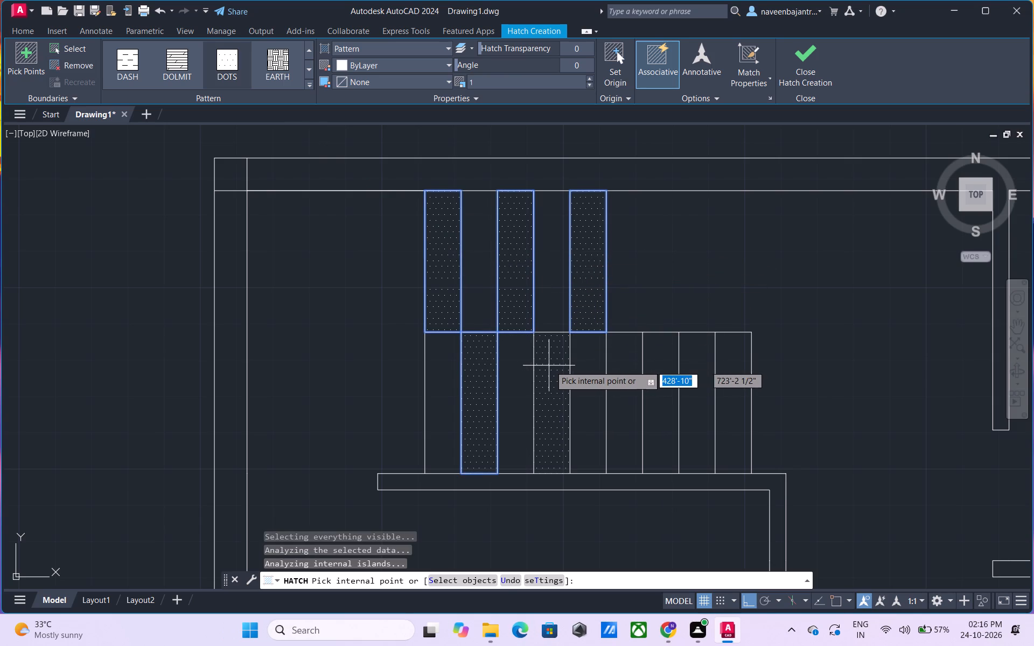
left_click(551, 366)
left_click(621, 375)
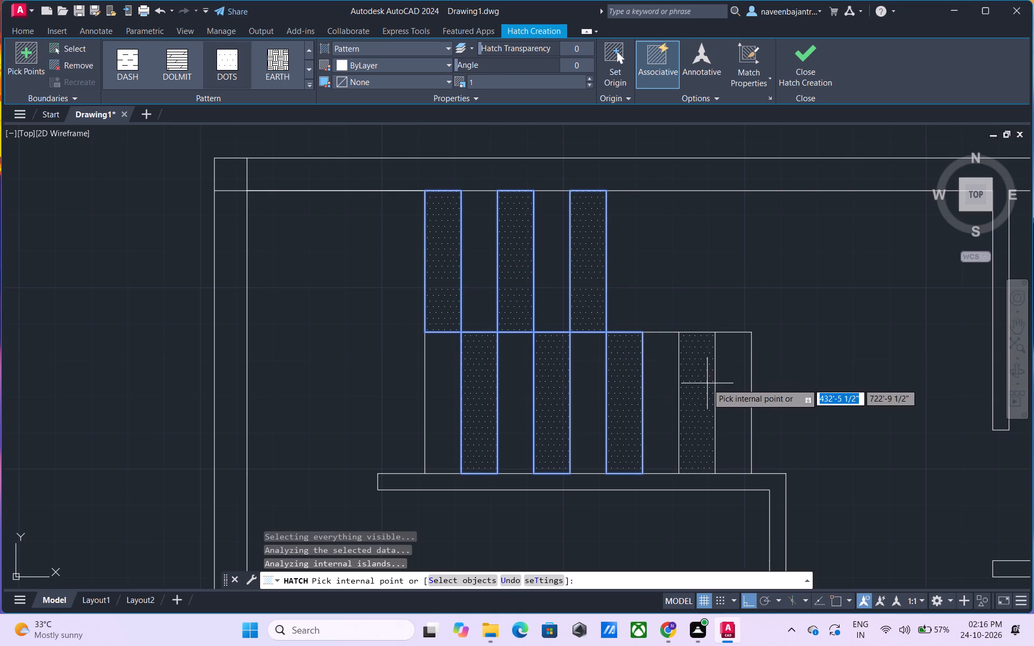
left_click(704, 384)
key("Escape")
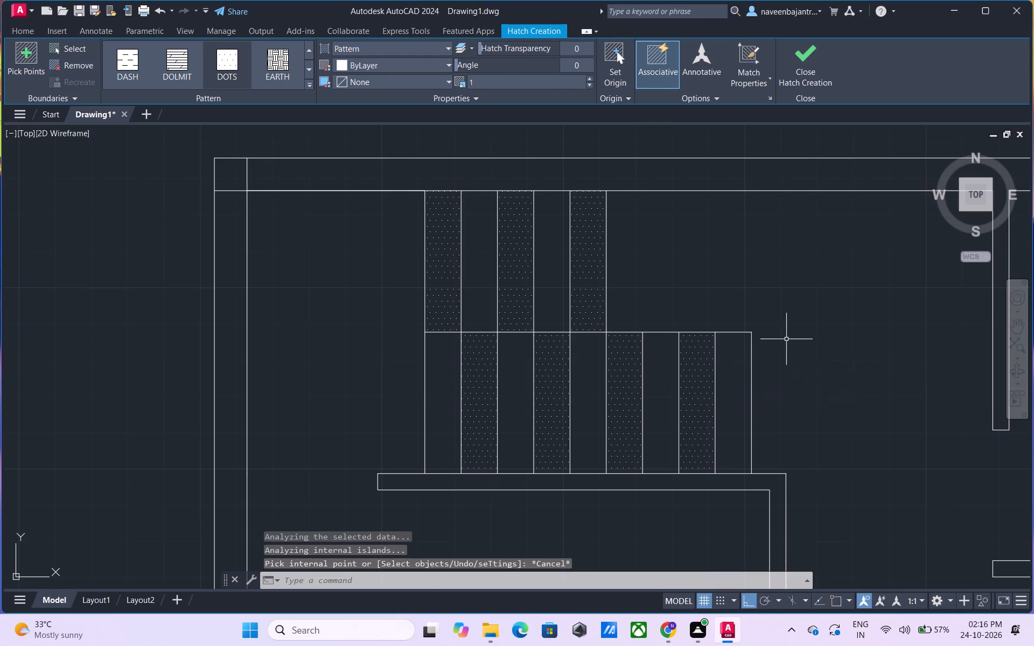
Examine the DOTS hatch on the staircase treads, both within the overall plan and at close range.
scroll(789, 332, "down", 2)
middle_click_drag(837, 342, 700, 307)
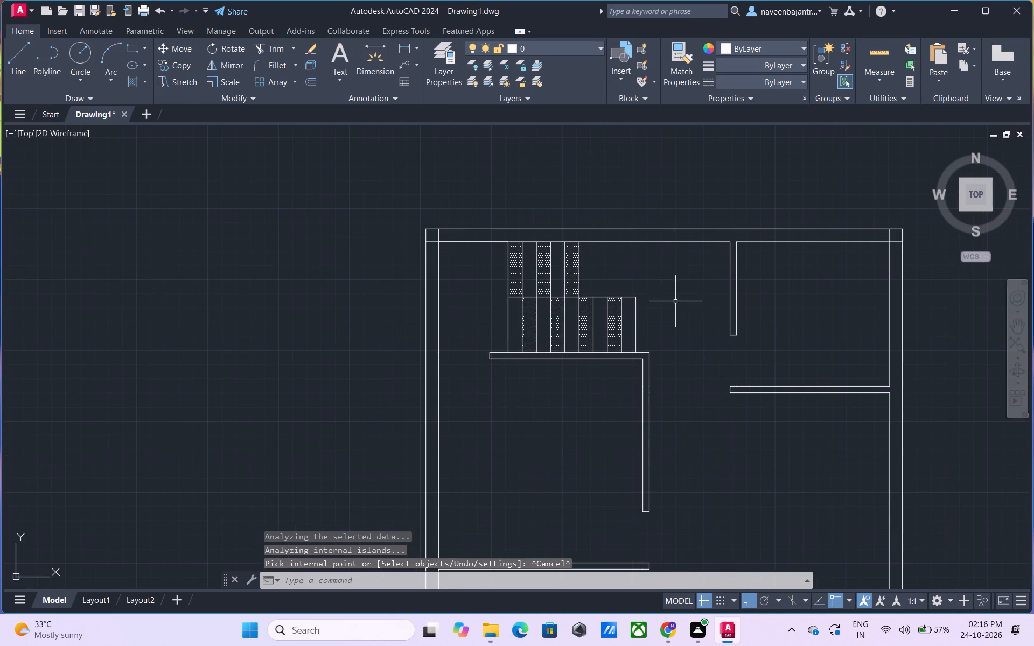
scroll(670, 301, "down", 1)
middle_click_drag(666, 304, 666, 300)
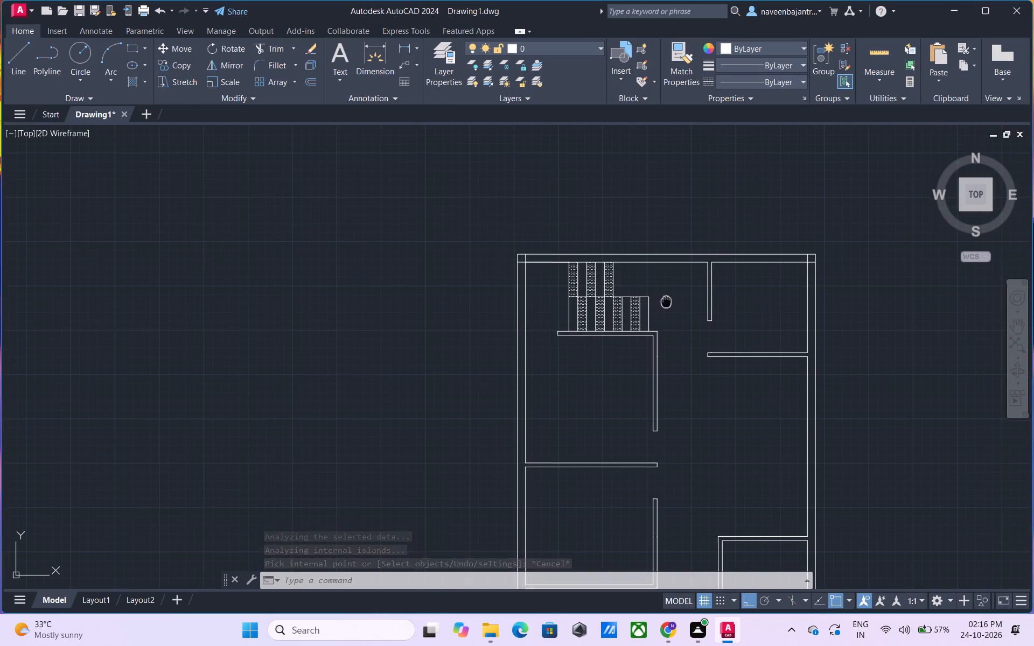
middle_click_drag(666, 300, 649, 272)
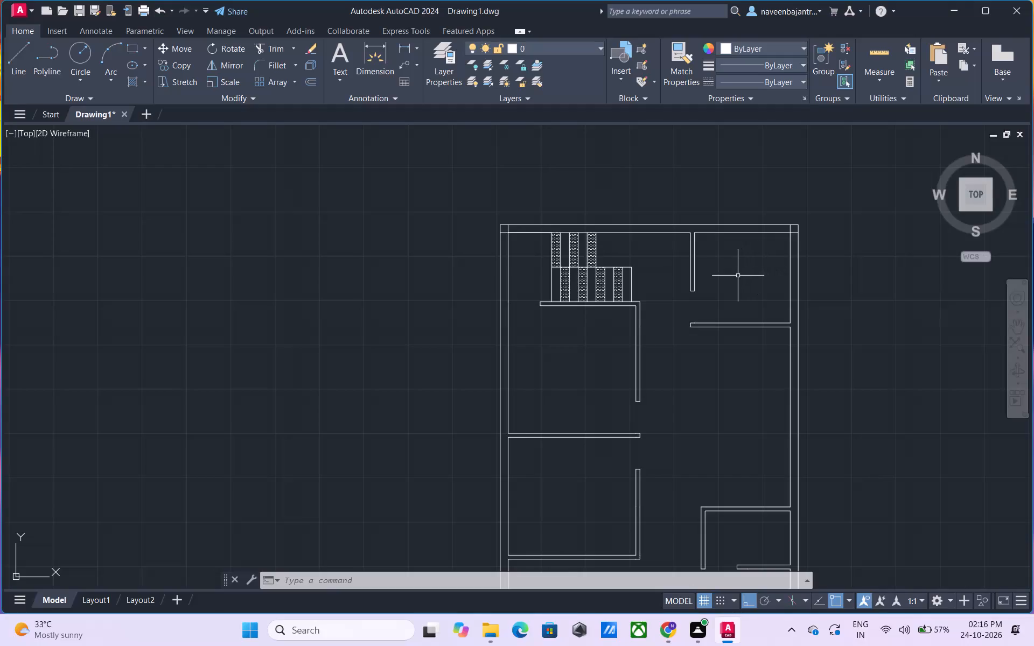
middle_click_drag(659, 290, 656, 240)
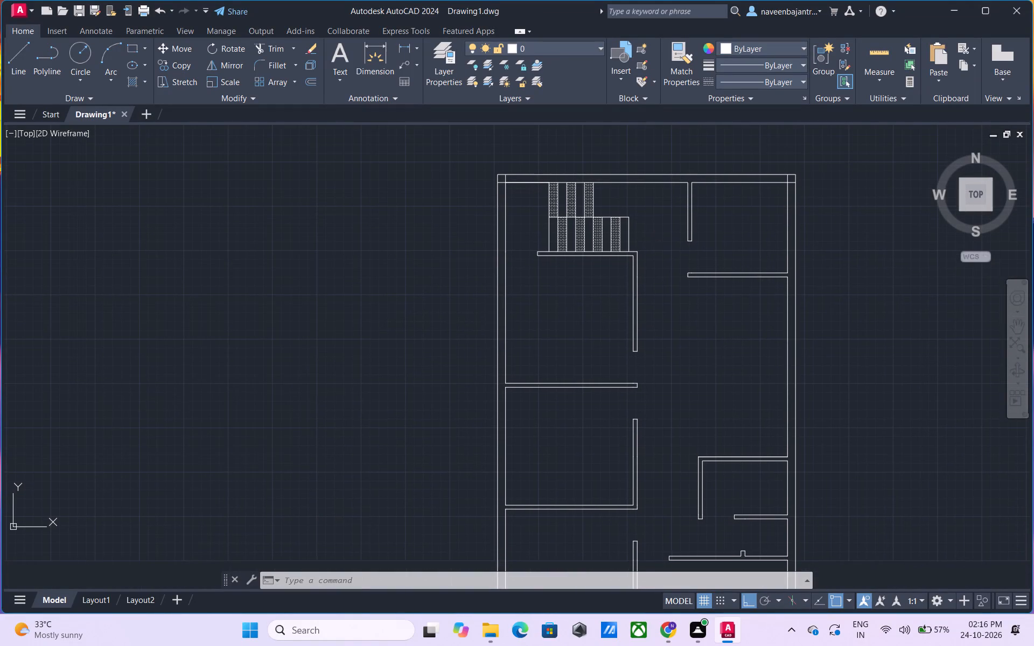
scroll(596, 194, "up", 2)
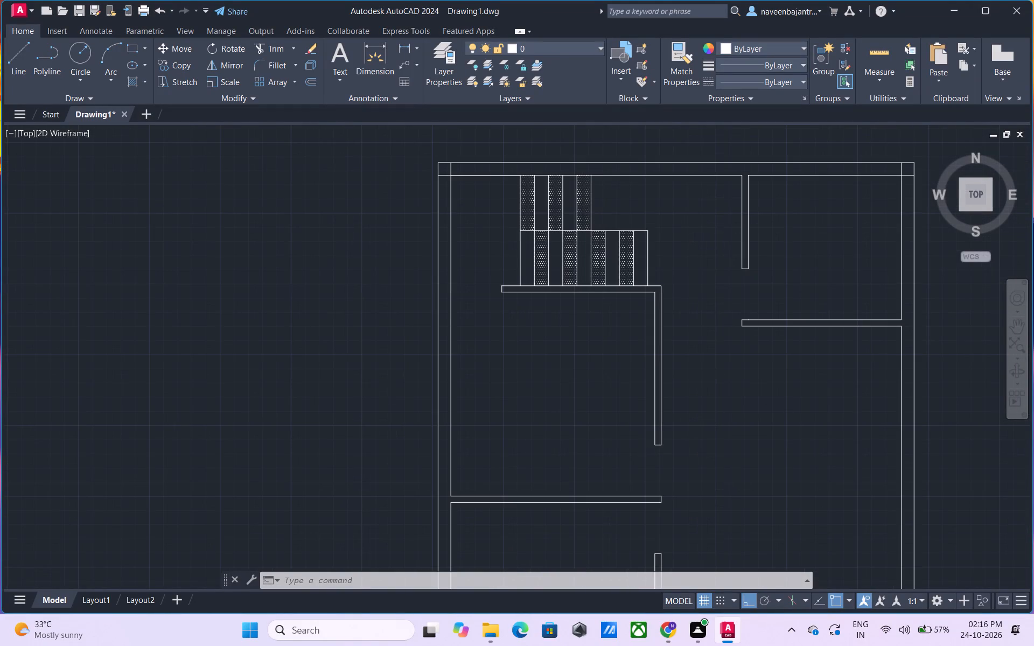
scroll(596, 194, "up", 1)
middle_click_drag(642, 210, 637, 235)
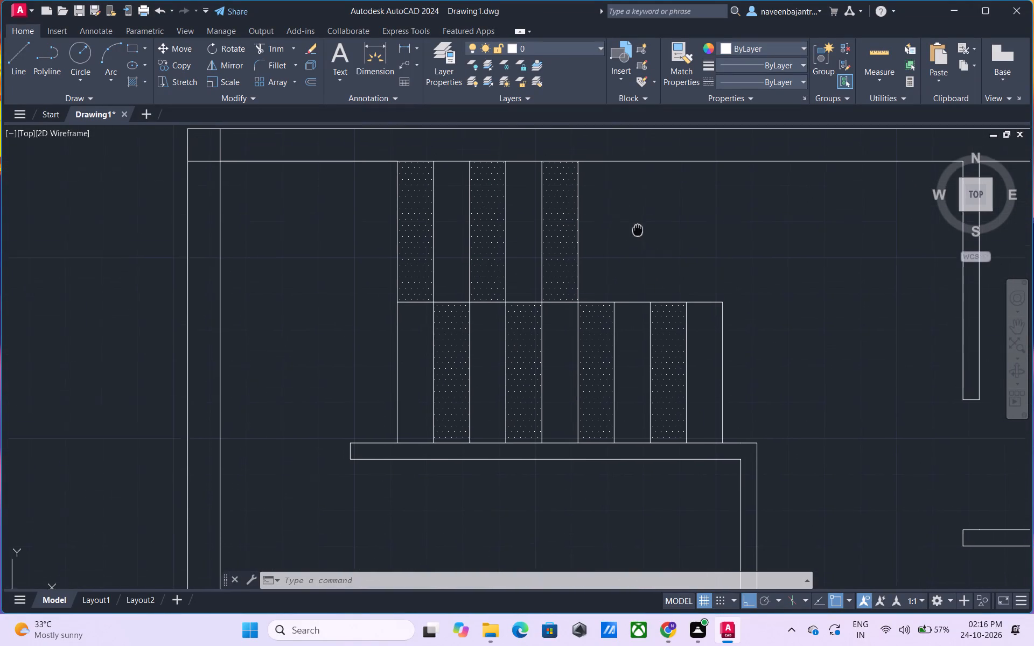
middle_click_drag(637, 235, 633, 245)
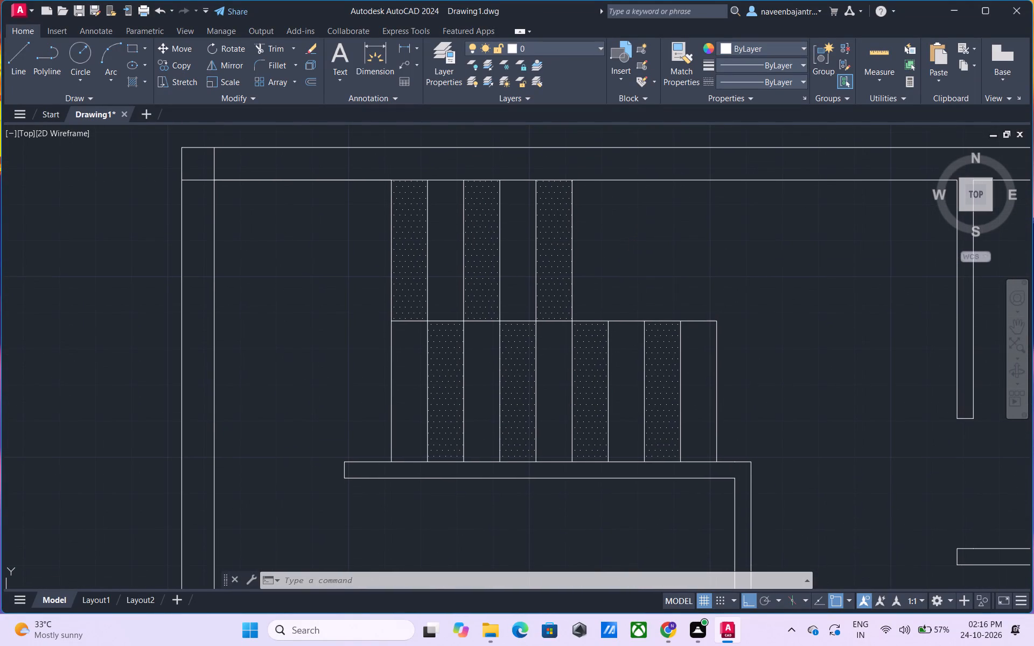
middle_click(615, 244)
middle_click(597, 245)
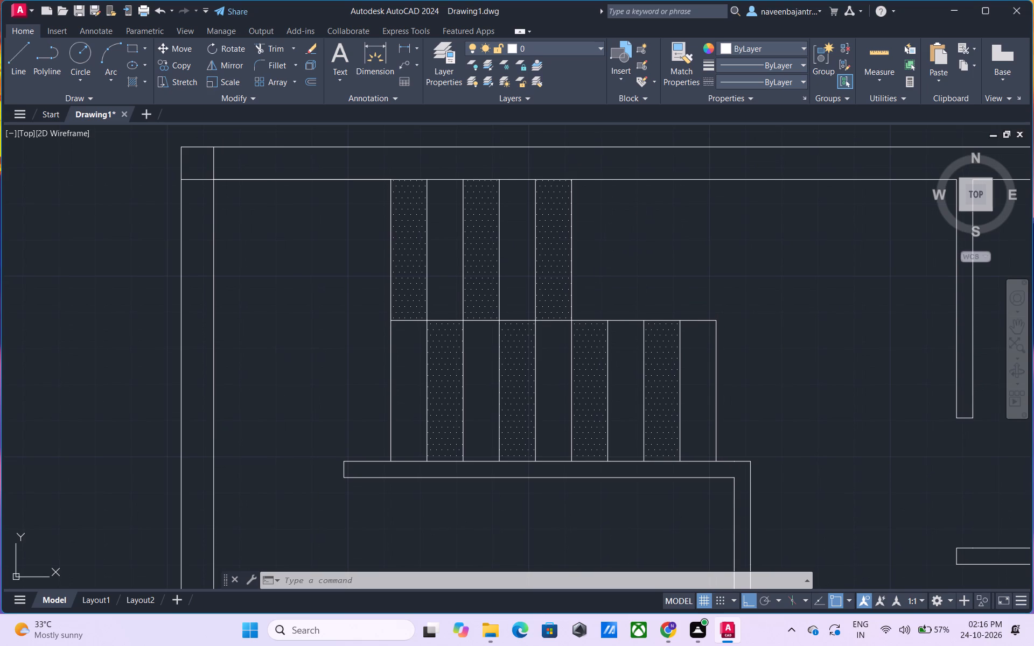
key("Escape")
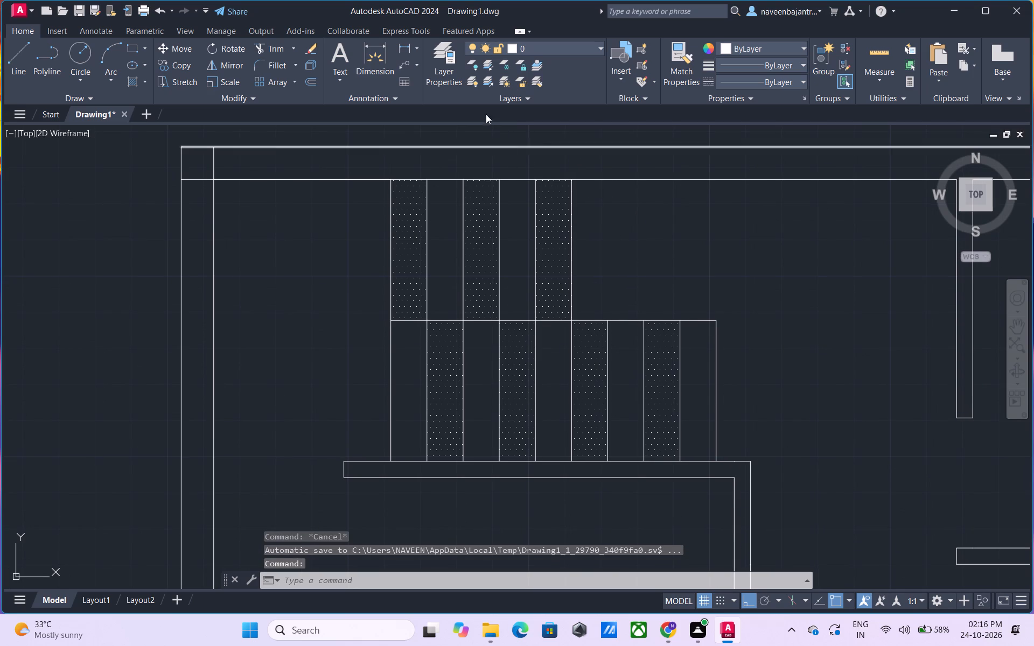
Measure the tread widths of the upper flight and the lower flight with the Dimension tool, without placing dimensions.
left_click(371, 57)
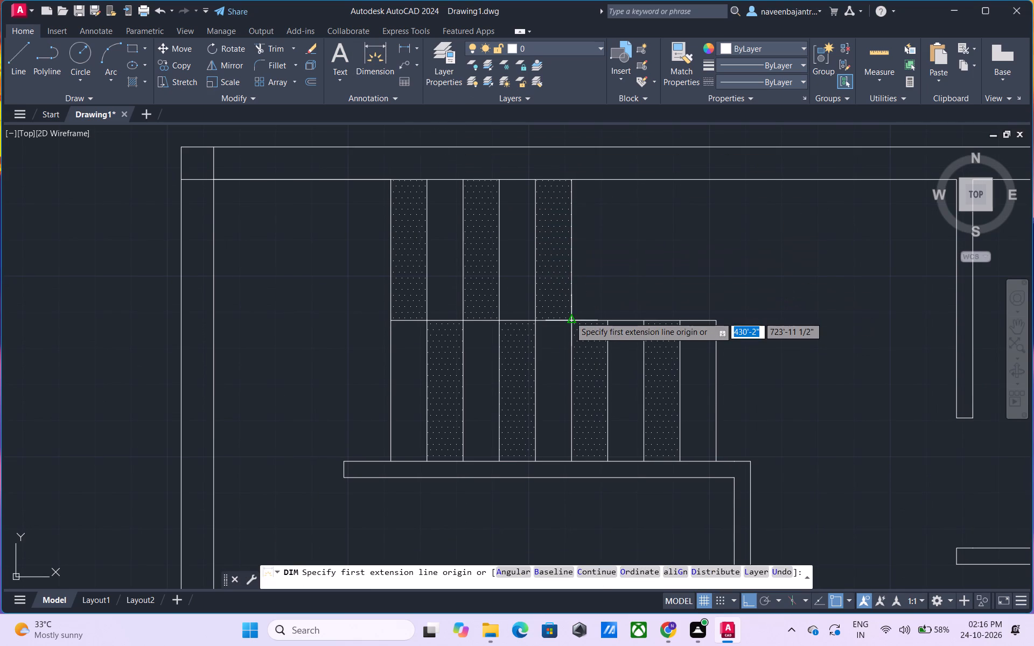
left_click(570, 317)
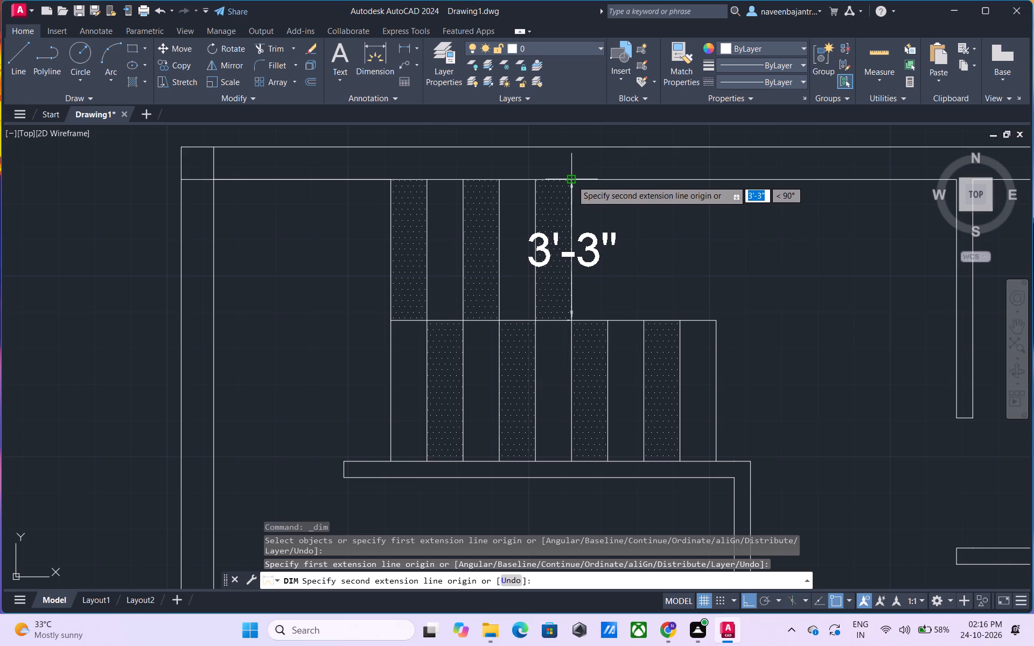
key("Escape")
left_click(384, 72)
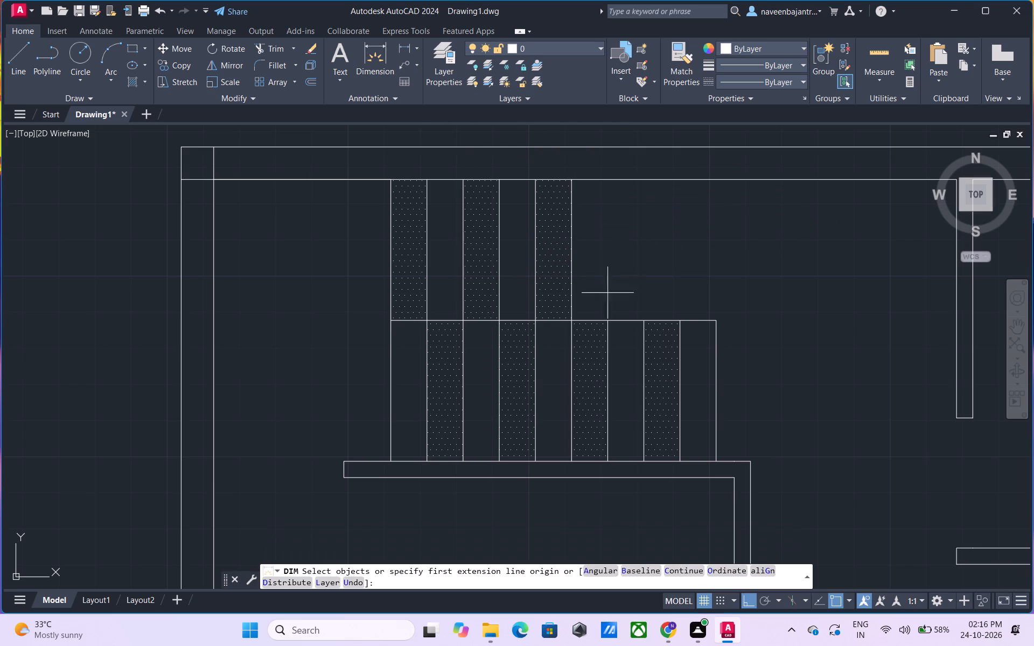
left_click(716, 460)
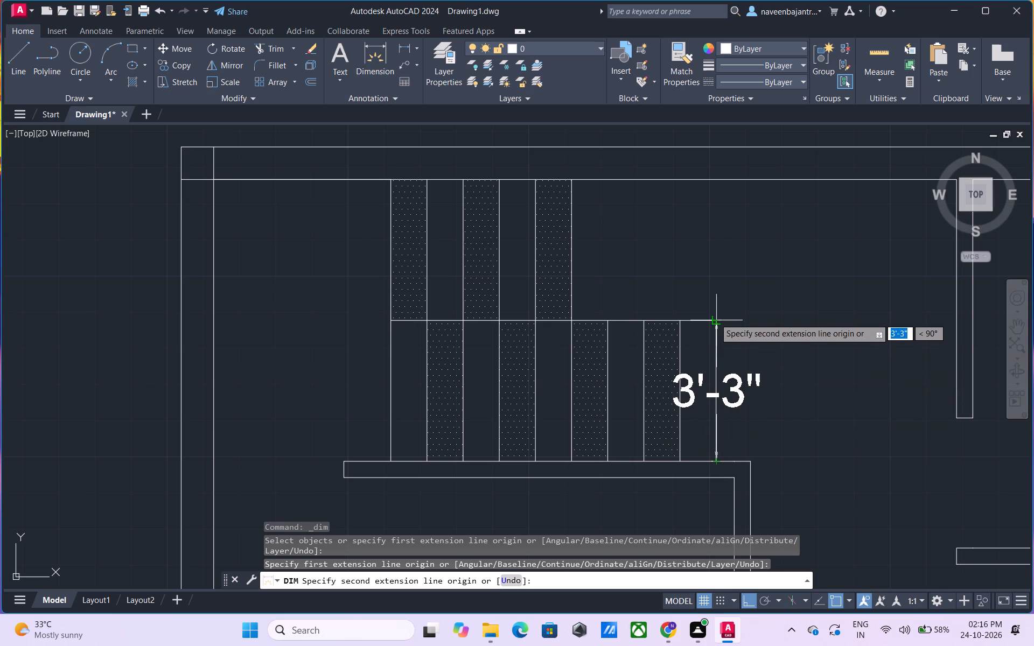
key("Escape")
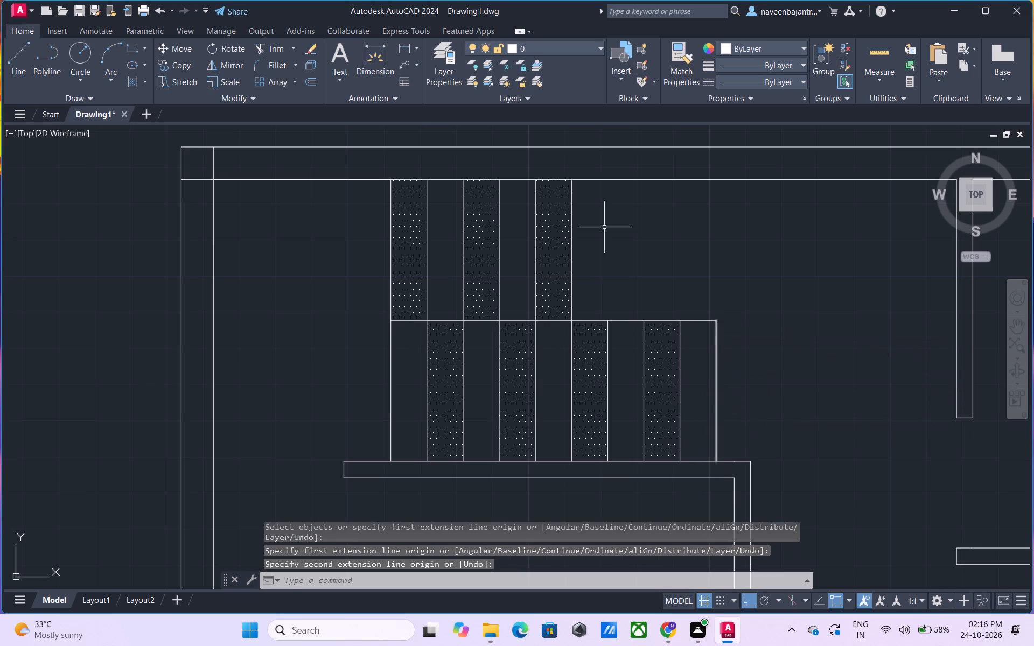
Measure the lower flight's overall length and the gap between the upper flight and the left exterior wall, without placing dimensions.
left_click(361, 64)
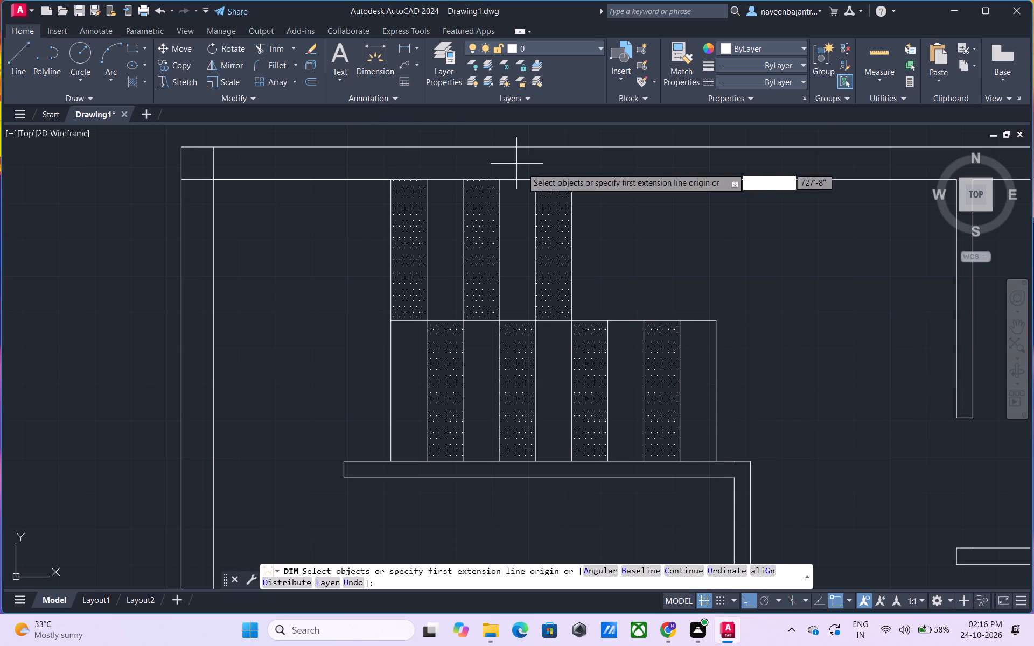
left_click(712, 321)
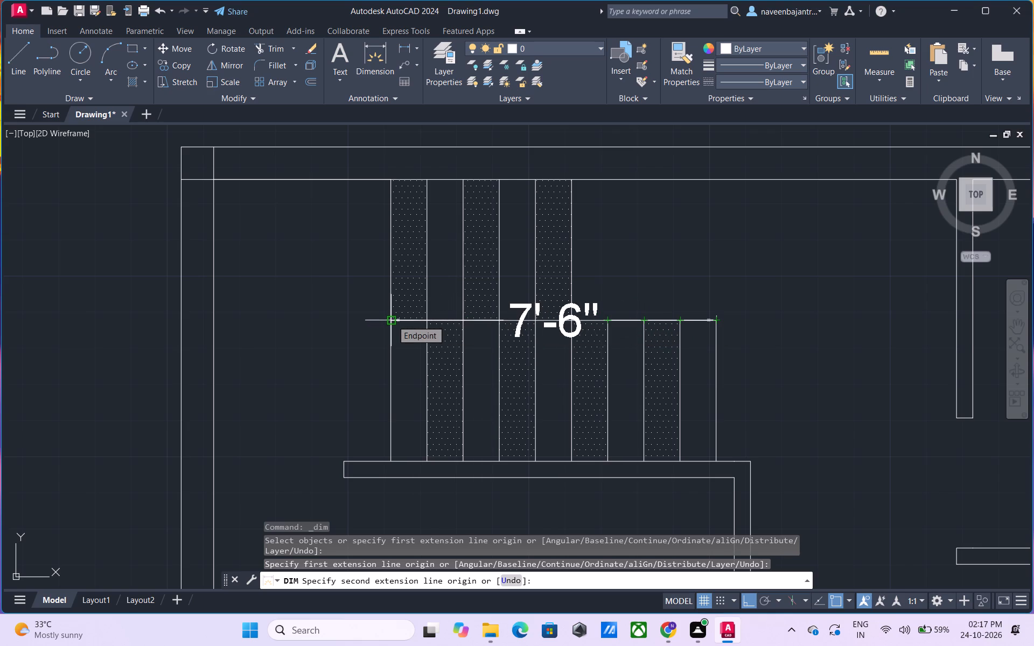
key("Escape")
key("Escape")
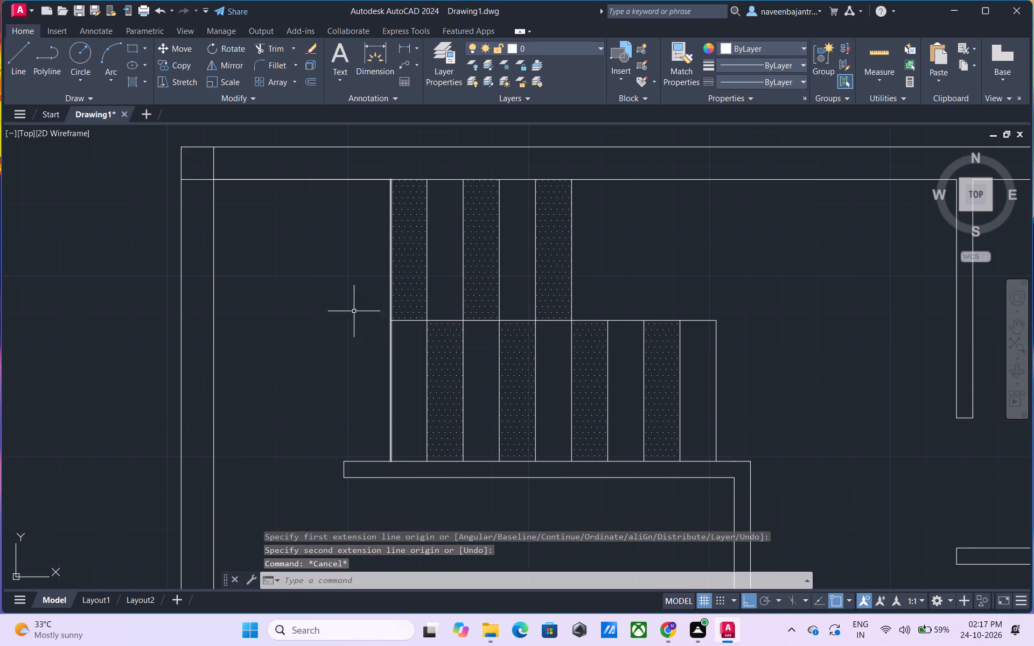
left_click(372, 74)
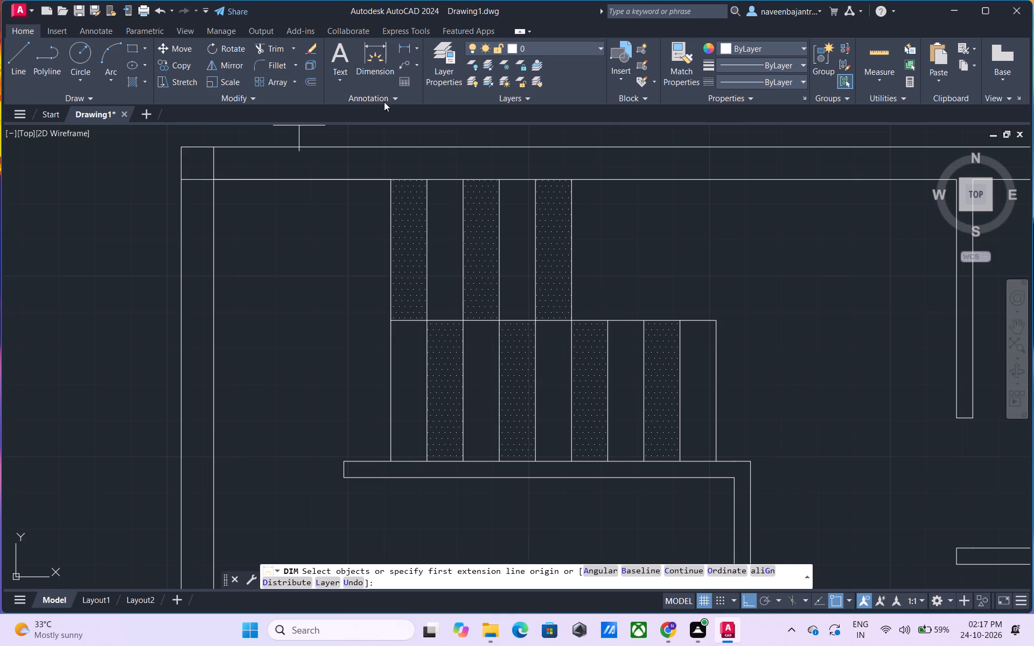
left_click(390, 179)
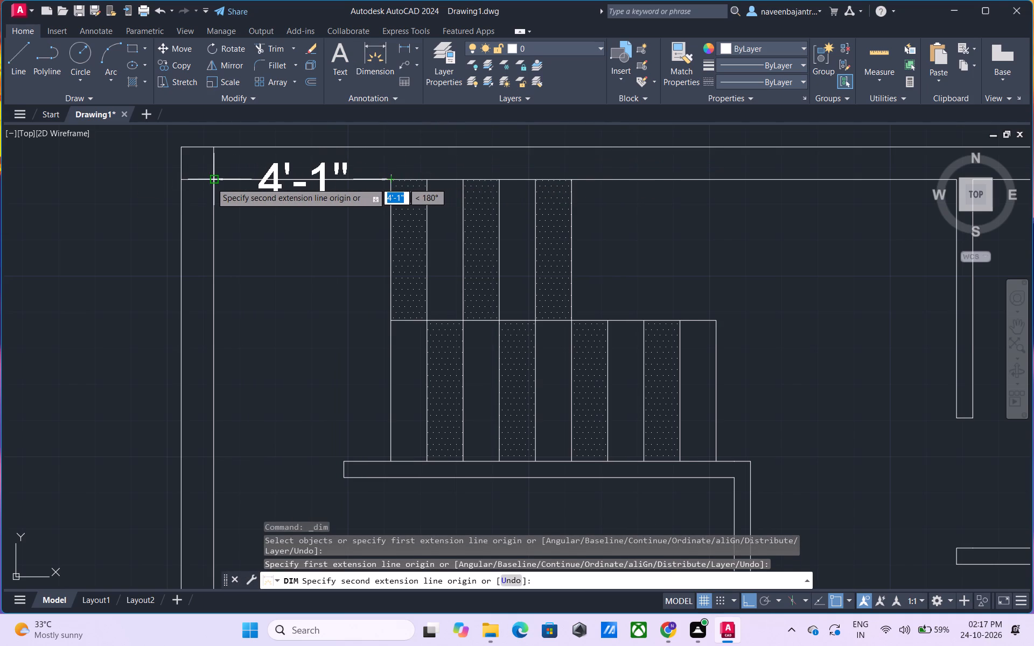
key("Escape")
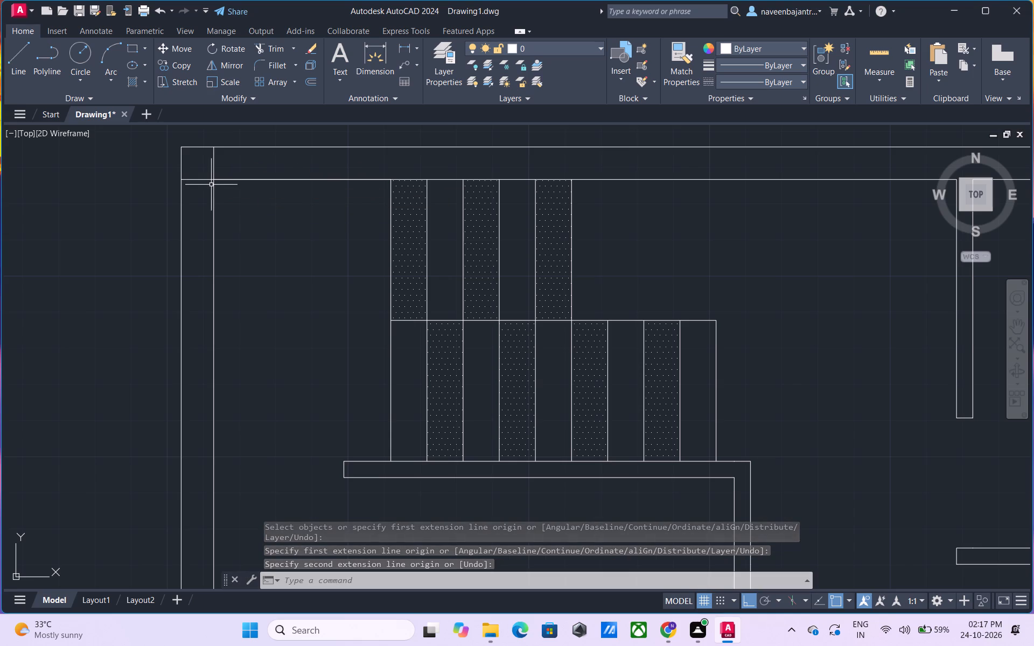
Hatch the four outer wall corner squares of the floor plan with the SOLID pattern.
scroll(325, 285, "down", 2)
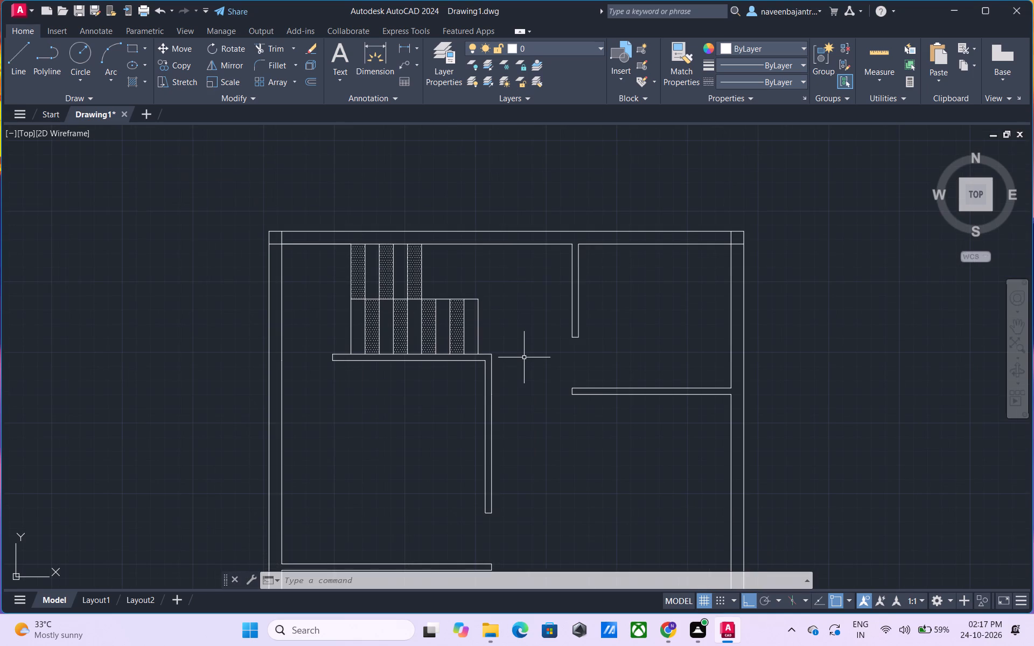
middle_click_drag(525, 357, 484, 369)
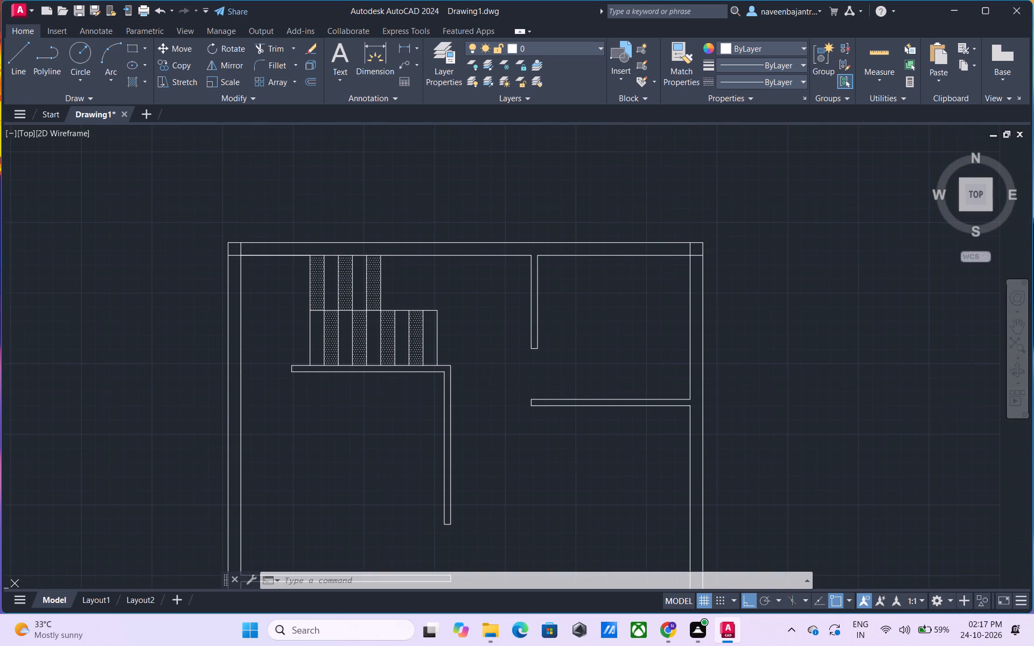
key("Escape")
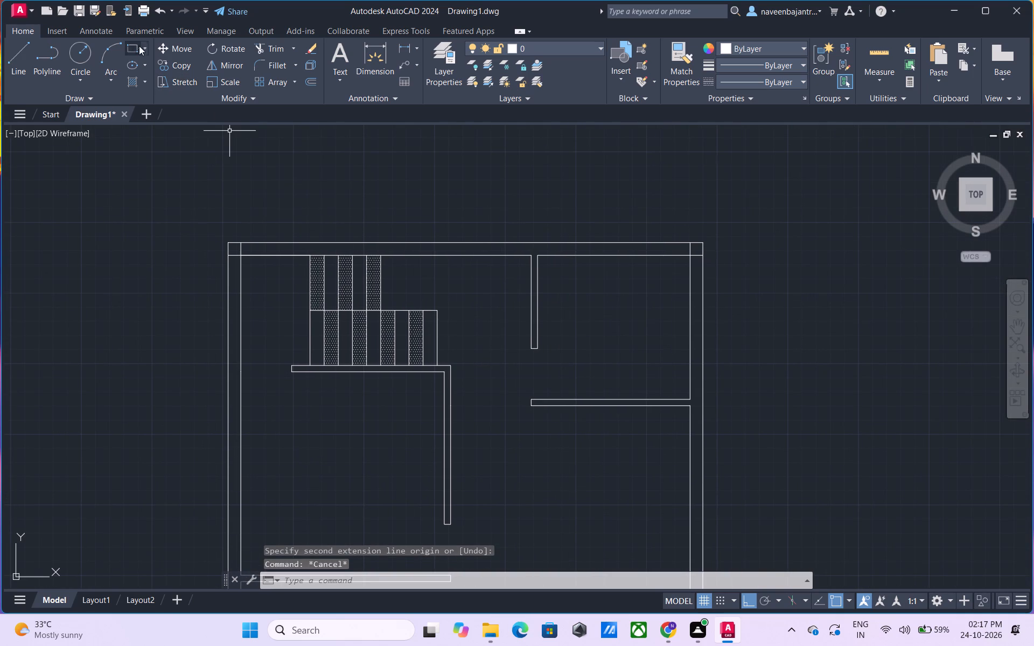
left_click(135, 85)
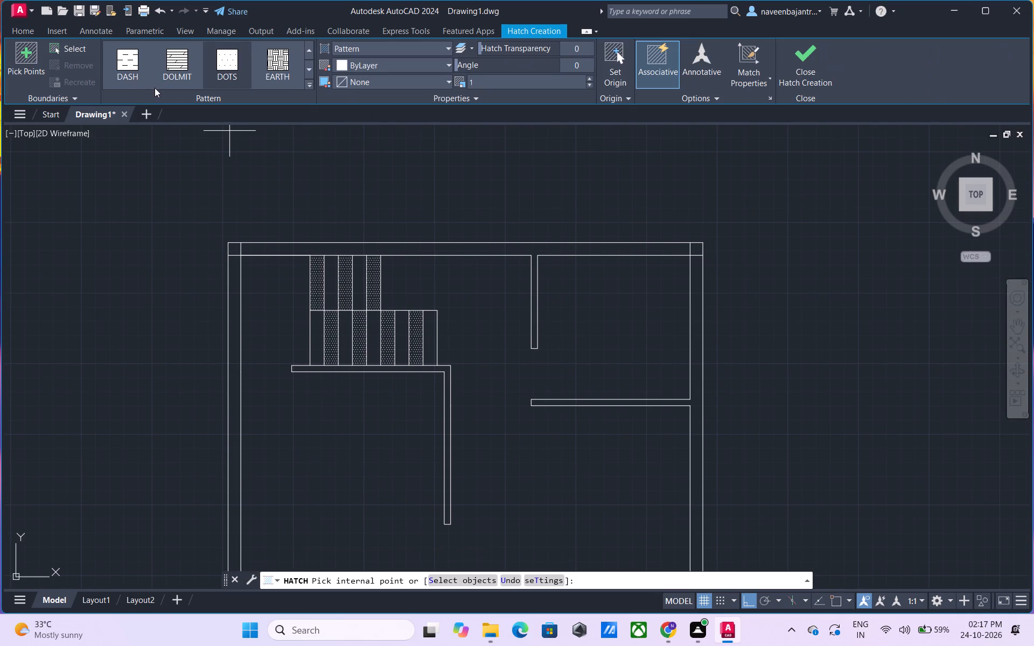
scroll(163, 81, "up", 10)
scroll(163, 81, "down", 1)
scroll(163, 81, "up", 6)
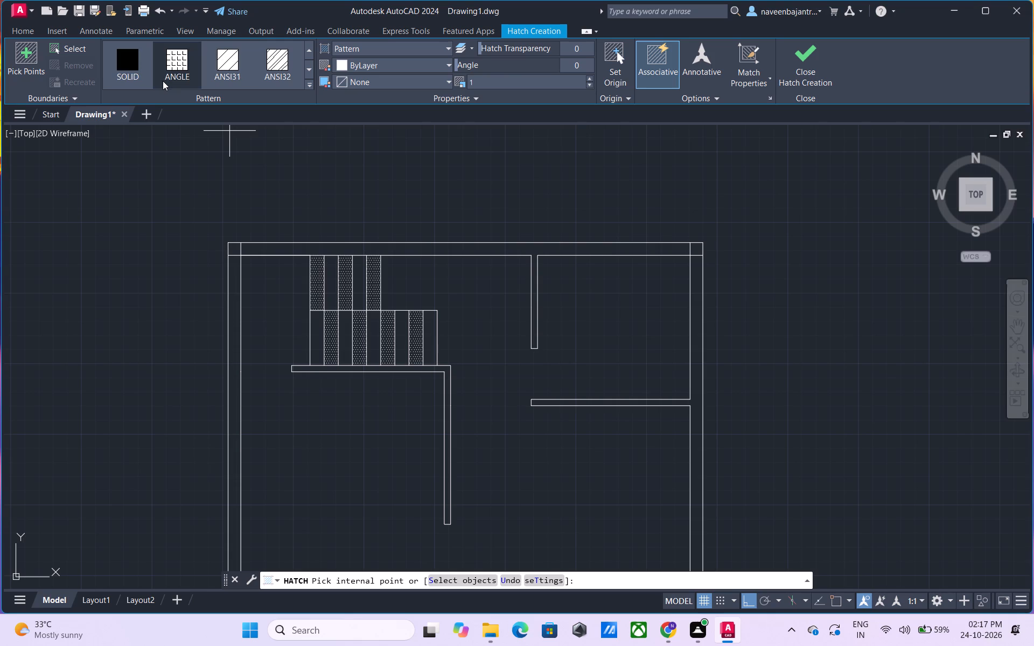
scroll(163, 81, "up", 1)
left_click(128, 58)
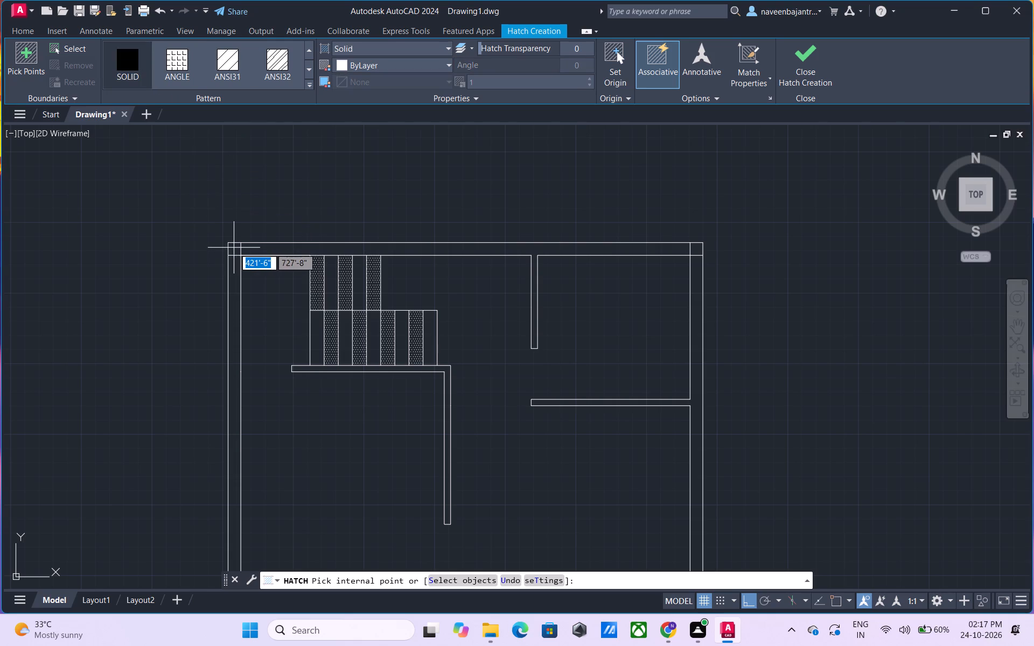
left_click(234, 248)
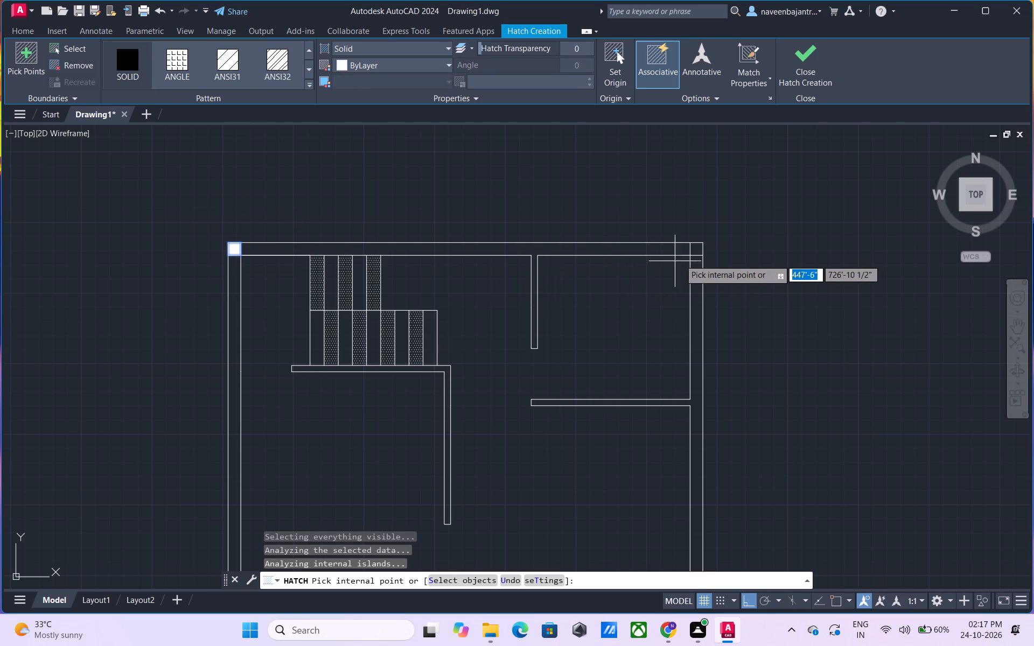
left_click(696, 252)
scroll(696, 252, "down", 4)
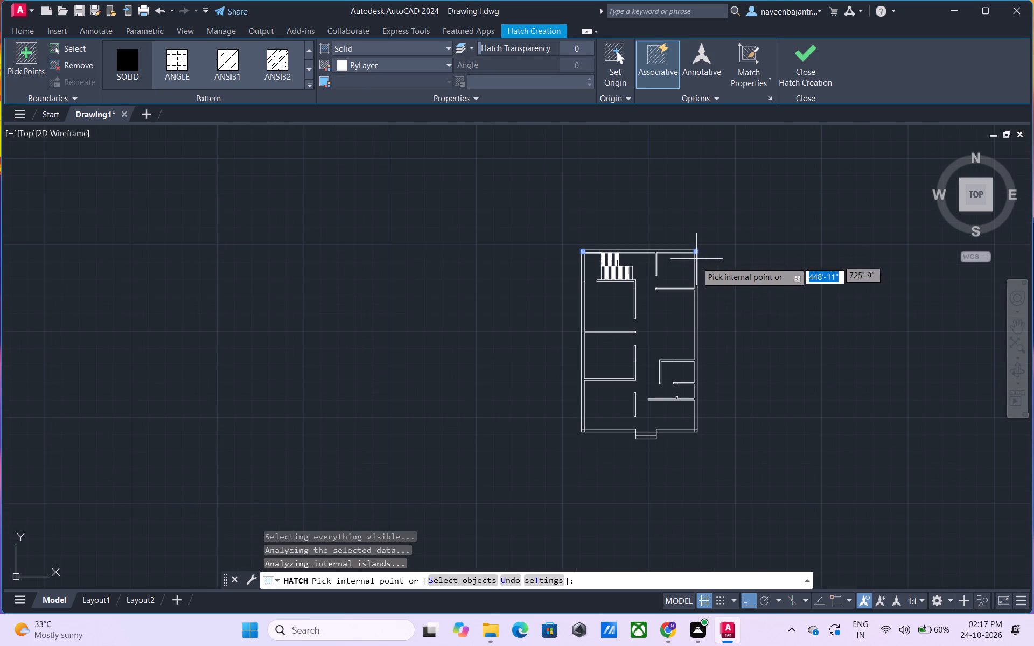
scroll(698, 440, "up", 3)
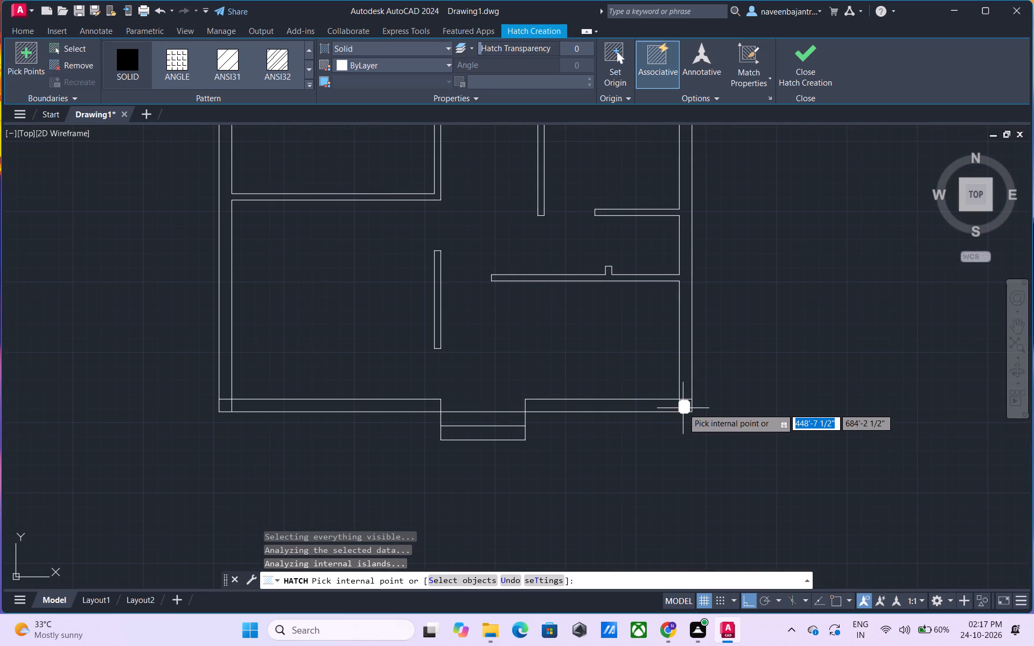
left_click(683, 408)
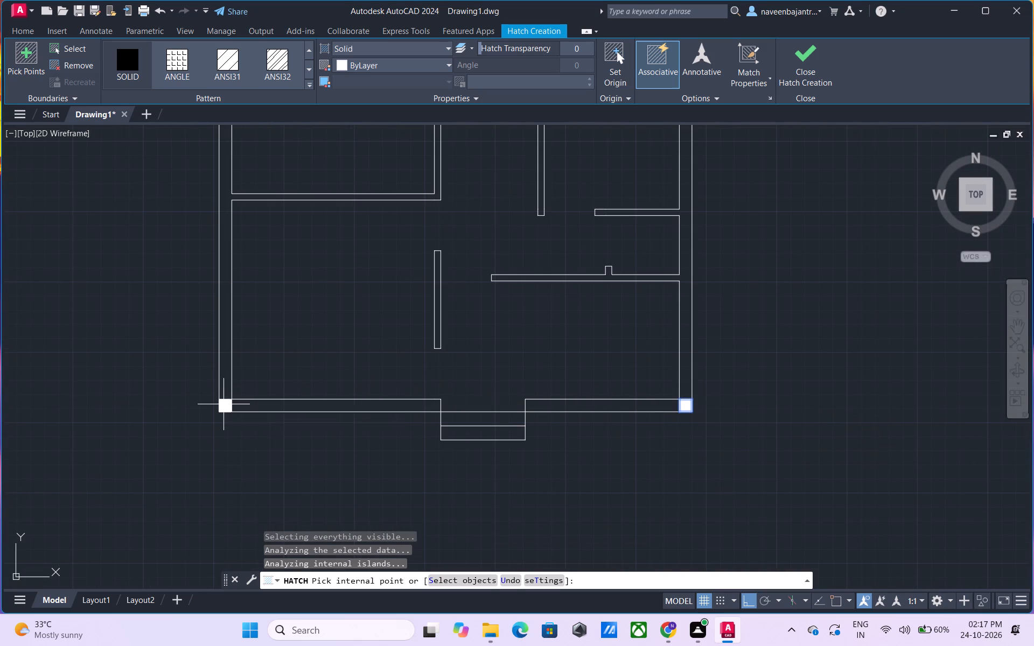
left_click(223, 404)
key("Escape")
Examine the solid-filled wall corners and the hatched staircase, within the plan and at close range.
scroll(365, 356, "down", 2)
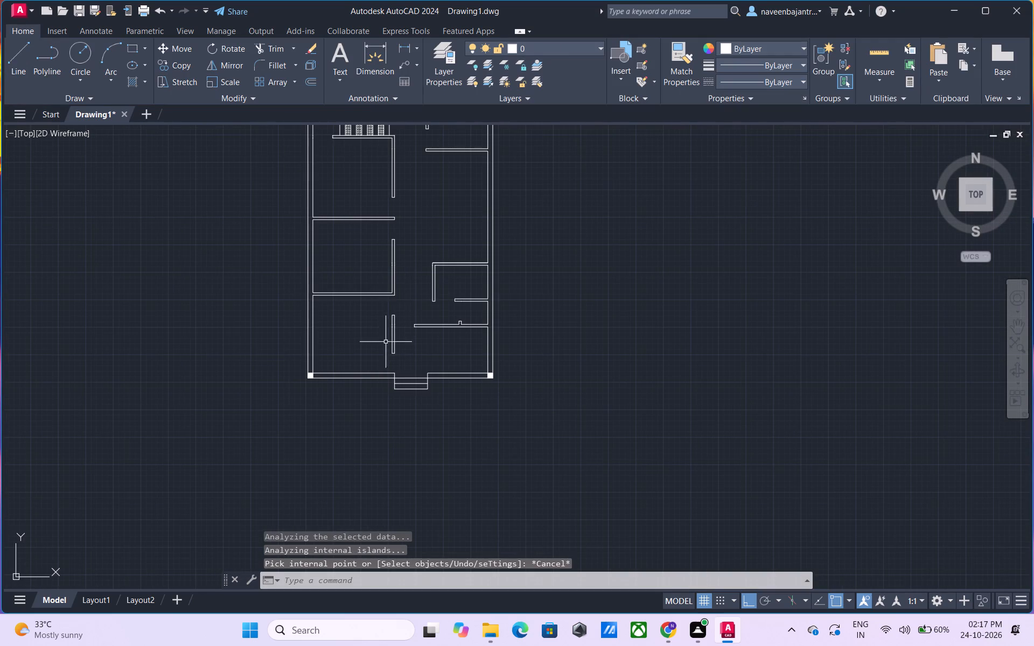
middle_click_drag(415, 270, 420, 346)
scroll(312, 164, "up", 3)
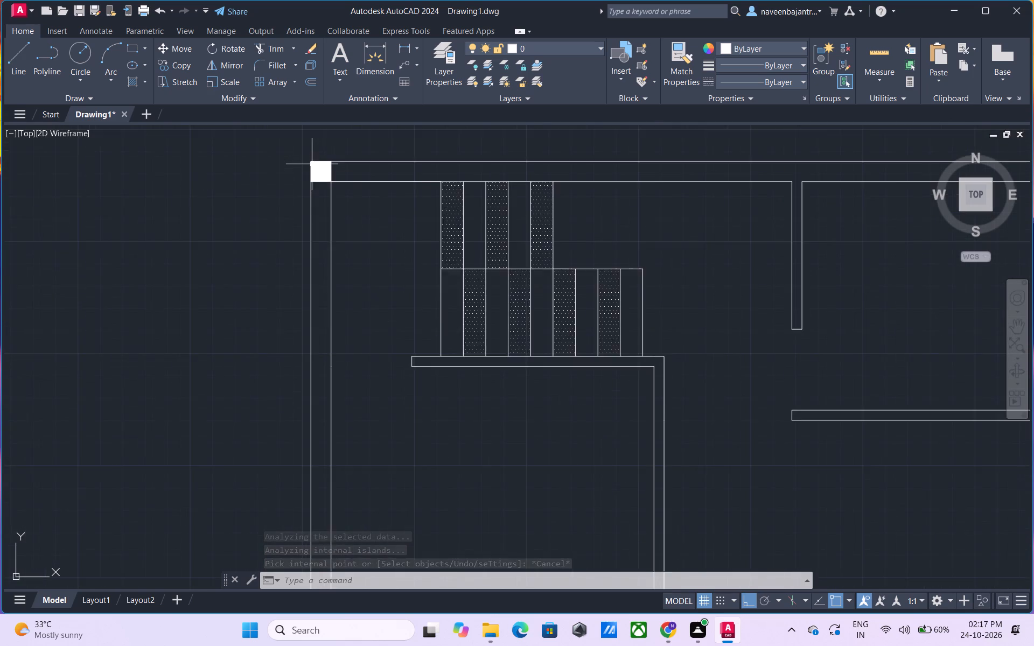
scroll(312, 164, "up", 2)
scroll(312, 164, "down", 2)
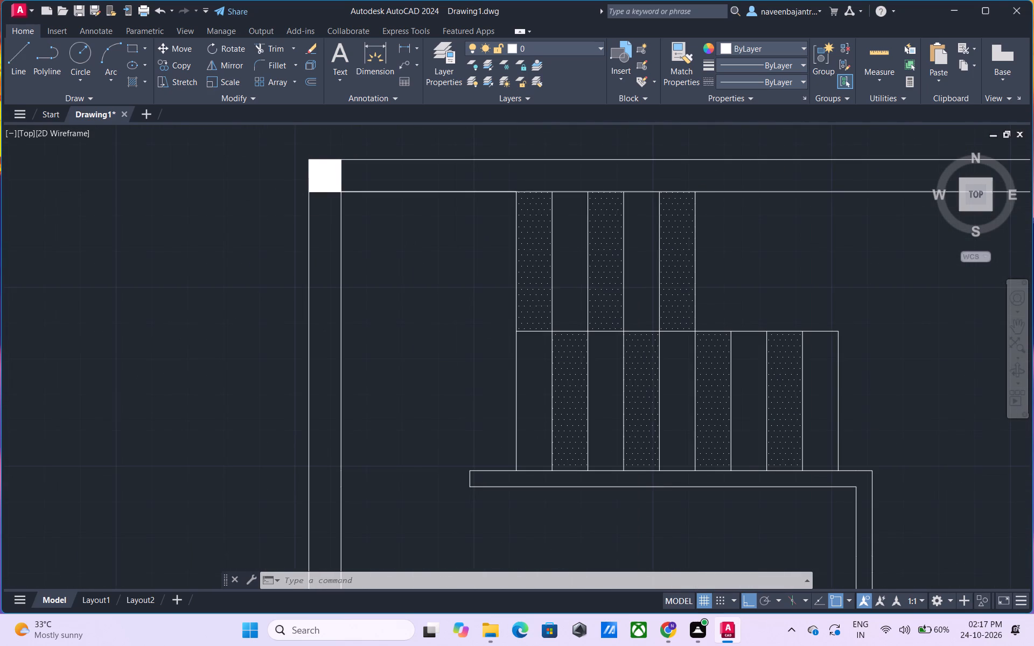
scroll(312, 164, "down", 1)
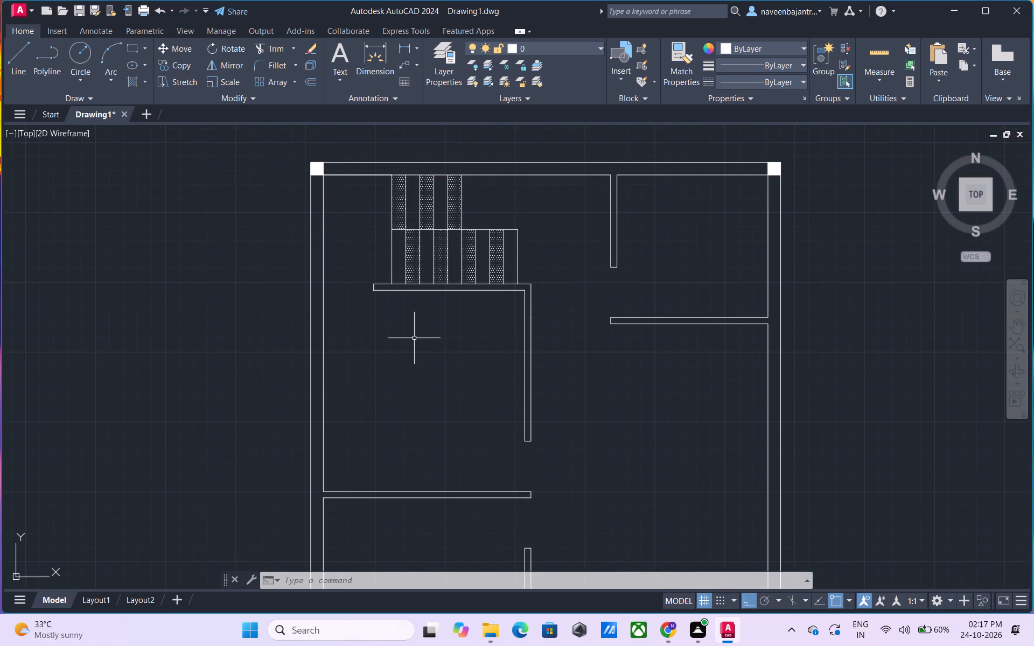
middle_click_drag(414, 337, 387, 318)
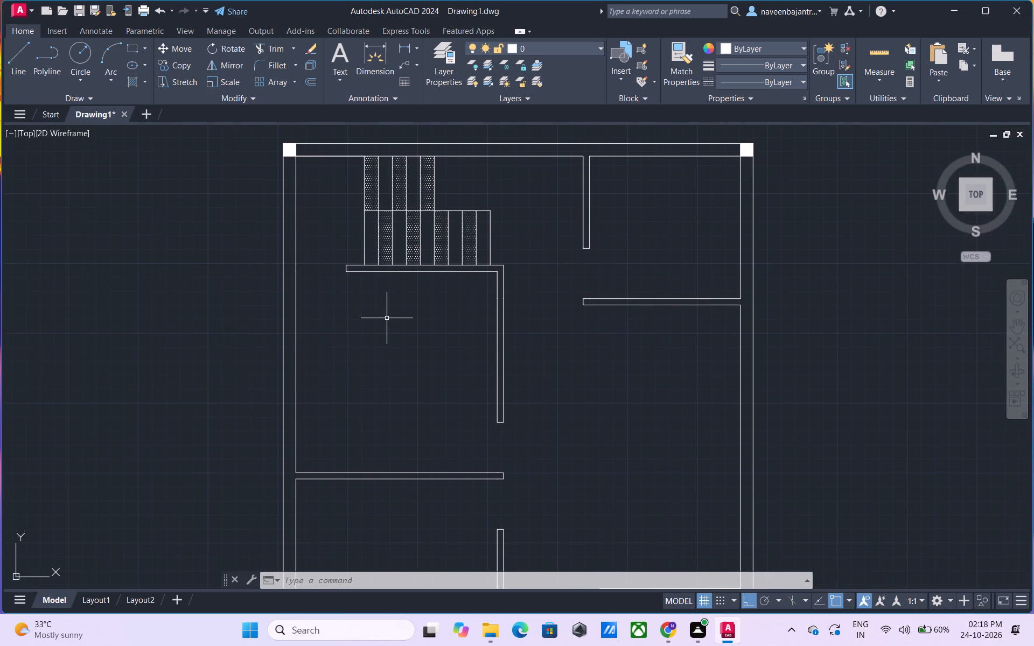
Draw a horizontal line from the midpoint of the upper-right room's left partition face, ending short of the right exterior wall.
scroll(387, 318, "down", 1)
middle_click_drag(510, 356, 507, 353)
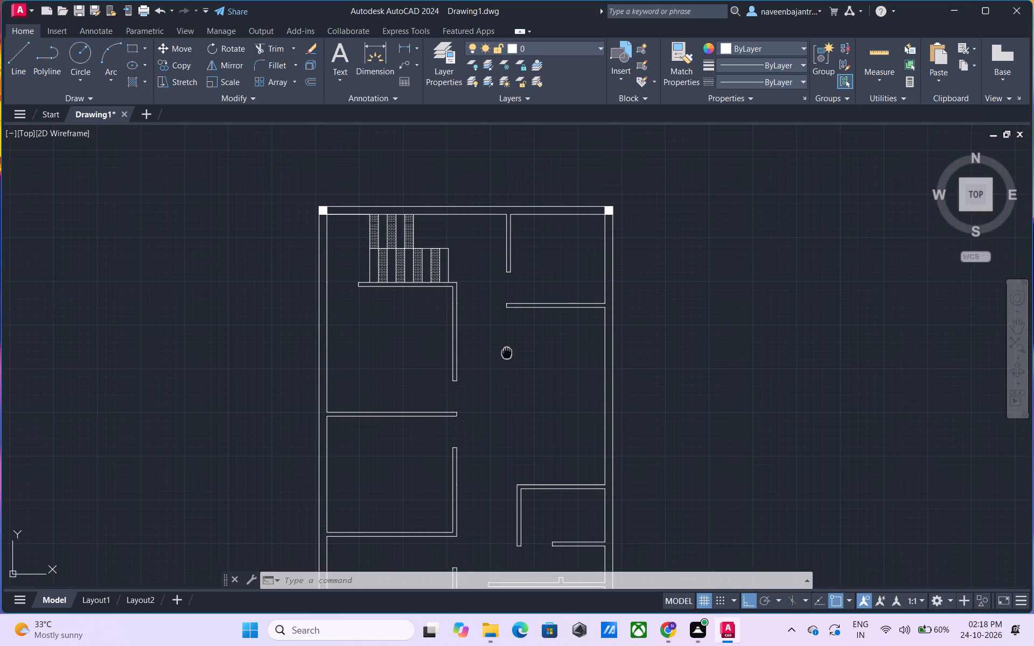
middle_click_drag(507, 353, 385, 303)
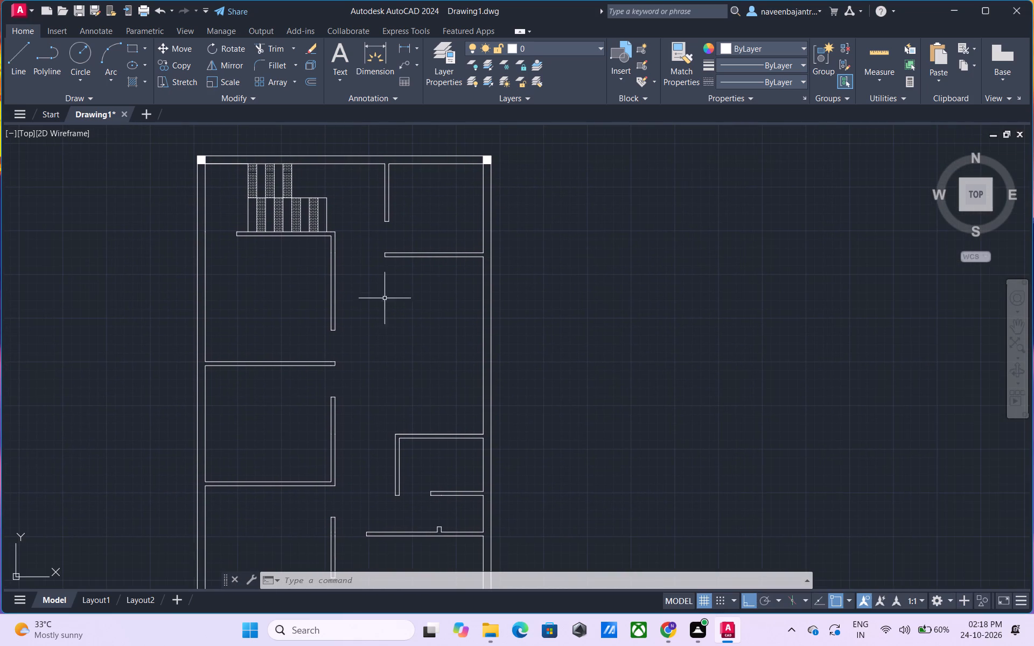
middle_click_drag(412, 212, 397, 285)
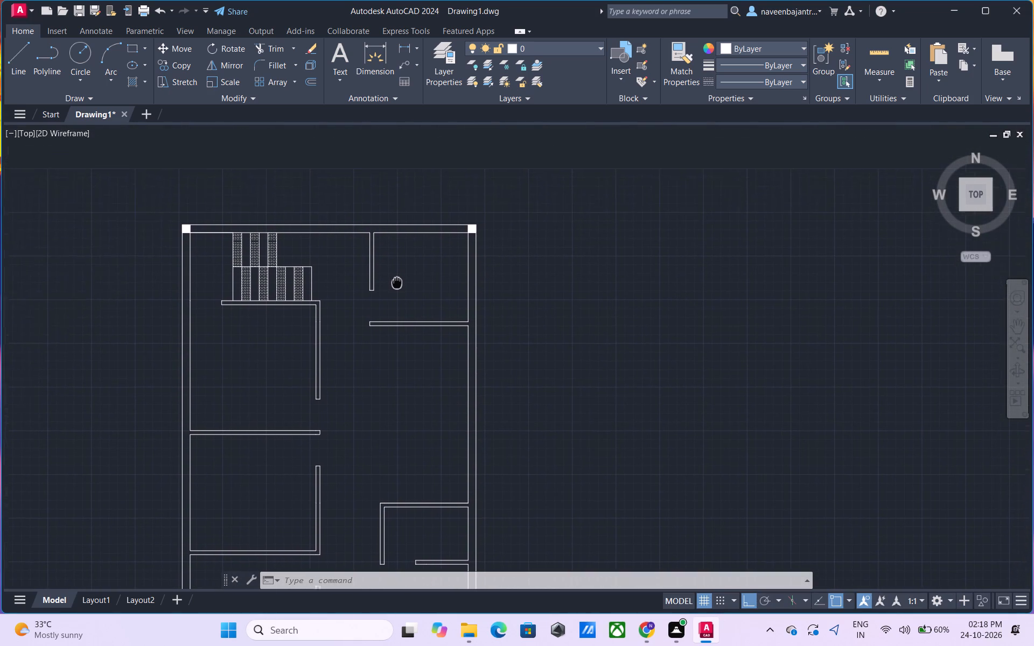
middle_click_drag(397, 285, 396, 287)
scroll(387, 263, "up", 1)
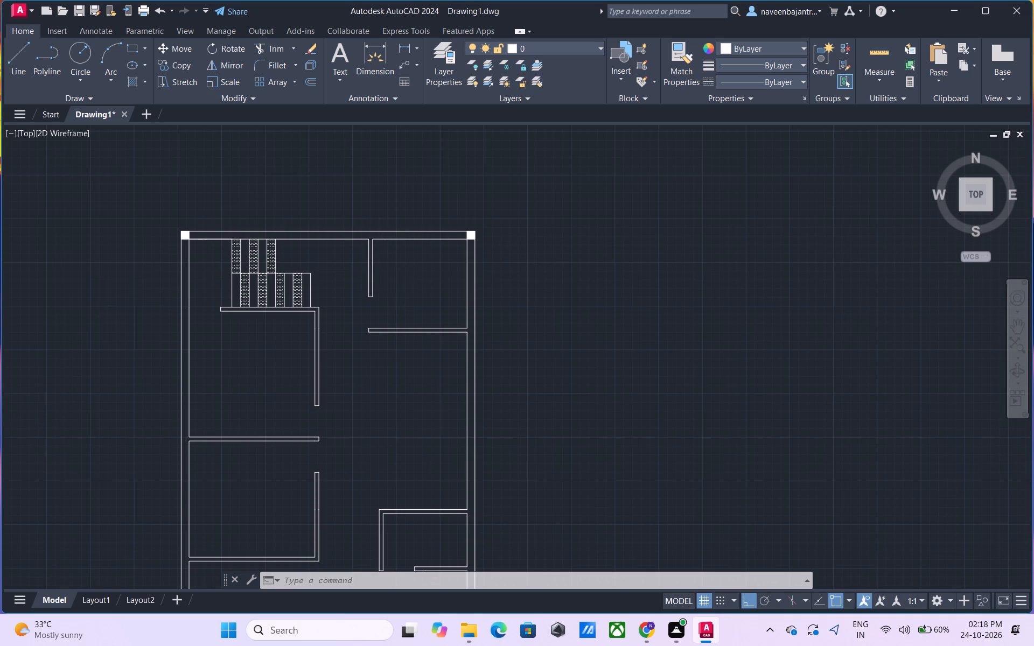
key("Escape")
type("l")
key("space")
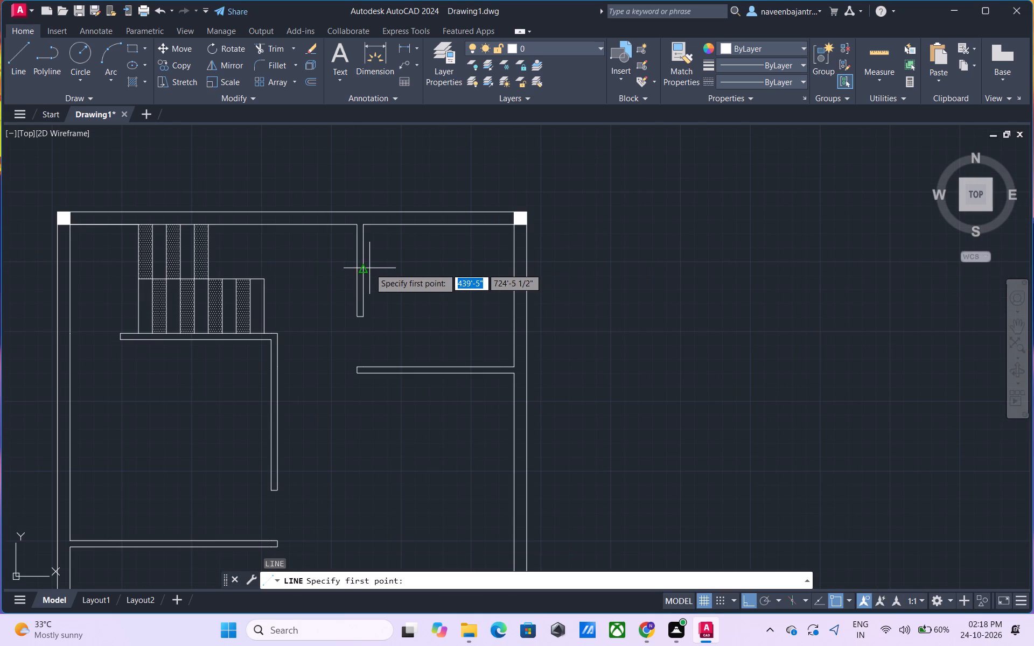
left_click(362, 270)
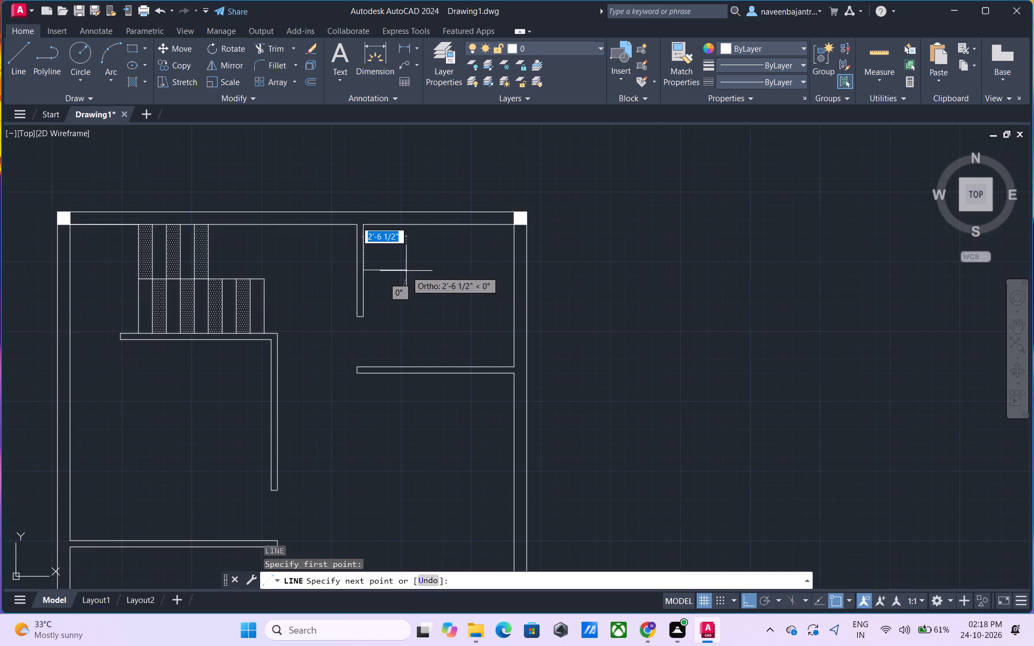
left_click(479, 271)
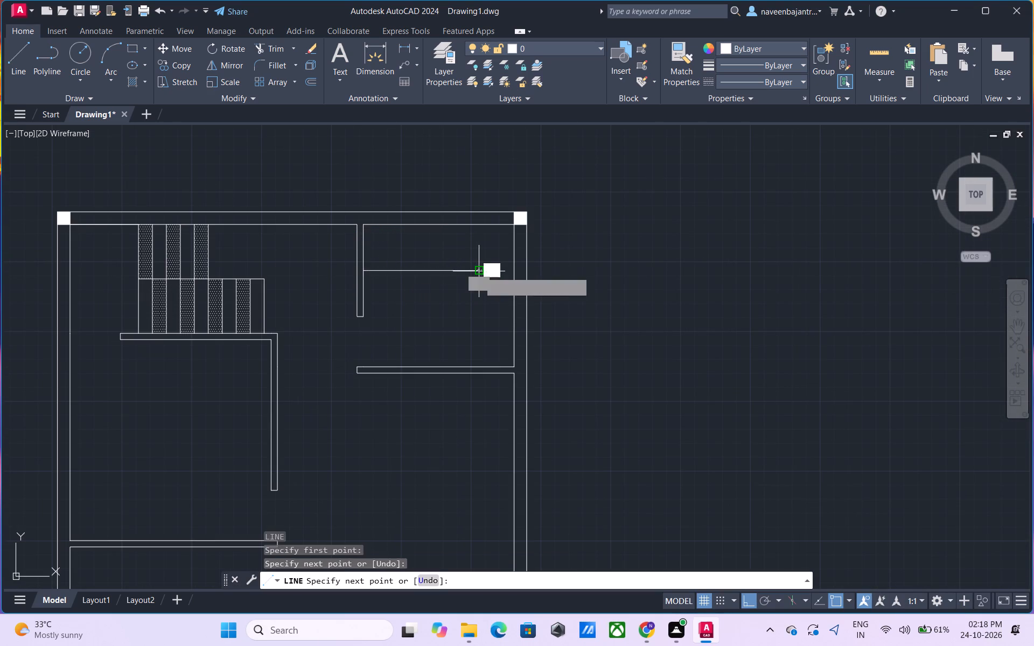
key("Escape")
Draw a vertical line from the upper edge of the room's bottom partition up past the new horizontal line near its free end.
type("l")
key("space")
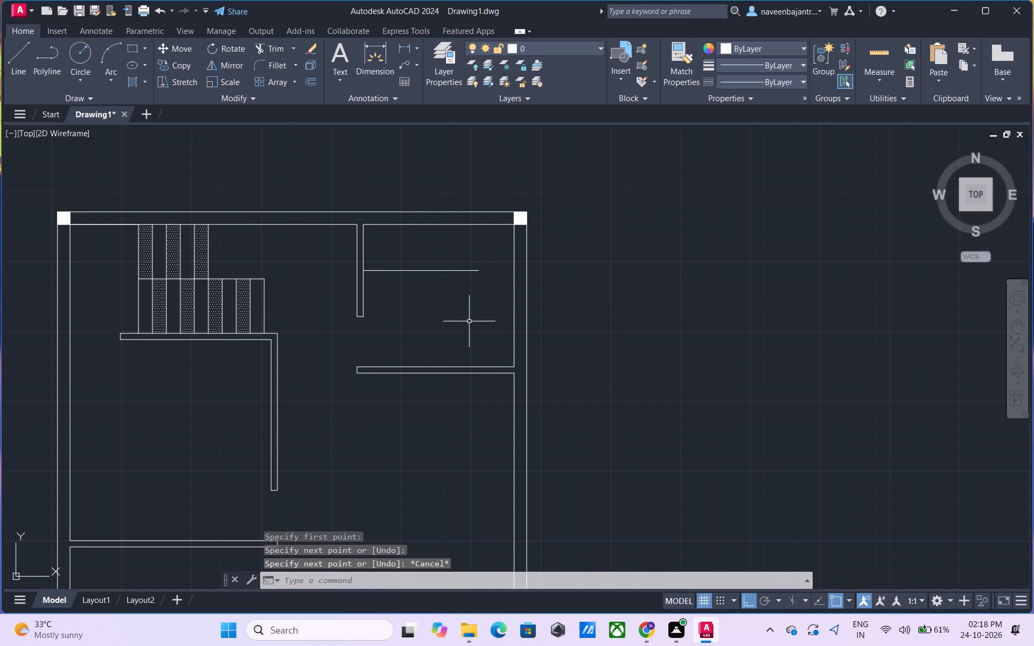
left_click(467, 368)
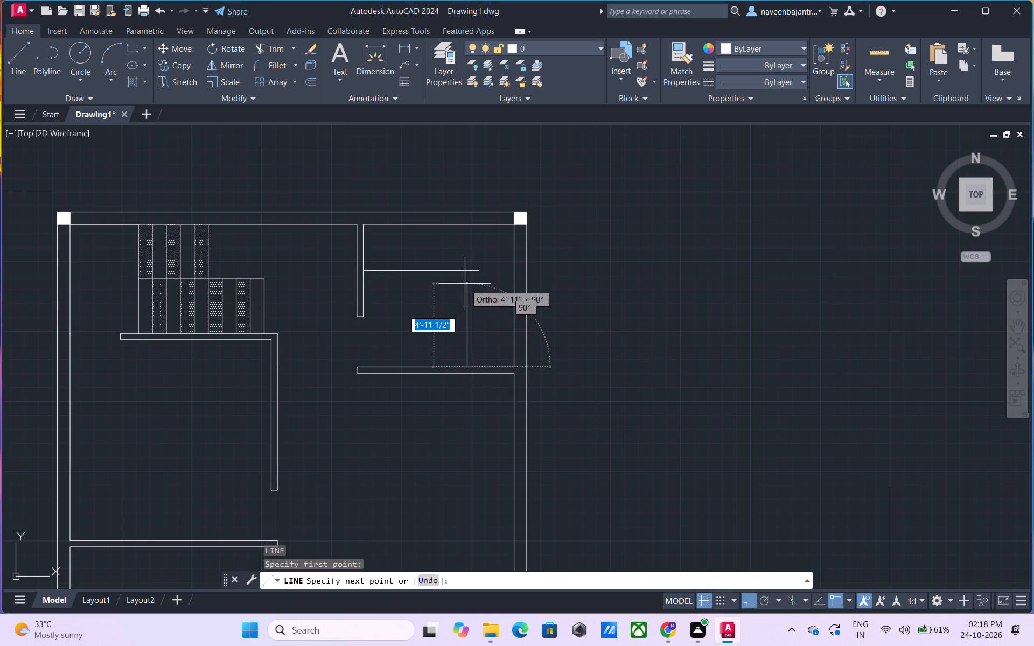
left_click(464, 260)
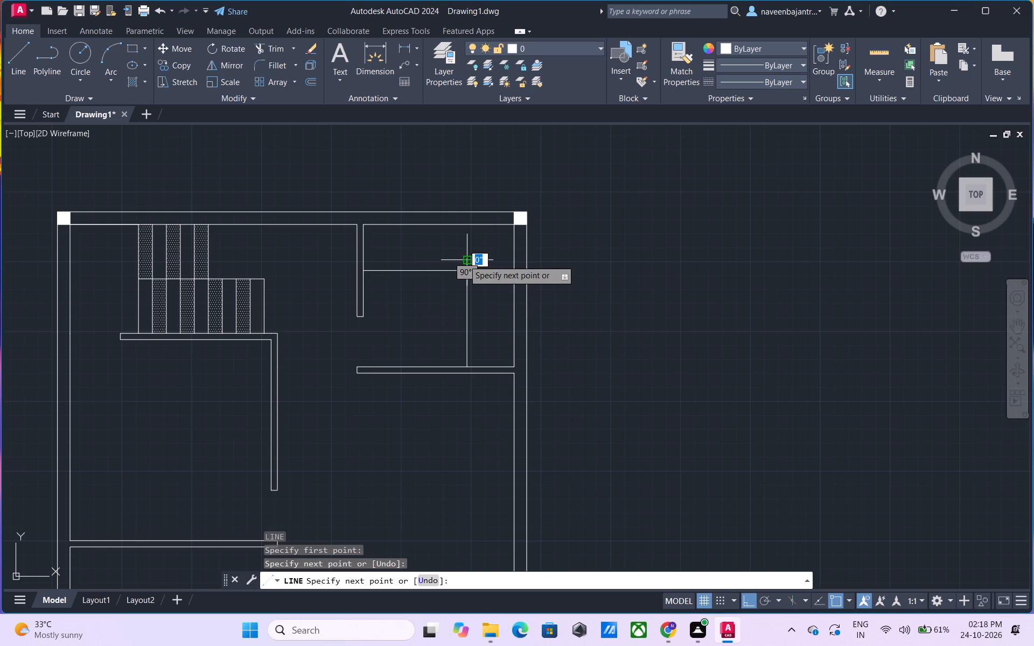
key("Escape")
Trim both overhanging line ends so the horizontal and vertical lines meet in a clean corner.
key("t")
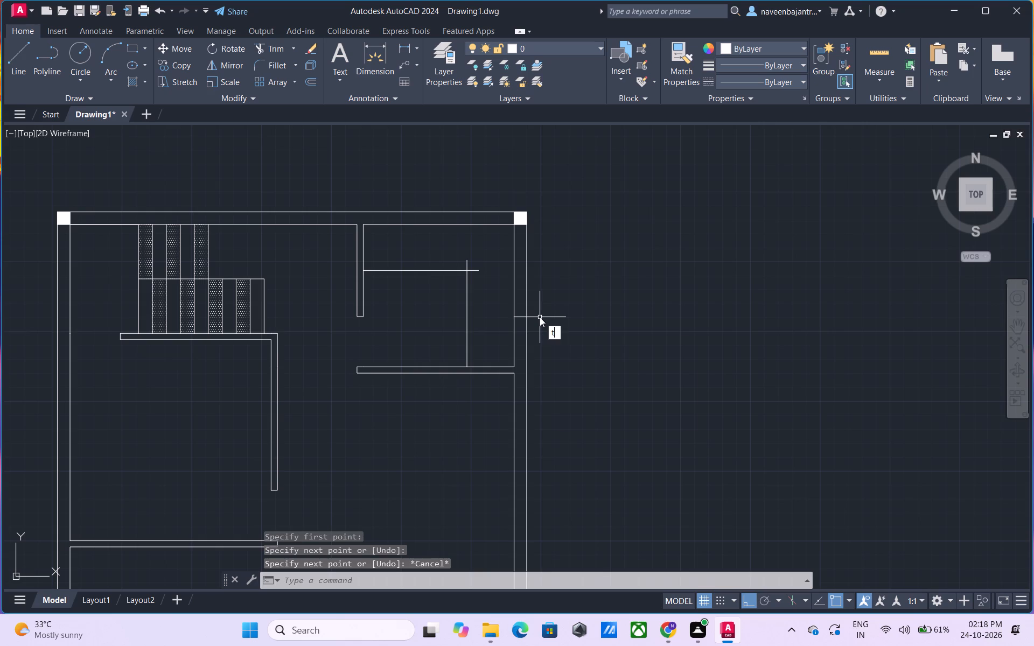
type("r")
key("space")
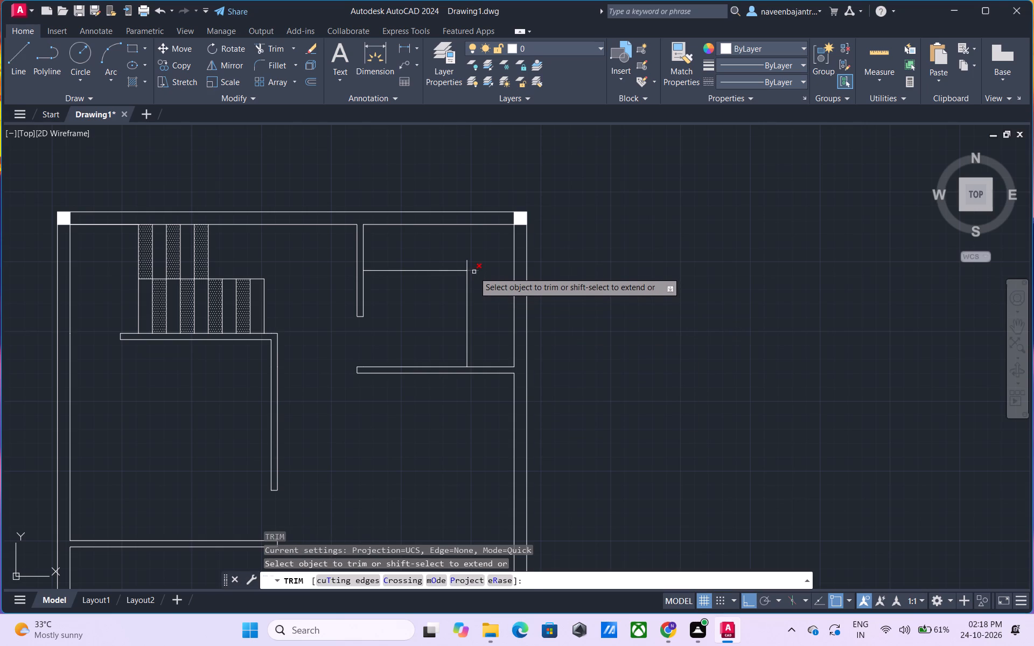
left_click(474, 272)
left_click(466, 265)
key("Escape")
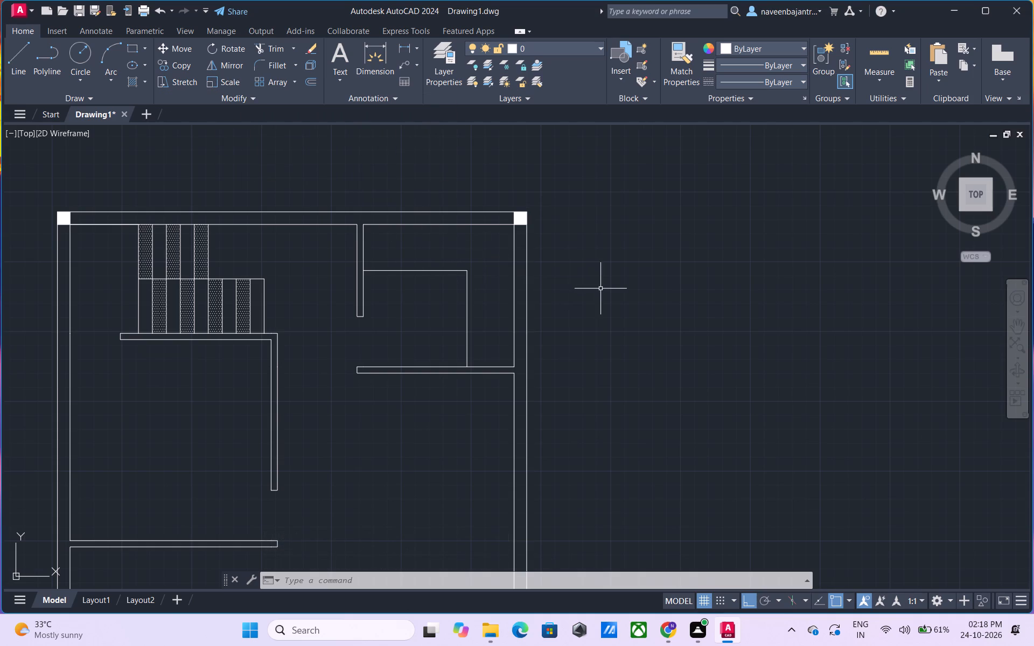
Examine the overall floor plan and the L-shaped lines in the upper-right room.
scroll(600, 289, "down", 2)
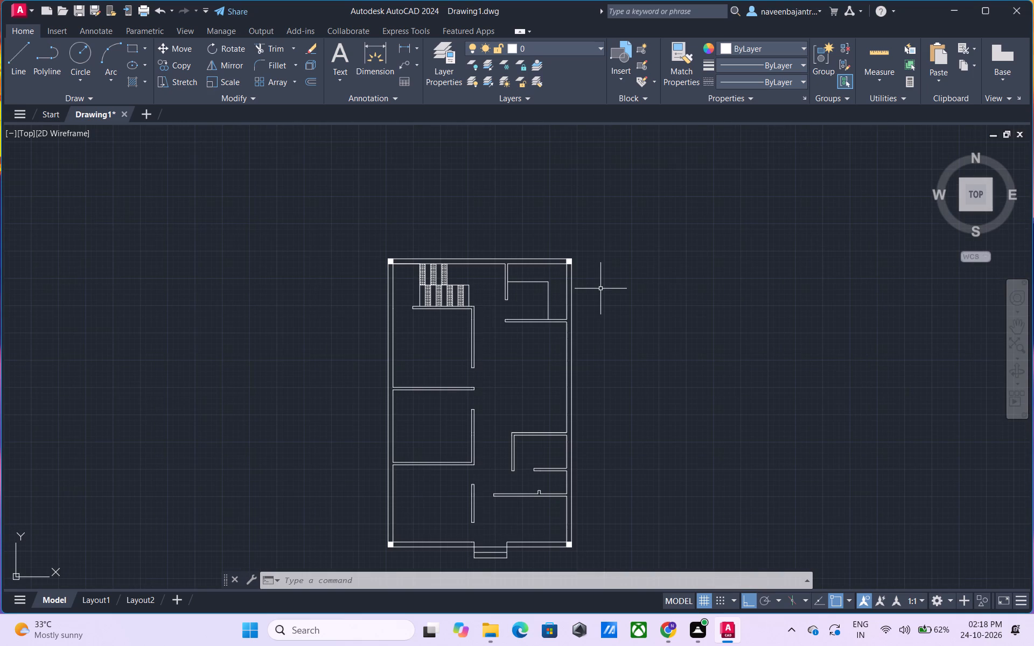
middle_click_drag(612, 358, 620, 296)
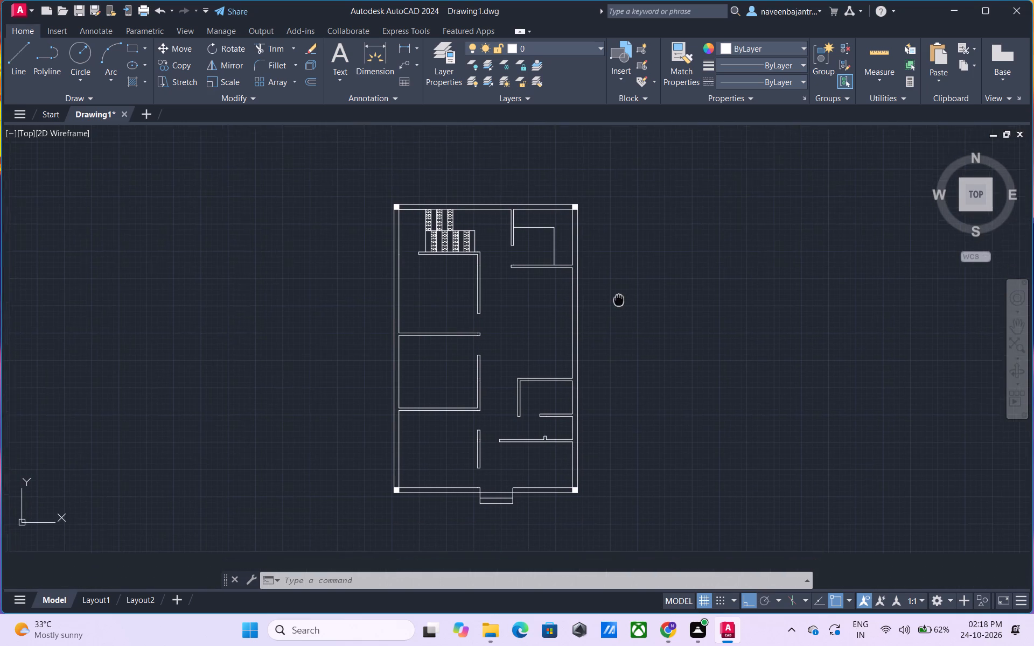
middle_click_drag(620, 296, 625, 279)
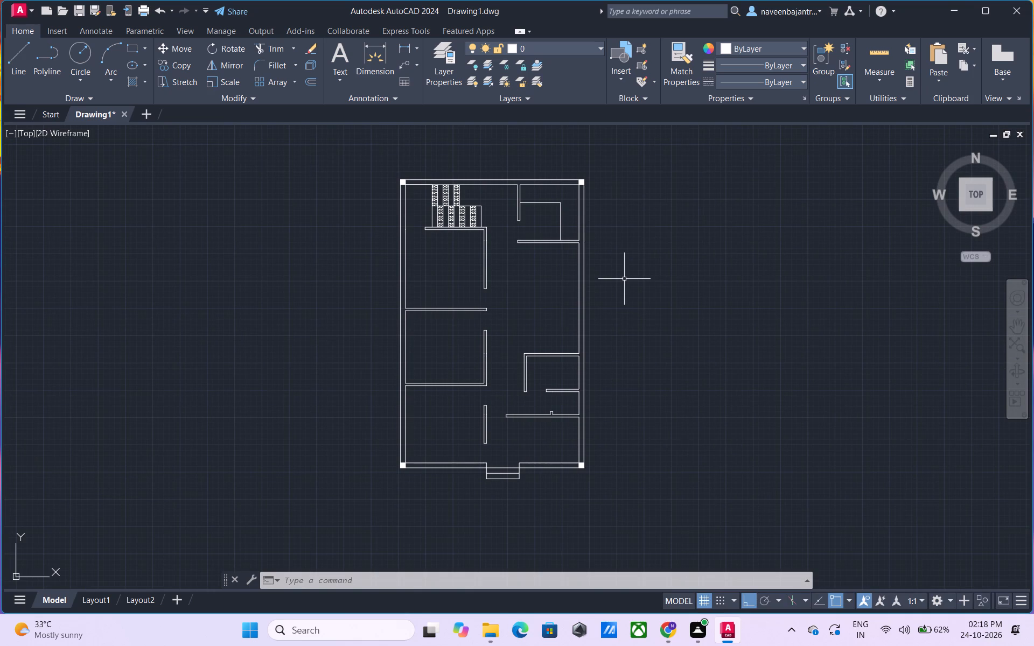
key("Escape")
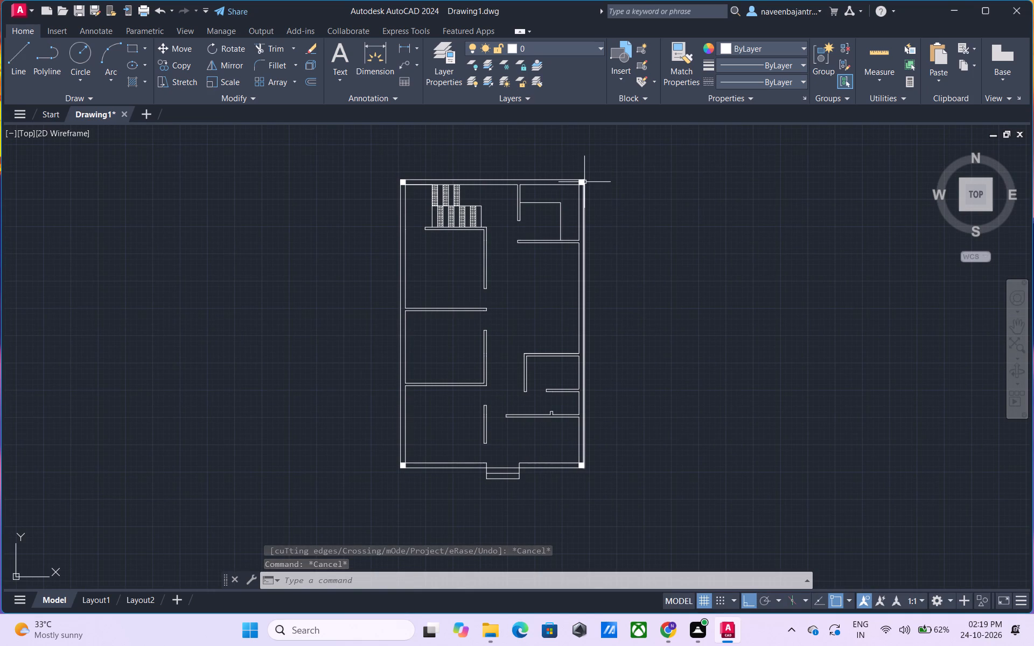
scroll(583, 183, "up", 3)
scroll(583, 183, "down", 1)
scroll(575, 183, "up", 1)
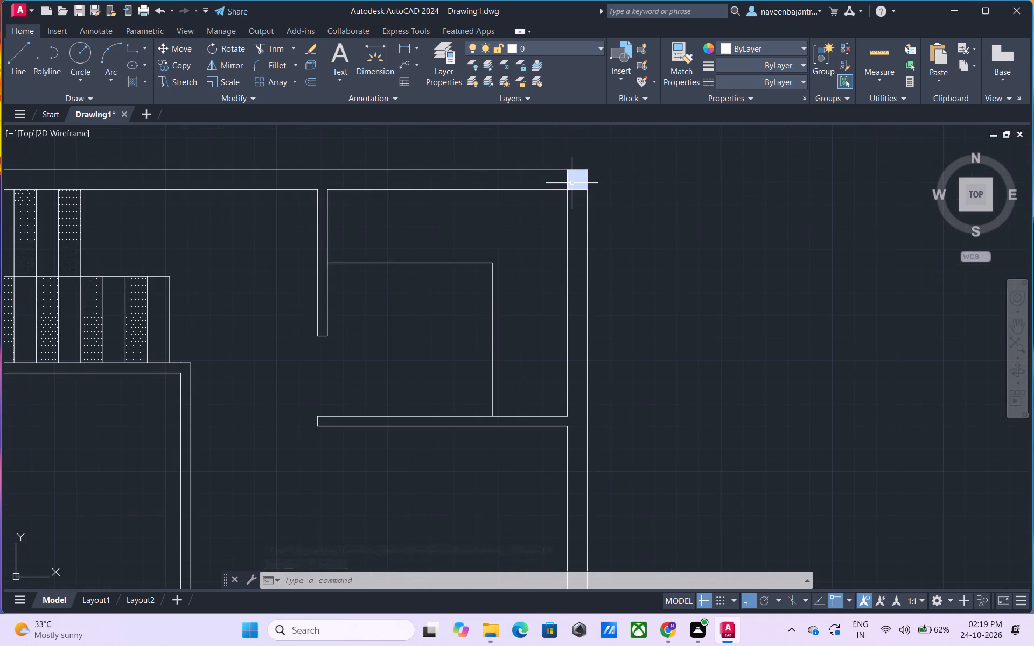
scroll(572, 183, "down", 3)
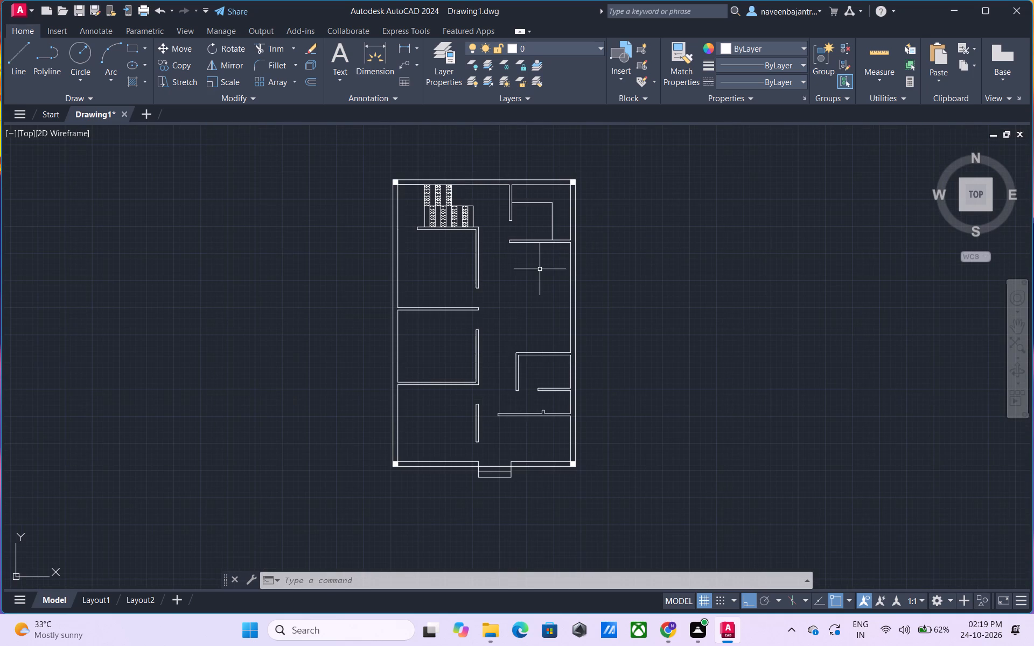
middle_click_drag(537, 271, 546, 261)
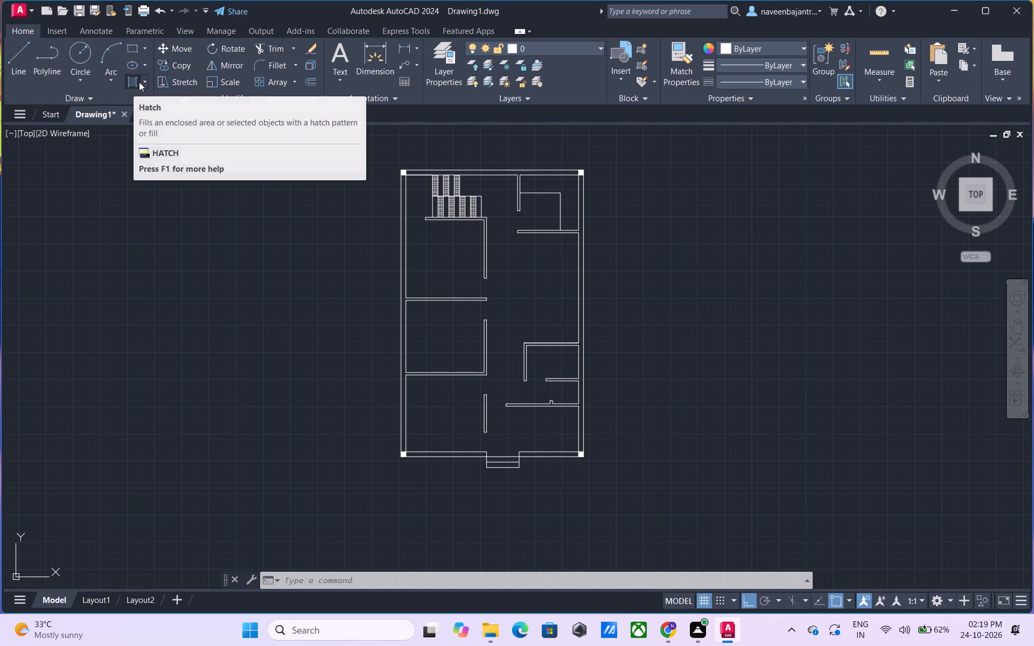
Display the Blocks palette with the recent blocks.
left_click(63, 35)
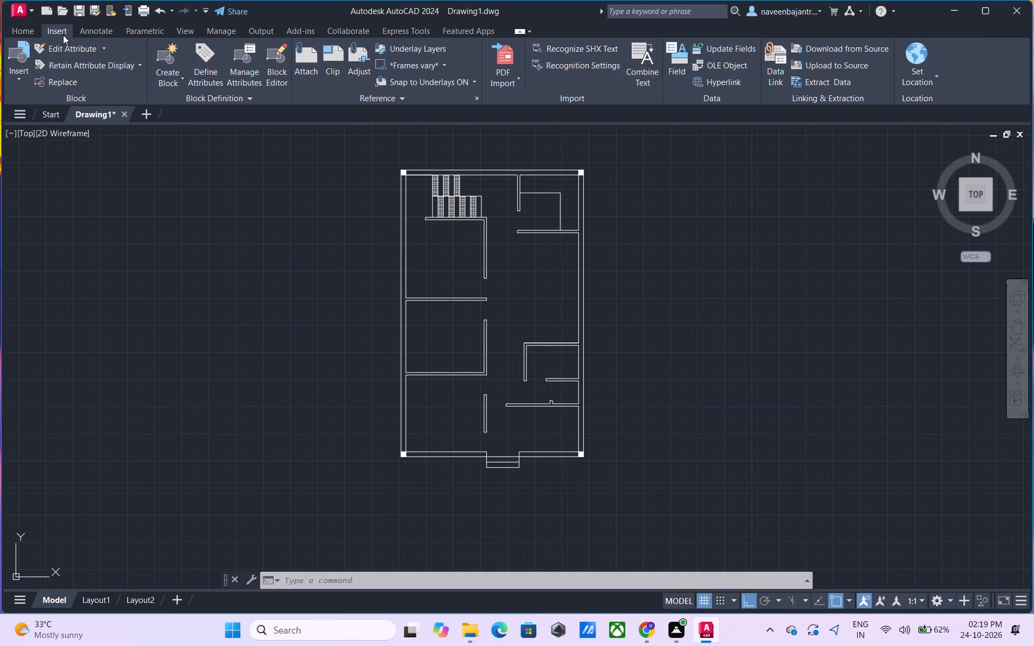
left_click(79, 34)
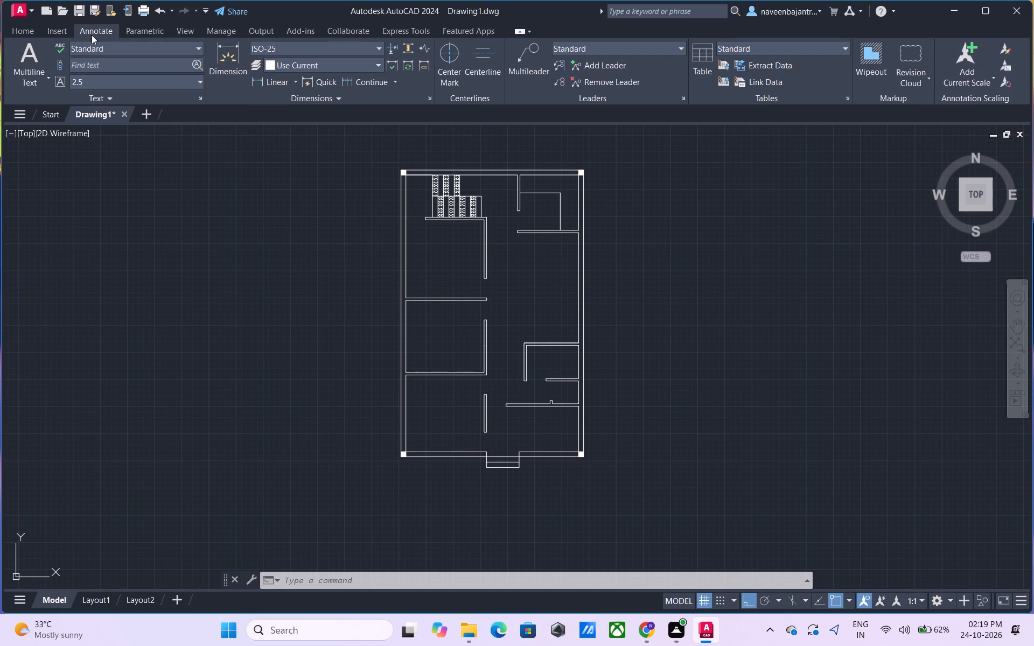
left_click(148, 34)
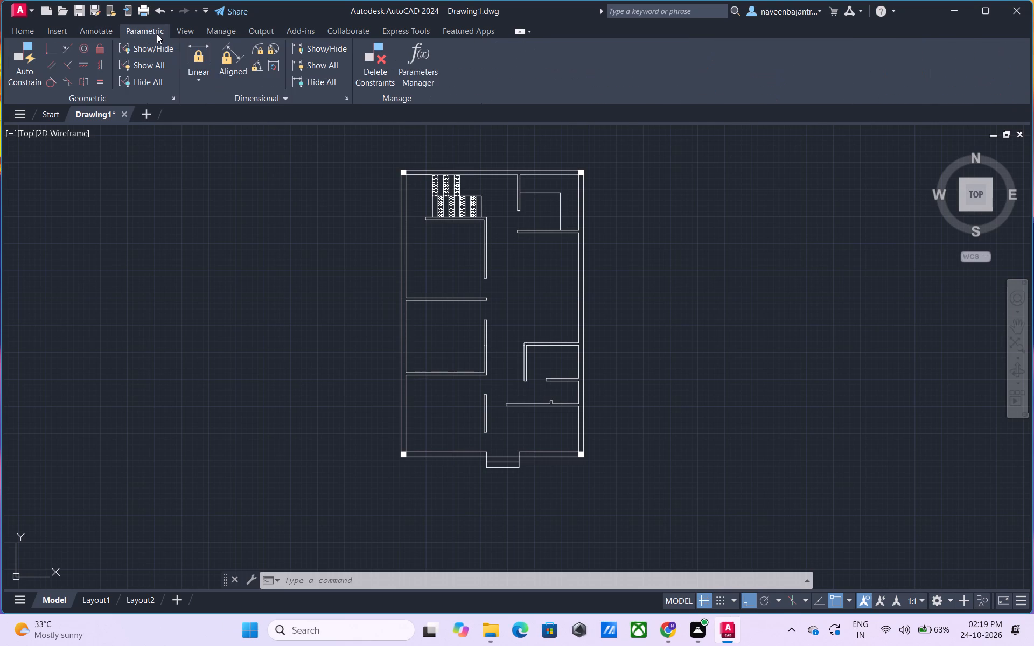
left_click(197, 30)
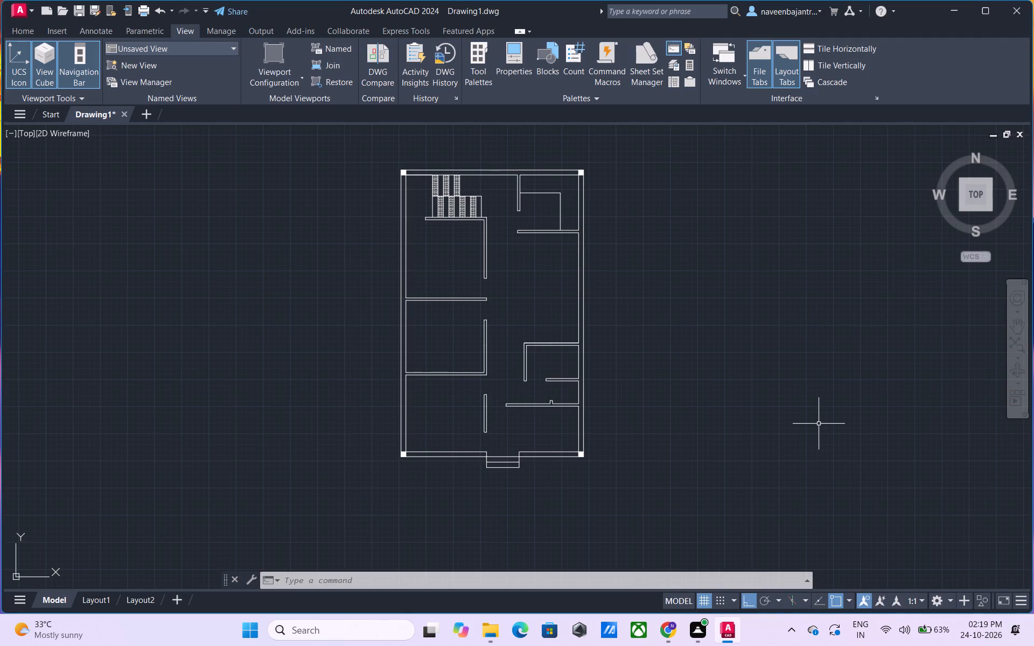
left_click(534, 54)
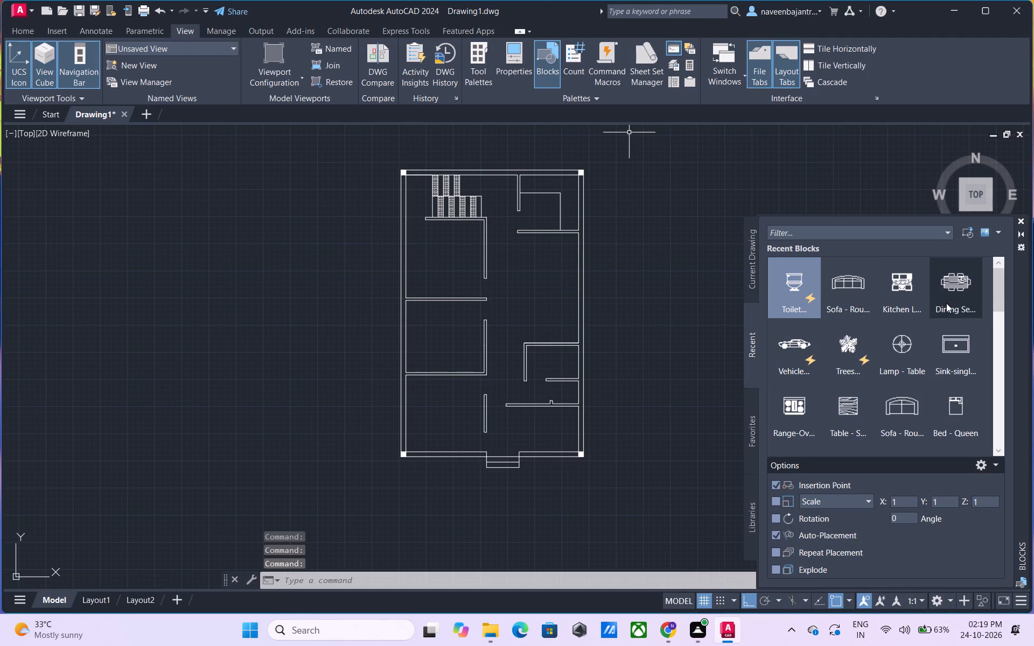
Look through the whole collection of recent blocks for furniture and fixtures suited to the floor plan.
scroll(1000, 299, "down", 1)
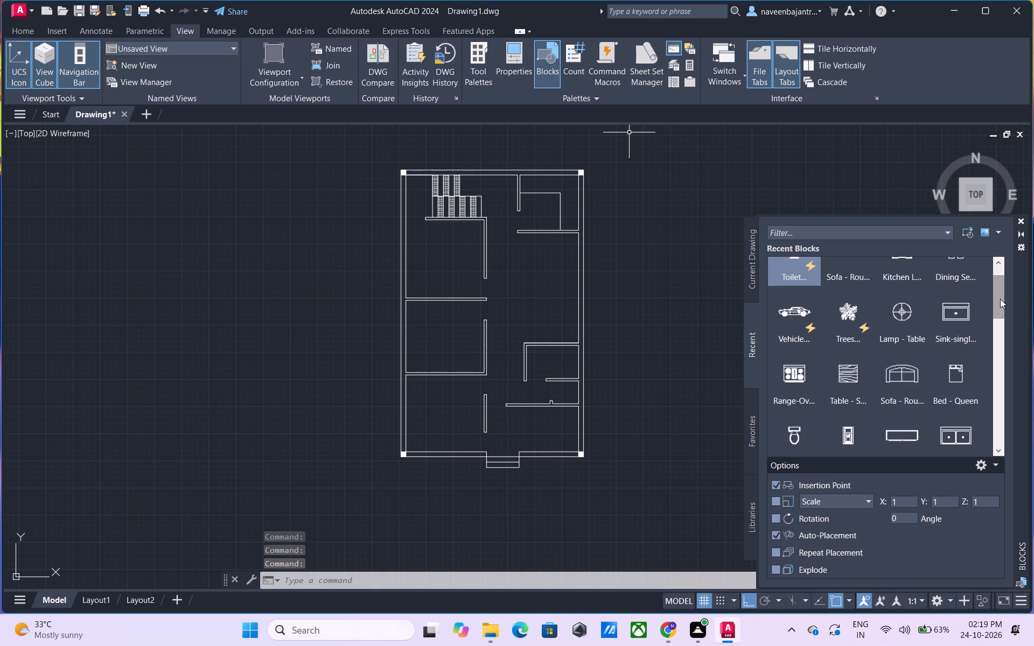
scroll(1000, 299, "down", 1)
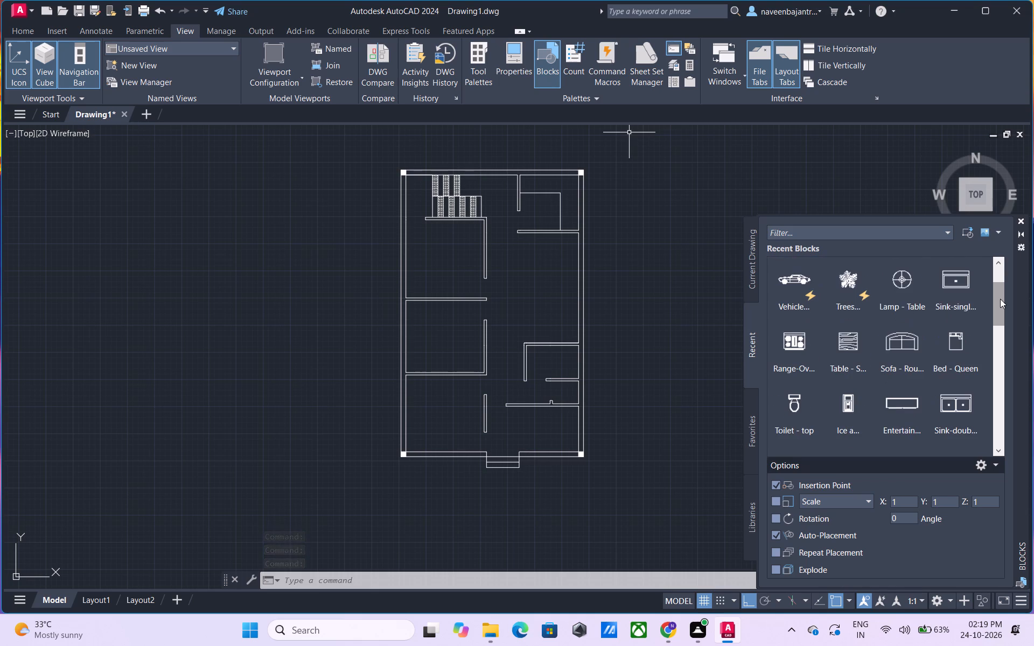
scroll(1000, 299, "down", 1)
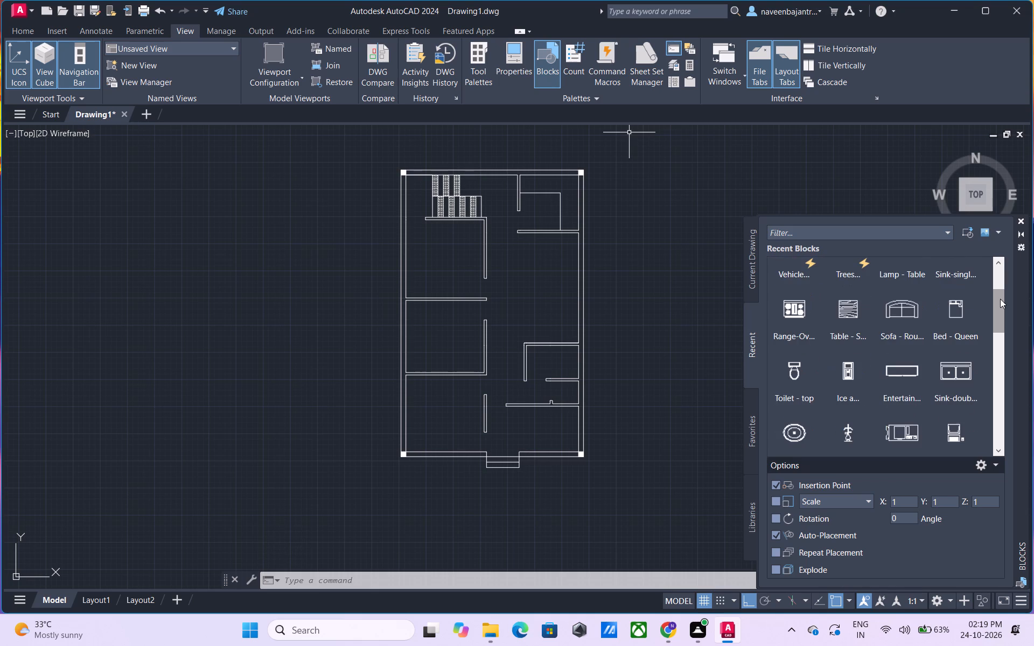
scroll(1000, 299, "down", 1)
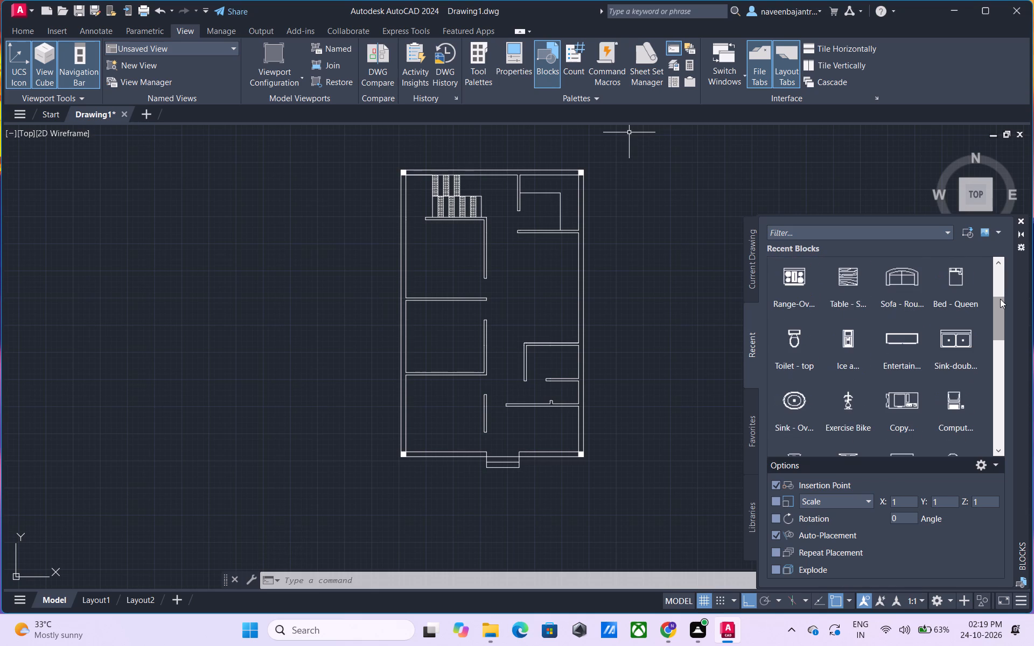
scroll(1000, 299, "down", 2)
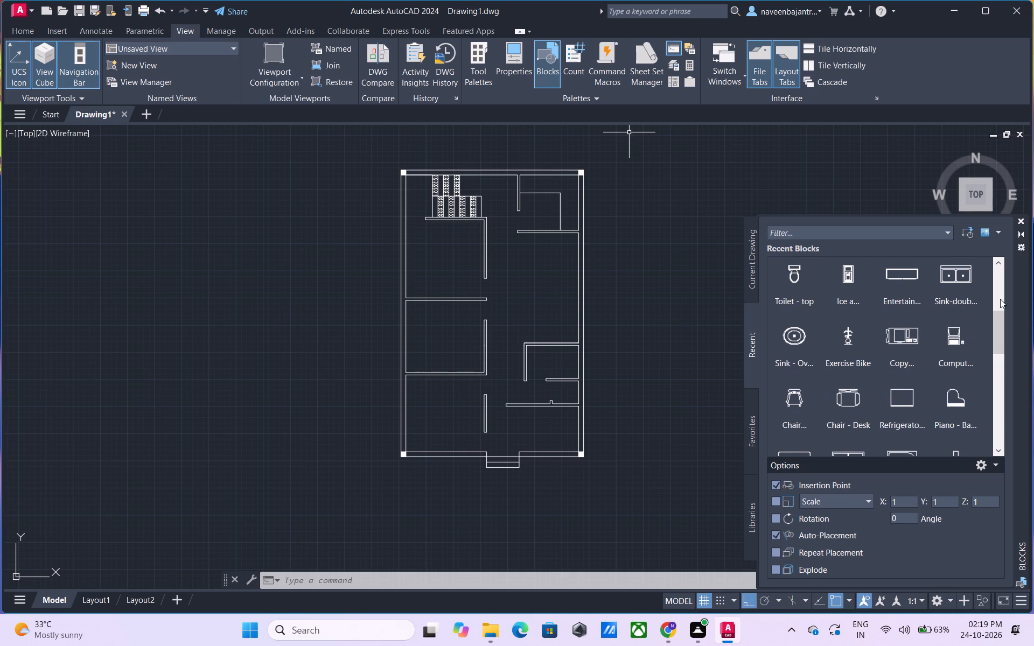
scroll(1000, 299, "down", 2)
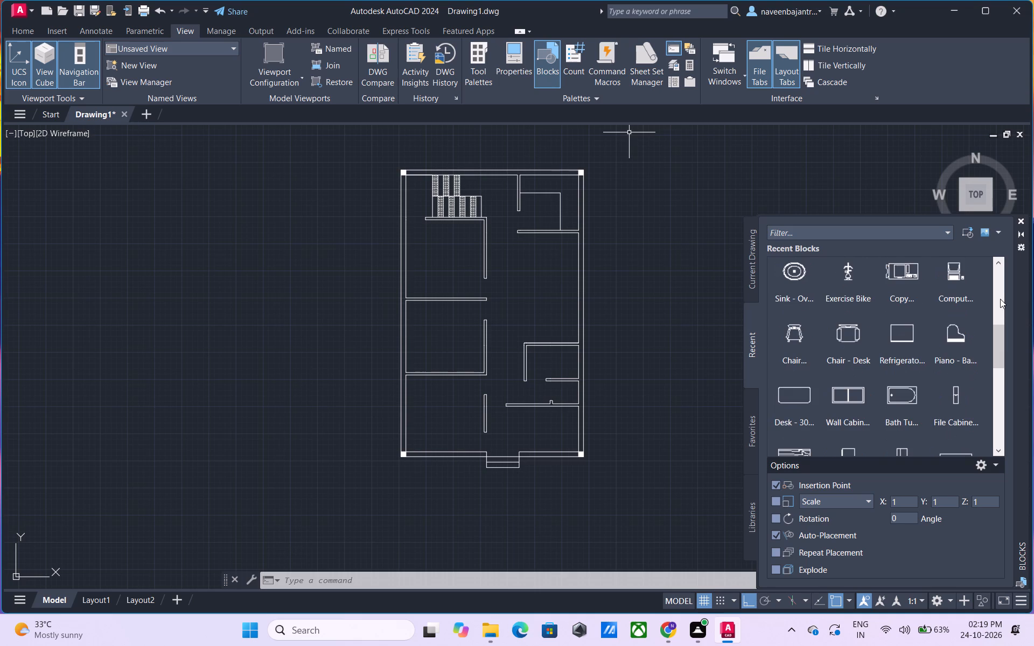
scroll(1000, 299, "down", 1)
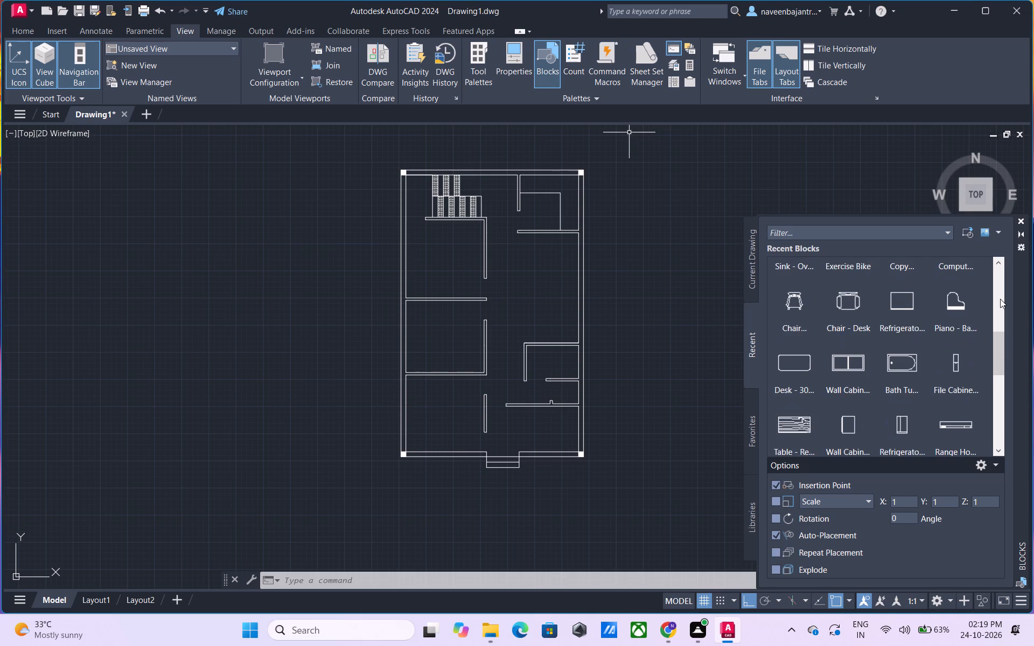
scroll(1000, 299, "down", 1)
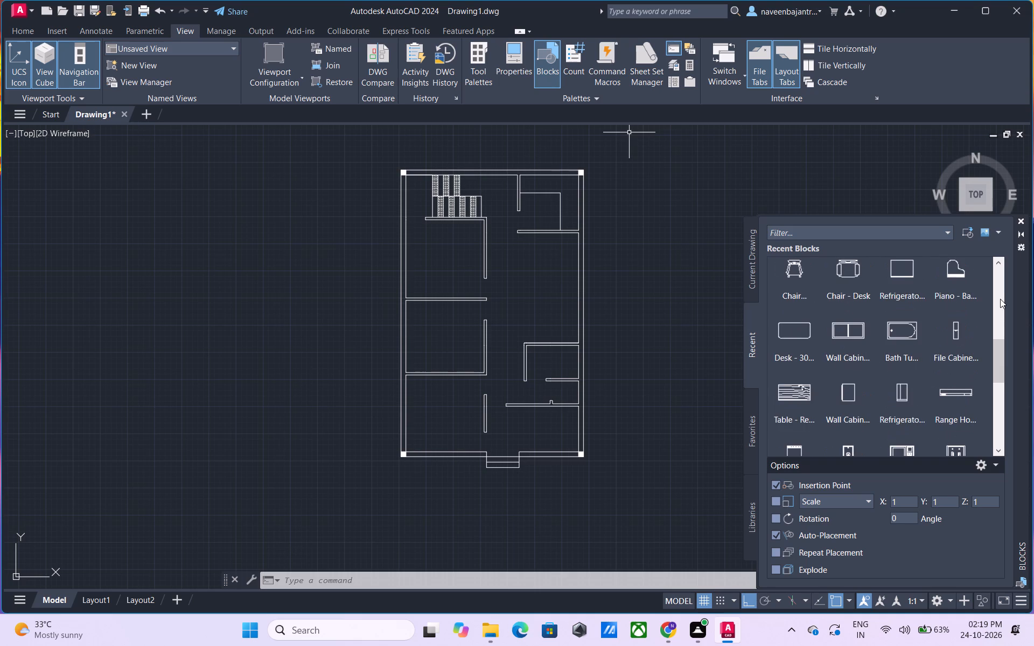
scroll(1000, 299, "down", 1)
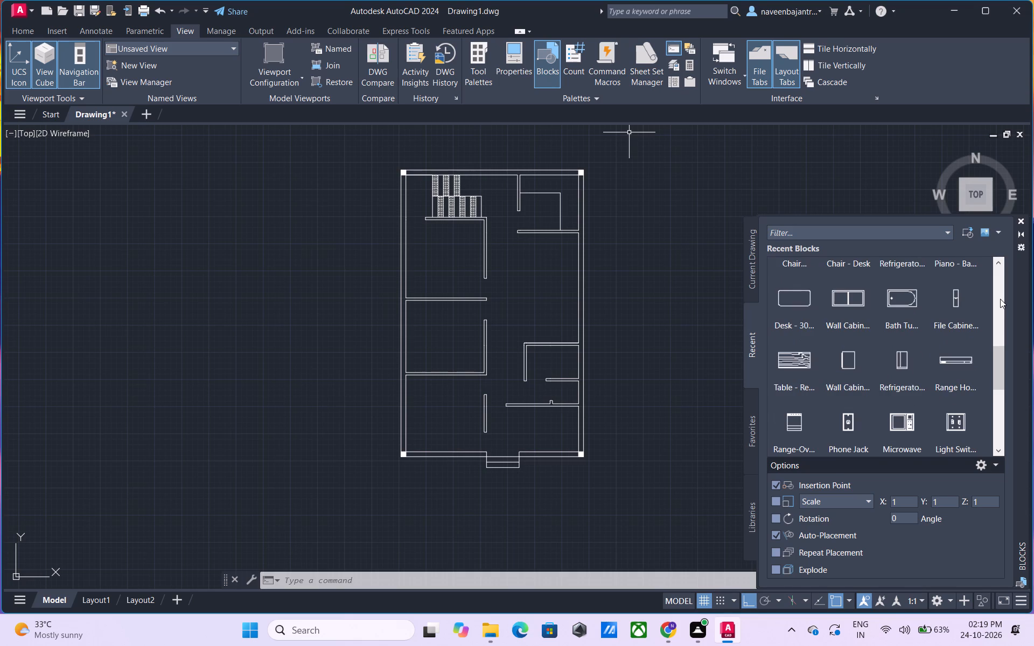
scroll(1000, 299, "down", 1)
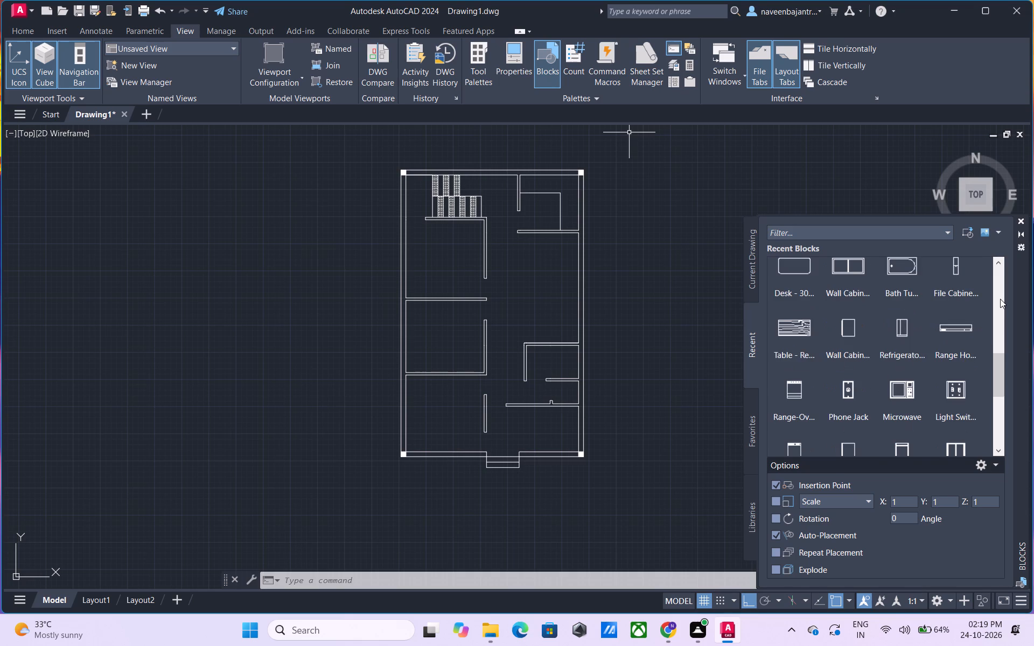
scroll(1000, 299, "down", 1)
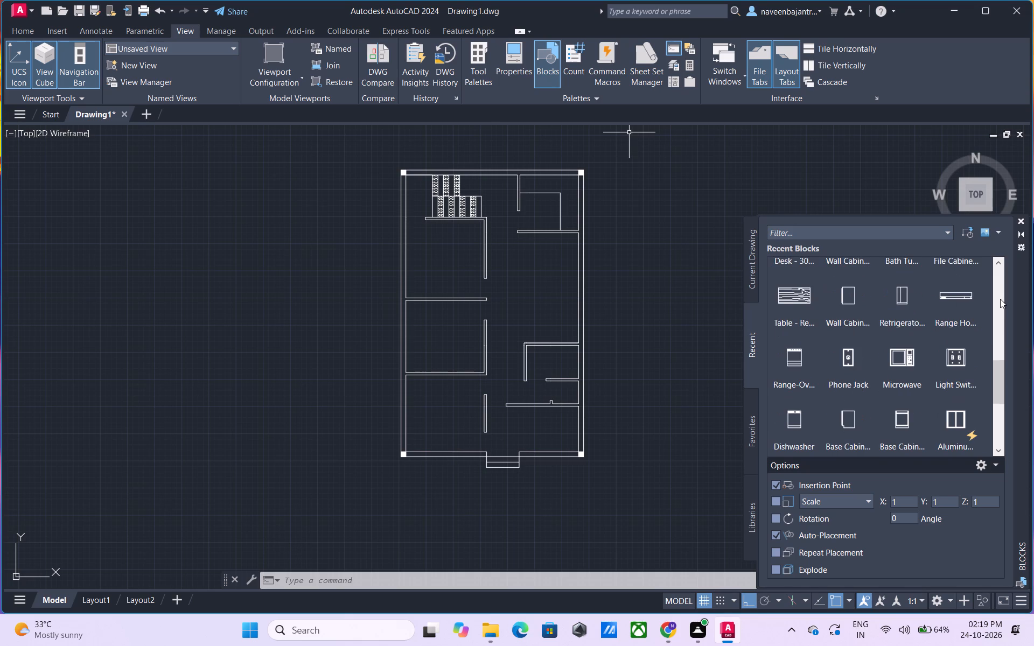
scroll(1000, 299, "down", 2)
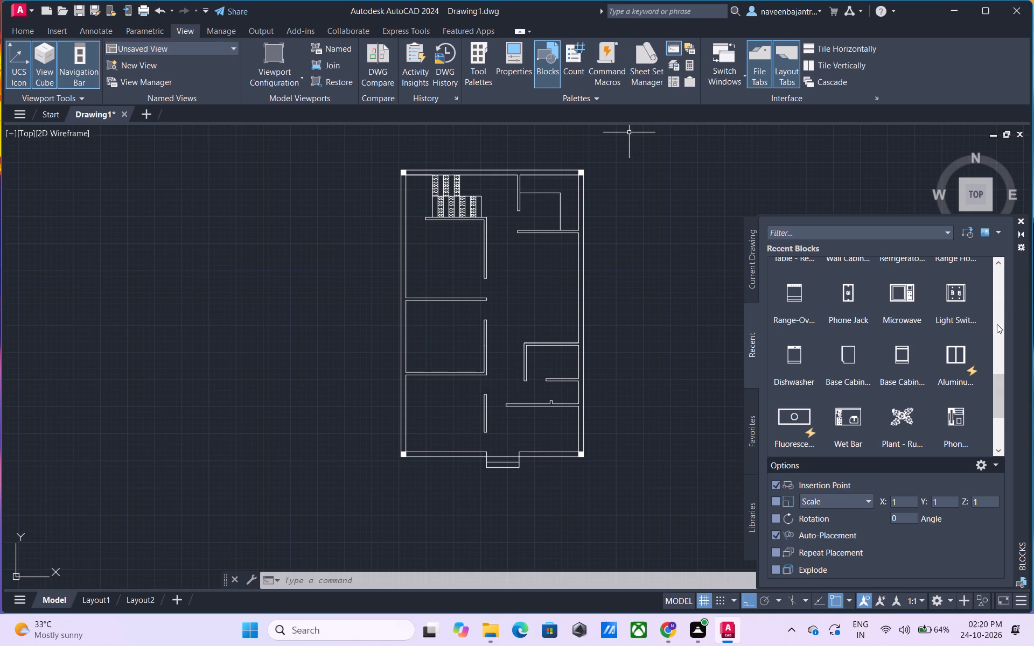
scroll(997, 324, "down", 2)
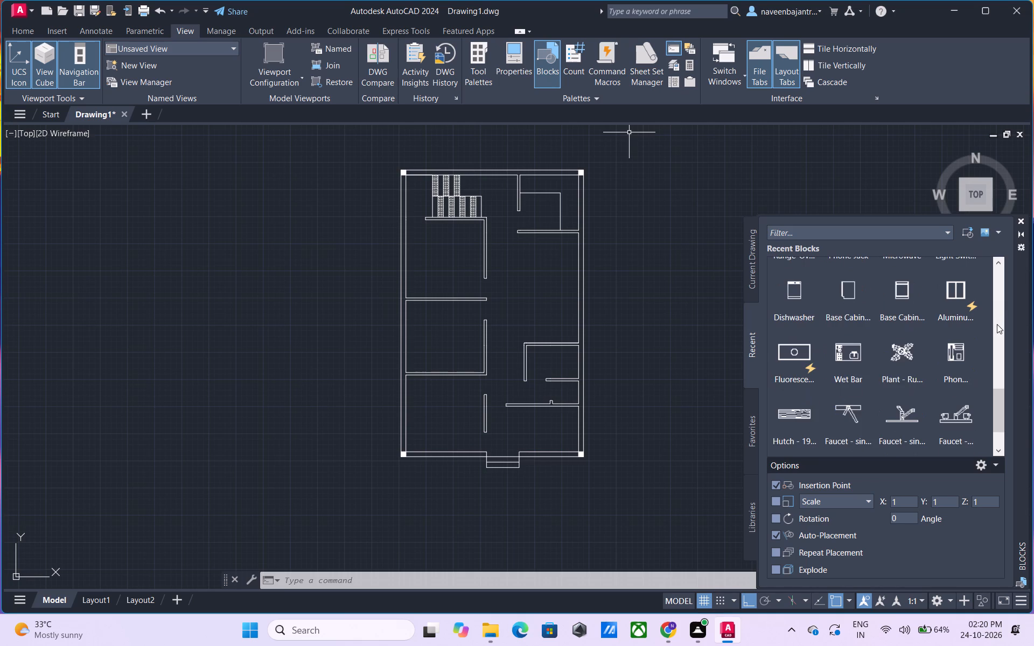
scroll(997, 324, "down", 1)
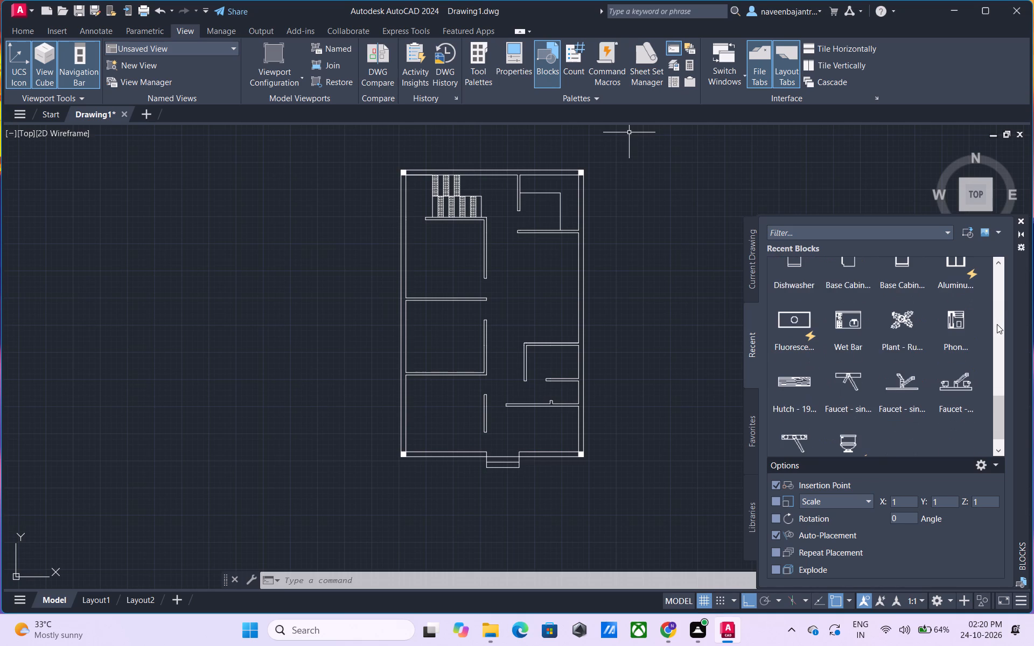
scroll(997, 324, "down", 3)
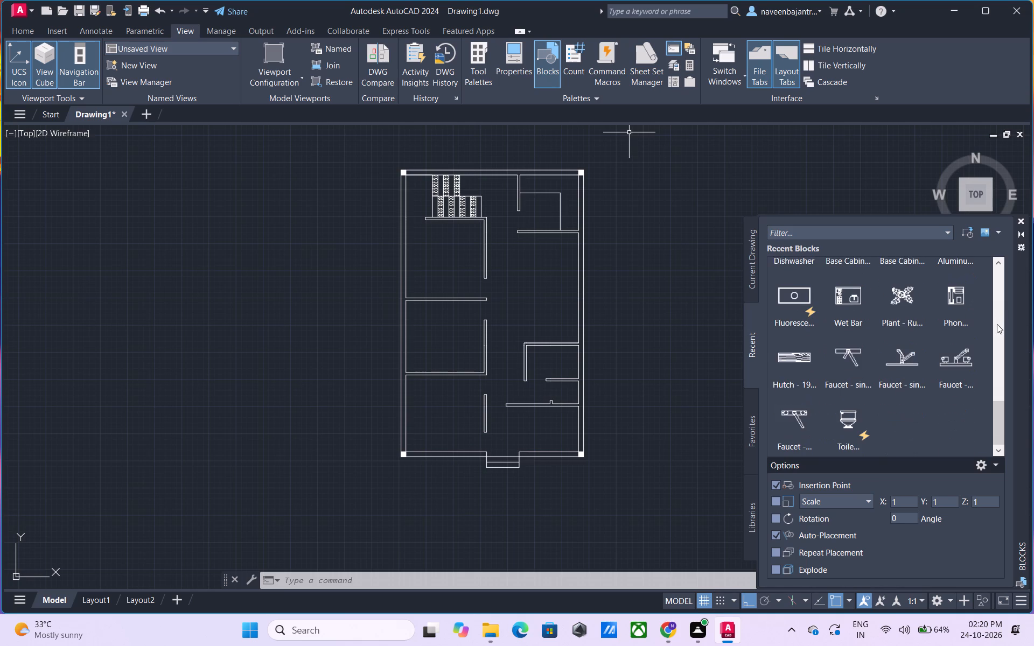
scroll(997, 324, "up", 1)
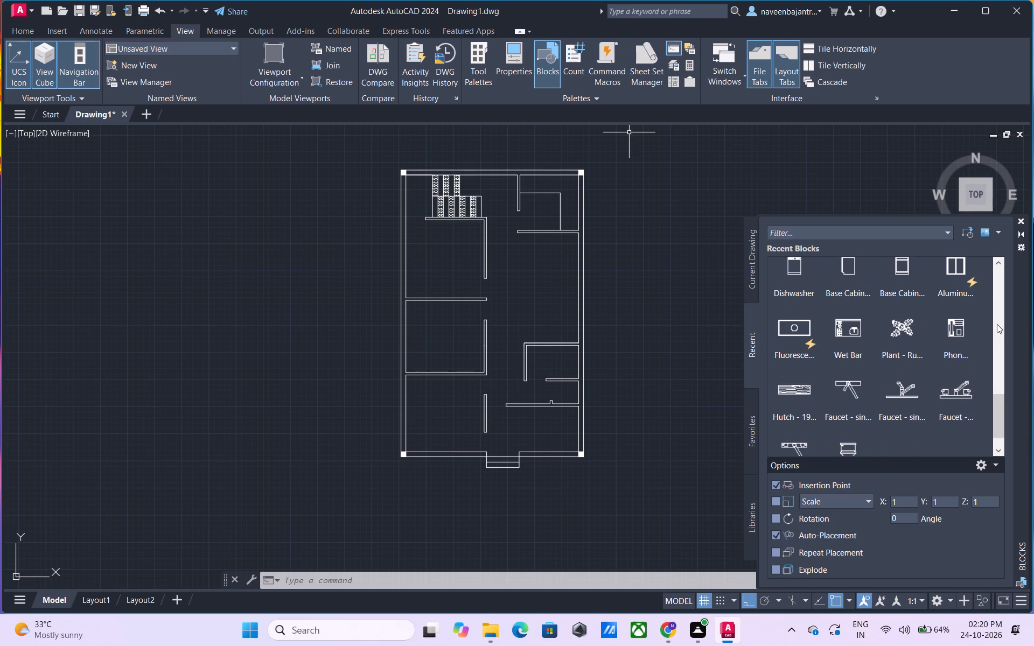
scroll(997, 323, "up", 1)
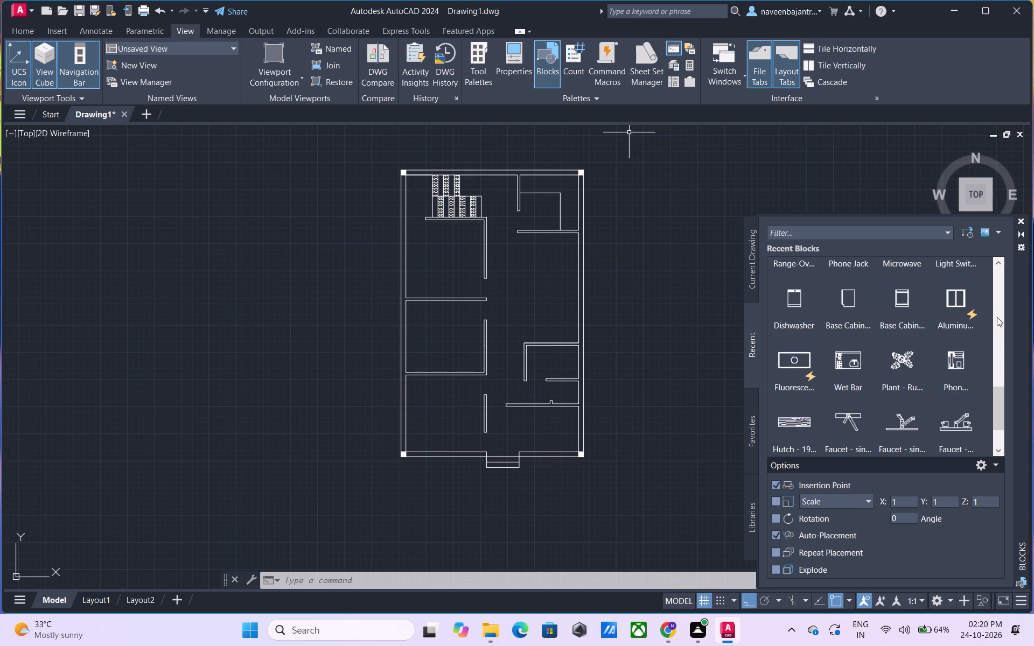
scroll(997, 317, "up", 1)
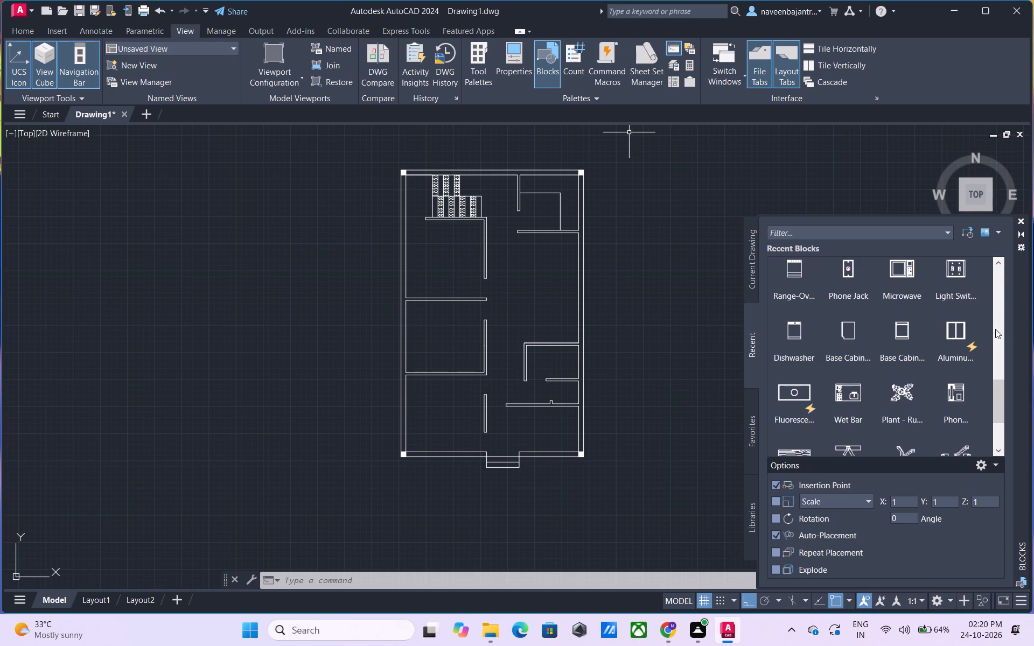
scroll(1001, 356, "up", 1)
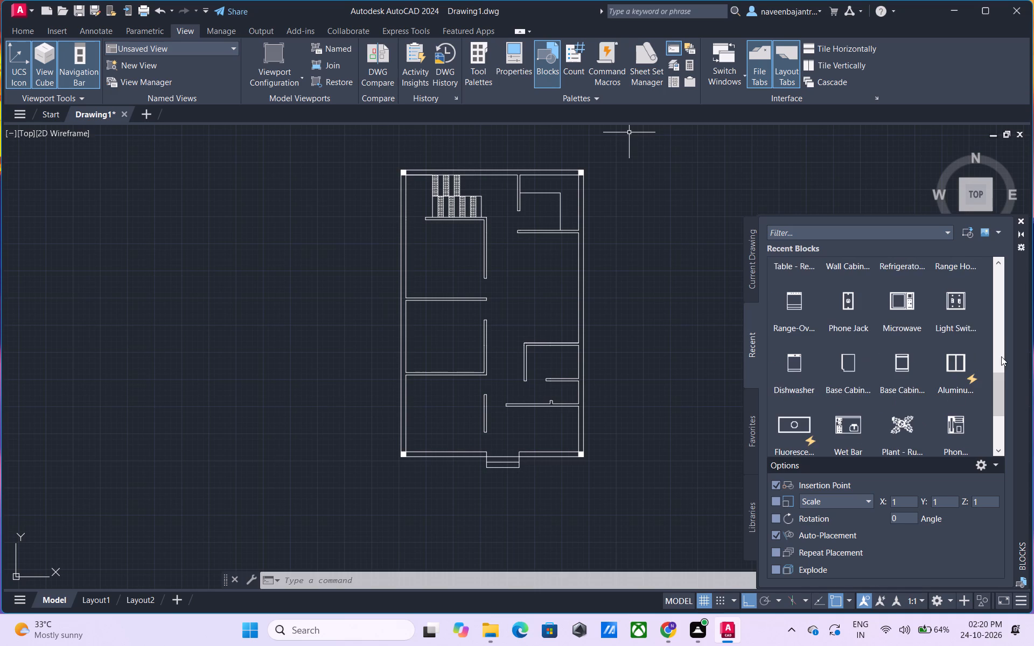
scroll(1001, 356, "up", 1)
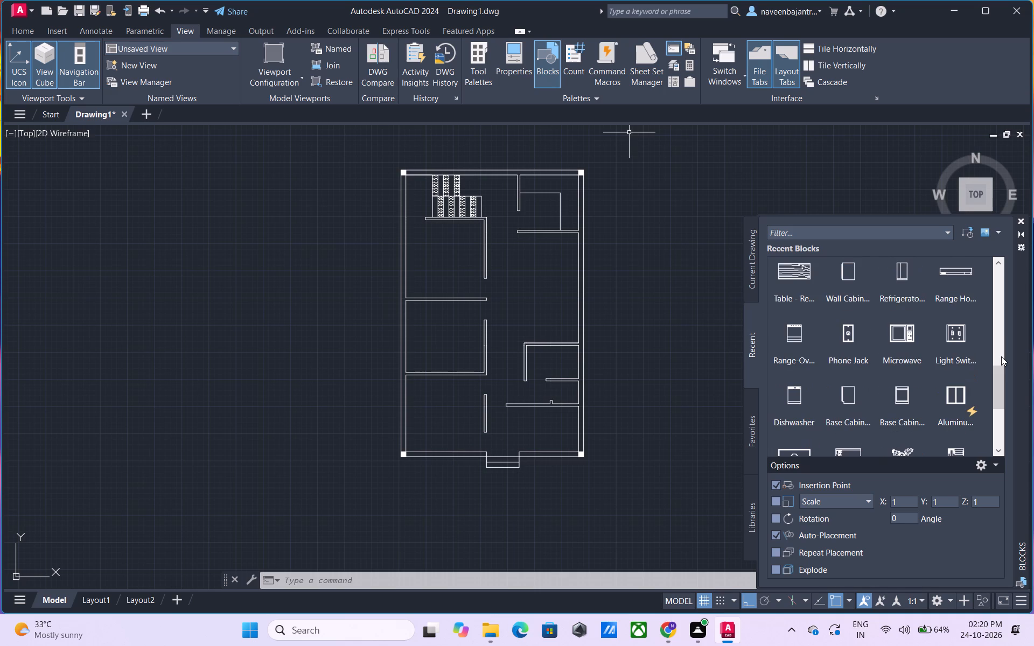
scroll(1001, 356, "up", 1)
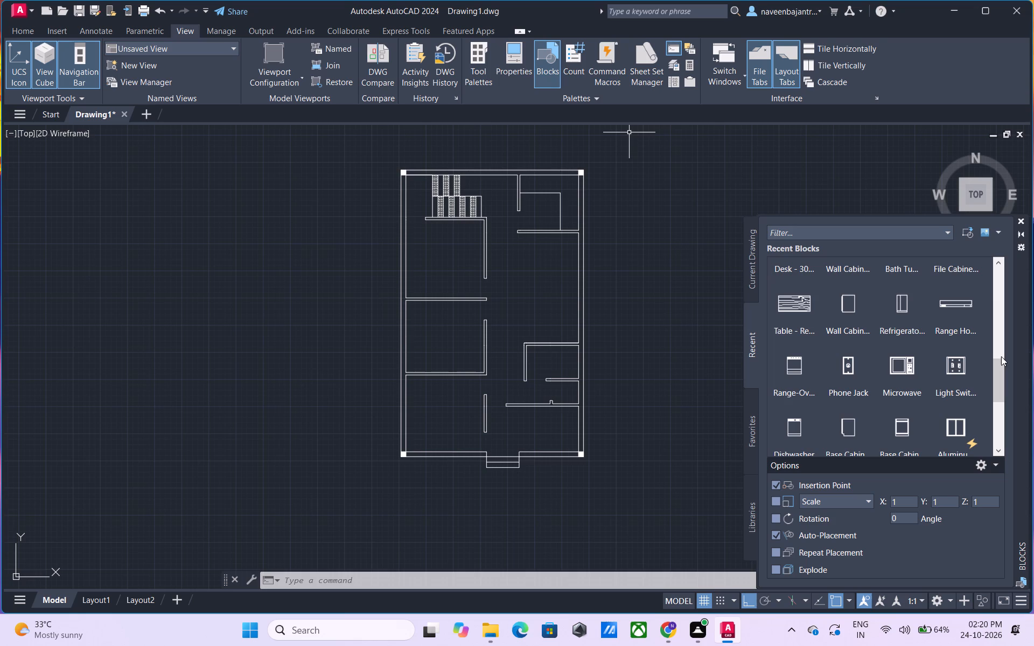
scroll(1001, 356, "up", 1)
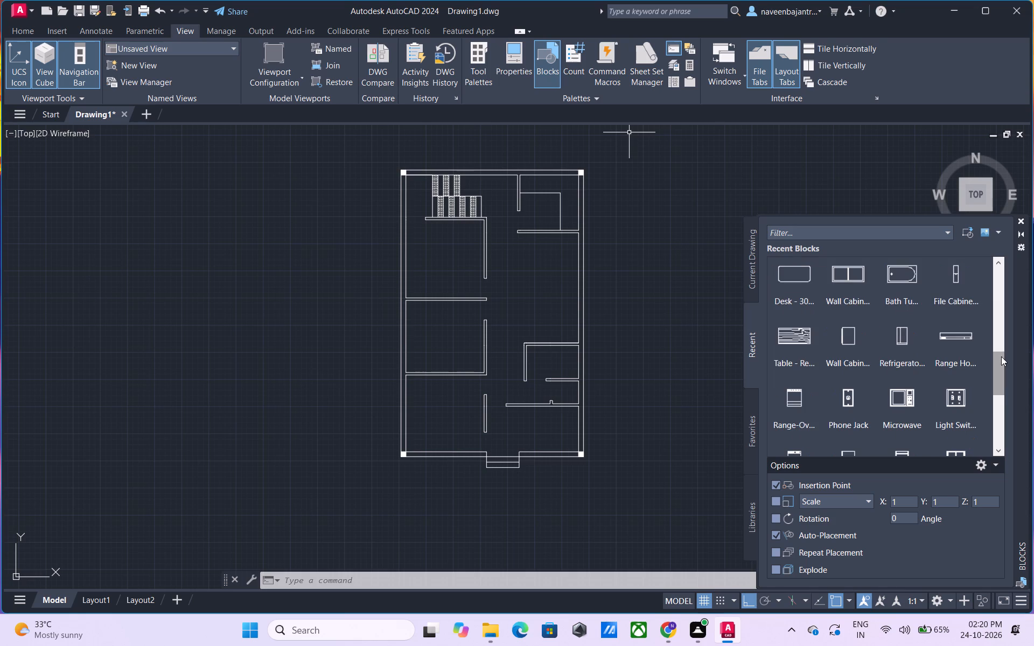
scroll(1001, 356, "up", 1)
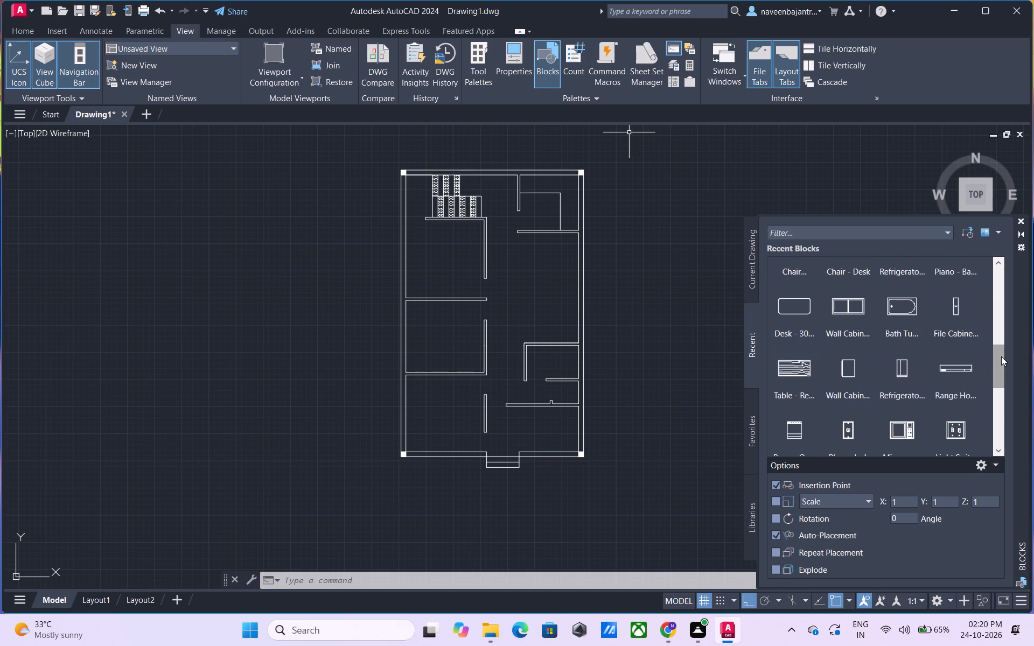
scroll(1001, 356, "up", 1)
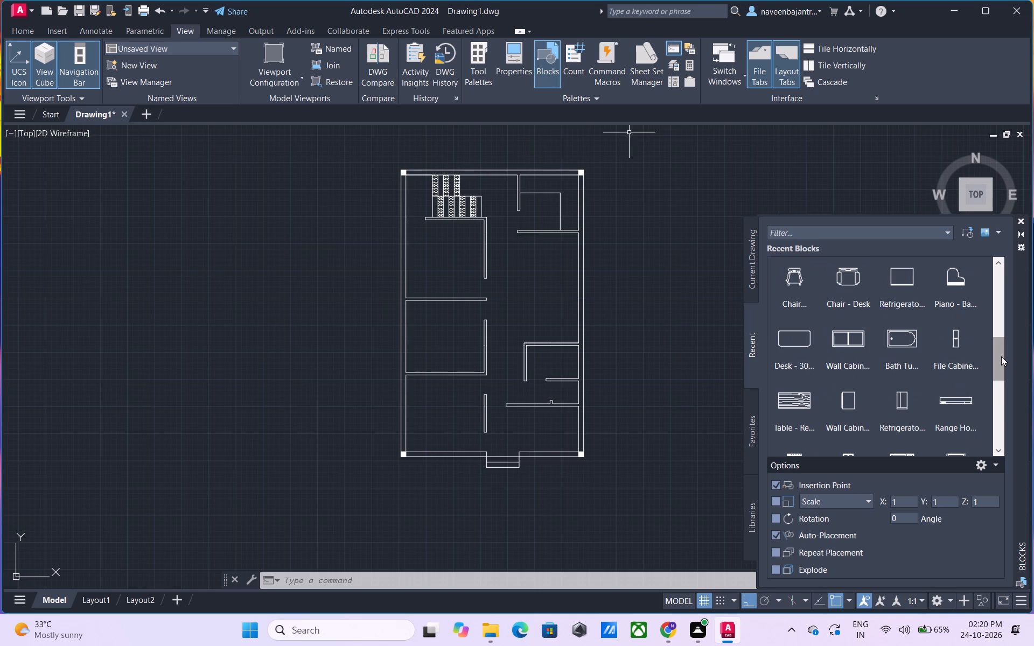
scroll(1001, 356, "up", 1)
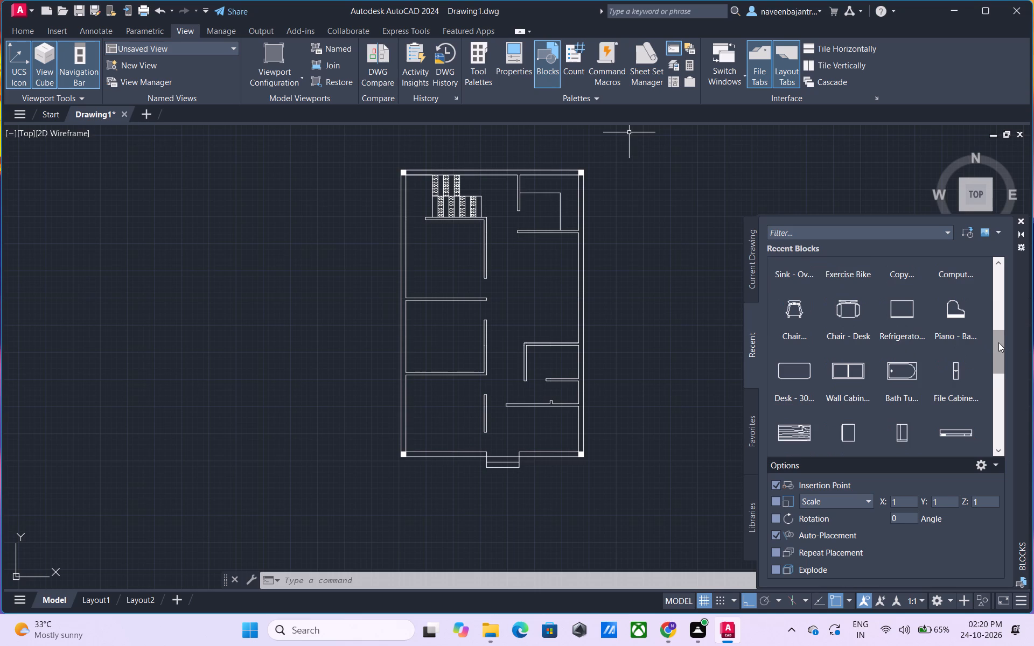
scroll(998, 342, "up", 1)
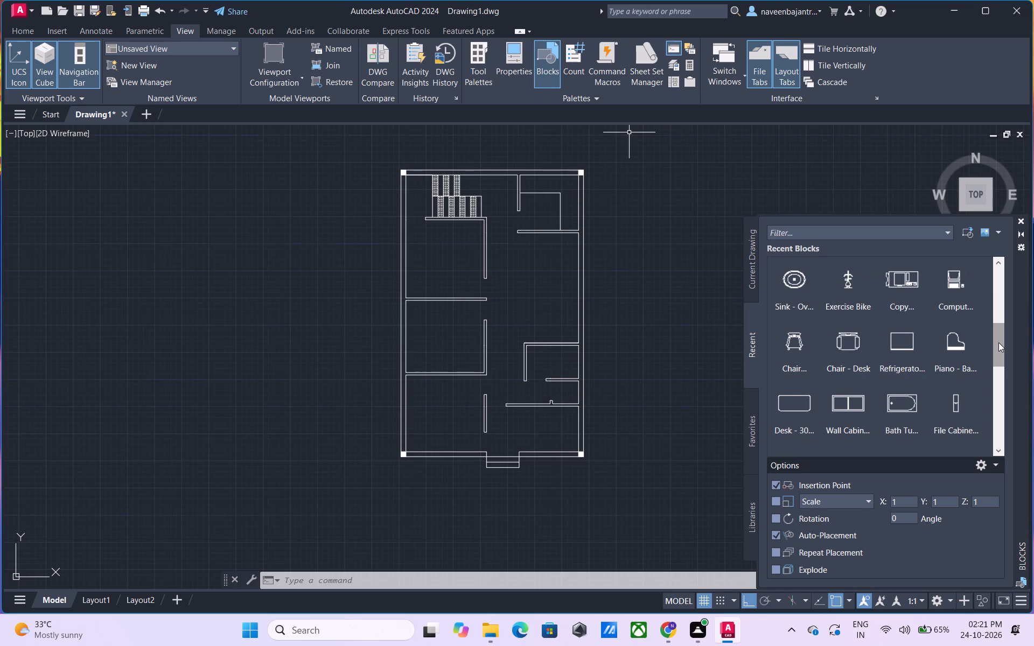
scroll(998, 342, "up", 1)
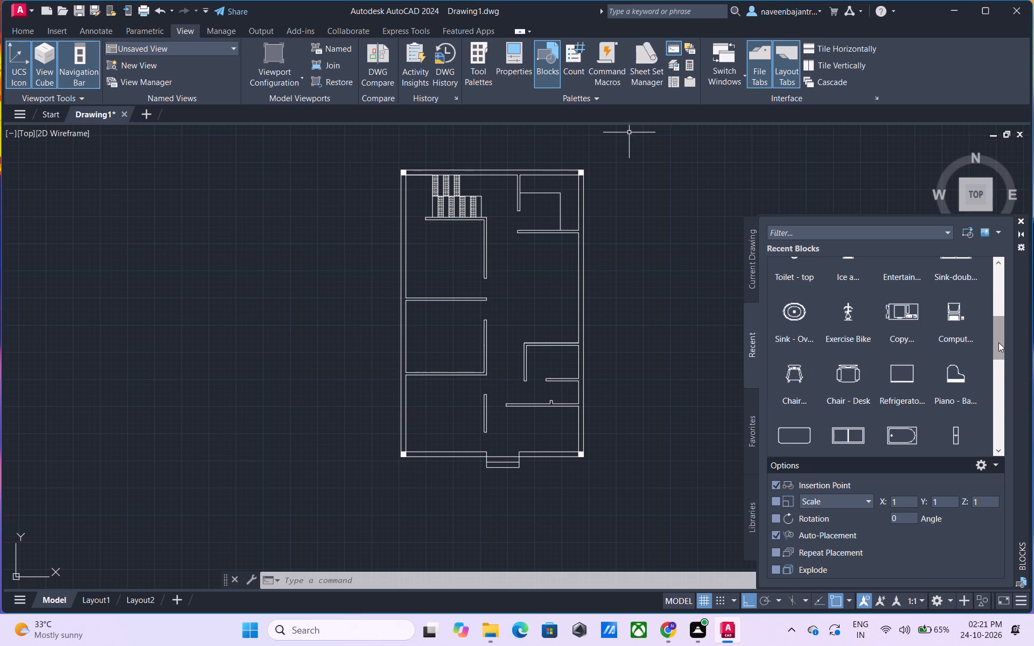
scroll(998, 342, "up", 1)
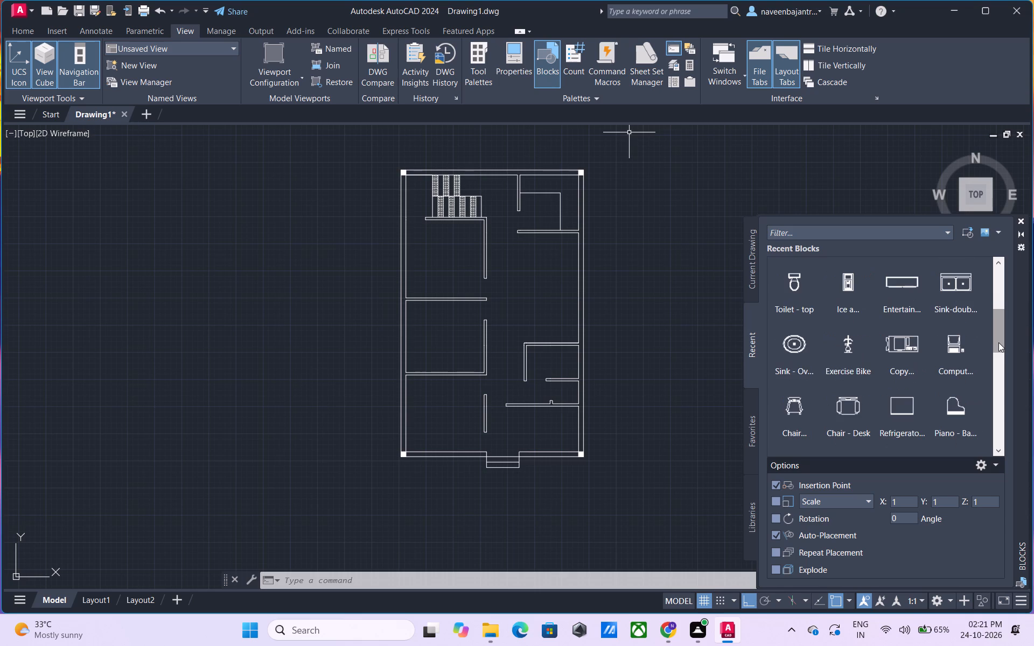
scroll(998, 342, "up", 1)
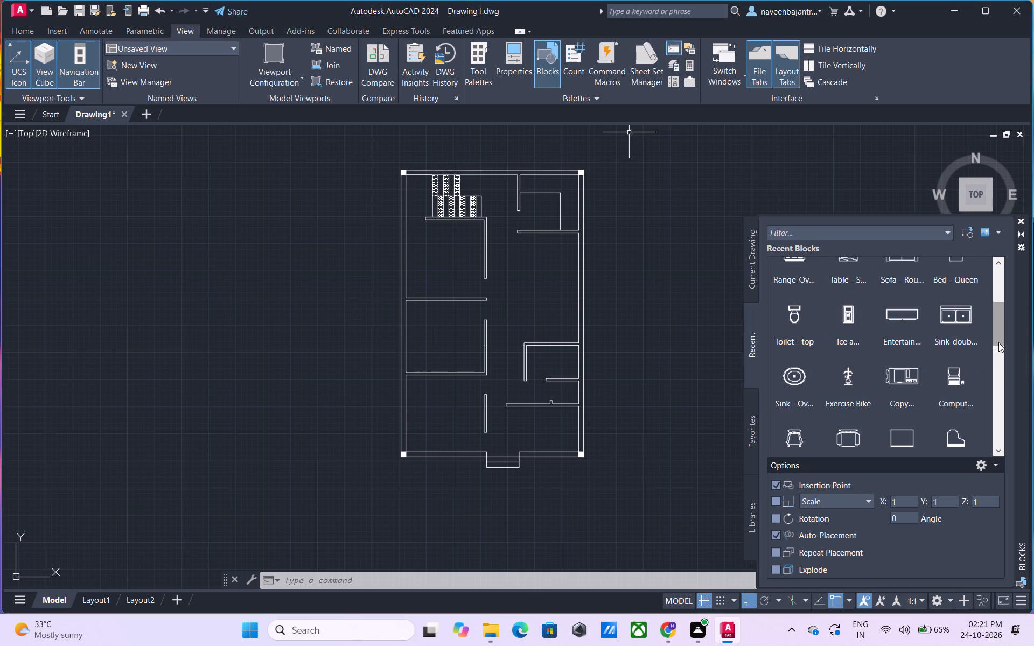
scroll(998, 342, "up", 2)
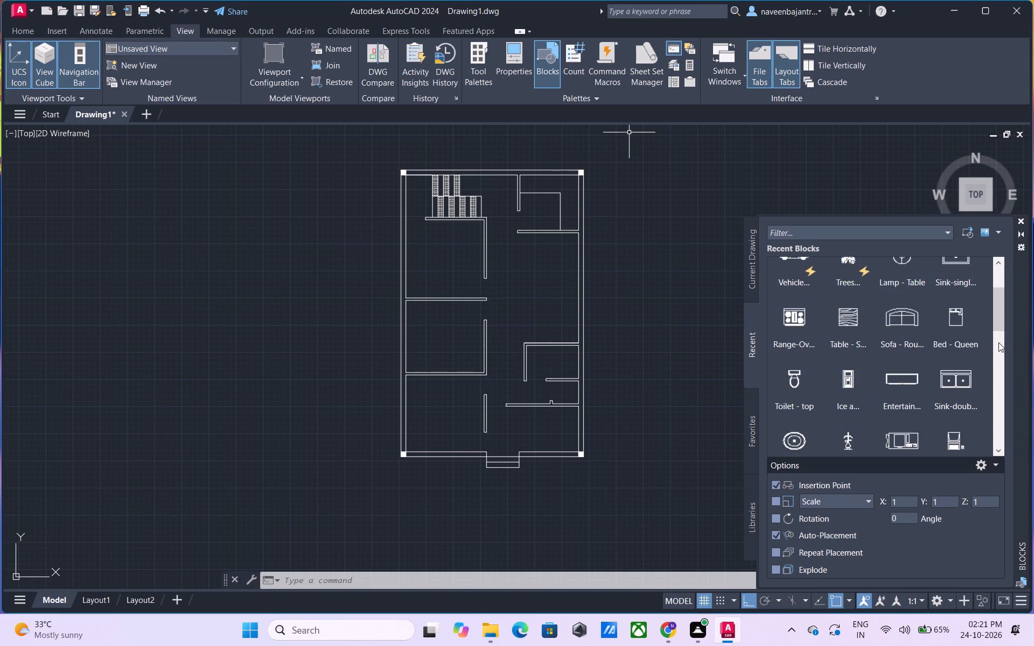
scroll(998, 342, "up", 2)
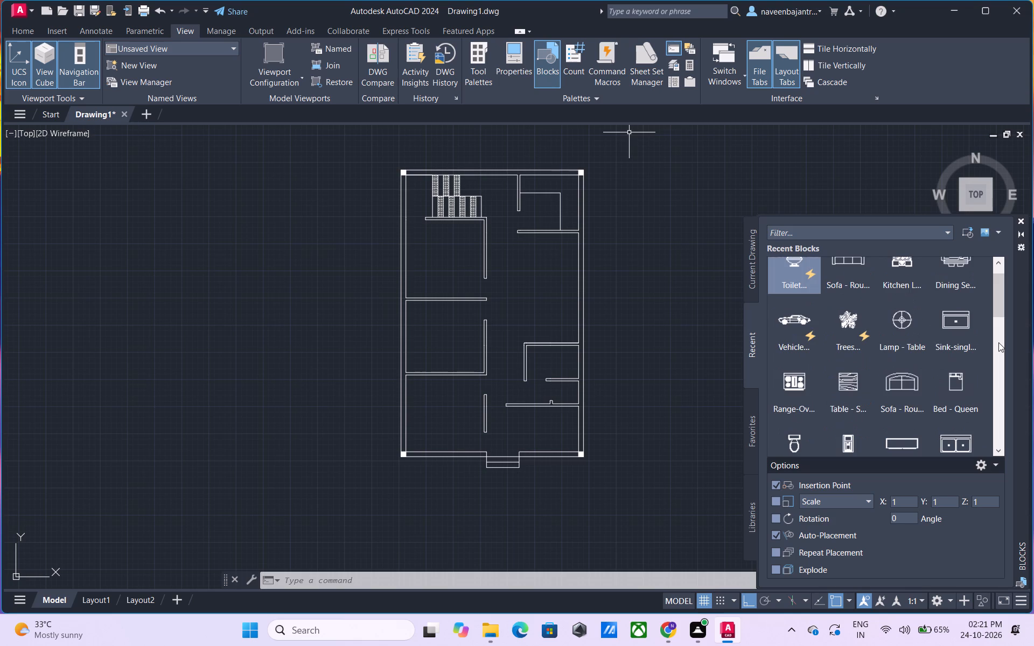
scroll(998, 342, "up", 2)
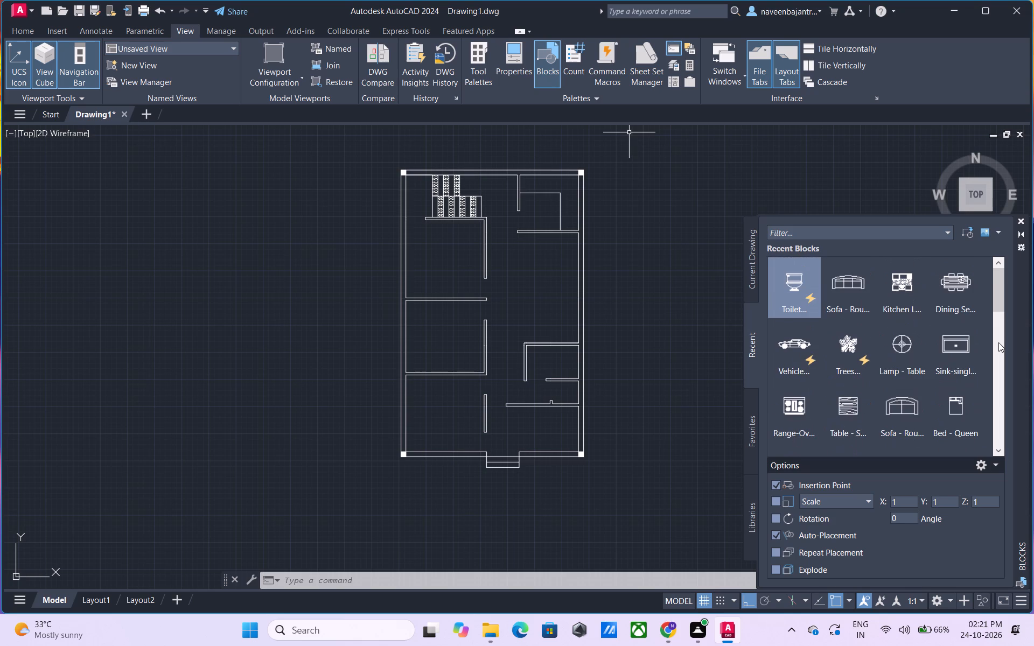
Close the Blocks palette to clear the drawing area around the floor plan.
left_click(1021, 224)
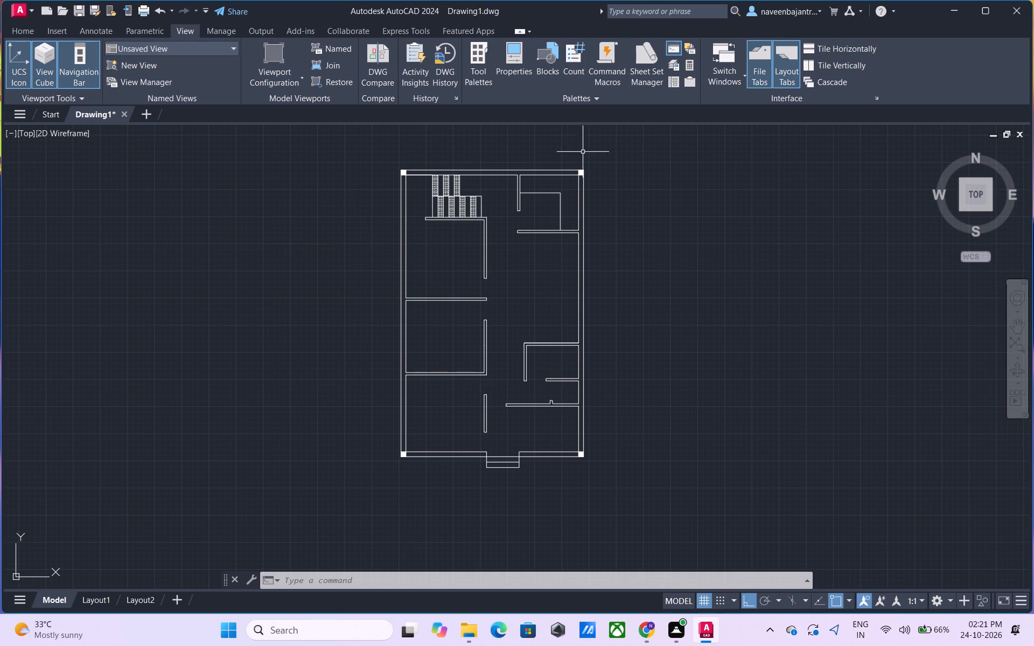
scroll(540, 152, "up", 2)
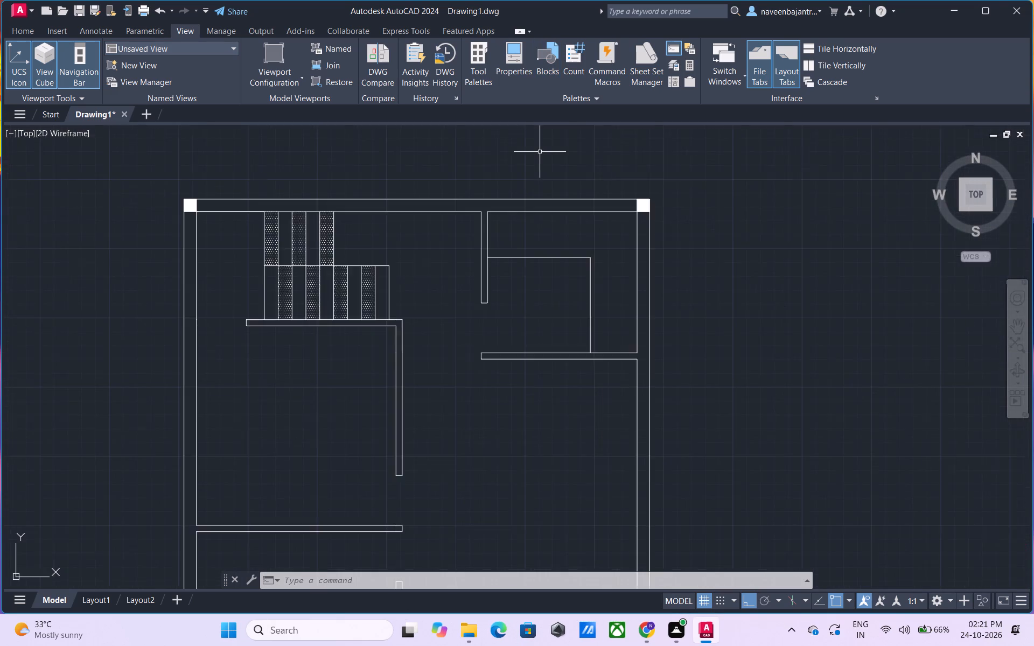
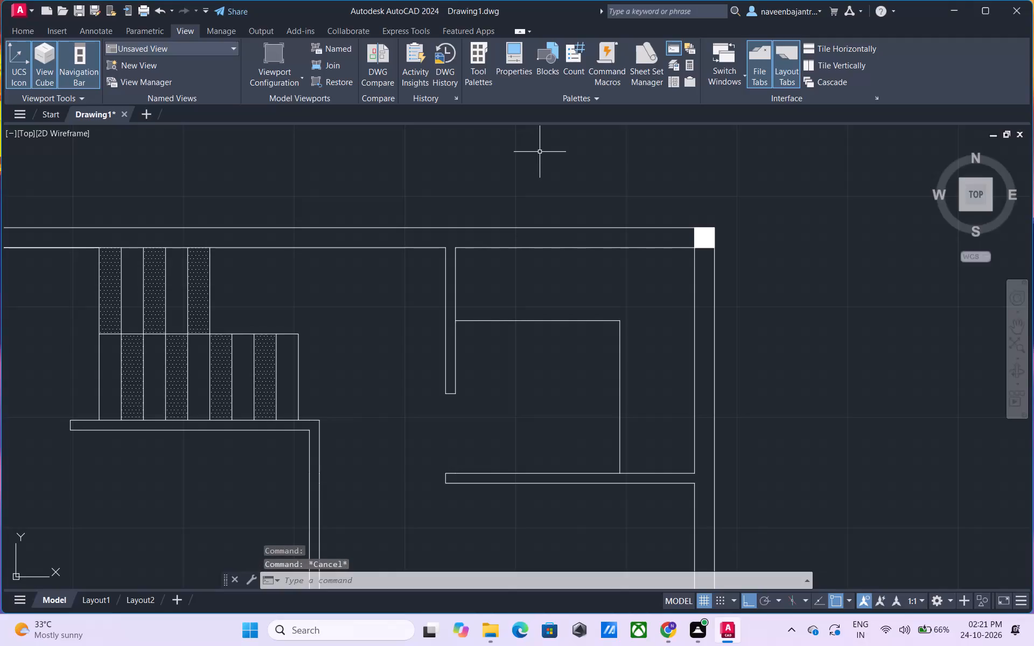
Draw a short vertical line across the top outer wall above the upper-right room and trim its overhang beyond the wall.
type("l")
key("space")
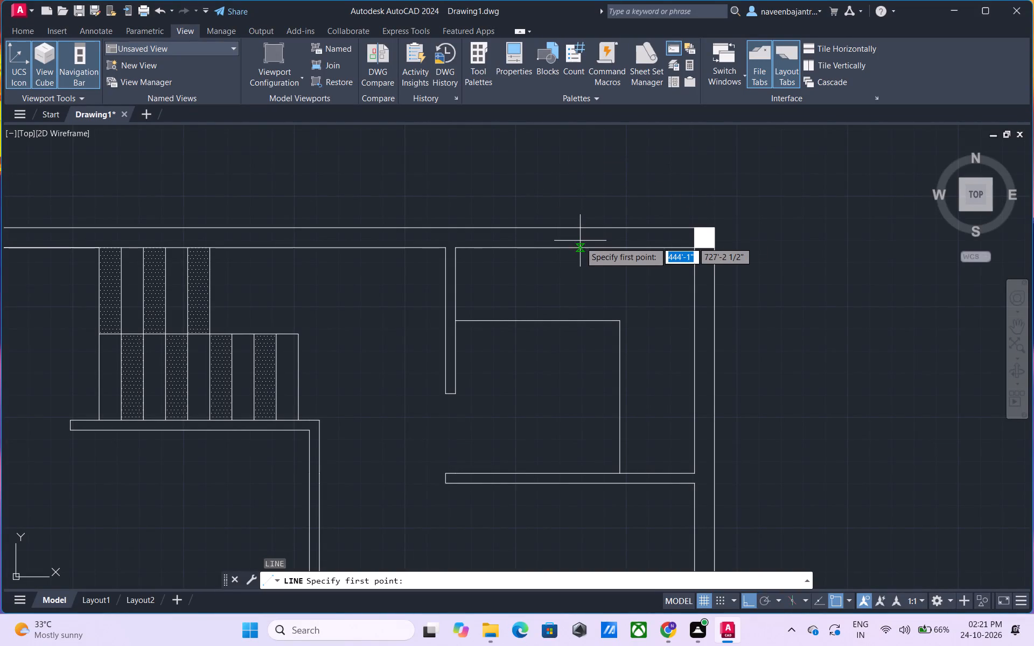
left_click(574, 248)
left_click(577, 214)
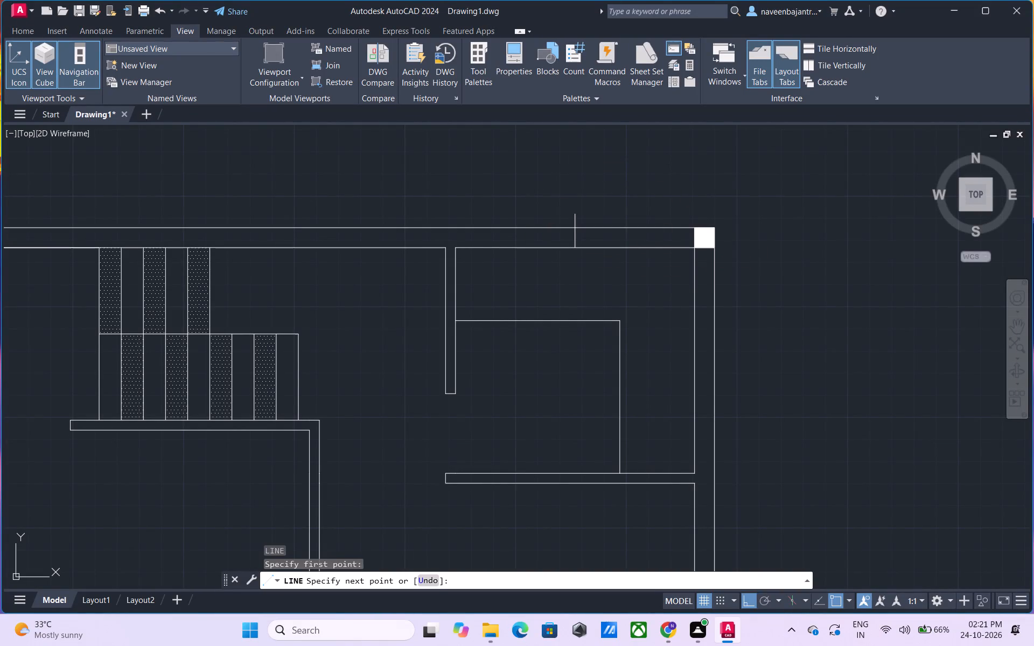
key("Escape")
type("tr")
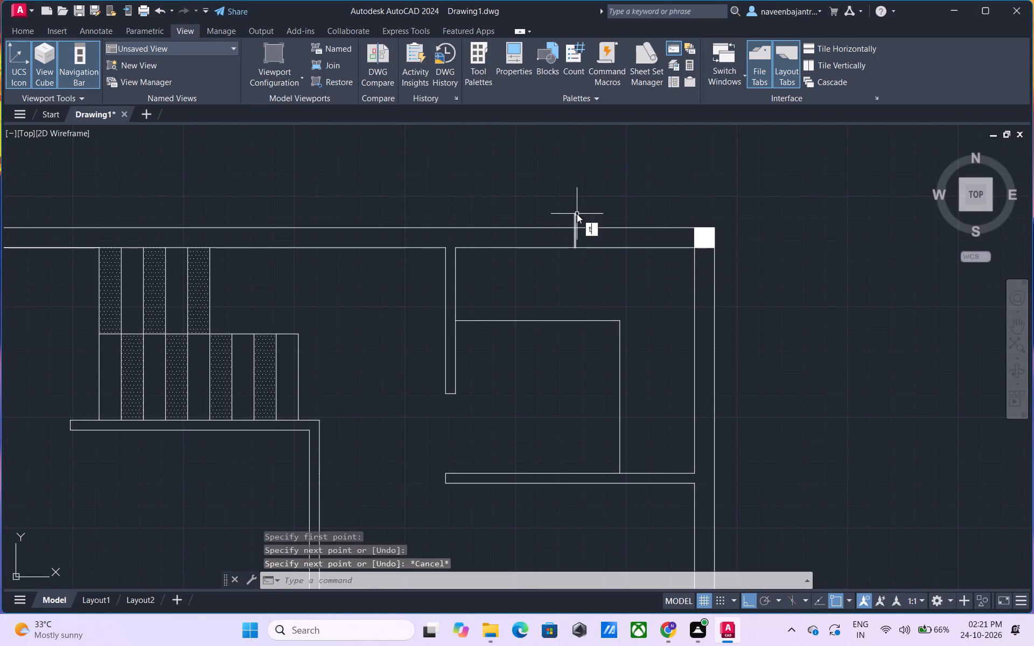
key("space")
left_click(577, 214)
key("Escape")
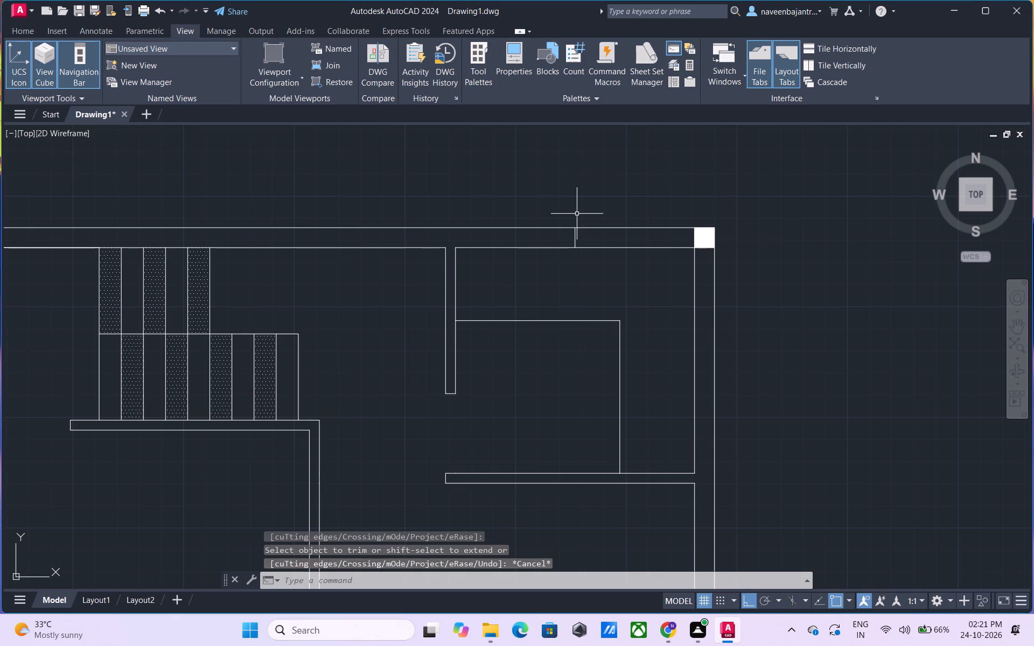
Offset the short line across the top wall by 2' to both sides to mark the window's ends.
type("o")
key("space")
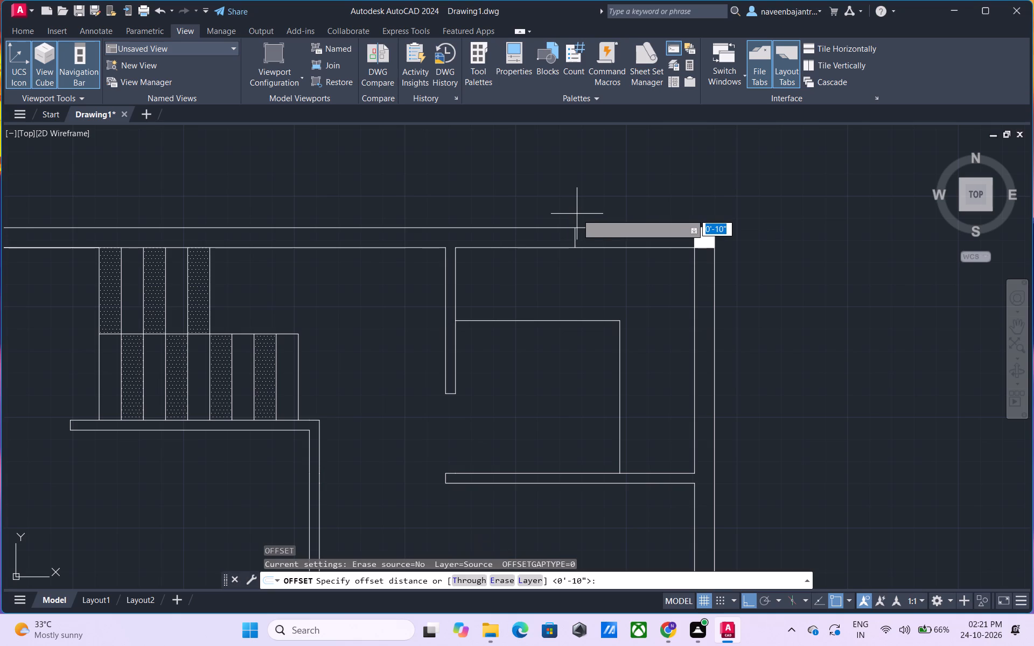
type("2'")
key("Return")
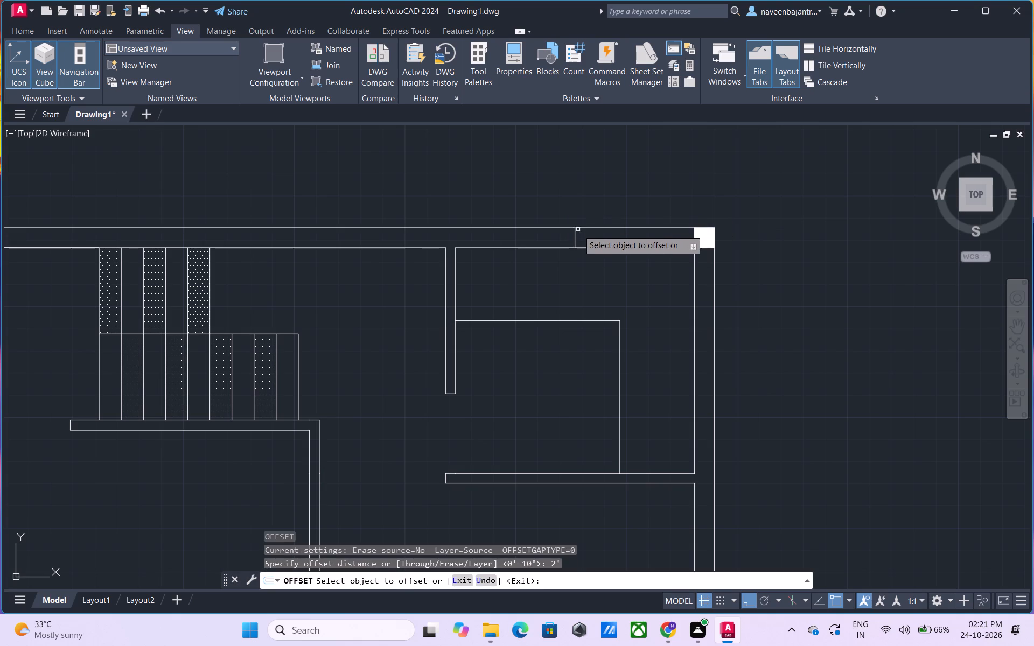
left_click(576, 235)
left_click(583, 235)
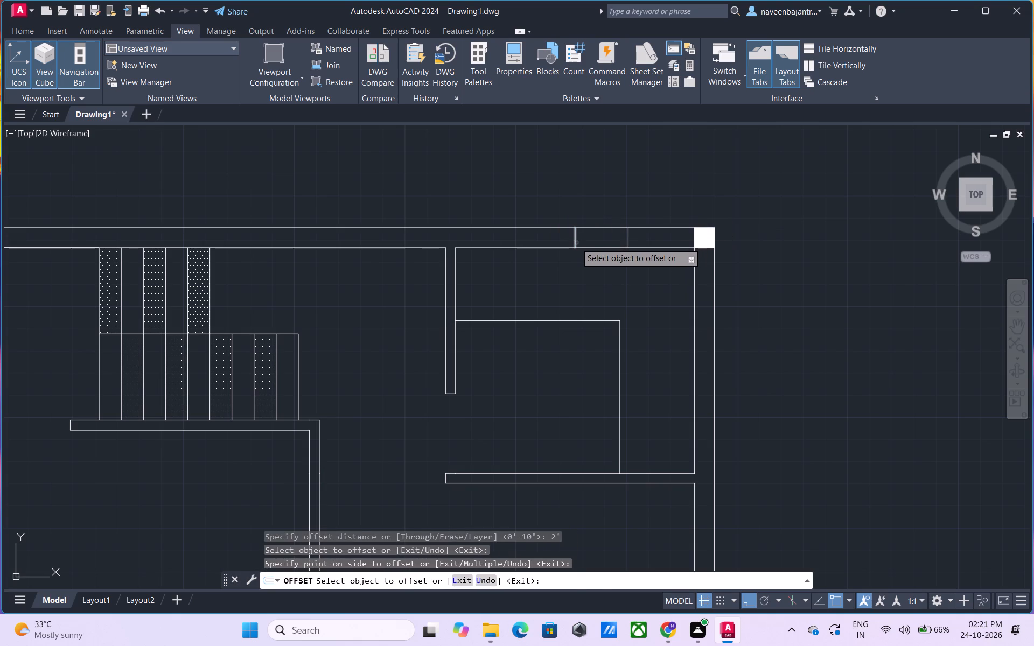
left_click(576, 243)
left_click(545, 237)
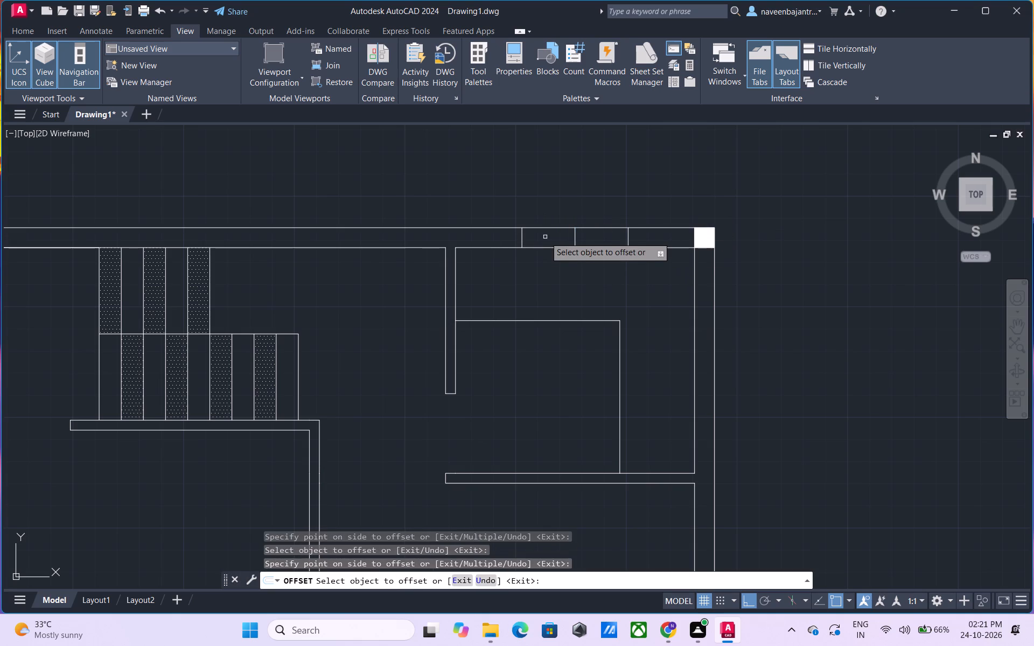
key("Escape")
Remove the original middle line between the two window end lines in the top wall using Trim.
type("tr")
key("space")
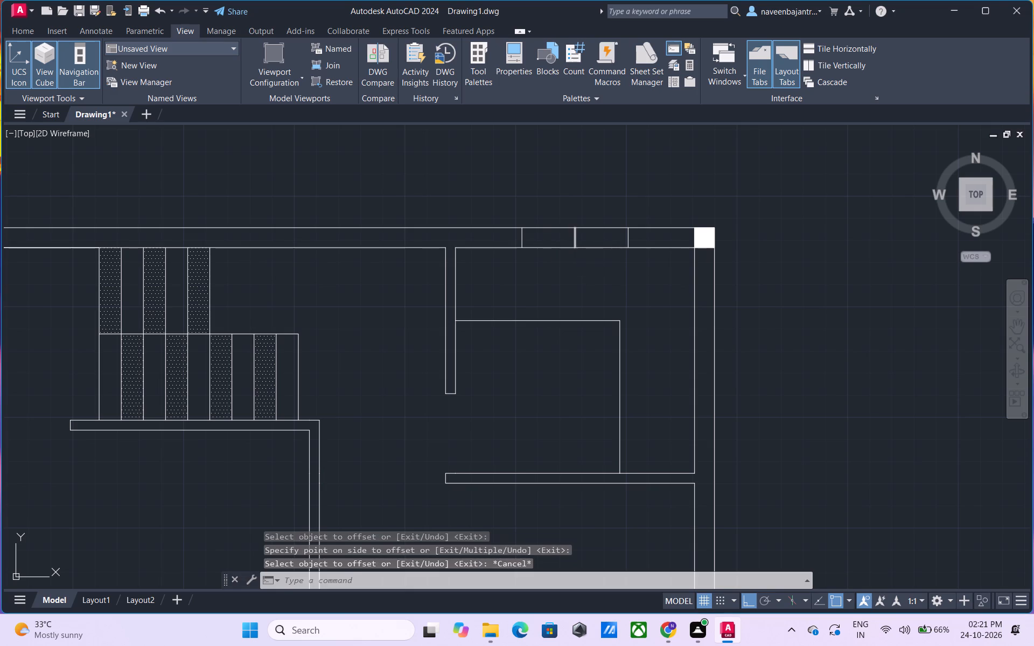
left_click(575, 241)
key("Escape")
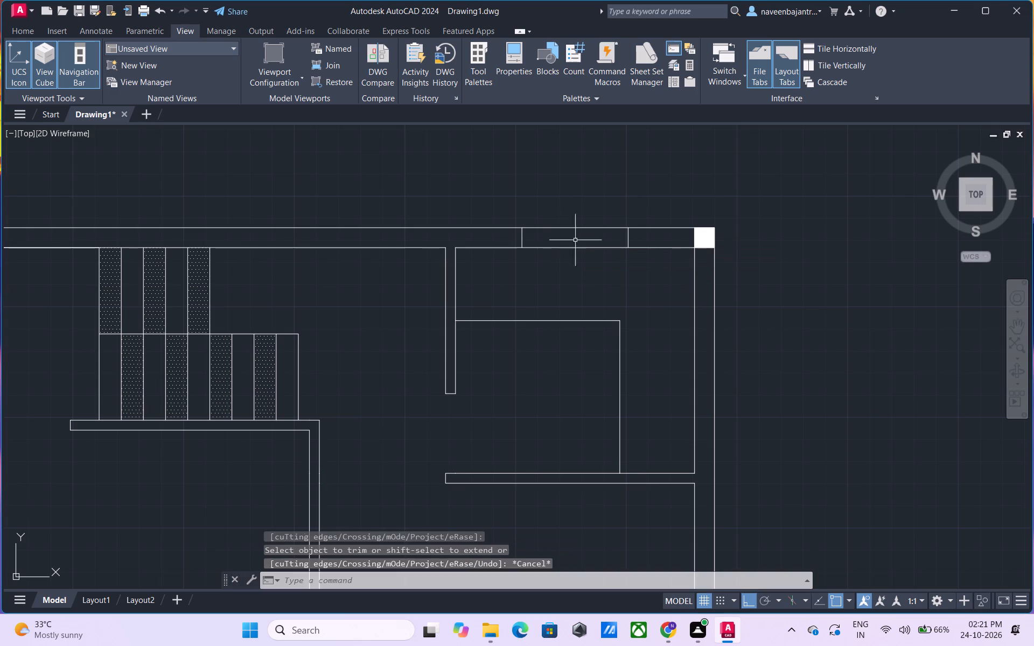
Draw the window's centre line in the top wall between the midpoints of its two end lines.
key("l")
key("space")
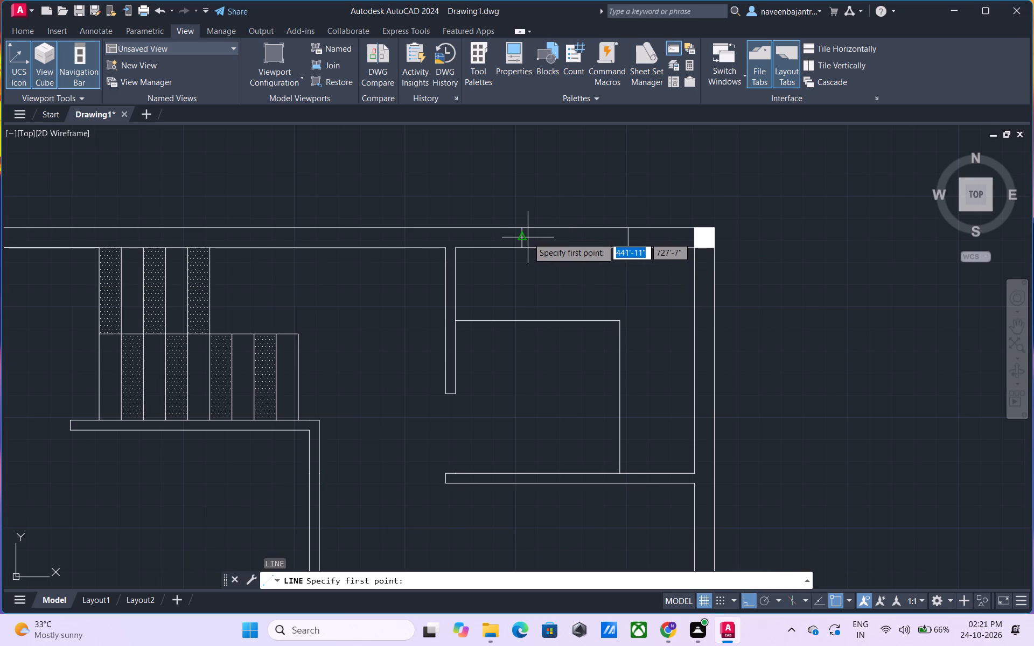
left_click(523, 238)
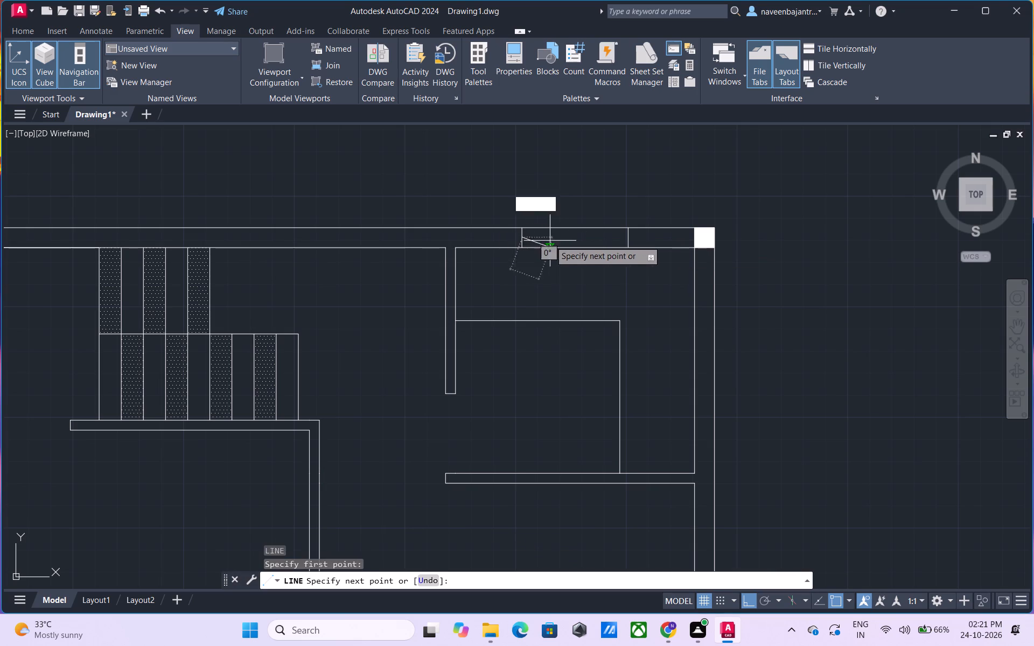
left_click(625, 237)
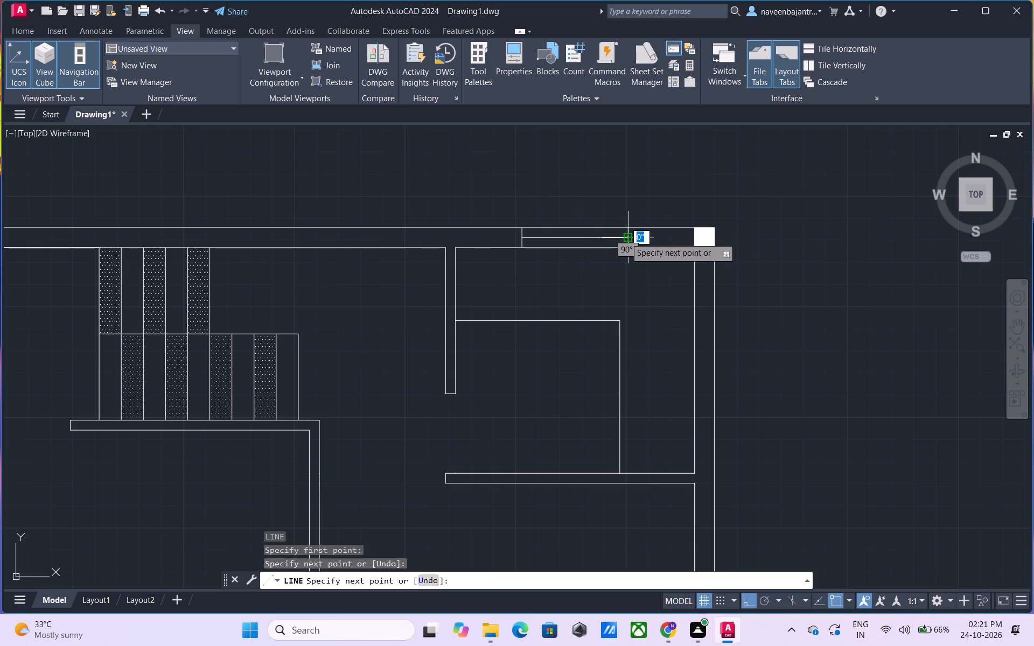
key("Escape")
Draw a short horizontal line across the right outer wall below the upper-right room and trim its overhang beyond the wall.
scroll(675, 312, "down", 1)
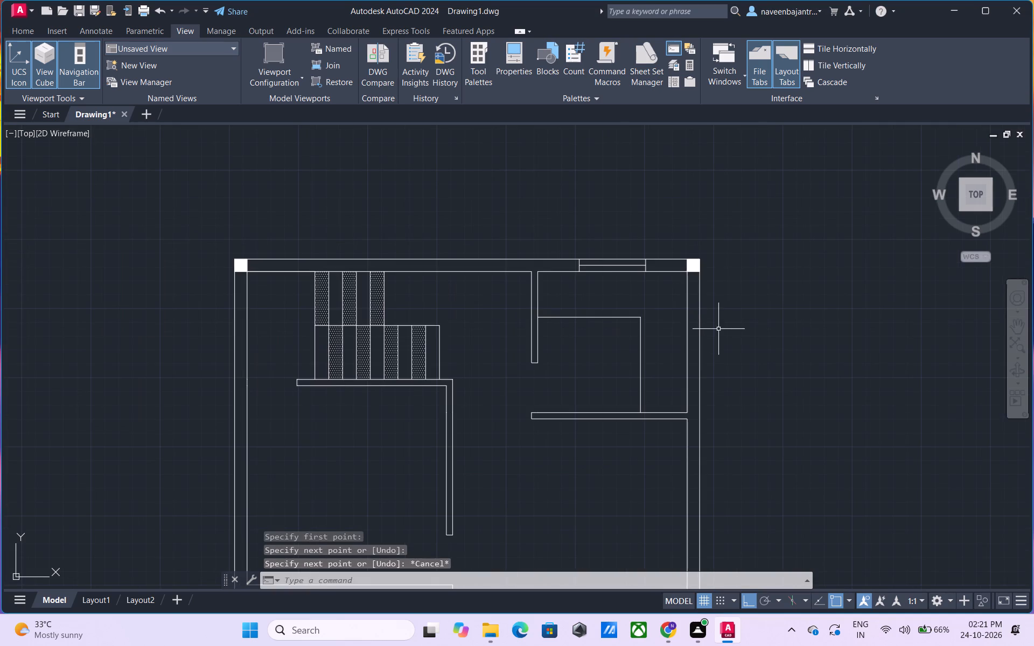
middle_click_drag(745, 336, 733, 235)
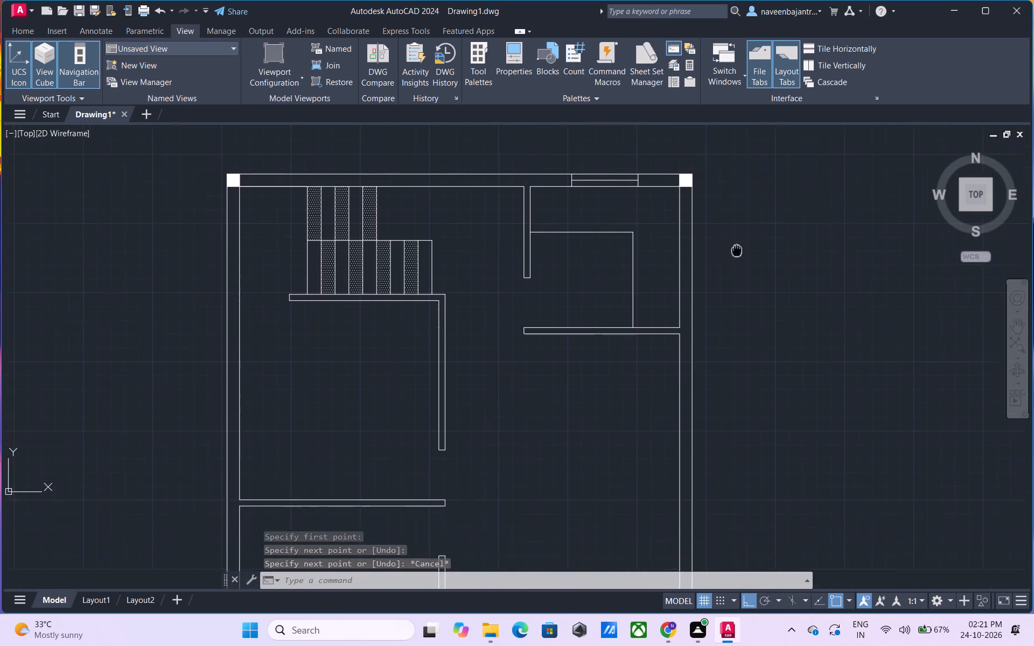
middle_click_drag(733, 235, 717, 170)
key("Escape")
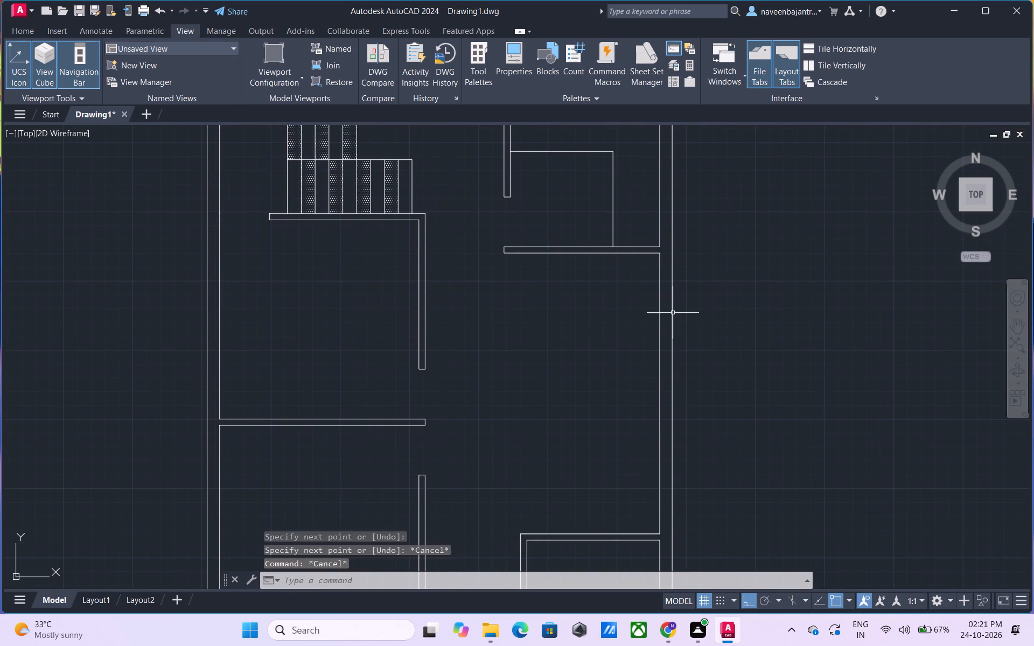
type("l")
key("space")
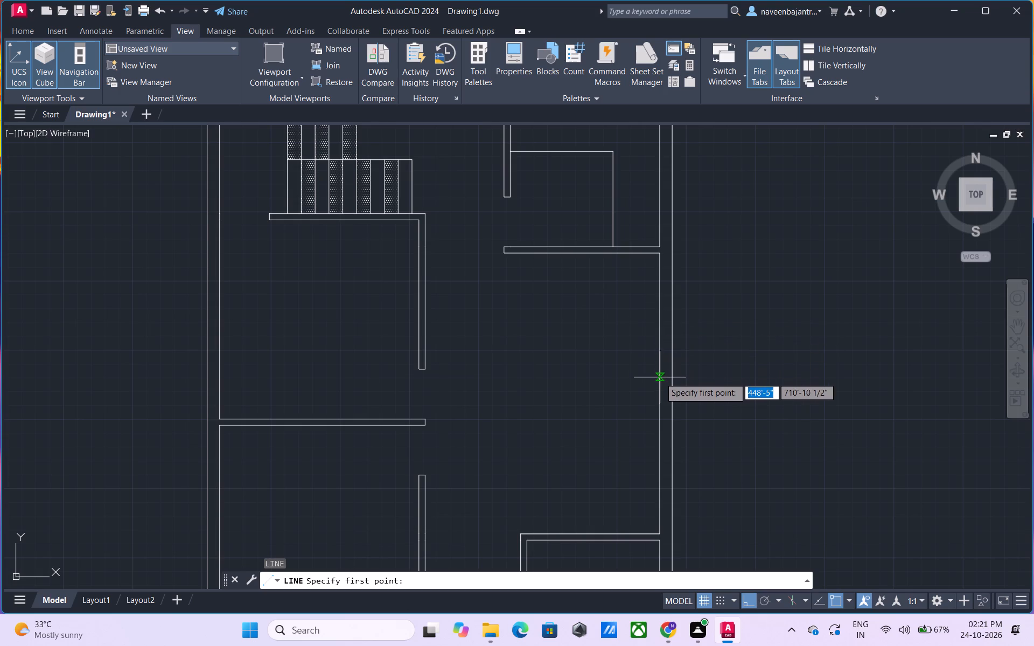
left_click(659, 390)
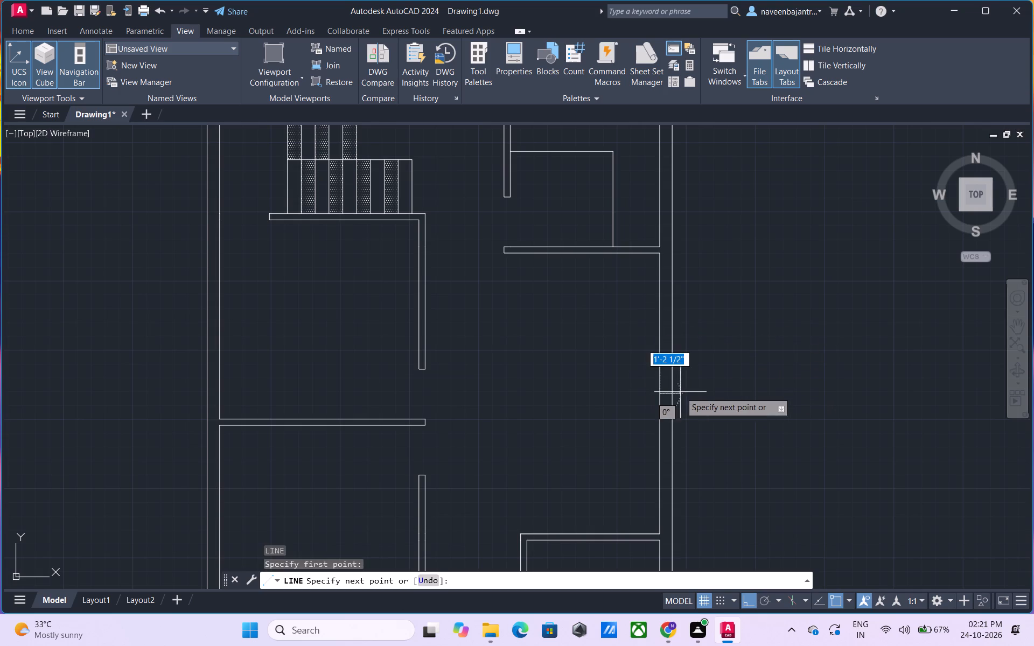
left_click(701, 392)
key("Escape")
key("t")
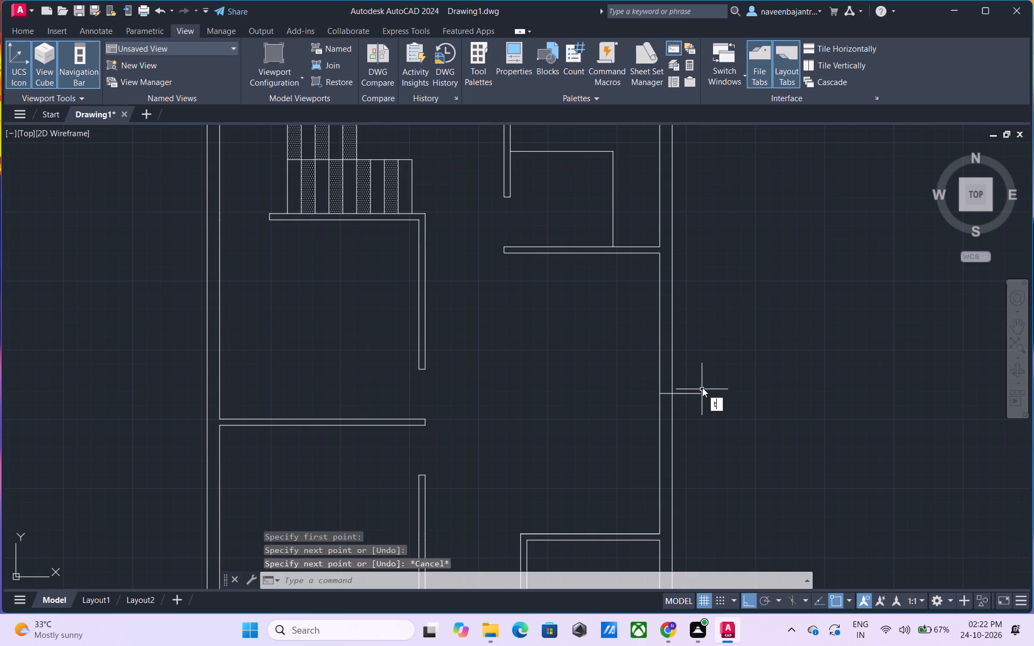
type("r")
key("space")
left_click(685, 393)
key("Escape")
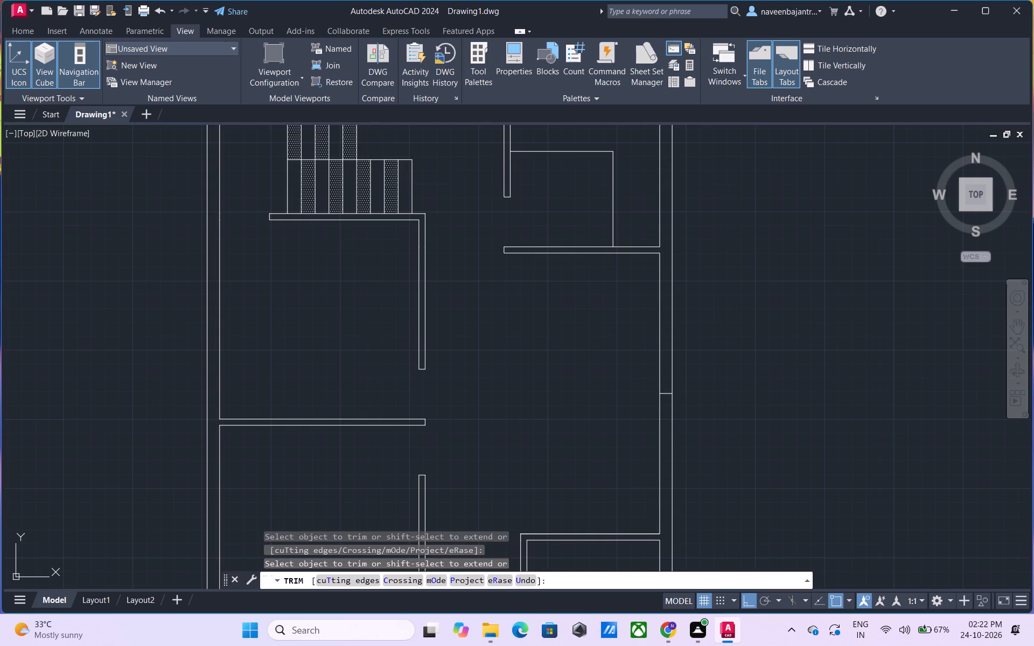
Offset the short line across the right outer wall by 2' both upward and downward to mark the window's ends.
key("o")
key("space")
type("2")
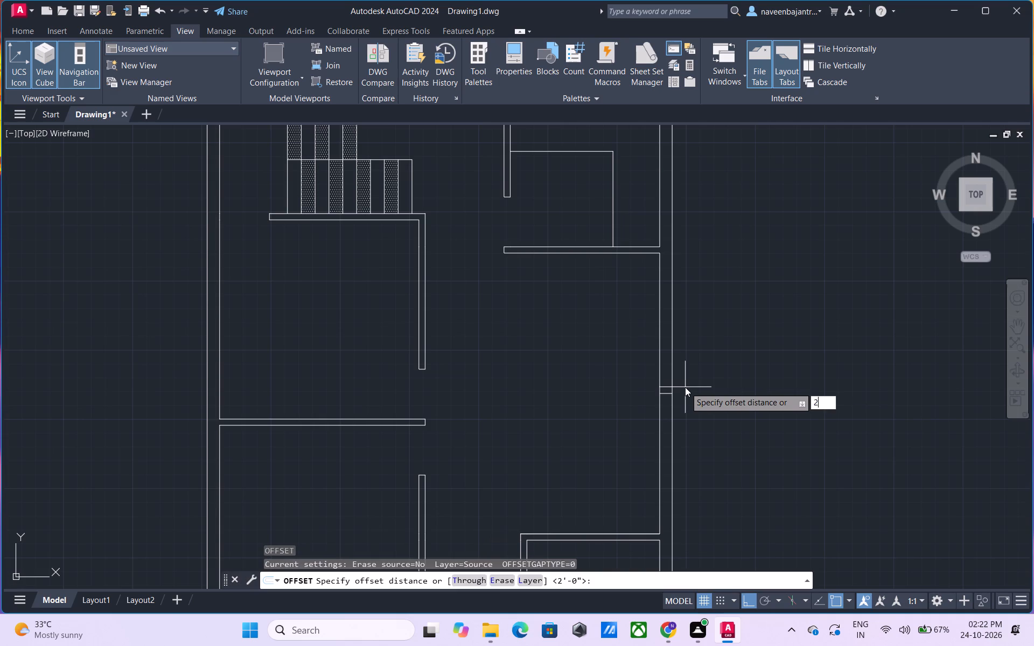
key("apostrophe")
key("space")
left_click(666, 393)
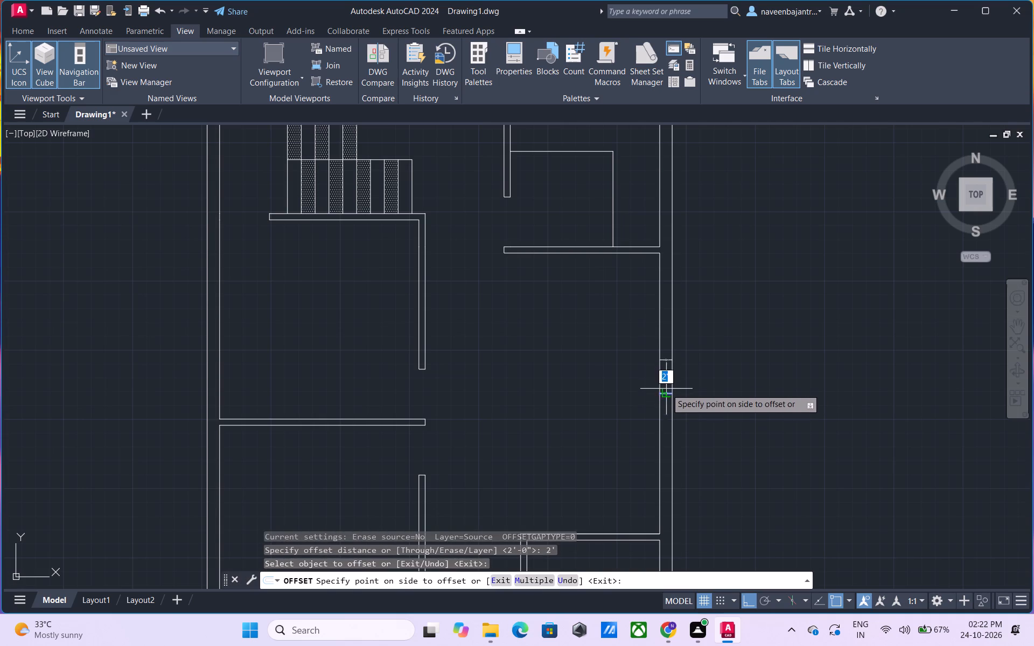
left_click(666, 381)
left_click(666, 394)
left_click(666, 403)
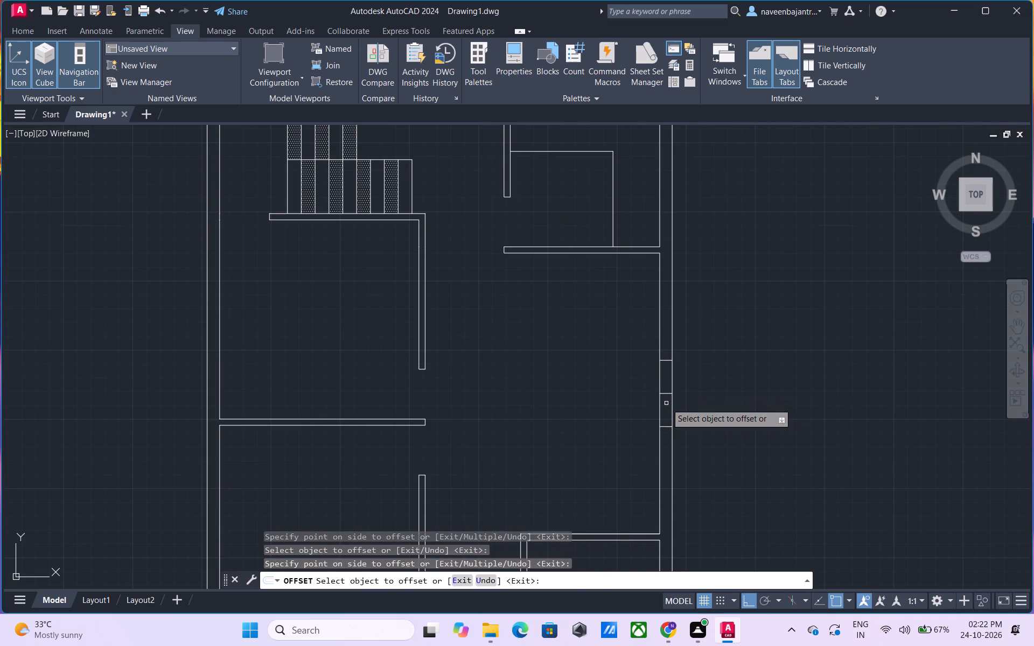
key("Escape")
Remove the original middle line between the two window end lines in the right outer wall using Trim.
key("t")
key("r")
key("space")
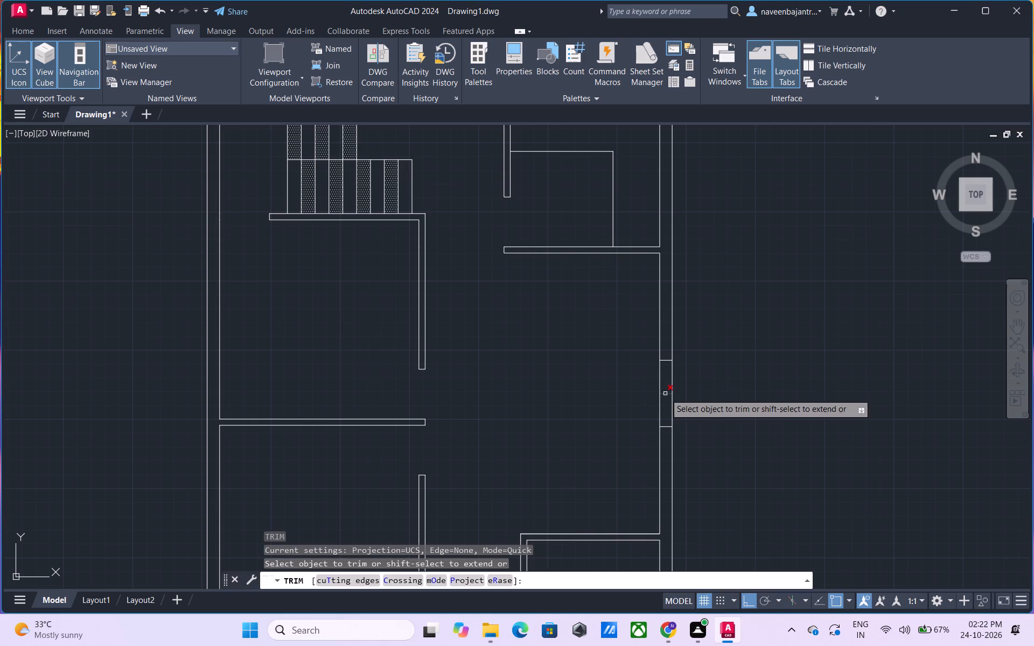
left_click(665, 392)
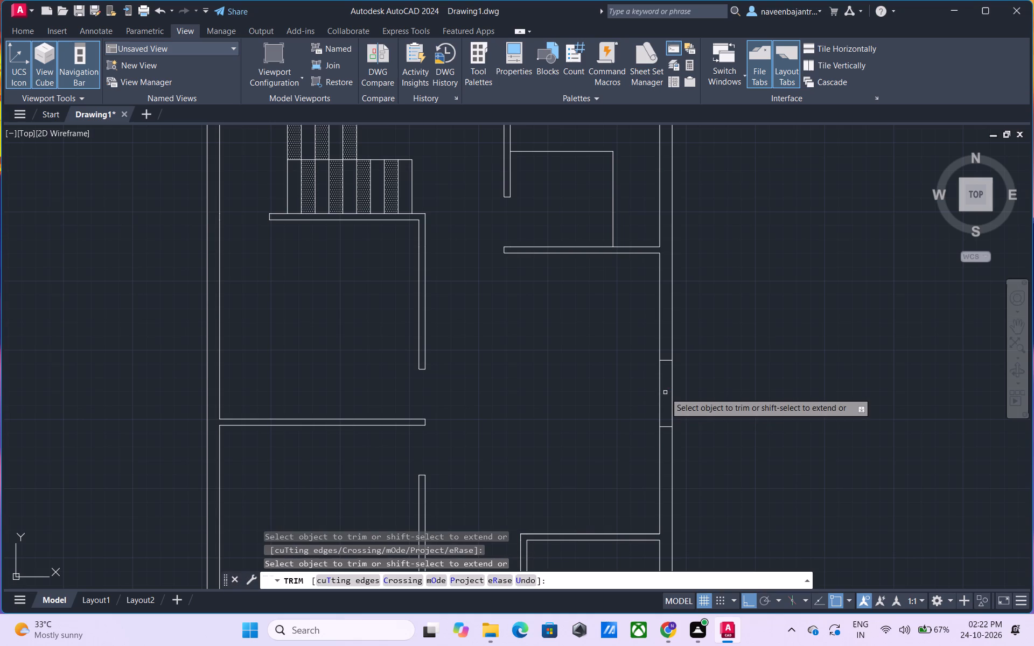
key("Escape")
Draw the window's centre line in the right outer wall between the midpoints of its two end lines.
type("l")
key("space")
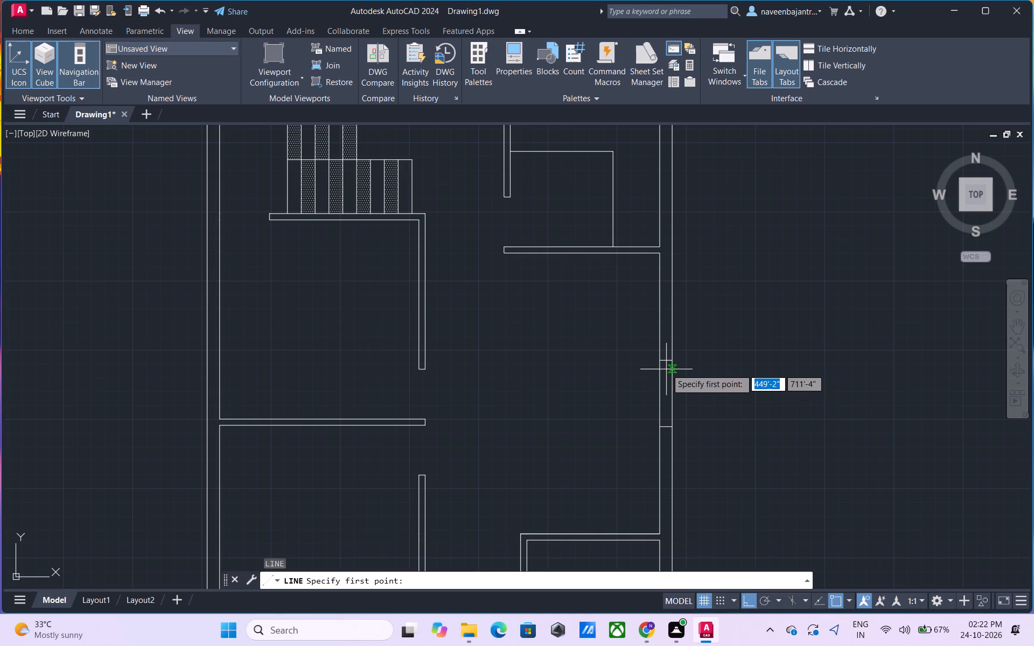
left_click(666, 363)
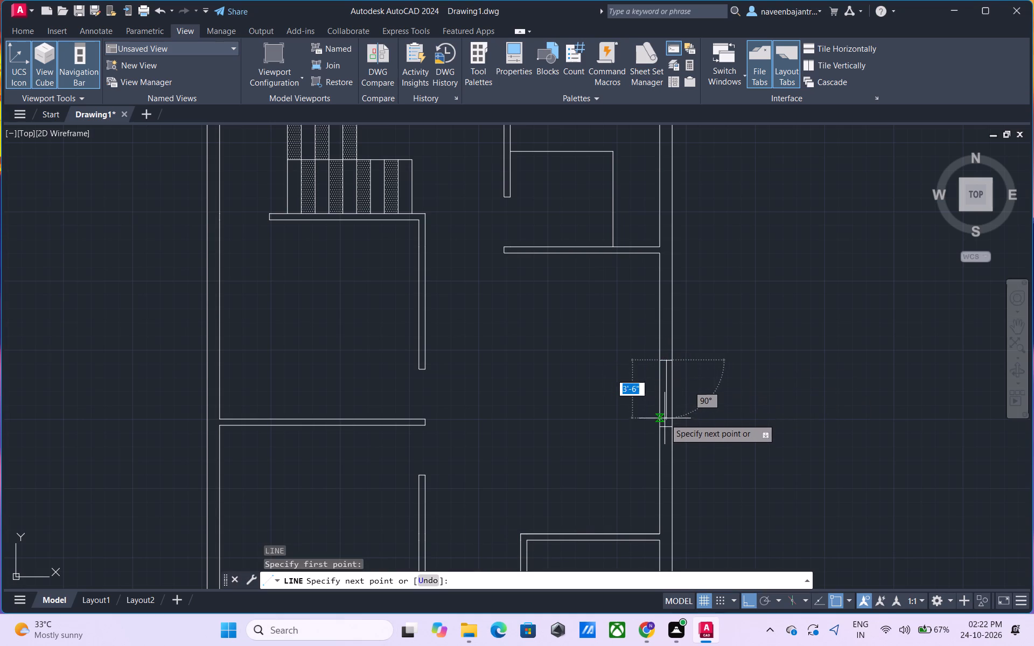
left_click(666, 425)
key("Escape")
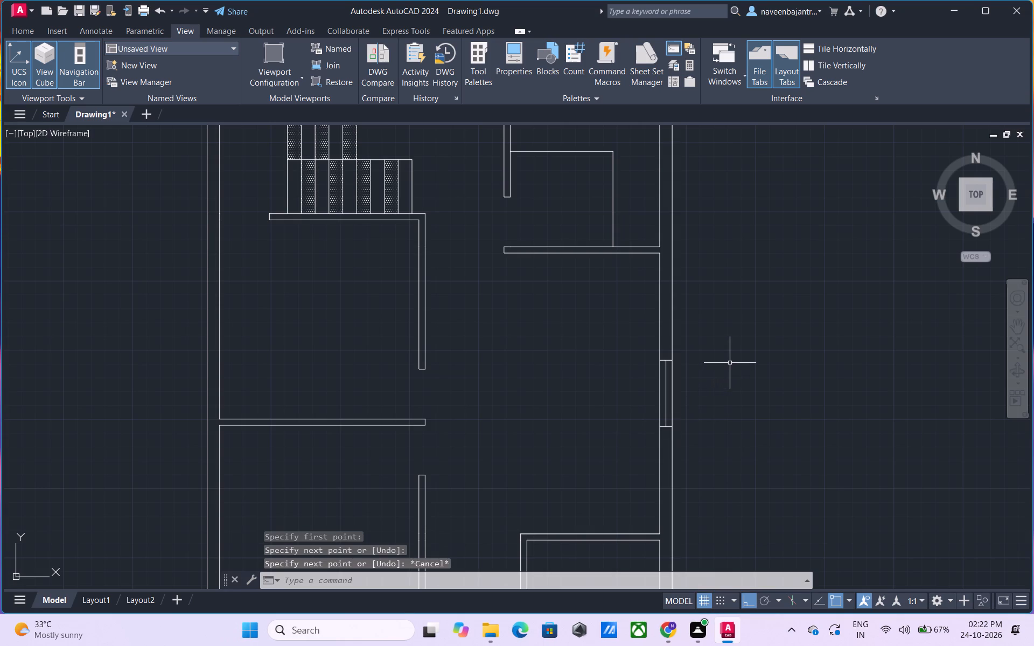
Draw a short horizontal line across the right outer wall at the small L-walled room and trim its overhang beyond the wall.
scroll(728, 362, "down", 2)
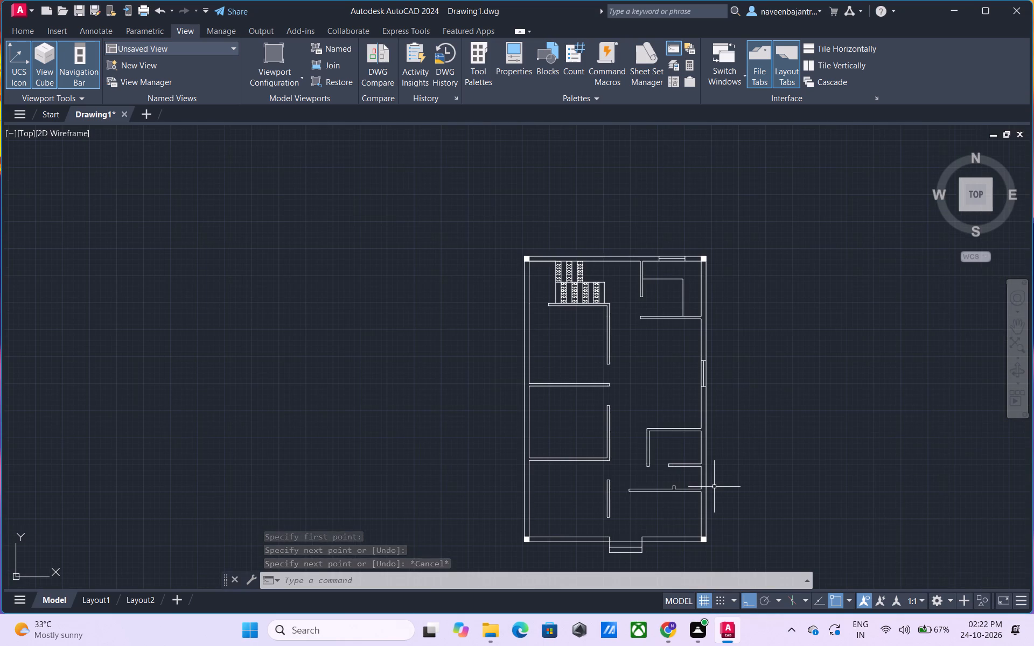
scroll(714, 487, "up", 2)
scroll(695, 454, "down", 1)
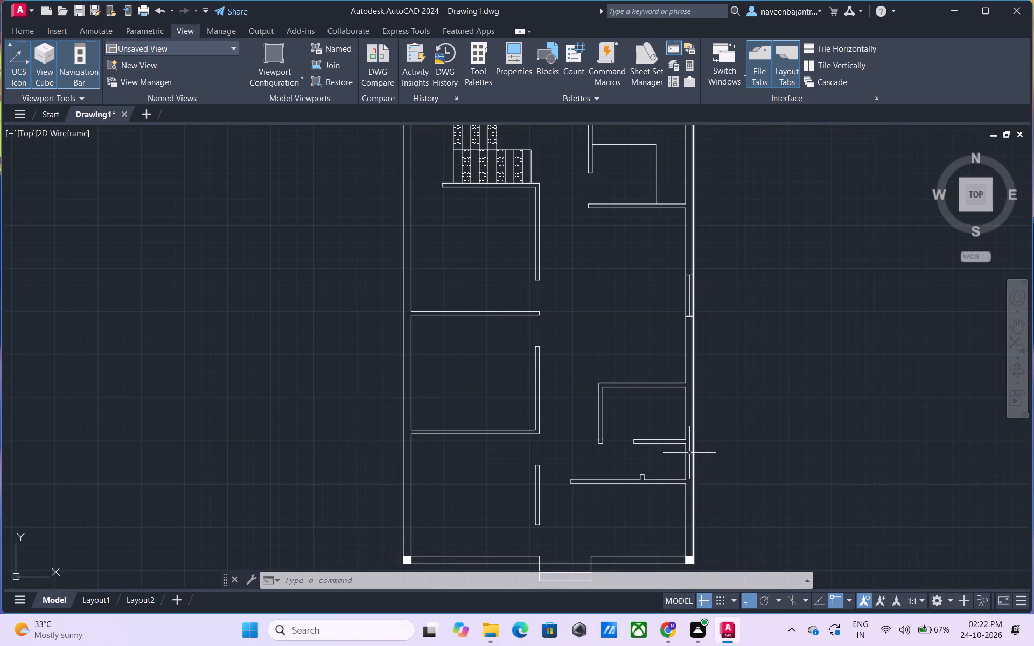
scroll(684, 453, "up", 2)
key("Escape")
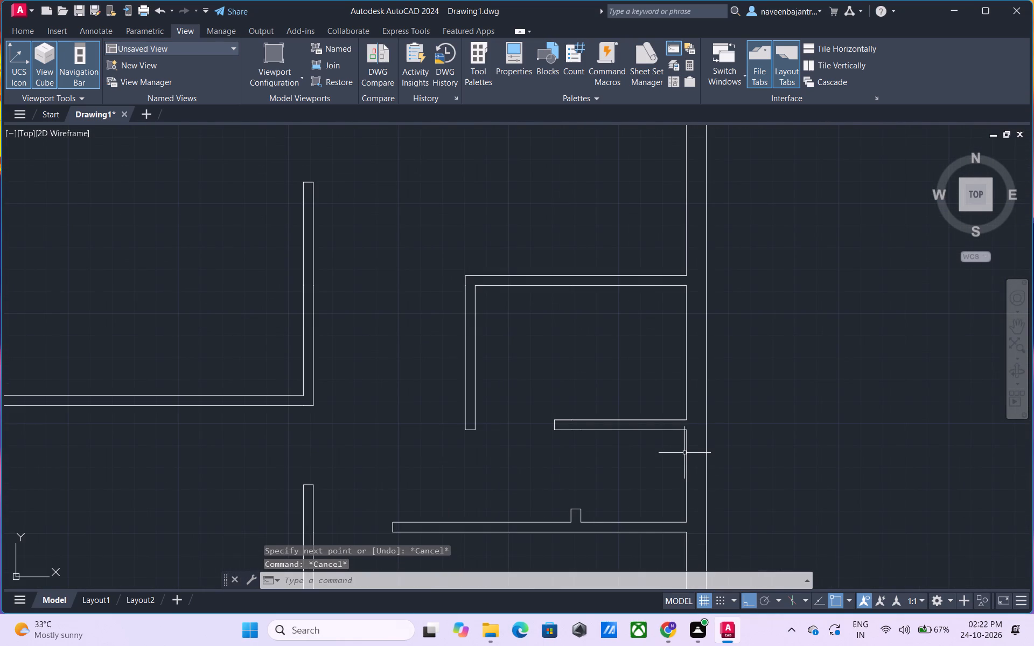
type("l")
key("space")
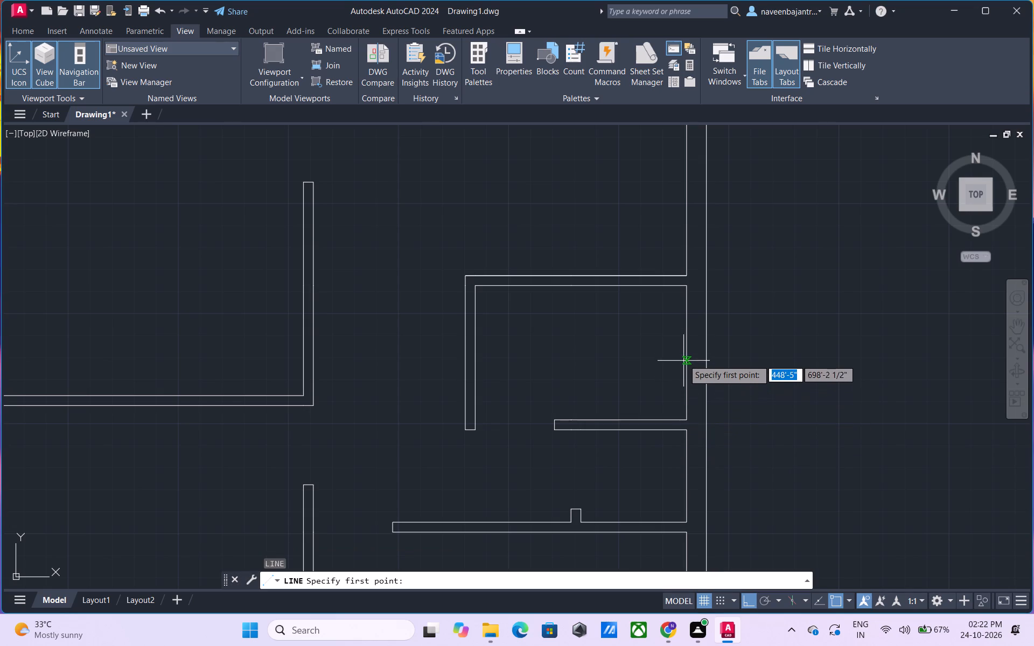
left_click(686, 352)
left_click(723, 352)
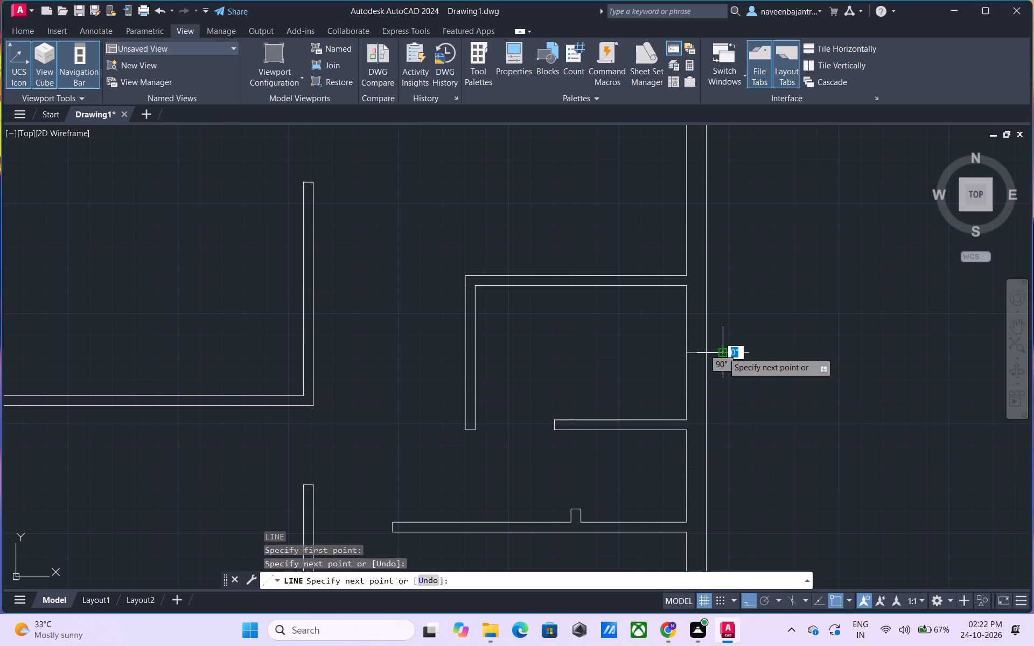
key("Escape")
type("tr")
key("space")
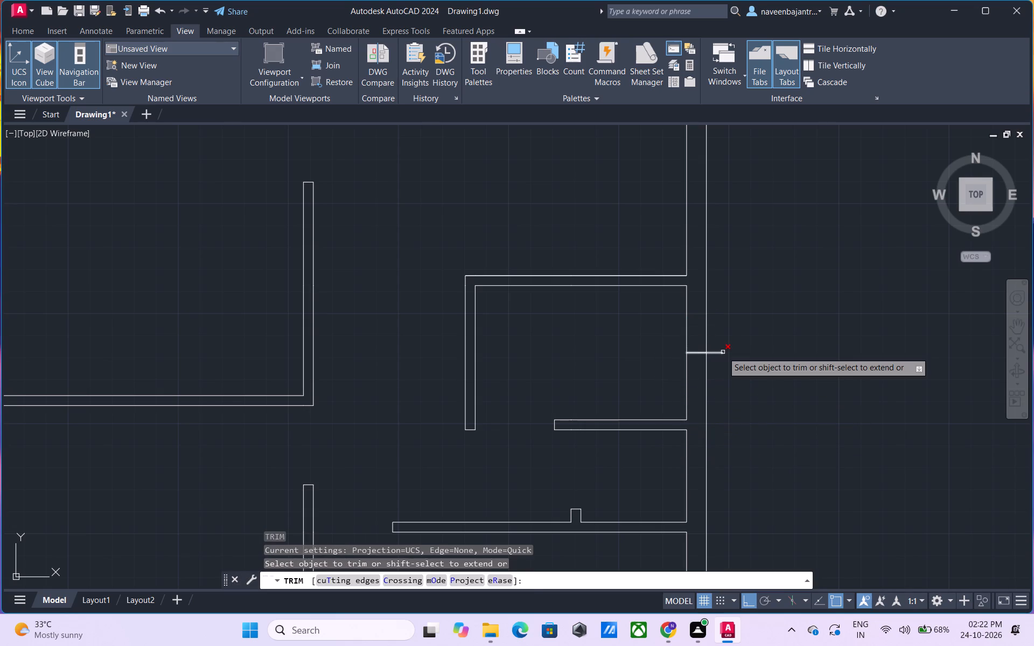
left_click(723, 352)
key("Escape")
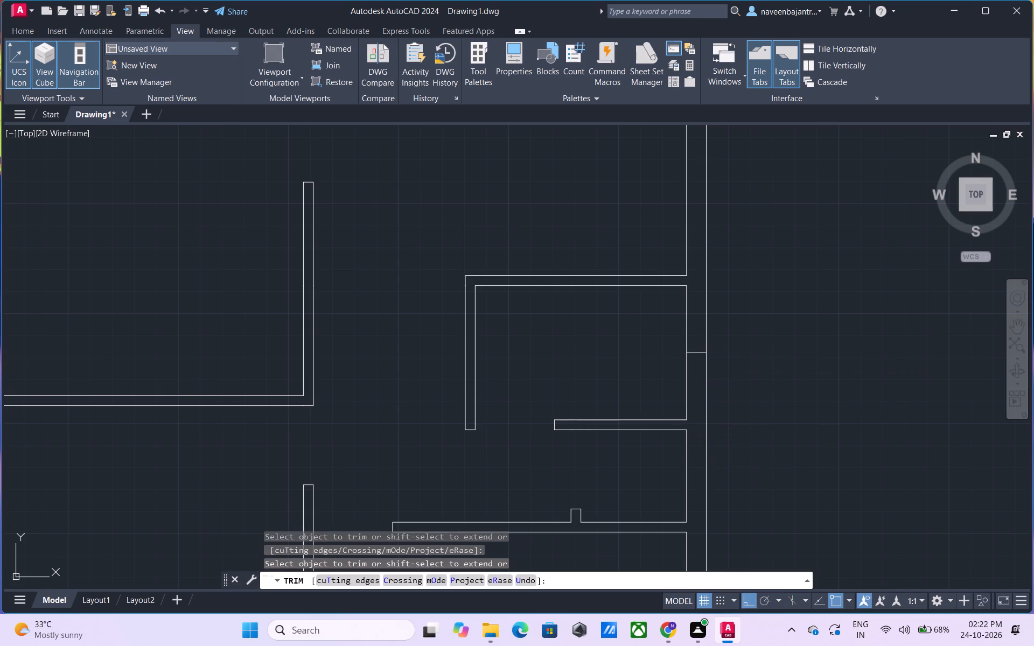
Offset the short line across the right outer wall by 1' both upward and downward to mark the small room's window ends.
type("o")
key("space")
key("1")
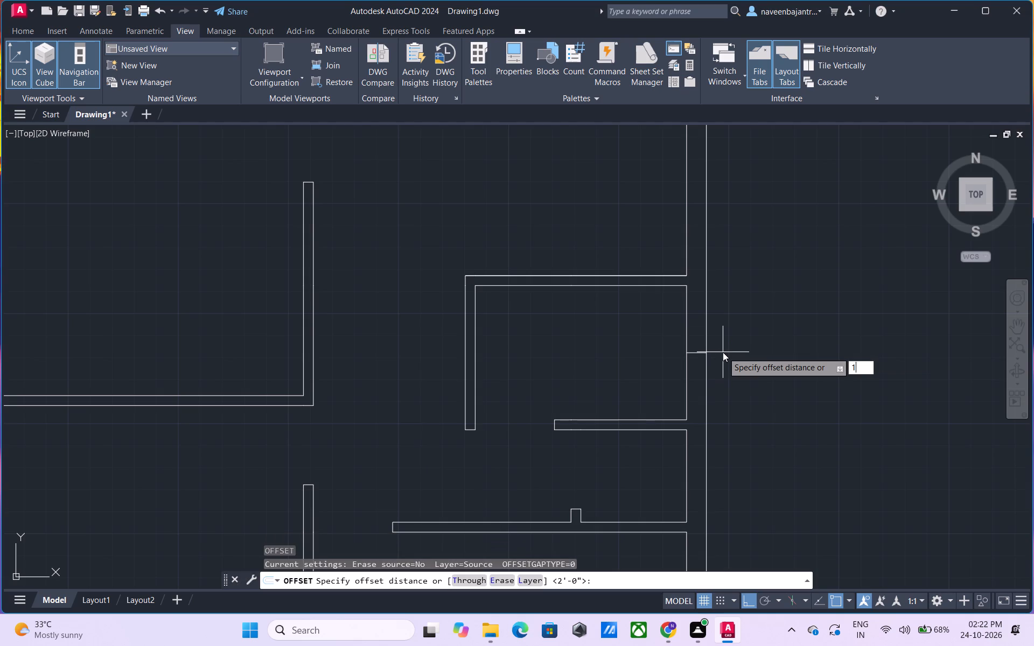
type("'")
key("space")
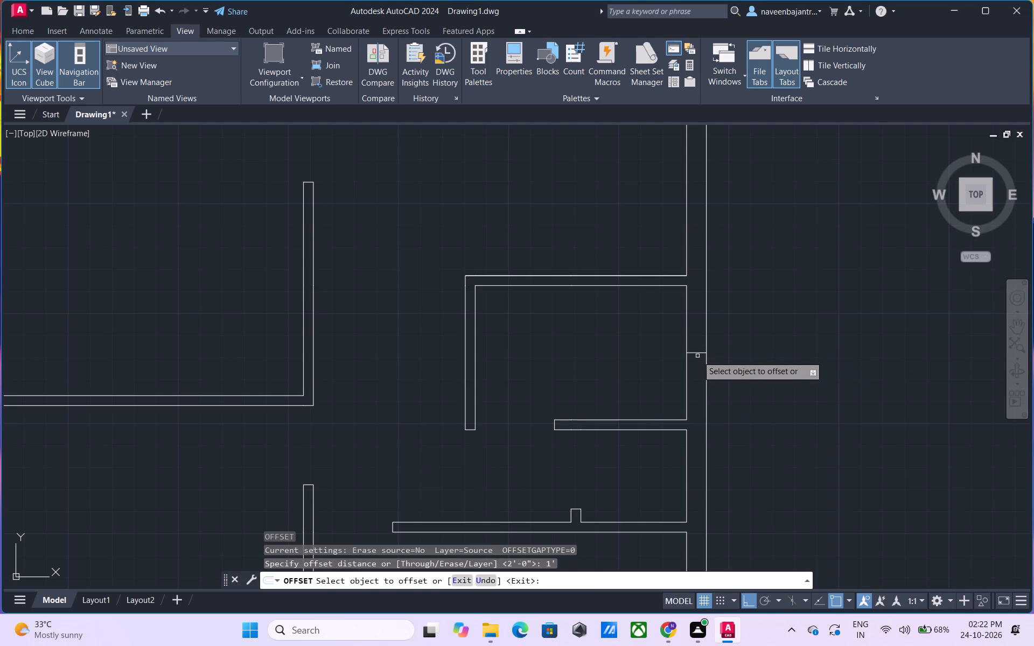
left_click(694, 352)
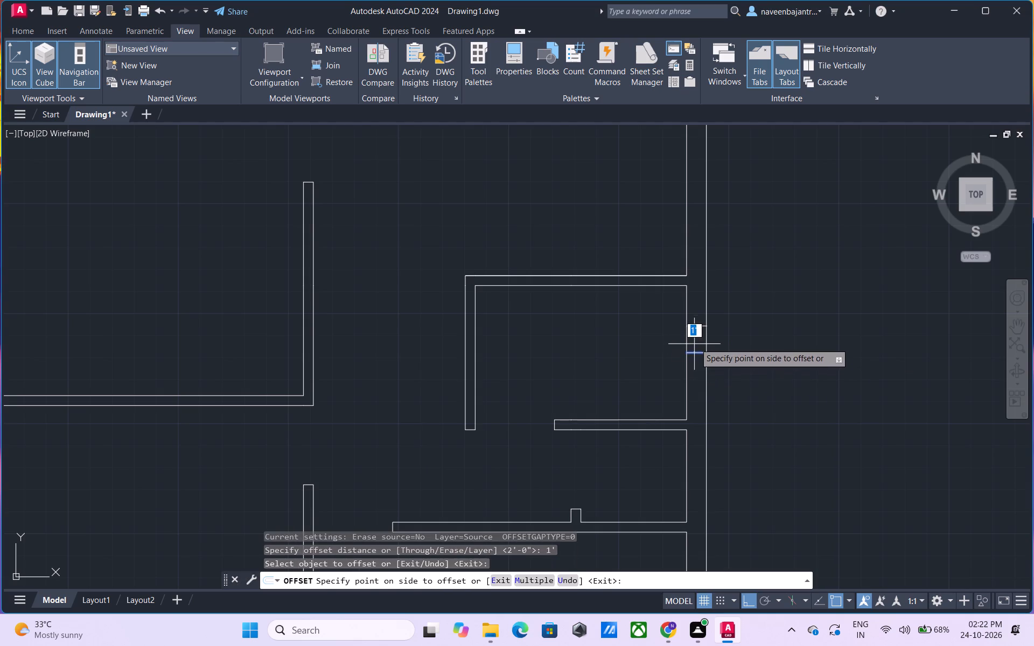
left_click(695, 341)
left_click(694, 354)
left_click(697, 376)
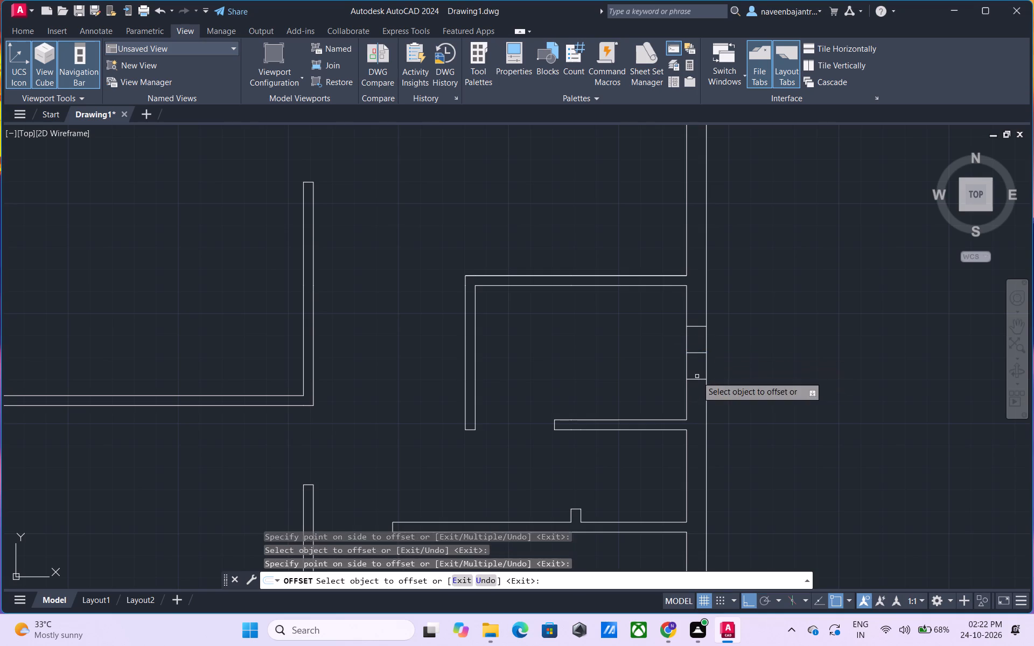
key("Escape")
Remove the original middle line between the small room's two window end lines using Trim.
type("tr")
key("space")
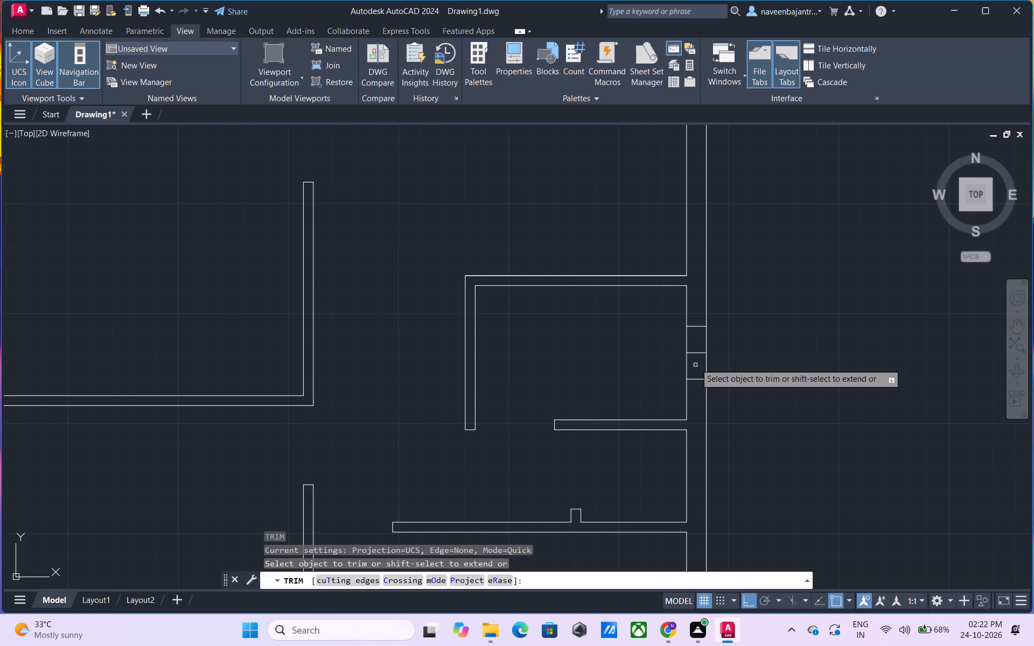
left_click(695, 354)
key("Escape")
Draw the small room window's vertical centre line between the midpoints of its two end lines.
type("l")
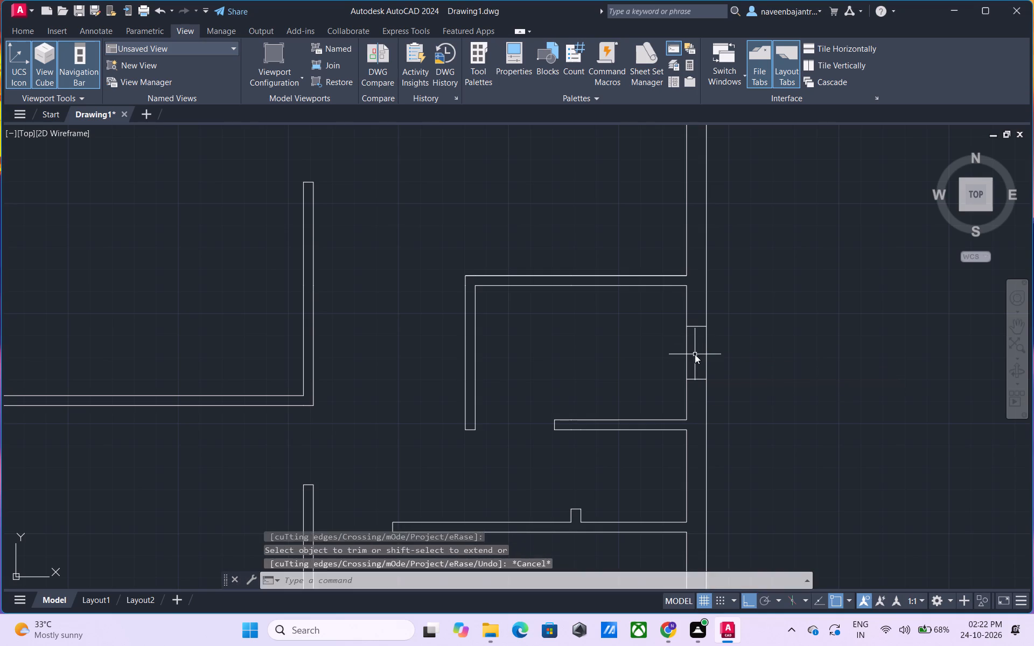
key("space")
left_click(696, 328)
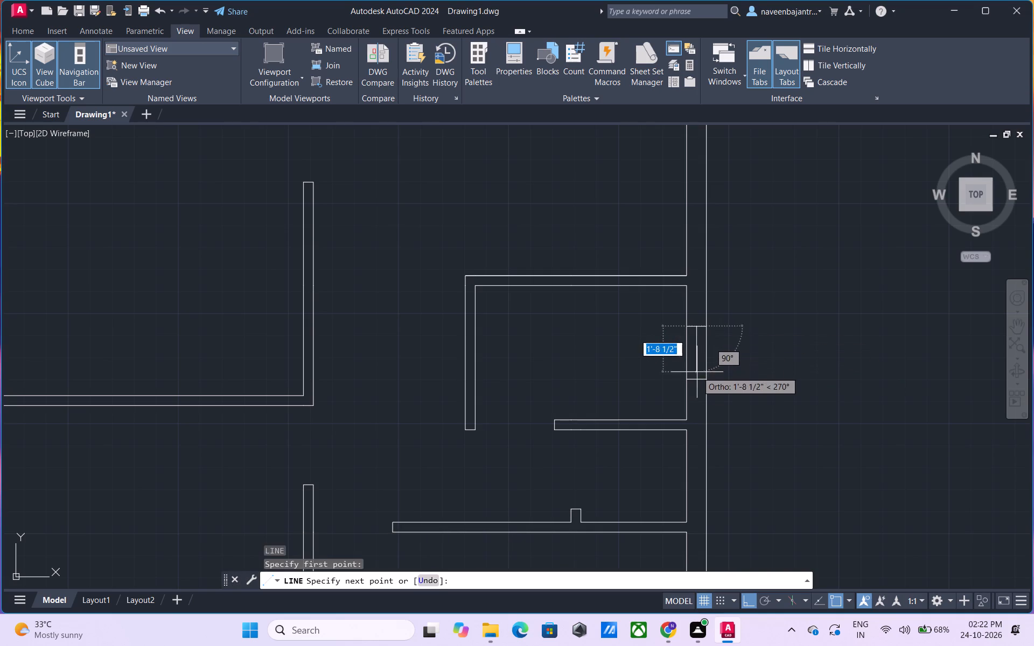
left_click(697, 377)
key("Escape")
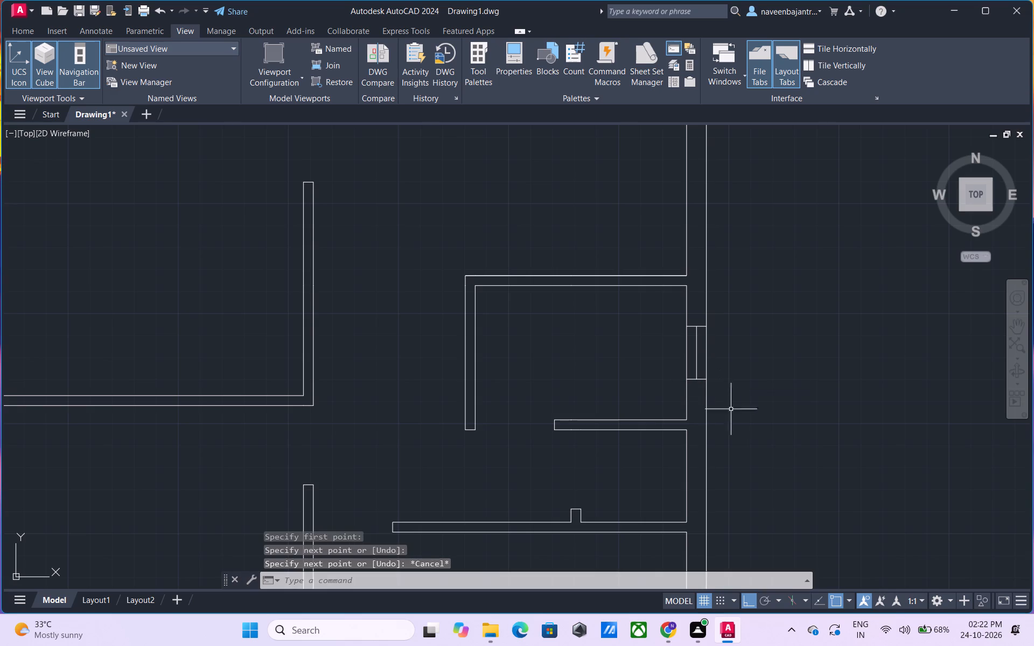
Draw a short horizontal line across the right outer wall at the narrow space below the small room and trim its overhang.
middle_click_drag(740, 425, 745, 340)
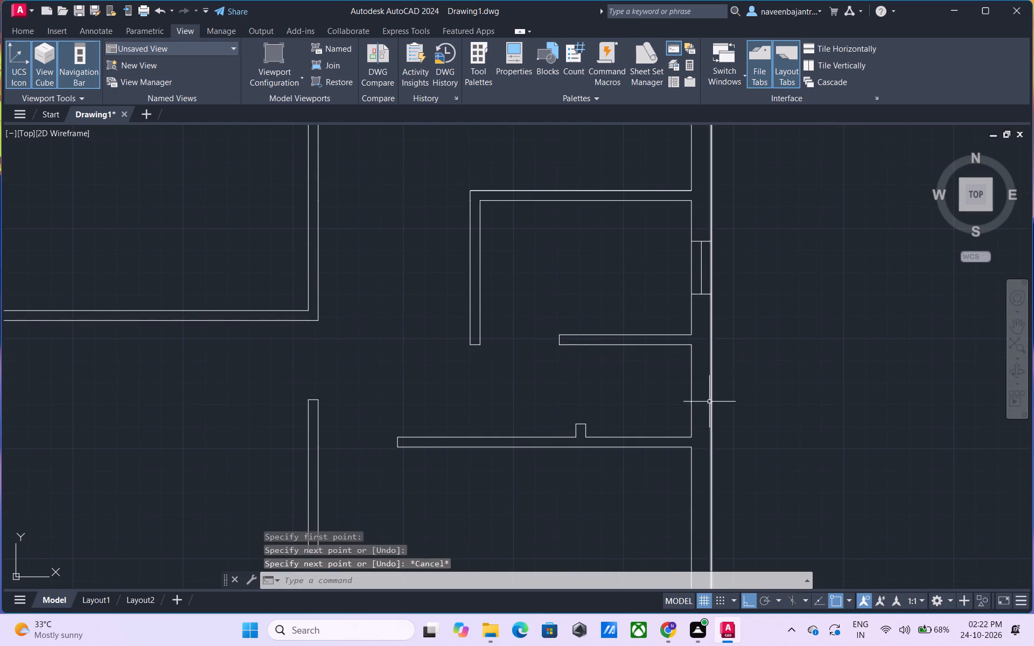
key("Escape")
type("l")
key("space")
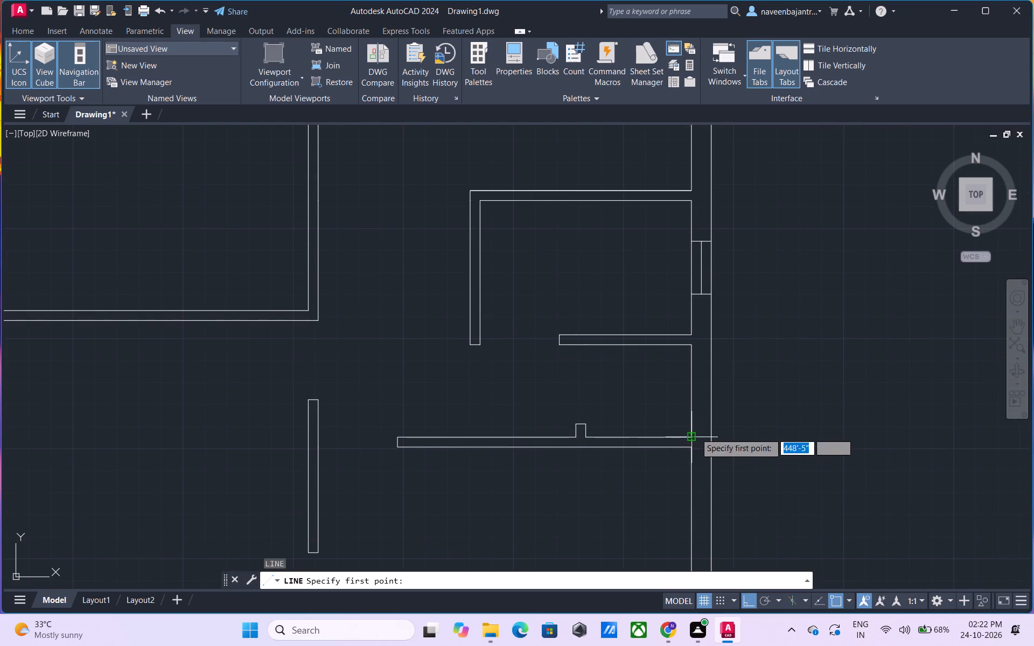
left_click(691, 393)
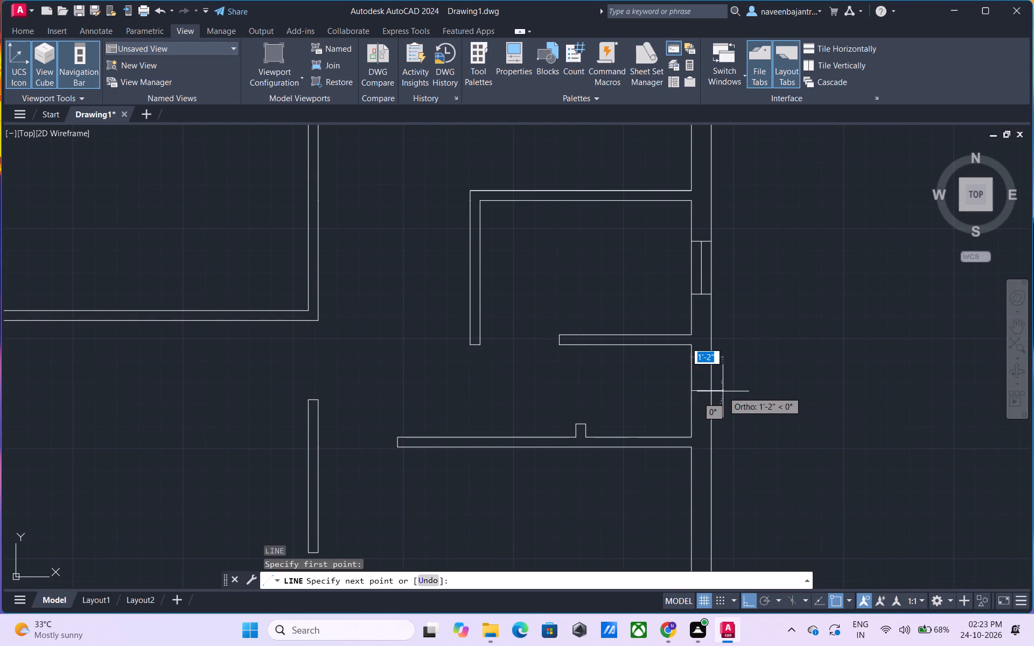
left_click(723, 391)
key("Escape")
type("tr")
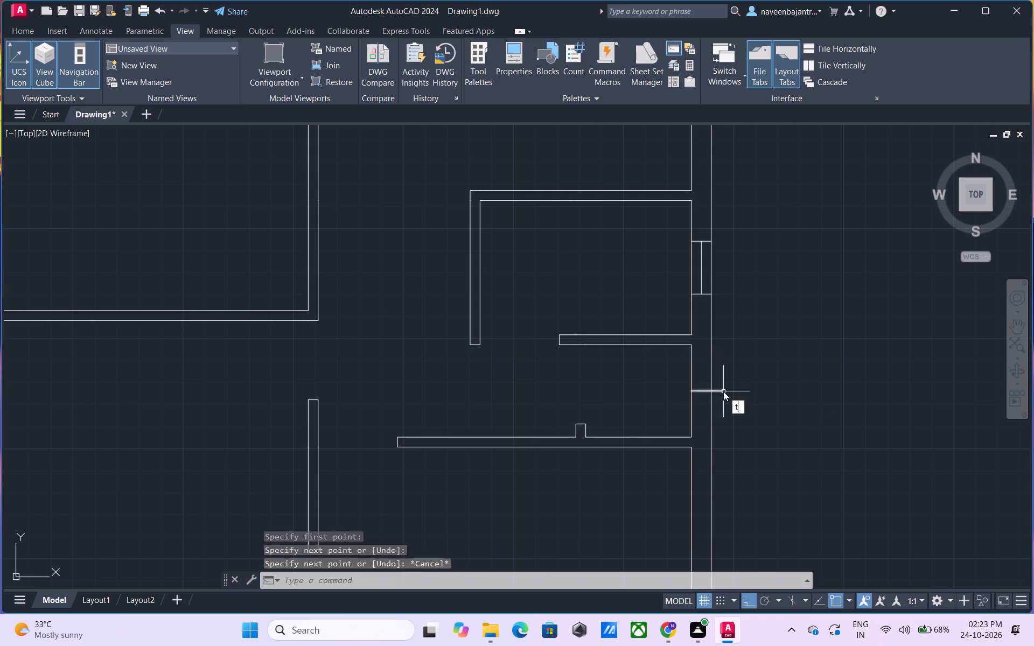
key("space")
left_click(723, 391)
key("Escape")
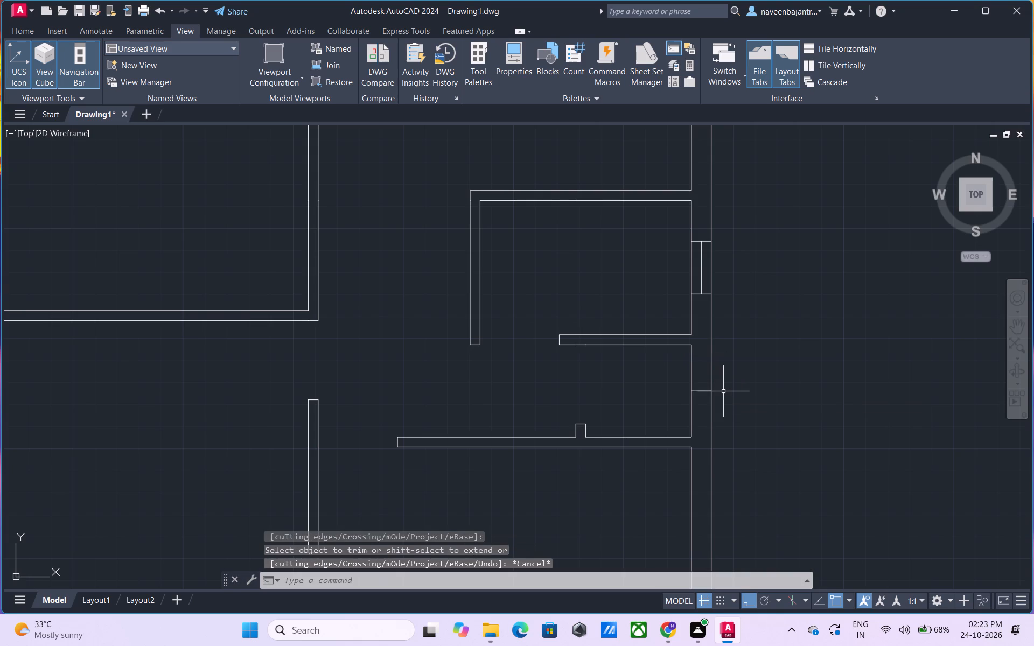
Offset the short line at the narrow space by 1' both upward and downward to mark the window's ends.
type("o")
key("space")
type("1'")
key("Return")
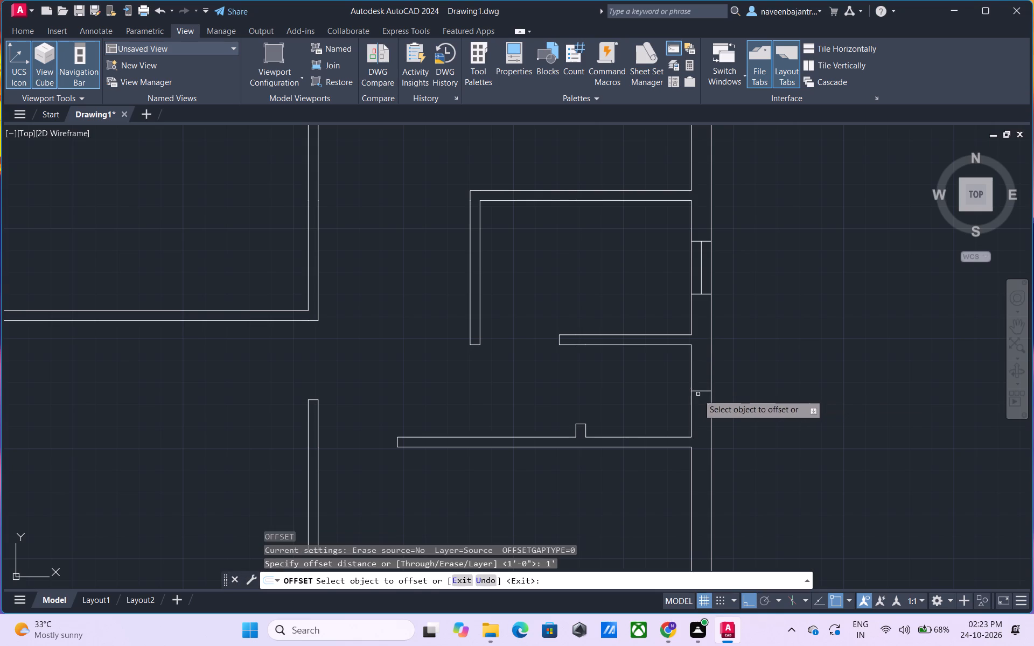
left_click(703, 390)
left_click(703, 381)
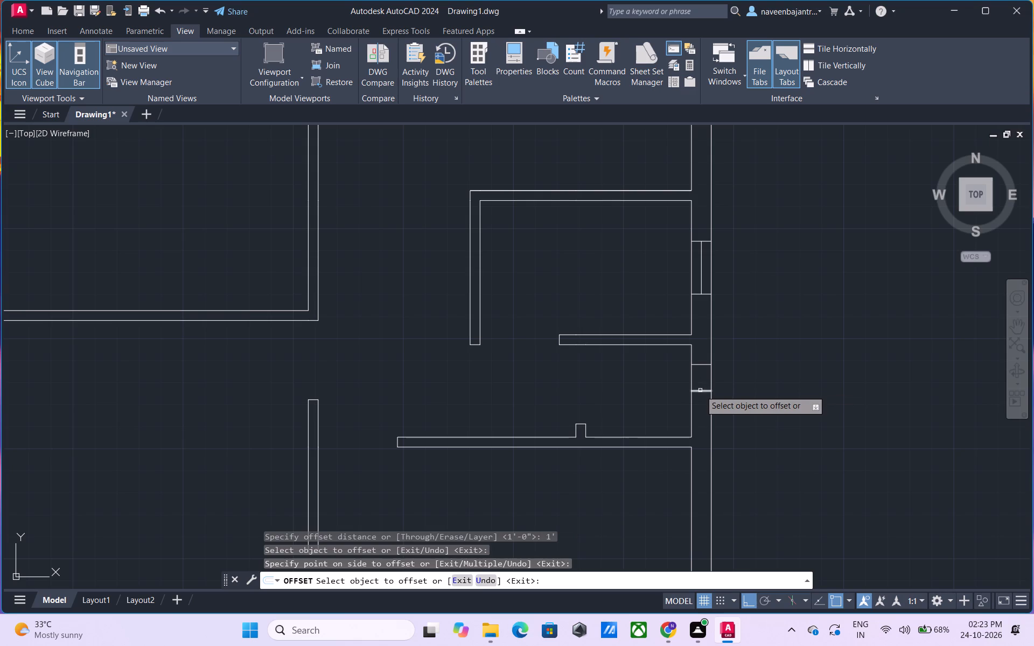
left_click(700, 390)
left_click(702, 403)
key("Escape")
Remove the original middle line between the narrow space's two window end lines using Trim.
type("tr")
key("space")
left_click(702, 391)
key("Escape")
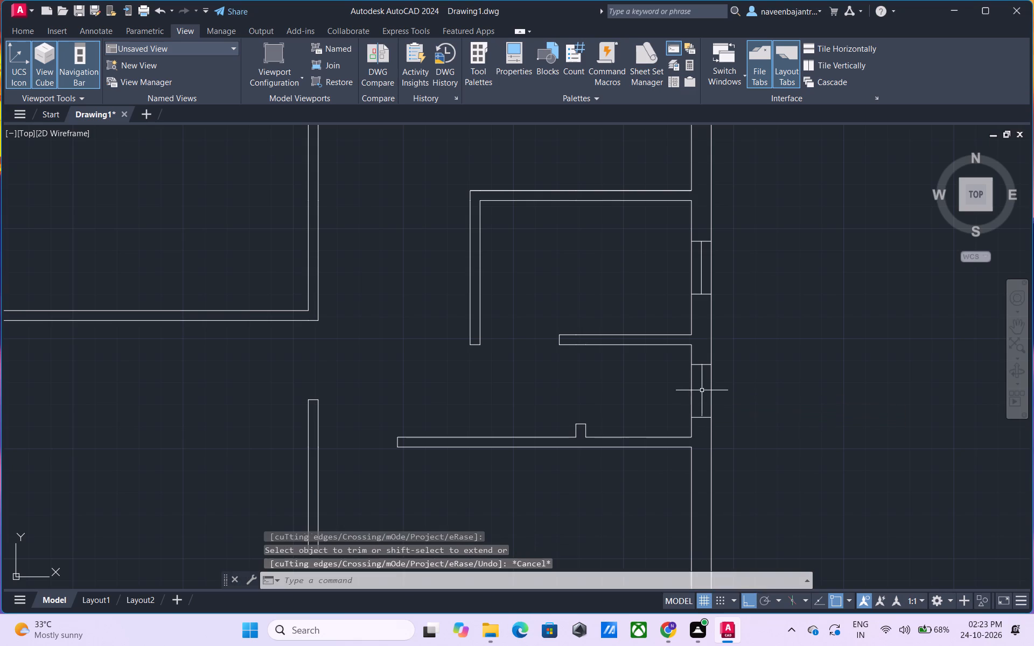
Draw the narrow space window's vertical centre line between the midpoints of its two end lines.
type("l")
key("space")
left_click(701, 368)
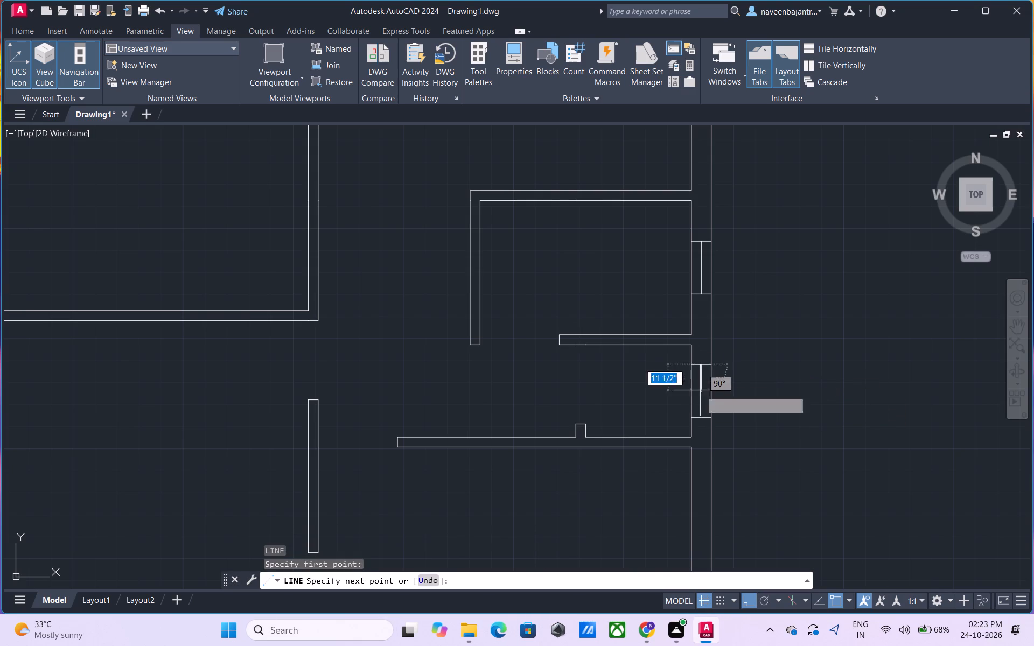
left_click(702, 415)
key("Escape")
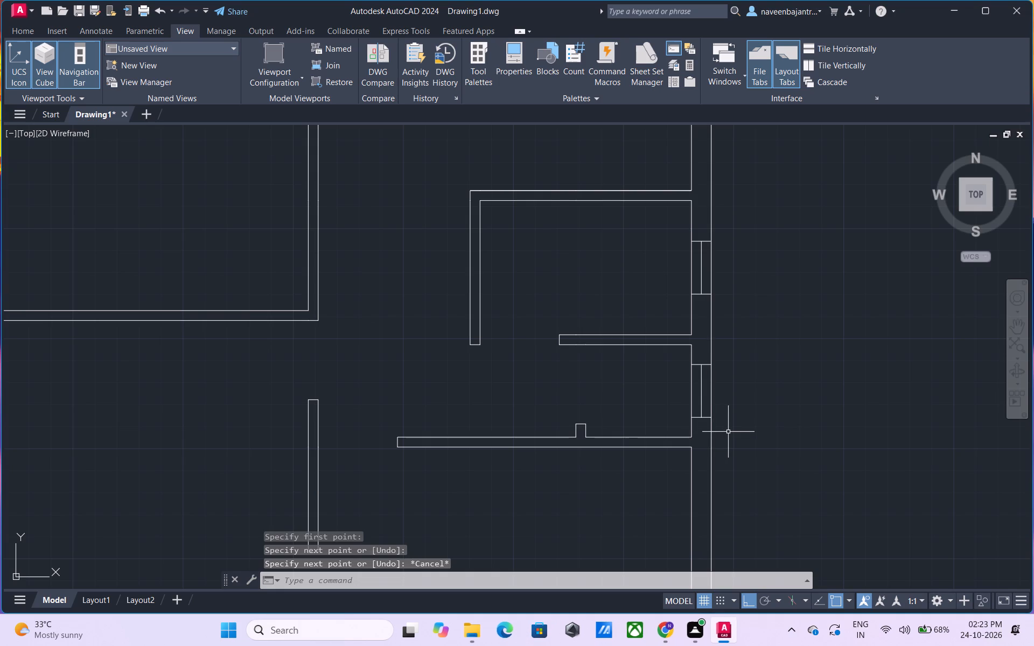
Draw a short horizontal line across the left outer wall at the midpoint of the lower-left room's inner wall line and trim its overhang.
scroll(728, 431, "down", 3)
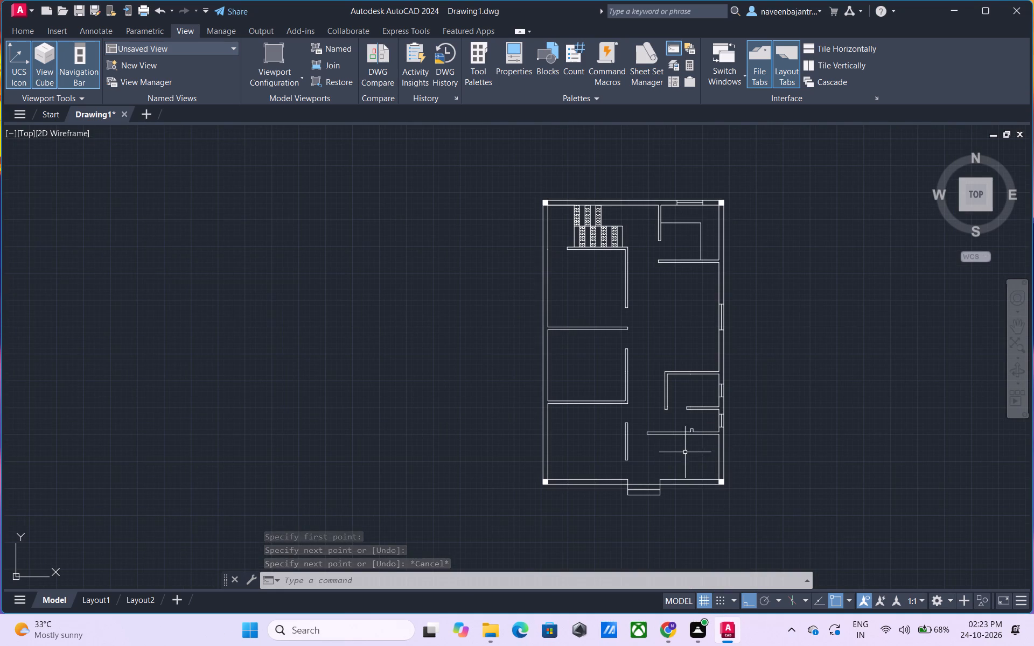
middle_click_drag(681, 454, 705, 448)
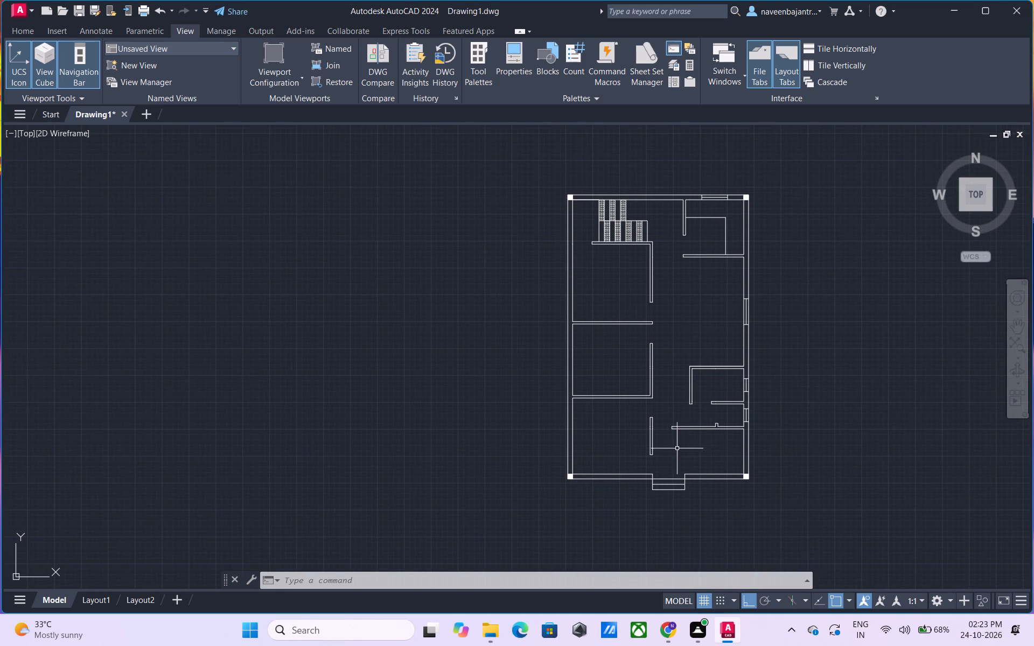
scroll(580, 451, "up", 2)
middle_click_drag(581, 450, 603, 429)
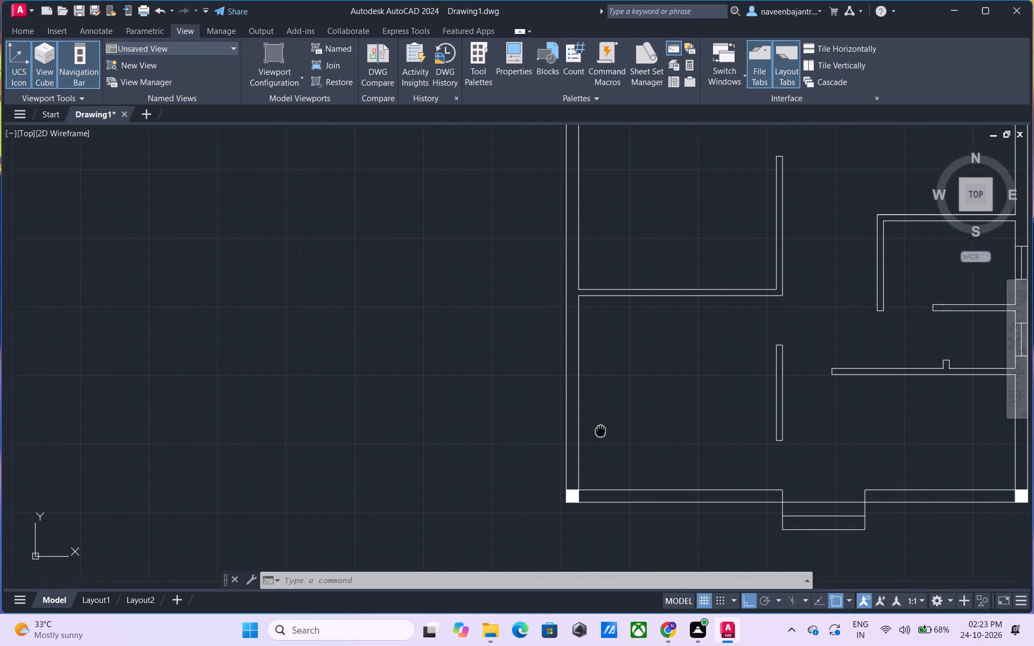
middle_click_drag(603, 429, 605, 426)
key("Escape")
scroll(580, 429, "up", 1)
type("l")
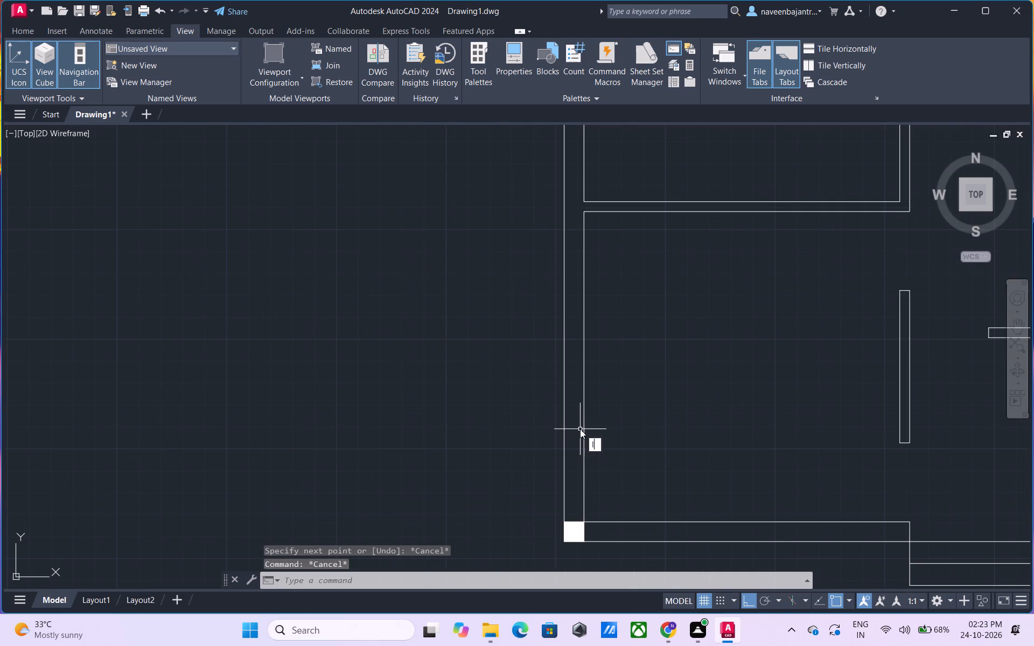
key("space")
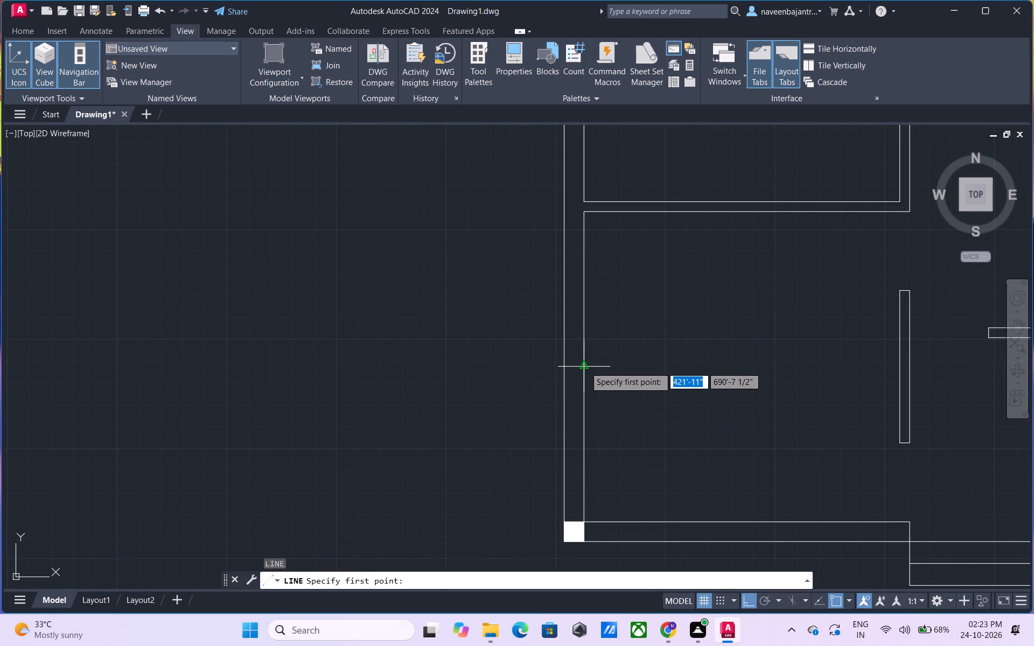
left_click(585, 367)
left_click(541, 368)
key("Escape")
type("tr")
key("space")
left_click(541, 368)
key("Escape")
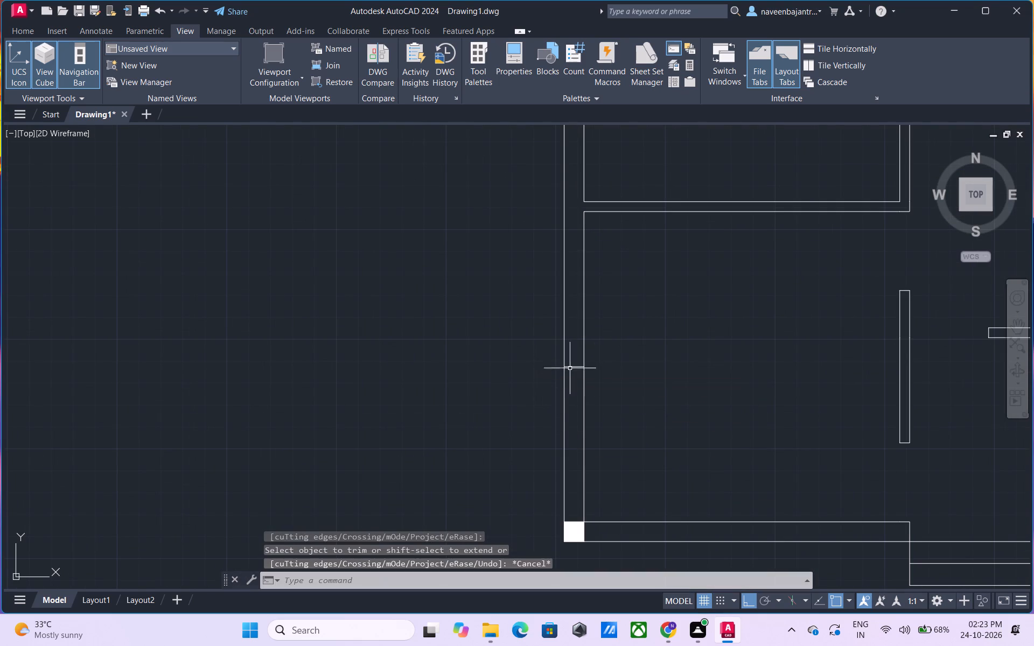
Offset the short line across the left outer wall by 2' both upward and downward to mark the lower-left room's window ends.
type("o")
key("space")
type("2'")
key("Return")
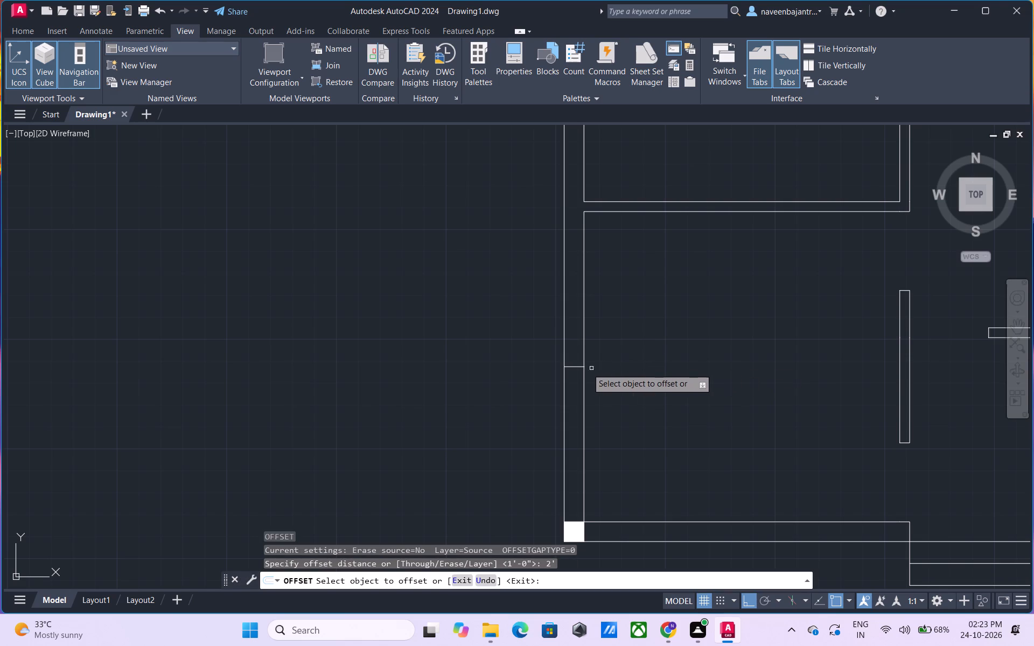
left_click(574, 367)
left_click(571, 352)
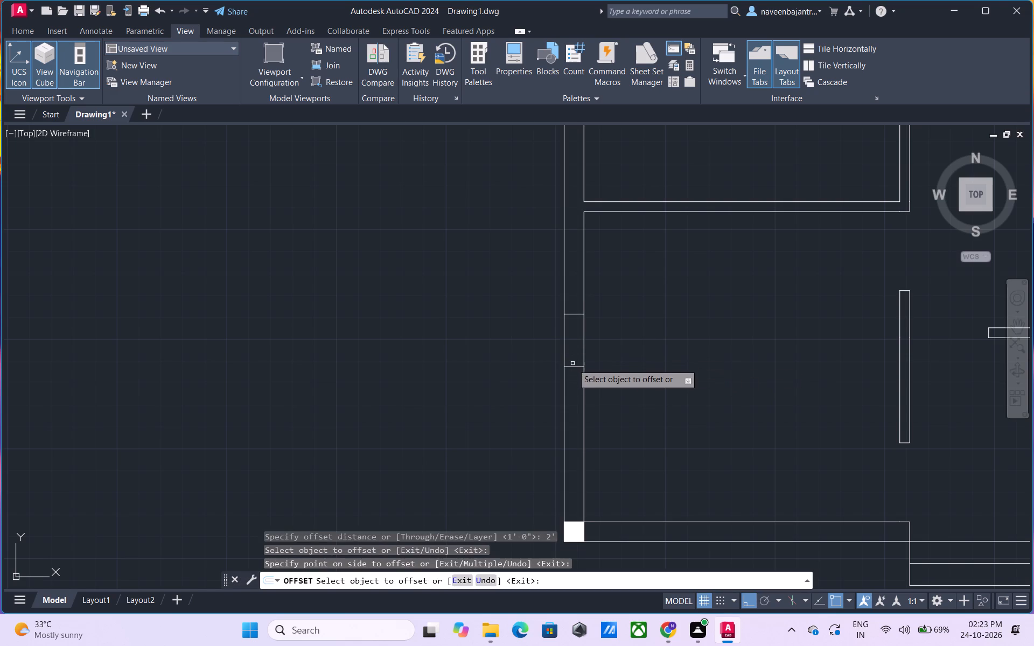
left_click(572, 366)
left_click(572, 383)
key("Escape")
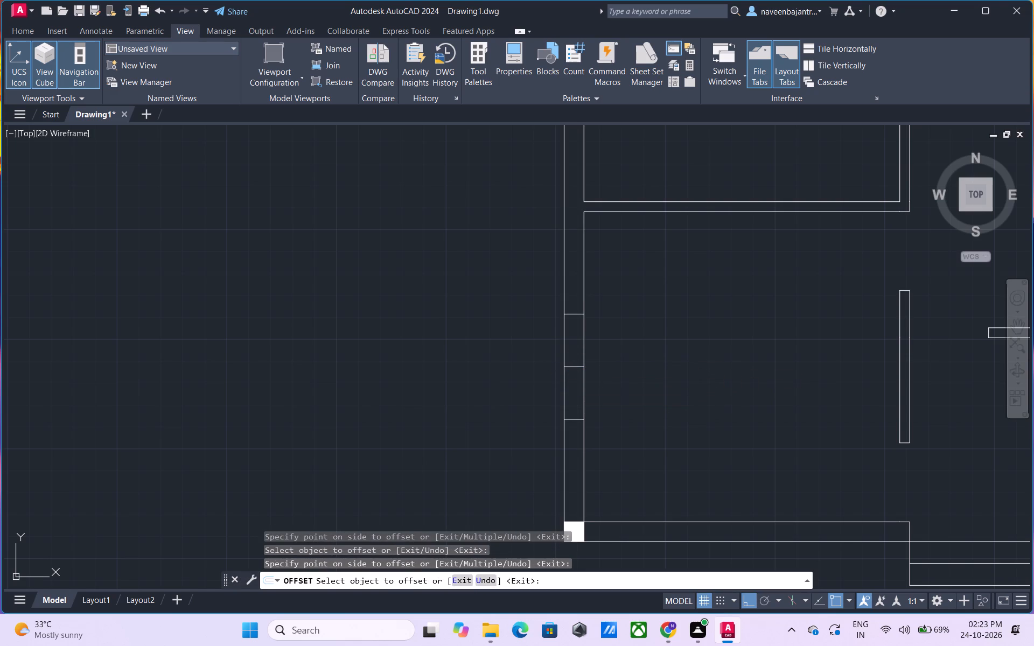
Remove the original middle line between the two window end lines in the left outer wall using Trim.
type("tr")
key("space")
left_click(572, 366)
key("Escape")
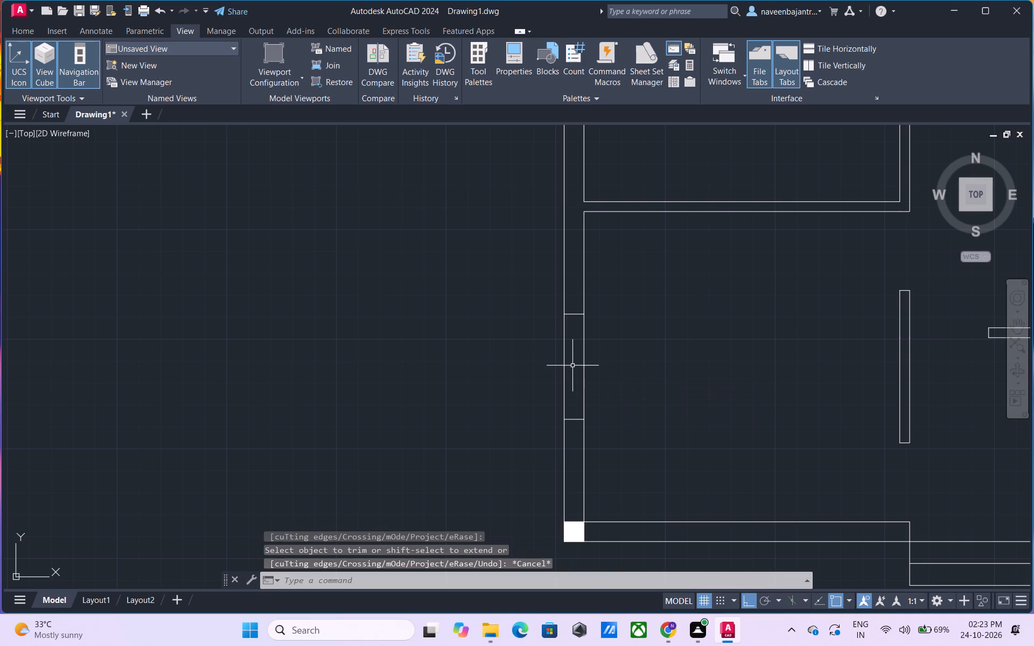
Draw the lower-left room window's vertical centre line between the midpoints of its two end lines.
type("l")
key("space")
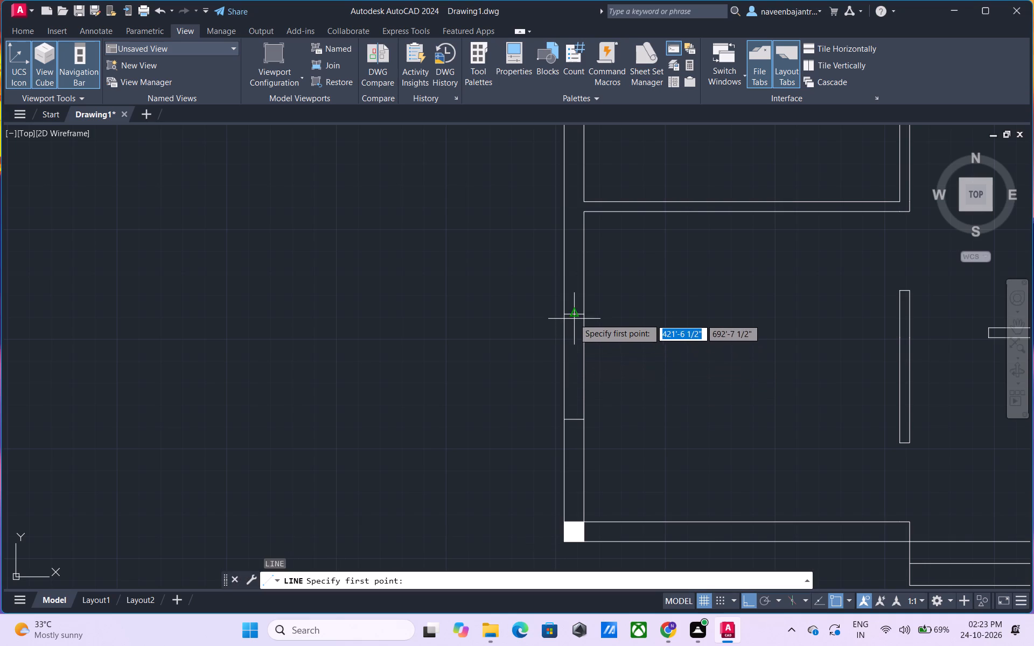
left_click(574, 314)
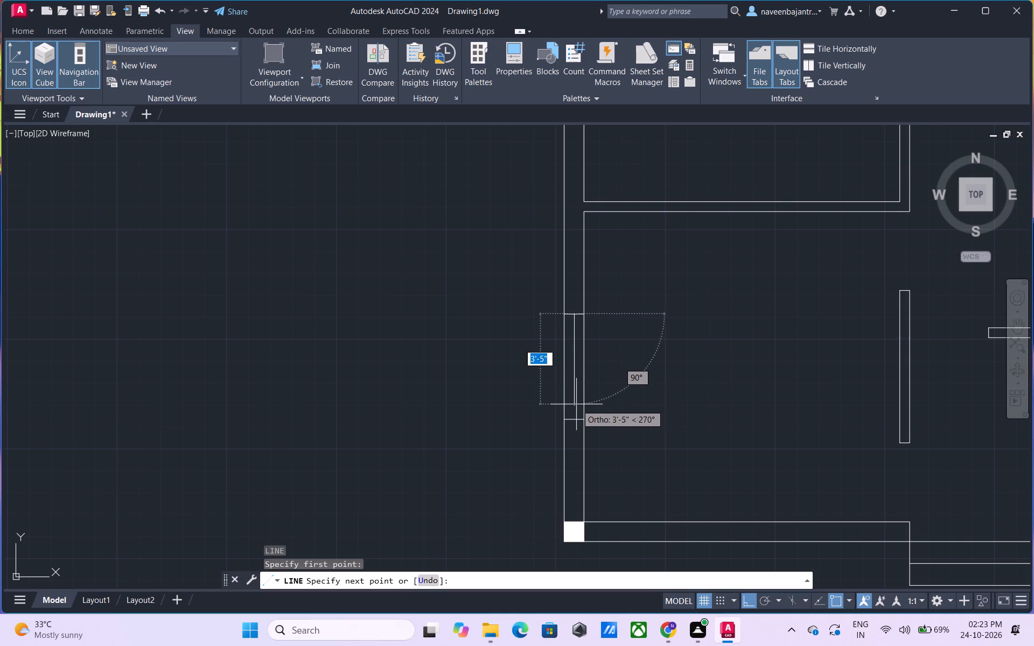
left_click(575, 416)
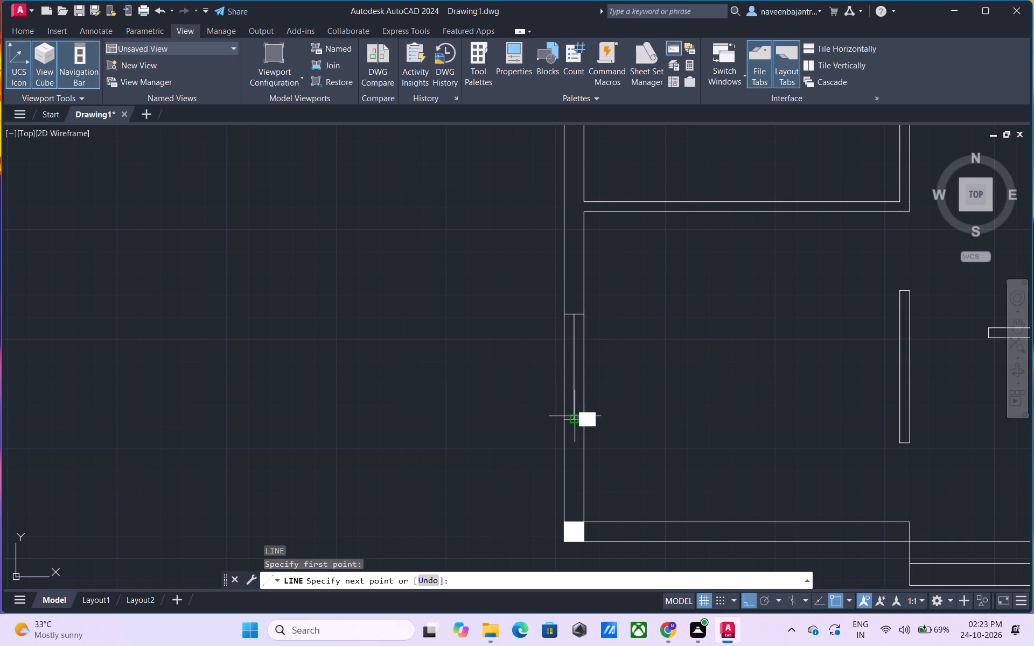
key("Escape")
Draw a horizontal guide line from the wall end below the staircase to the left outer wall and trim it at the inner wall line.
scroll(575, 416, "down", 1)
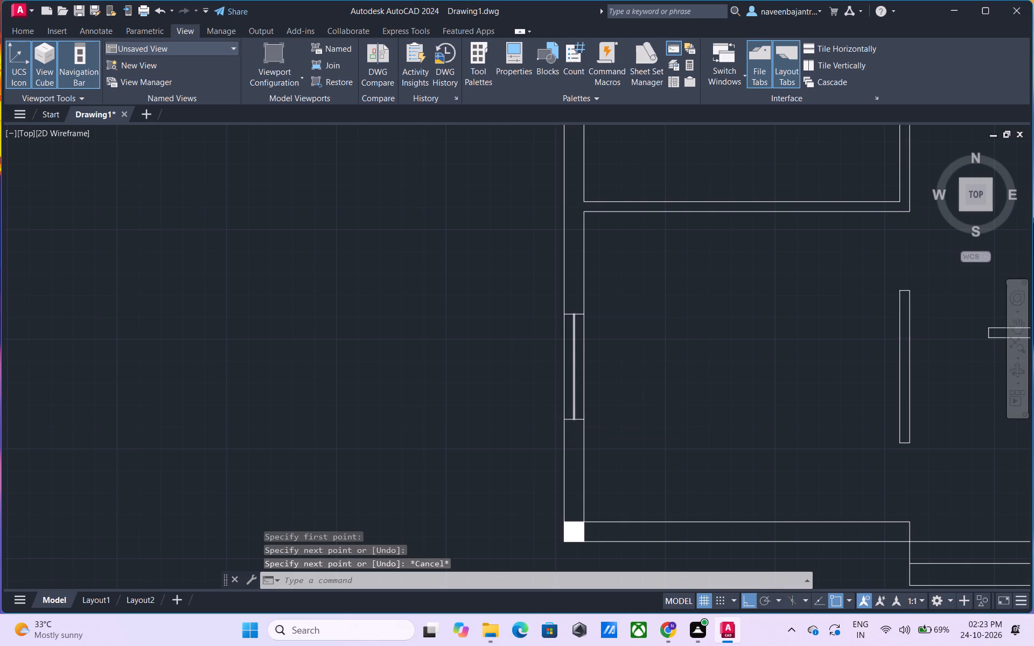
scroll(575, 416, "down", 2)
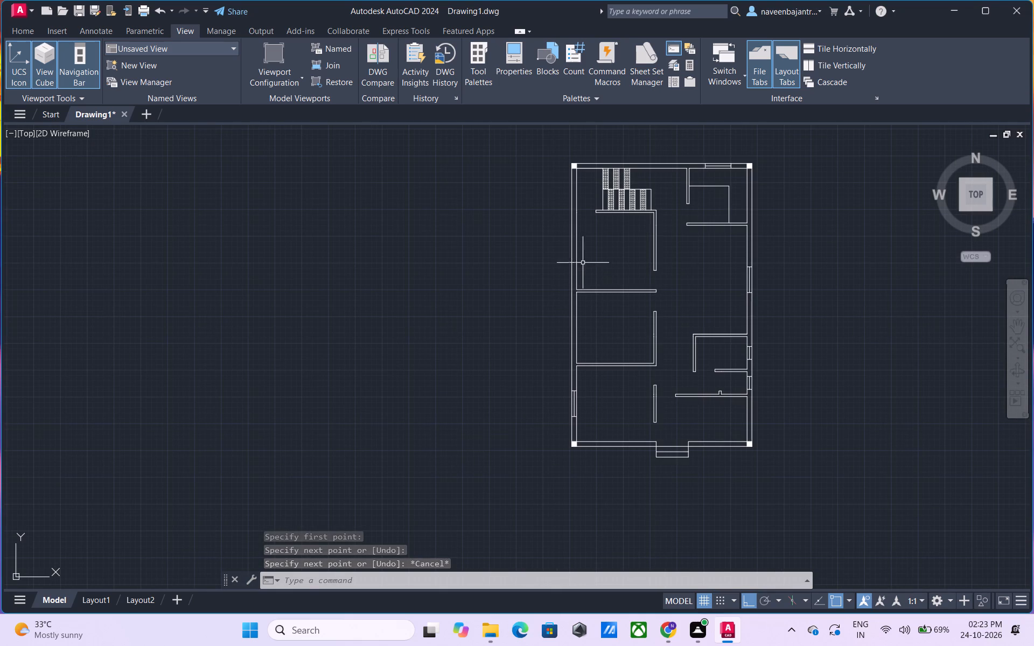
middle_click_drag(584, 252, 590, 268)
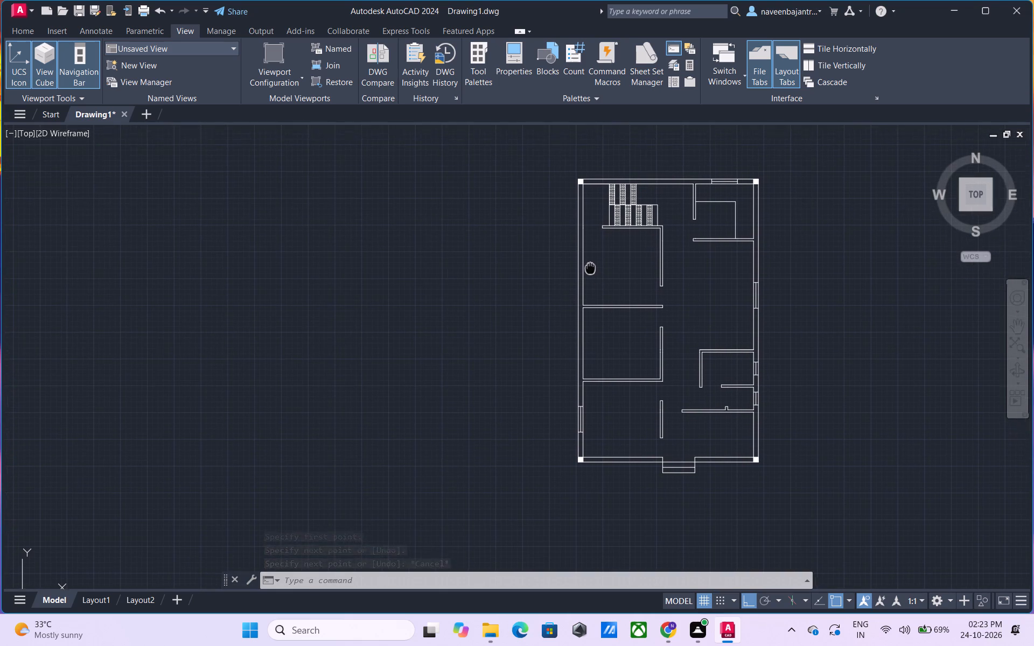
middle_click_drag(590, 268, 590, 271)
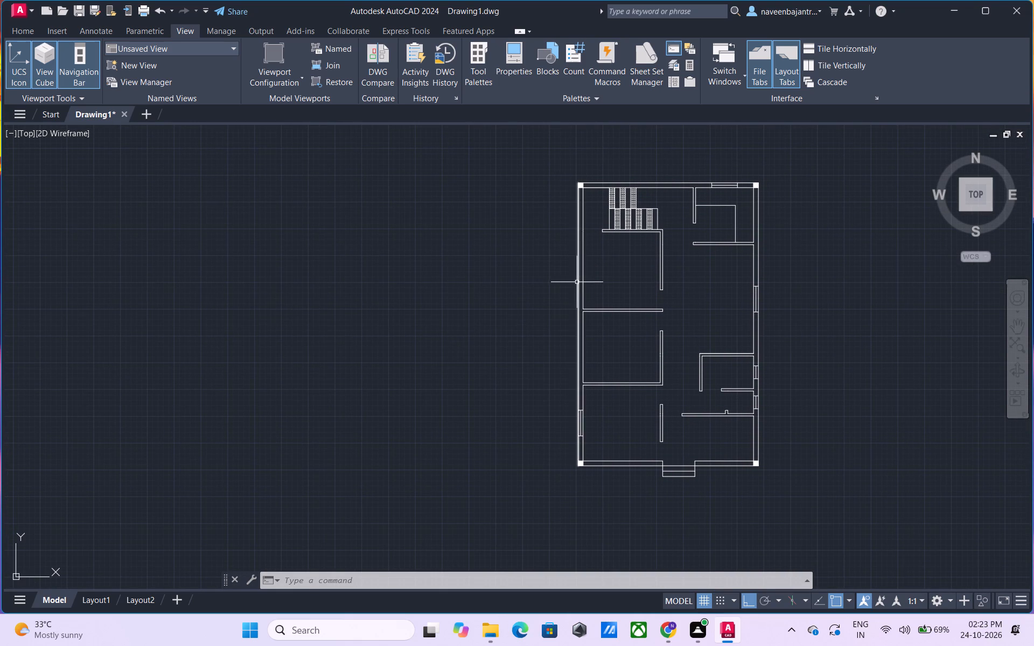
scroll(574, 282, "up", 2)
middle_click_drag(511, 282, 469, 342)
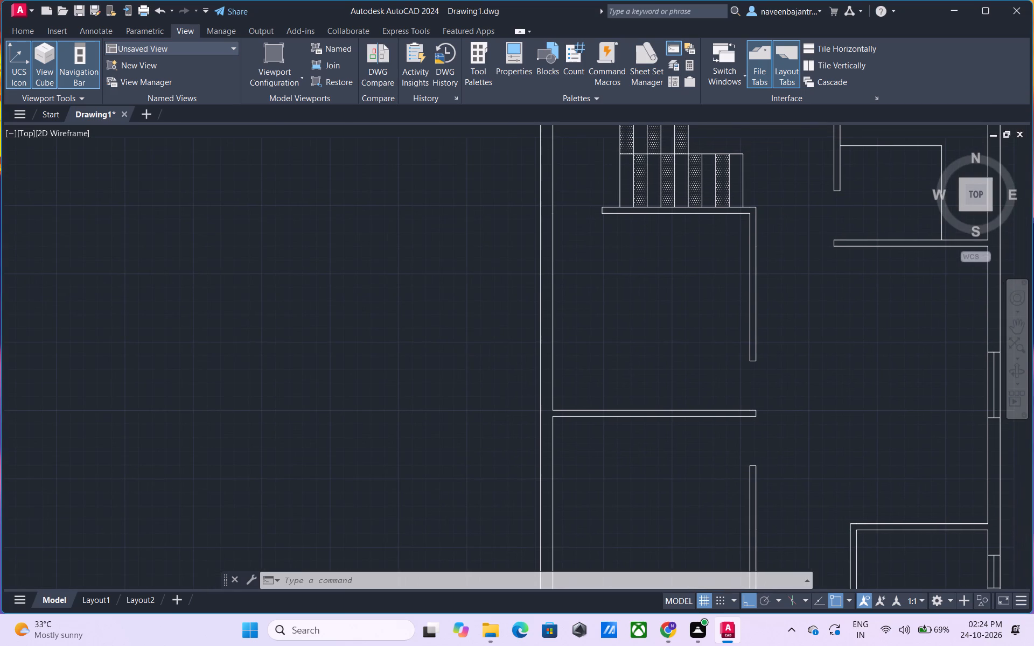
key("Escape")
type("l")
key("space")
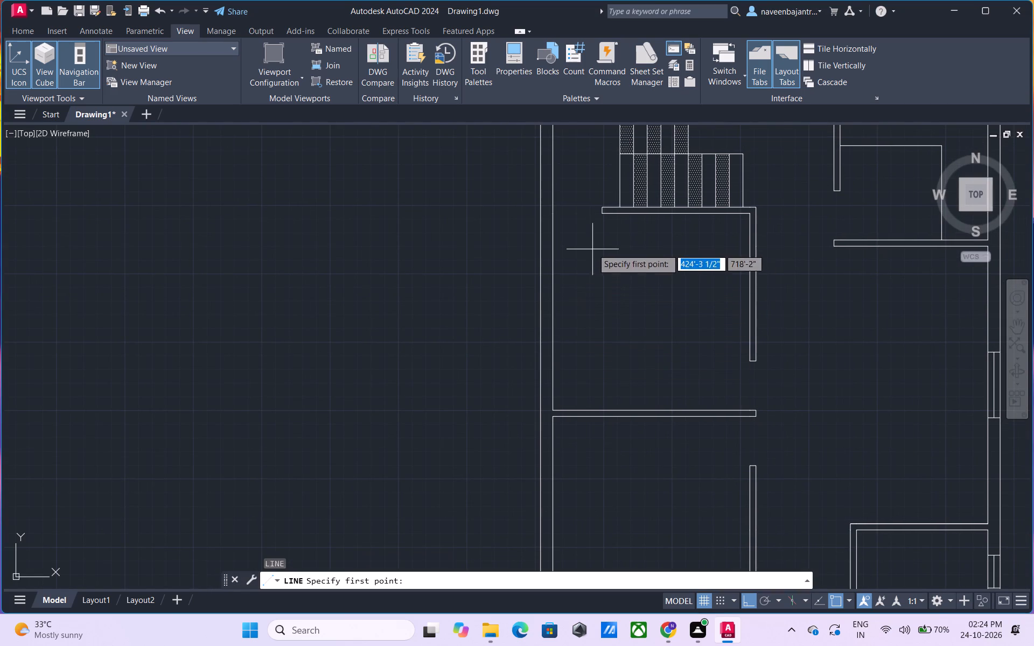
left_click(603, 214)
left_click(500, 214)
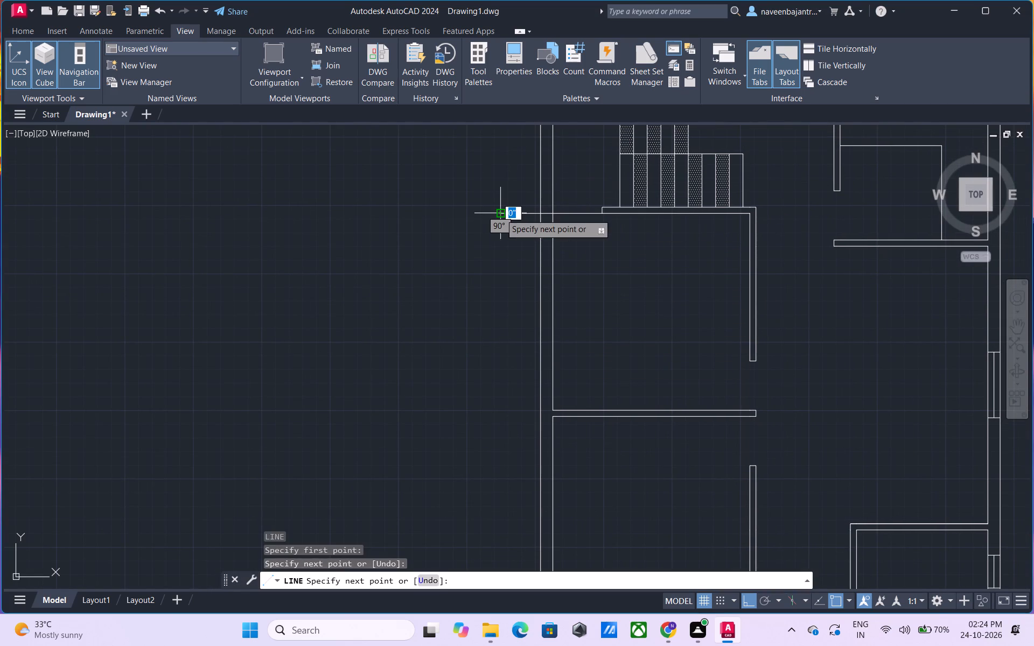
key("Escape")
type("tr")
key("space")
left_click(500, 214)
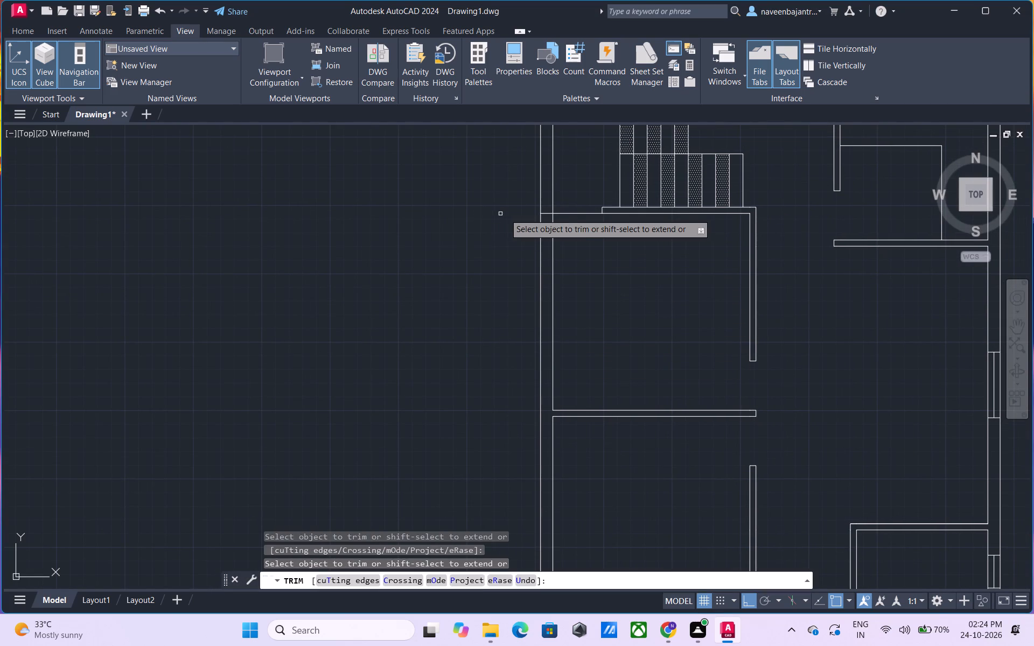
left_click(540, 214)
key("Escape")
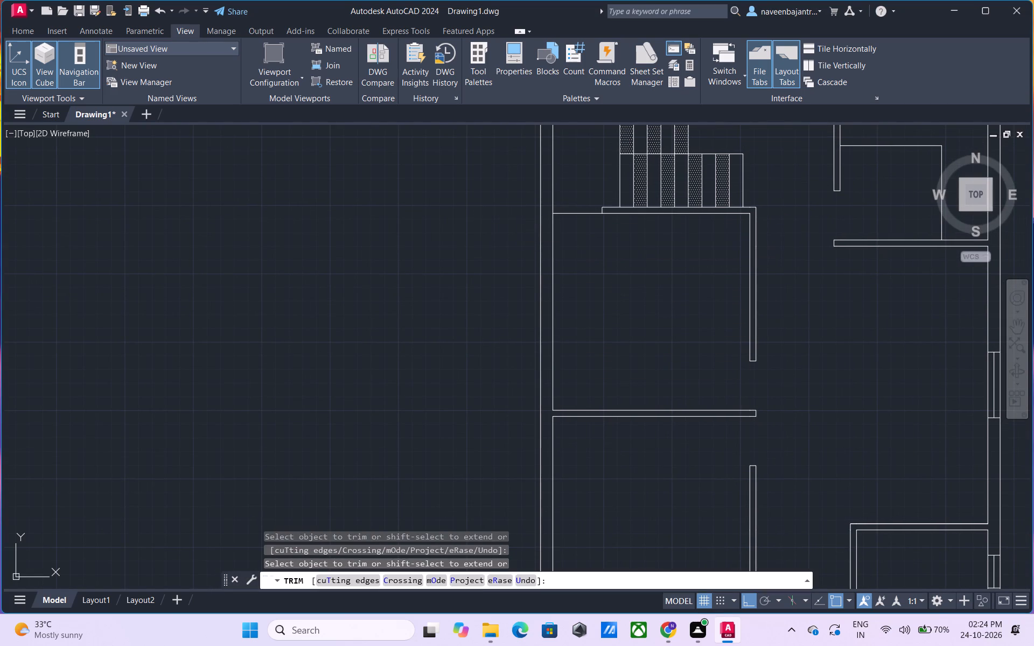
Draw a short line across the left outer wall at the upper-left room's inner wall midpoint, trimming its overhang and the guide line.
type("l")
key("space")
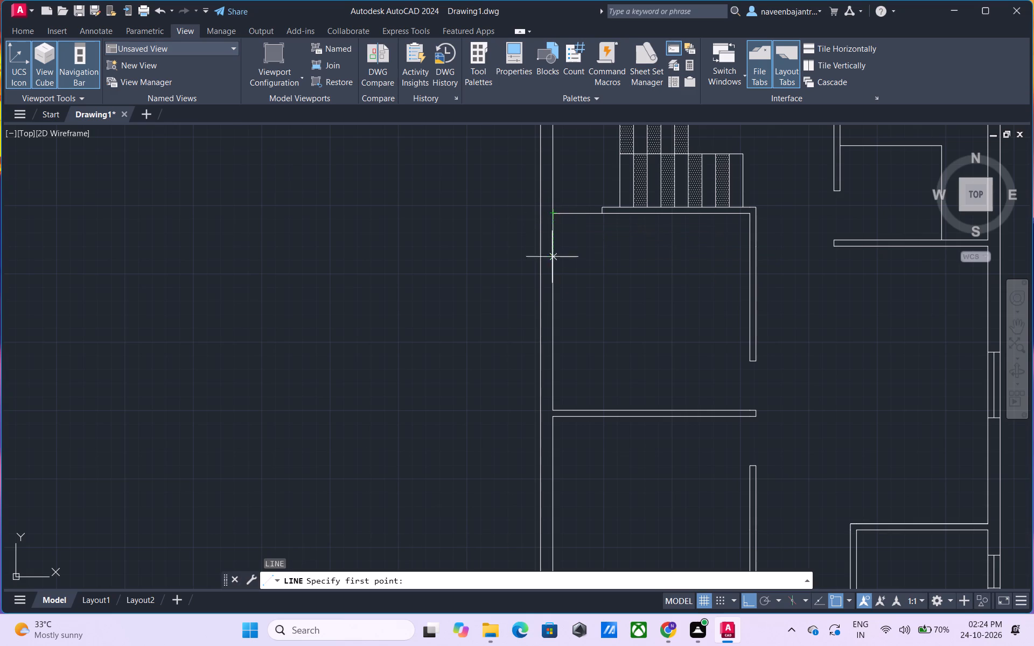
left_click(551, 311)
left_click(518, 311)
key("Escape")
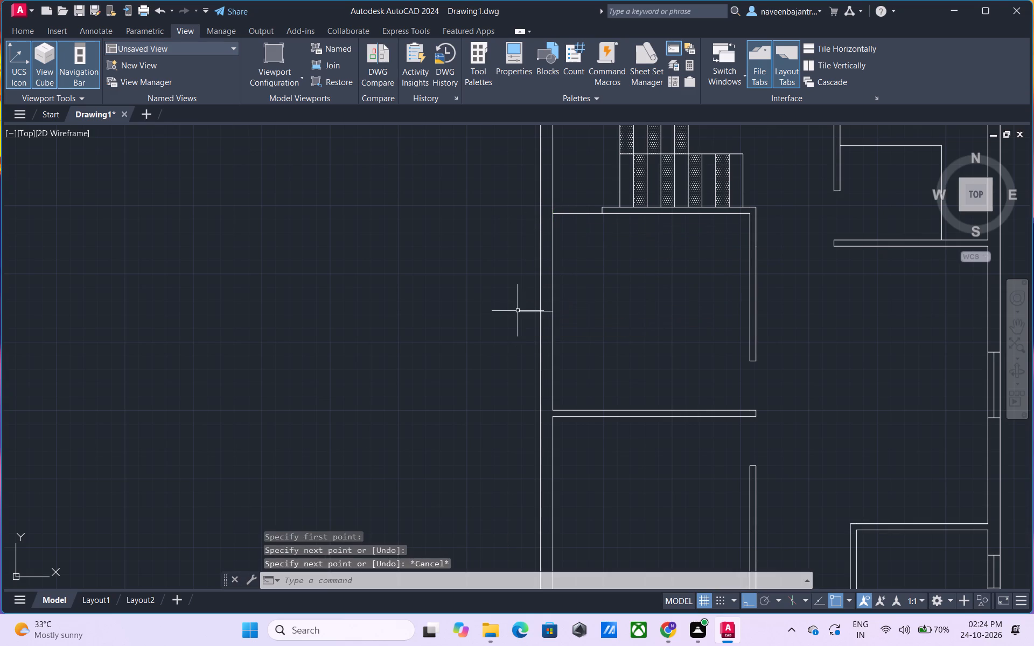
type("tr")
key("space")
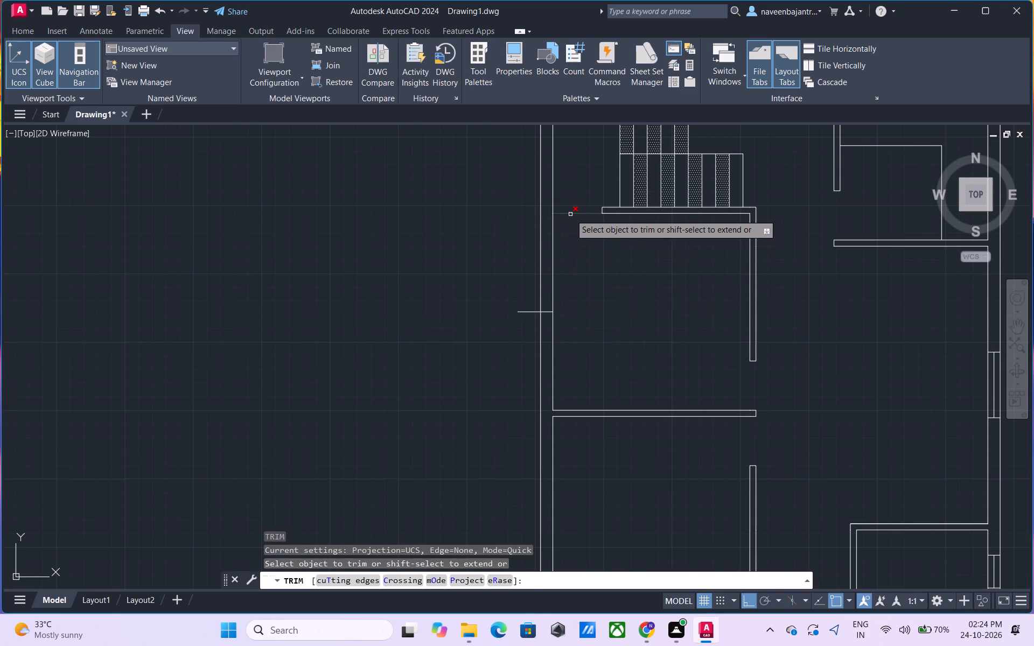
left_click(570, 214)
left_click(531, 310)
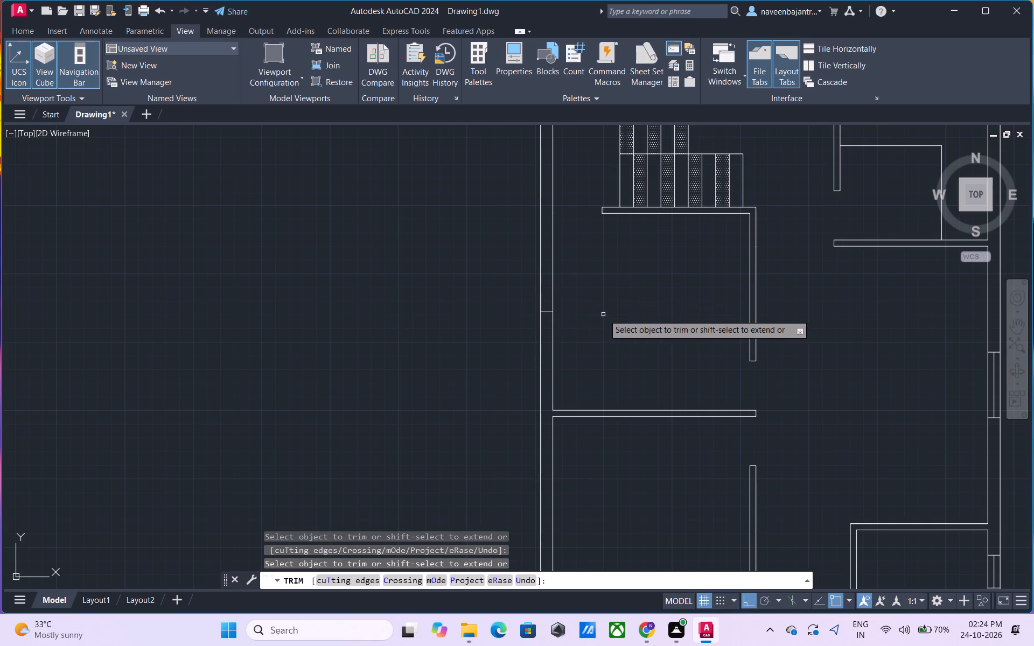
key("Escape")
Offset the short line across the left outer wall by 2' both upward and downward to mark the upper-left room's window ends.
type("o 2'")
key("space")
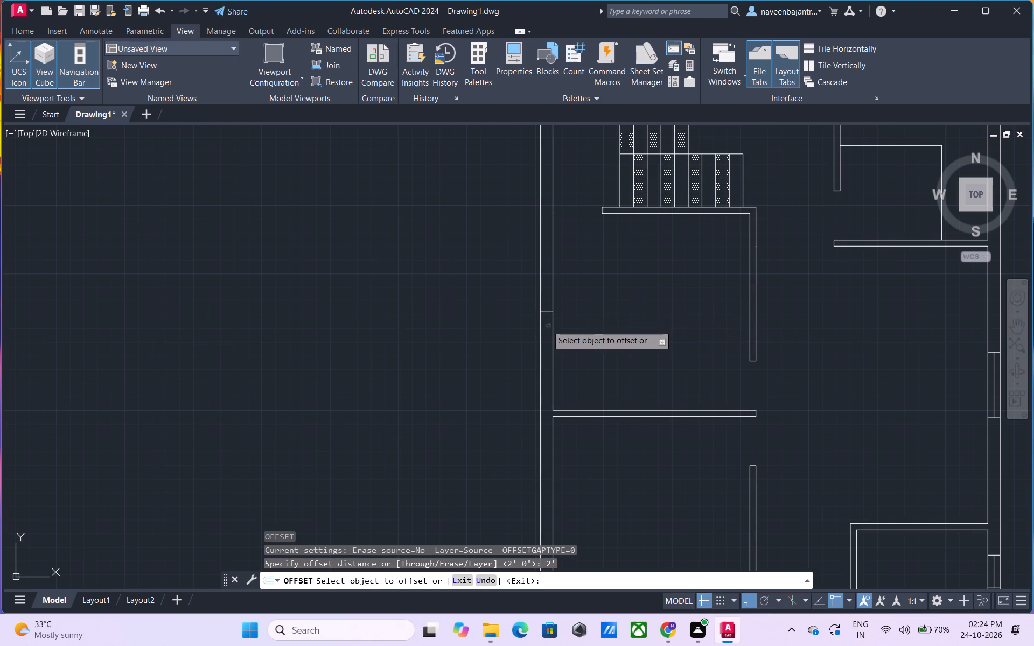
left_click(546, 311)
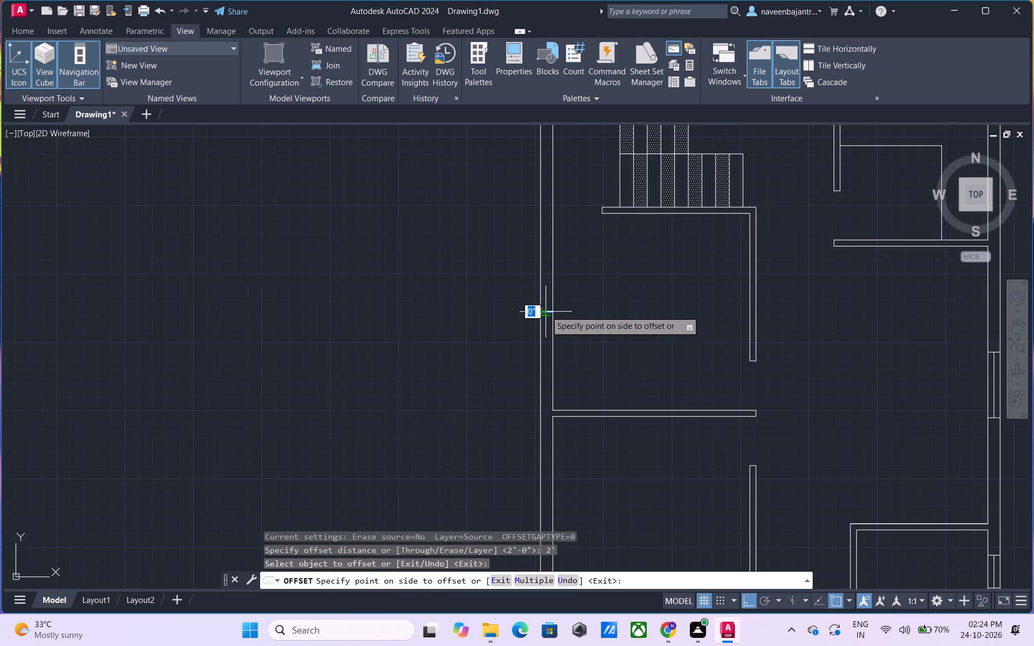
left_click(546, 296)
left_click(547, 312)
left_click(547, 325)
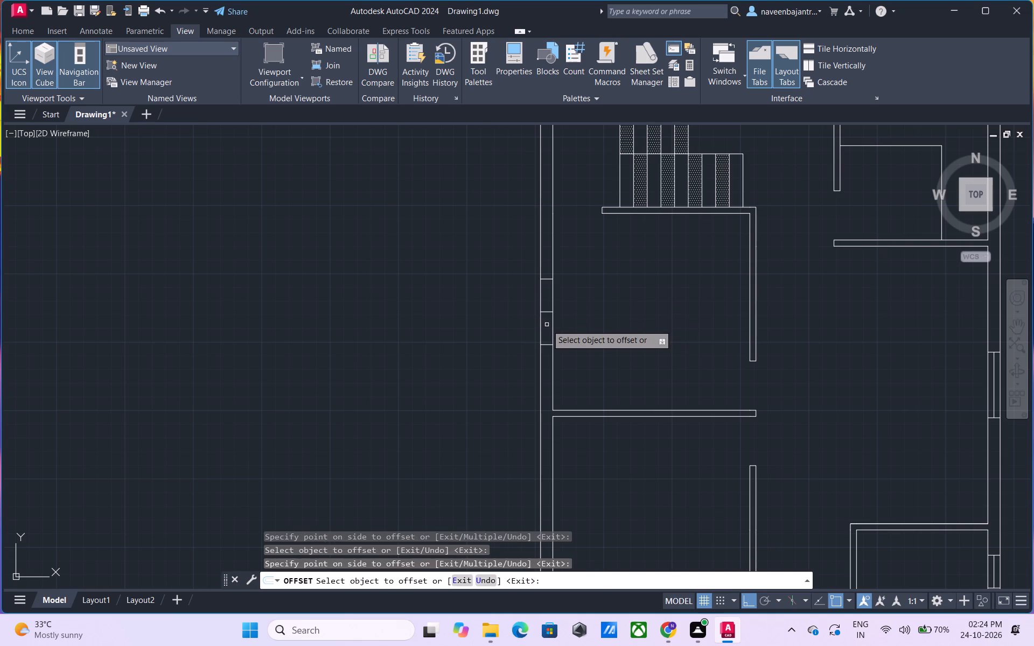
key("Escape")
Remove the original middle line between the upper-left room's window end lines using Trim.
type("tr")
key("space")
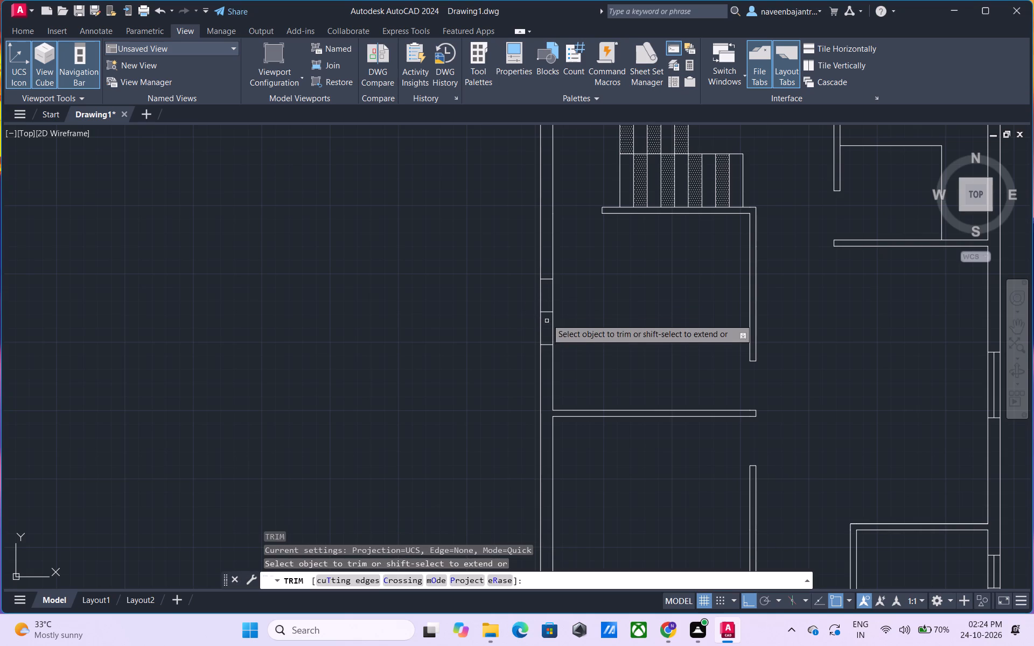
left_click(547, 311)
key("Escape")
Draw the upper-left room window's vertical centre line between the midpoints of its two end lines.
key("l")
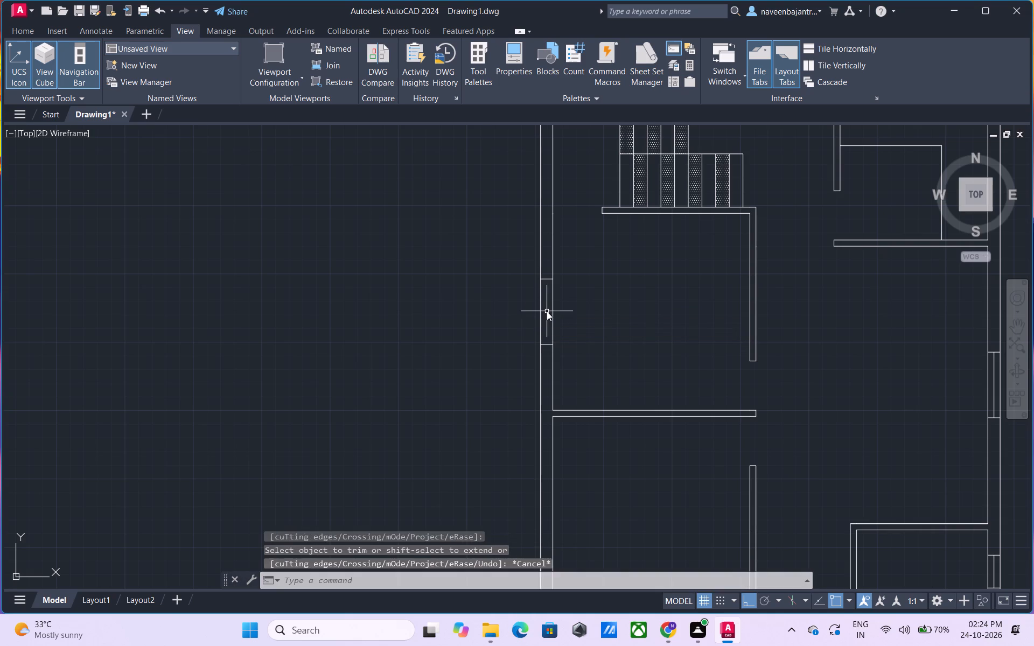
key("space")
left_click(546, 281)
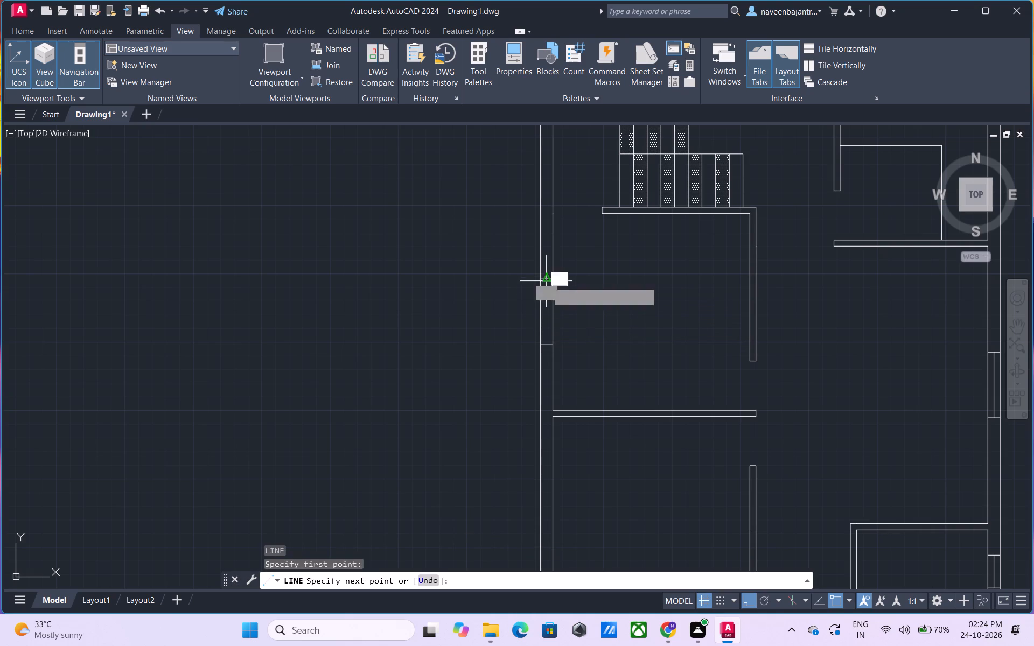
left_click(548, 342)
key("Escape")
Draw a short horizontal line across the left outer wall at the midpoint of the middle-left room's inner wall line and trim its overhang.
scroll(596, 336, "down", 2)
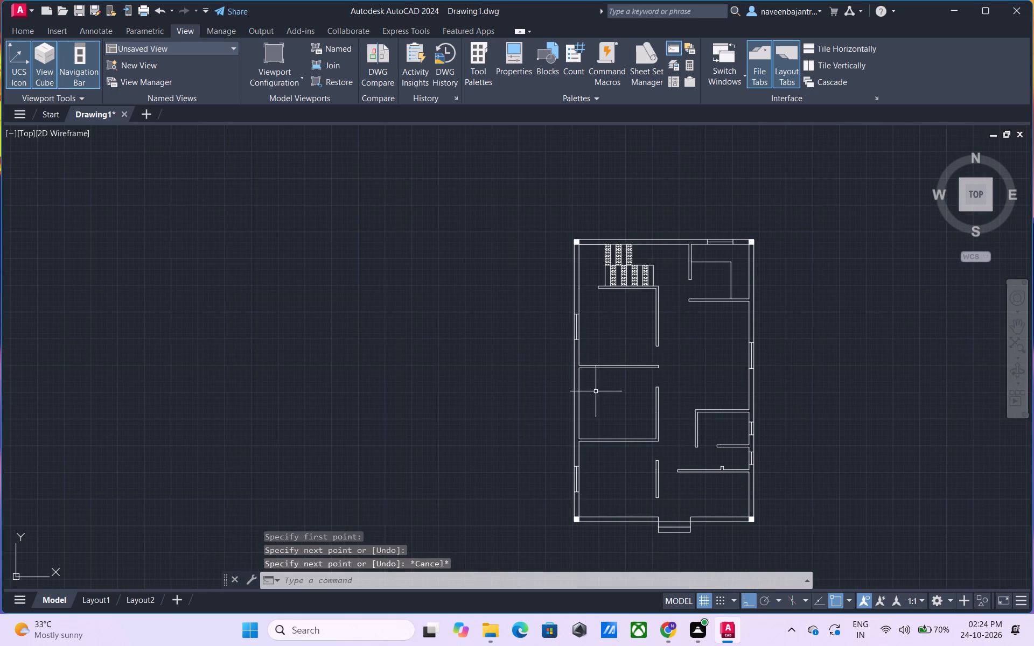
middle_click_drag(596, 392, 608, 340)
scroll(591, 369, "up", 2)
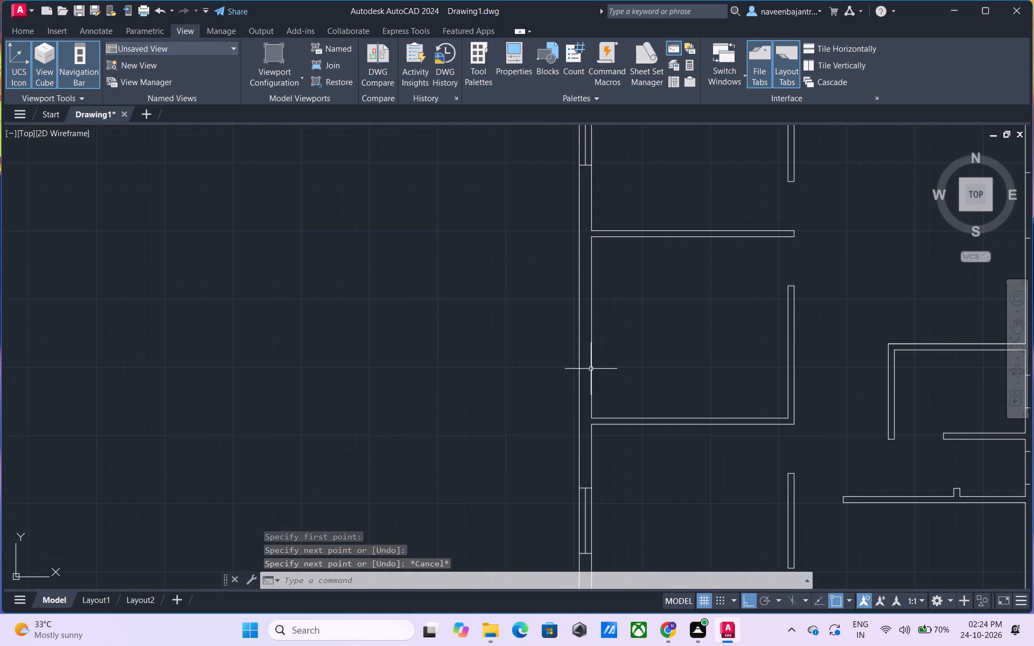
key("Escape")
type("l")
key("space")
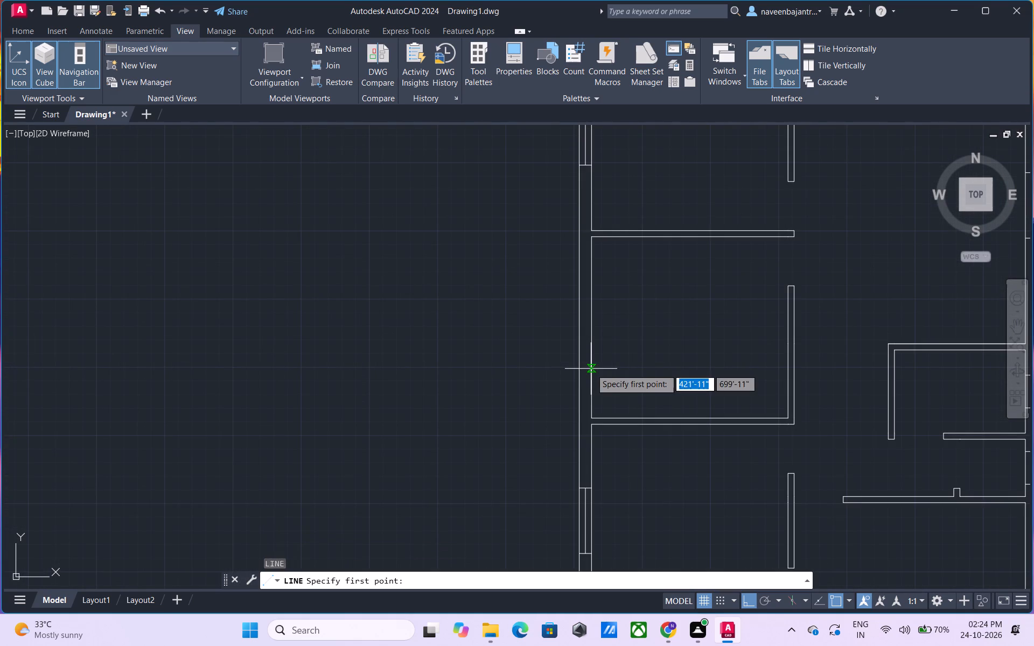
left_click(590, 326)
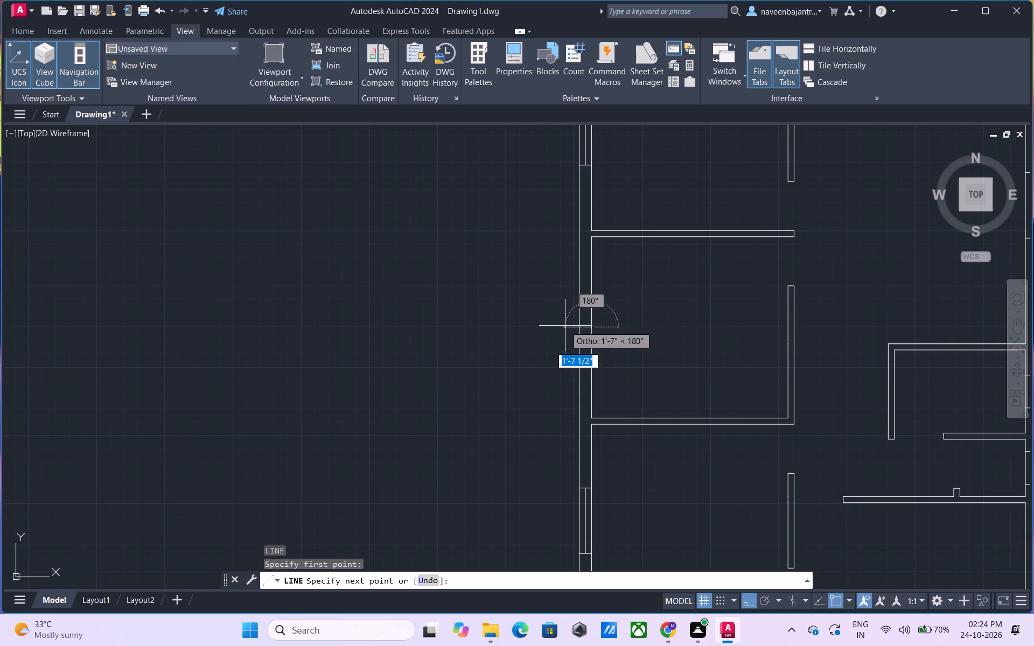
left_click(565, 326)
key("Escape")
type("tr")
key("space")
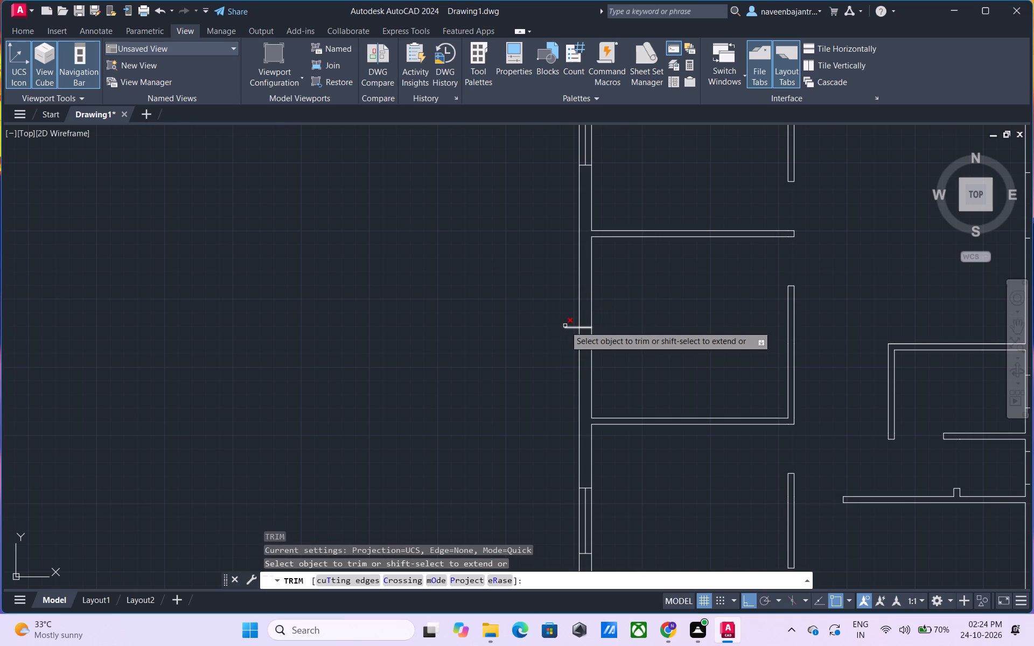
left_click(565, 326)
key("Escape")
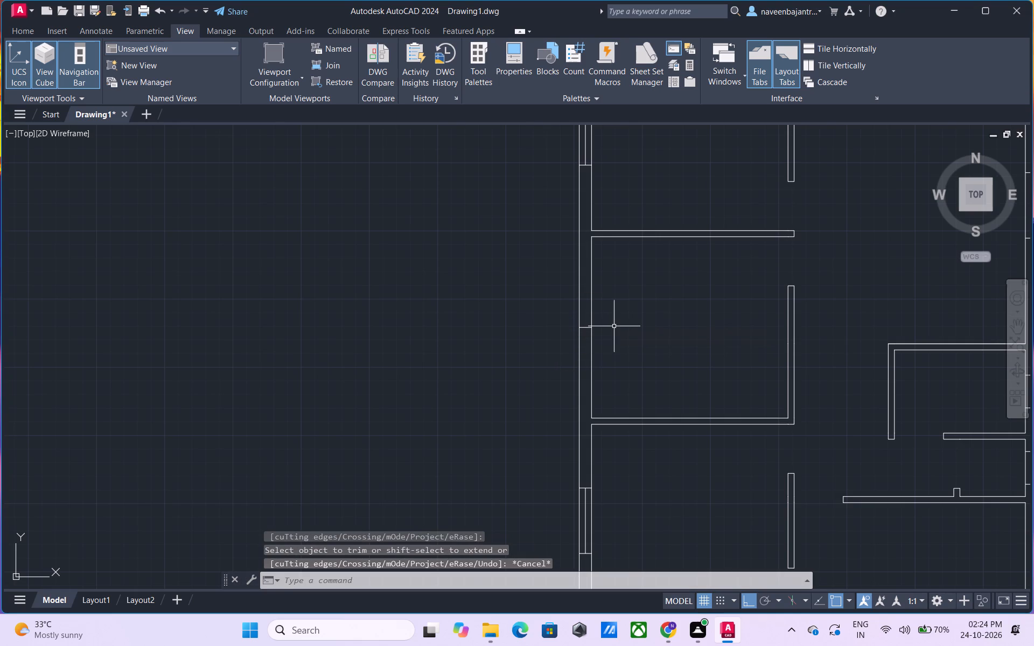
Offset the short line across the left outer wall by 2' both upward and downward to mark the middle-left room's window ends.
type("o")
key("space")
key("2")
type("'")
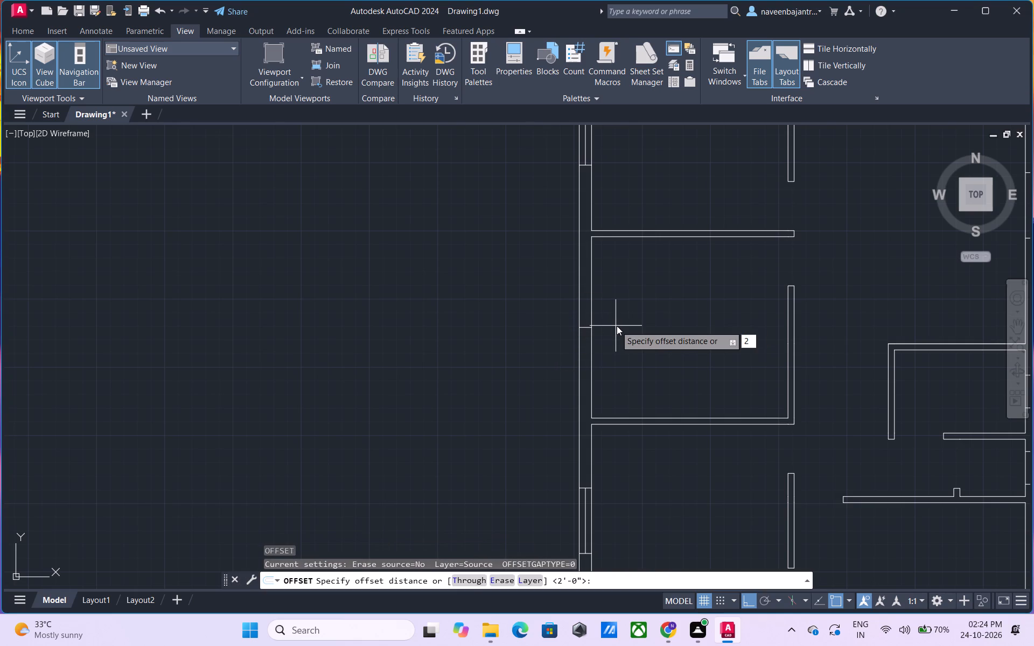
key("space")
left_click(584, 328)
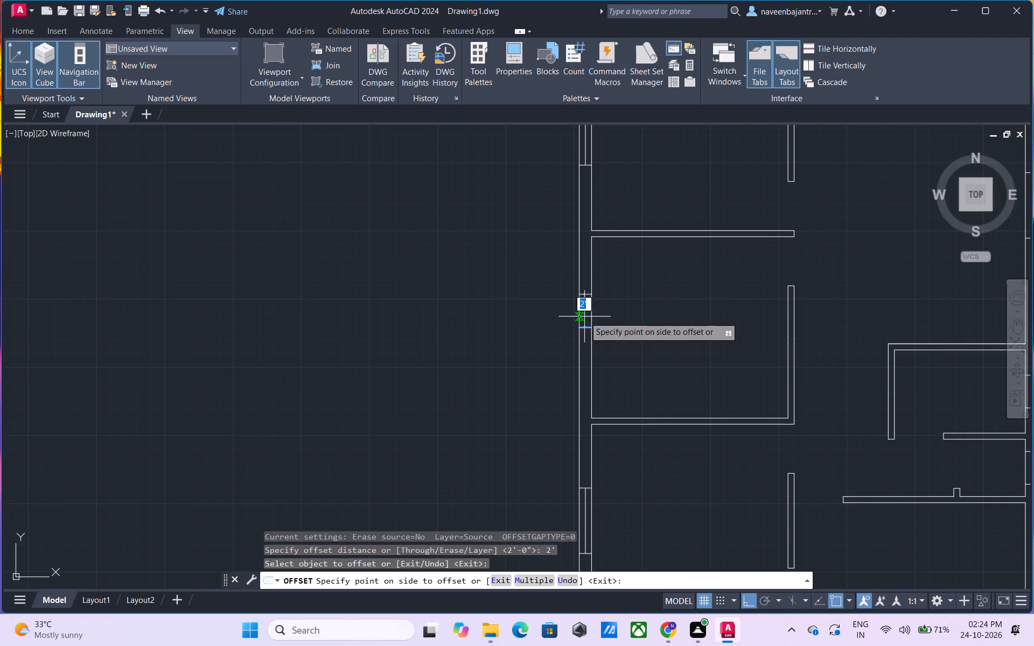
left_click(584, 317)
left_click(585, 328)
left_click(585, 341)
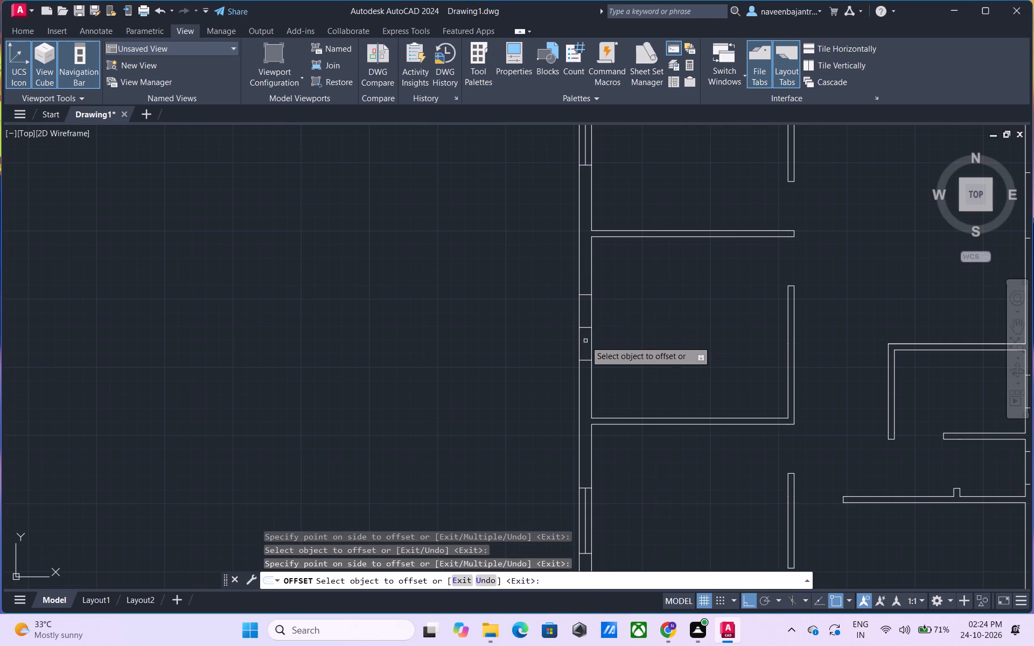
key("Escape")
Remove the original middle line between the middle-left room's window end lines using Trim.
type("tr")
key("space")
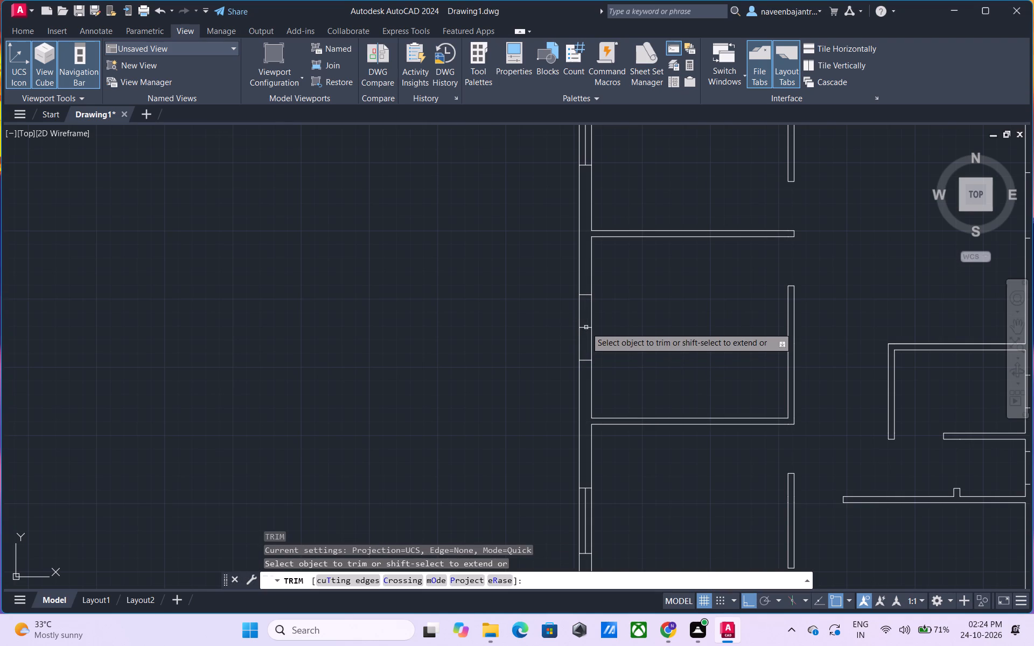
left_click(586, 327)
key("Escape")
Draw the middle-left room window's vertical centre line between the midpoints of its two end lines.
type("l")
key("space")
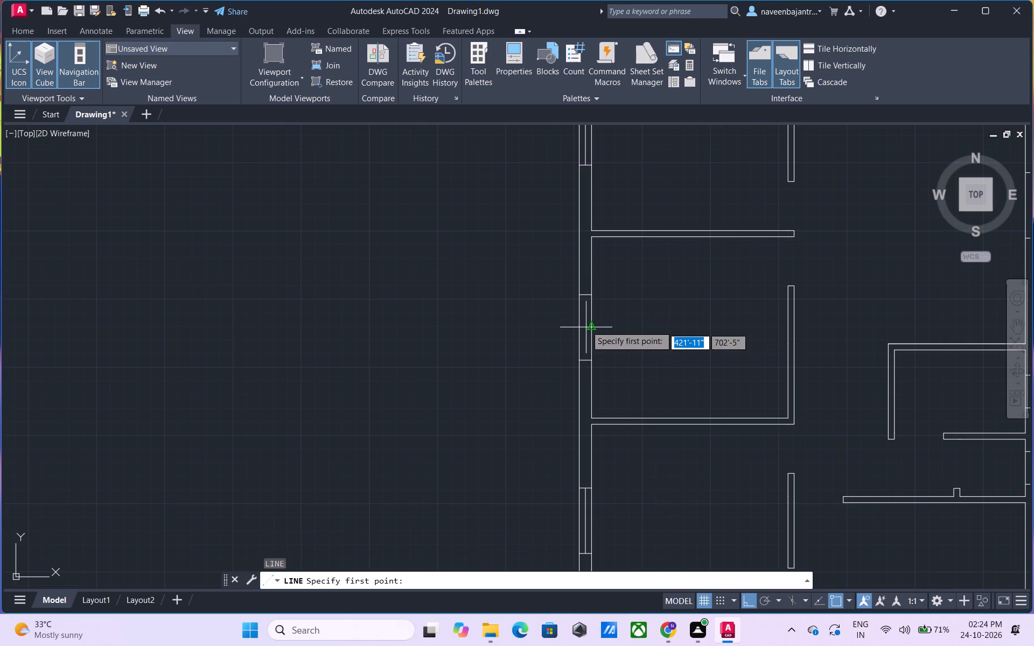
left_click(584, 296)
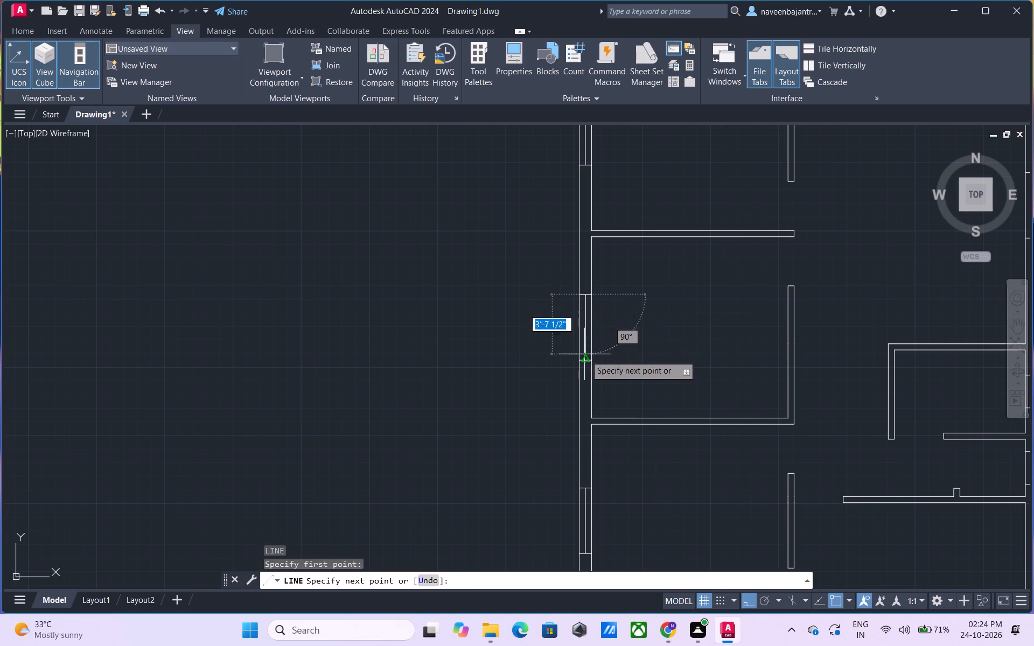
left_click(585, 358)
key("Escape")
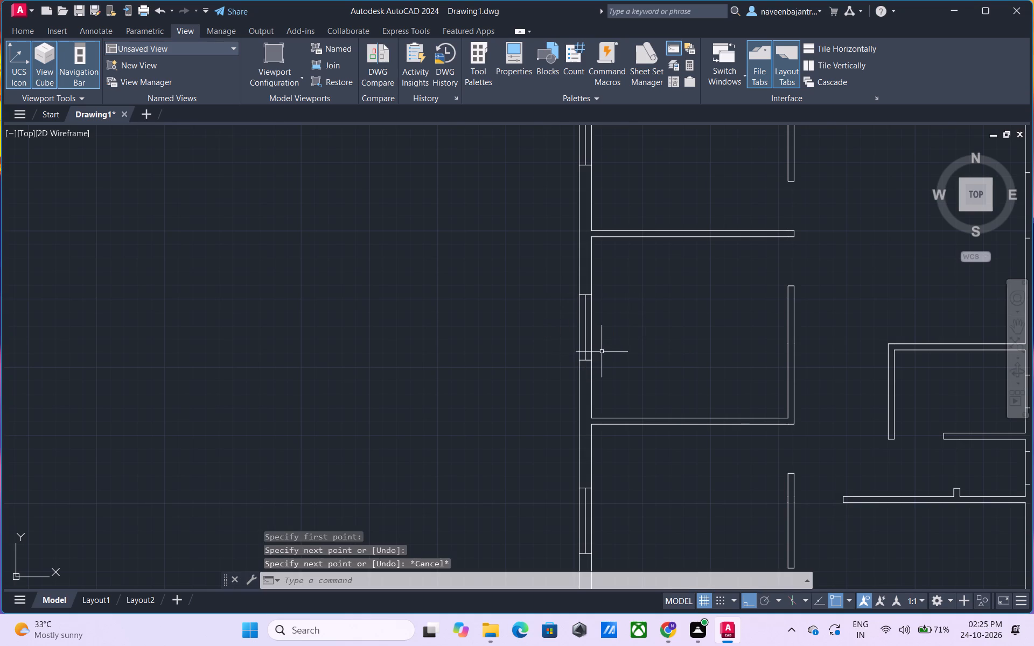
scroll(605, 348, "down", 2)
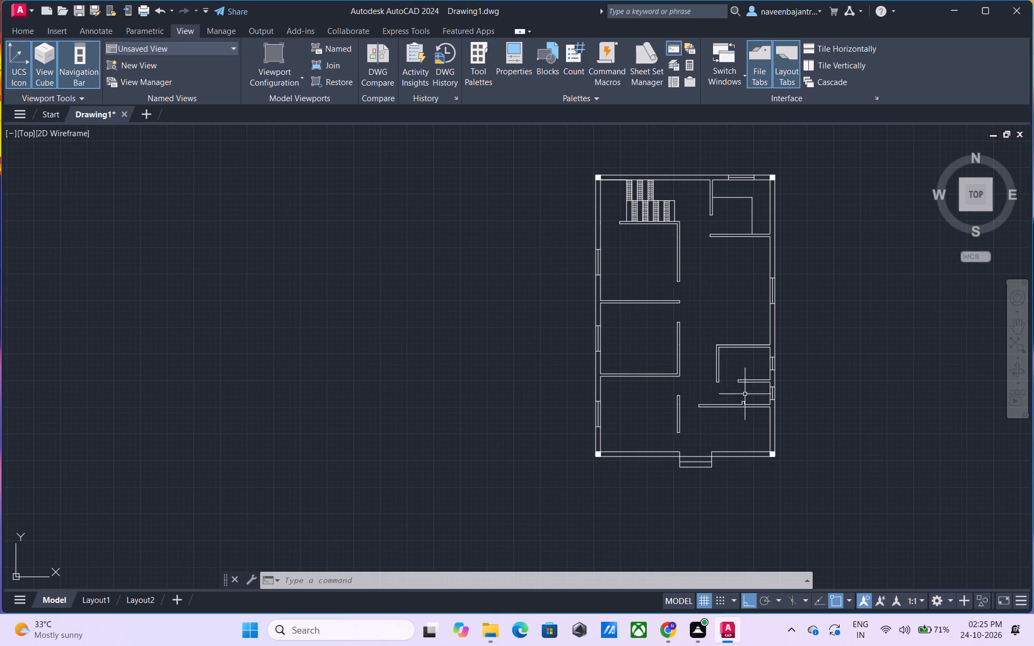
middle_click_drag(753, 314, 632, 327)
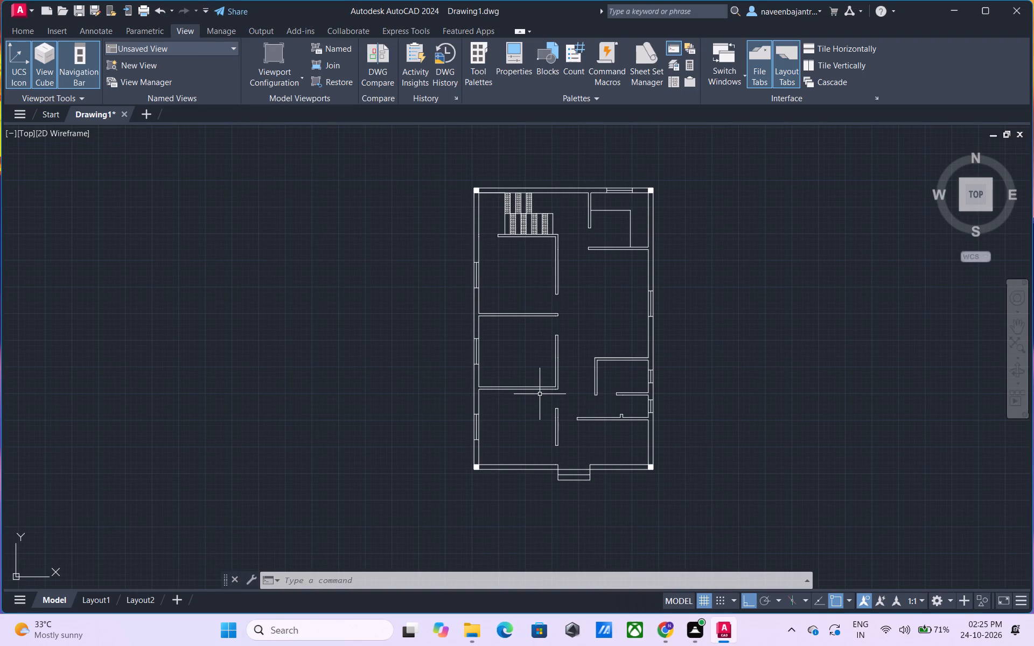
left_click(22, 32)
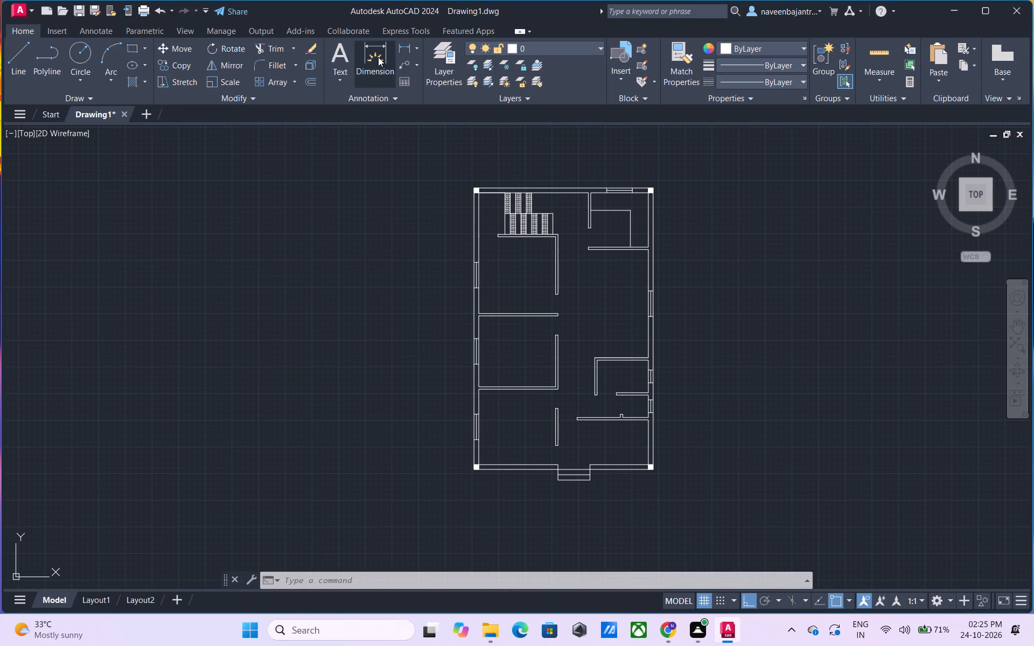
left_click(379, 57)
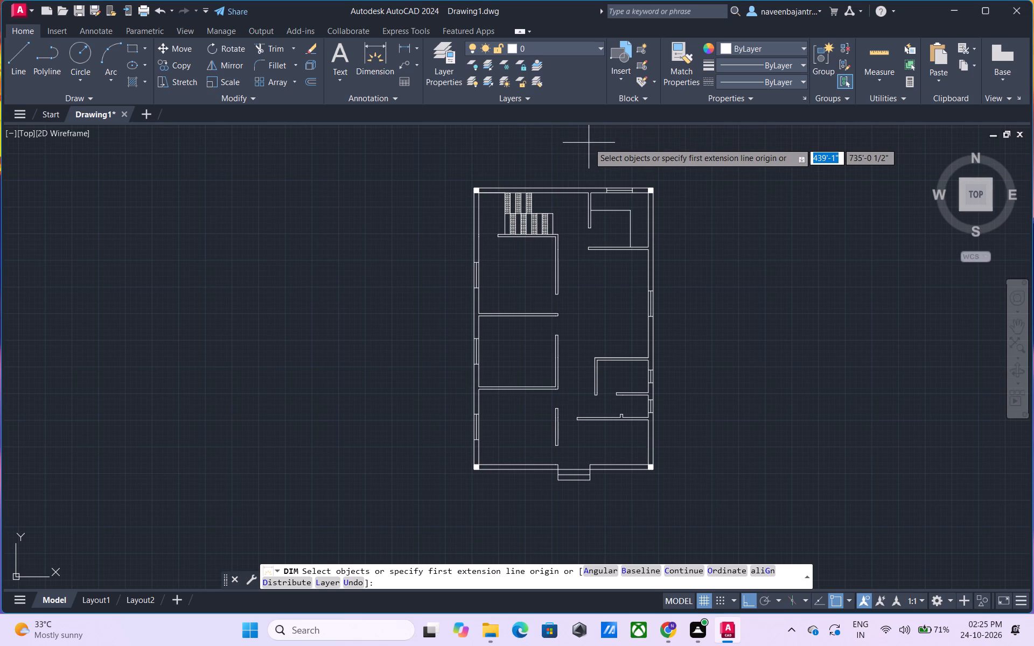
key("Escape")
Draw a short vertical line across the top outer wall in line with the kitchen partition's left face and trim its overhang.
scroll(589, 143, "up", 2)
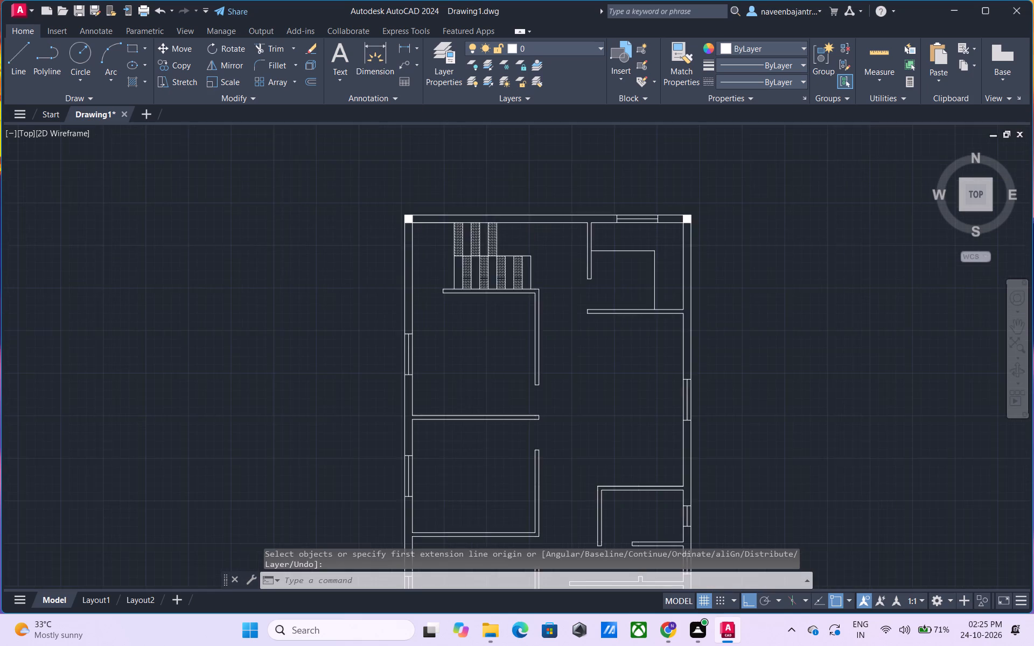
scroll(589, 143, "up", 1)
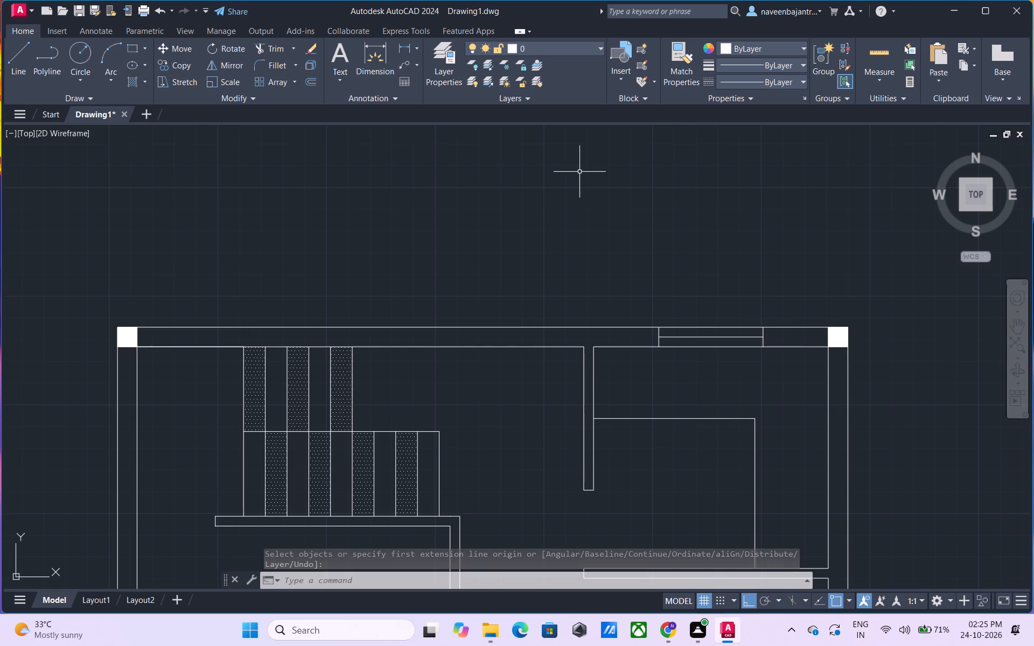
key("Escape")
type("l")
key("space")
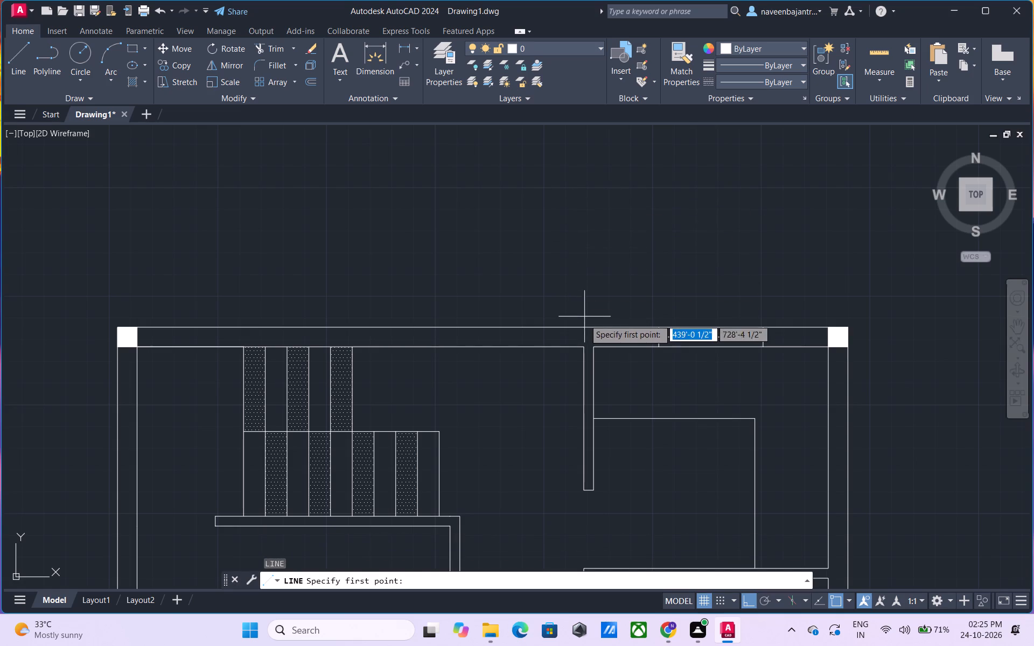
left_click(581, 345)
left_click(580, 310)
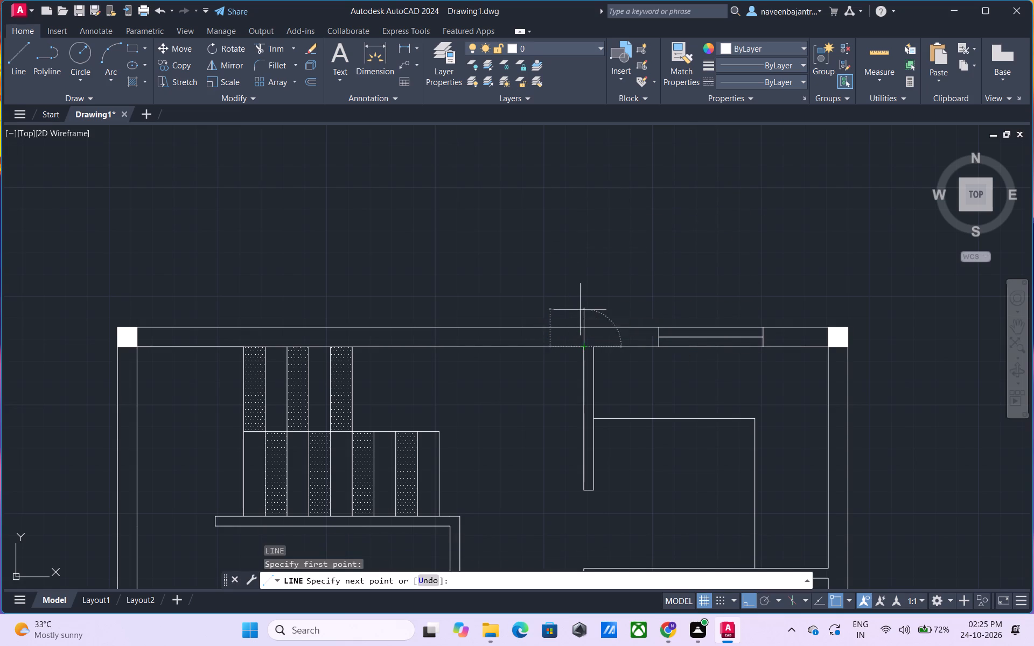
key("Escape")
type("tr")
key("space")
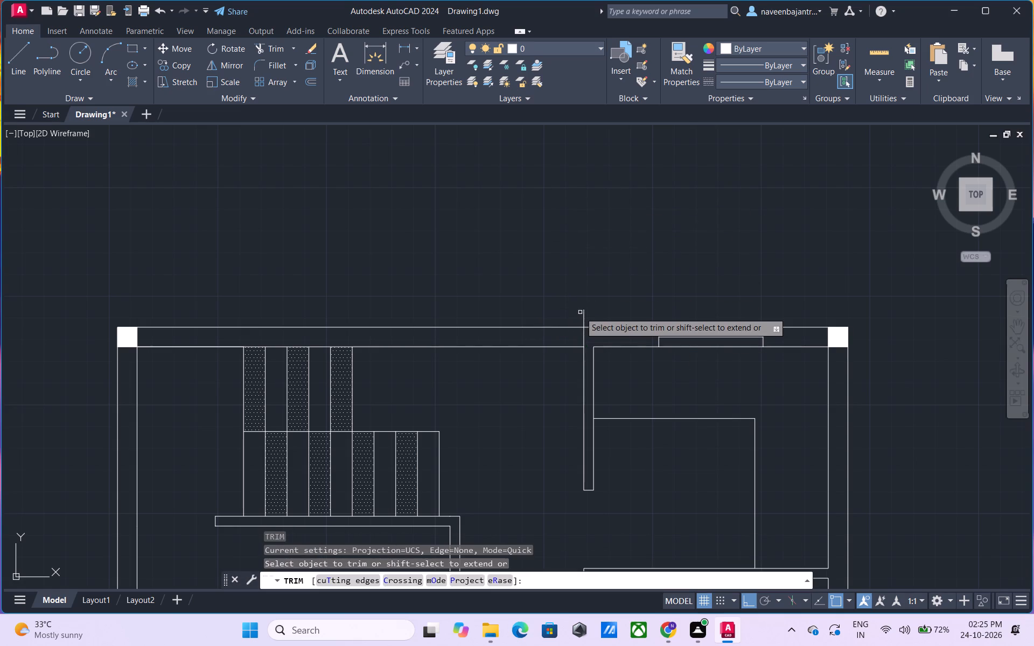
left_click(583, 318)
key("Escape")
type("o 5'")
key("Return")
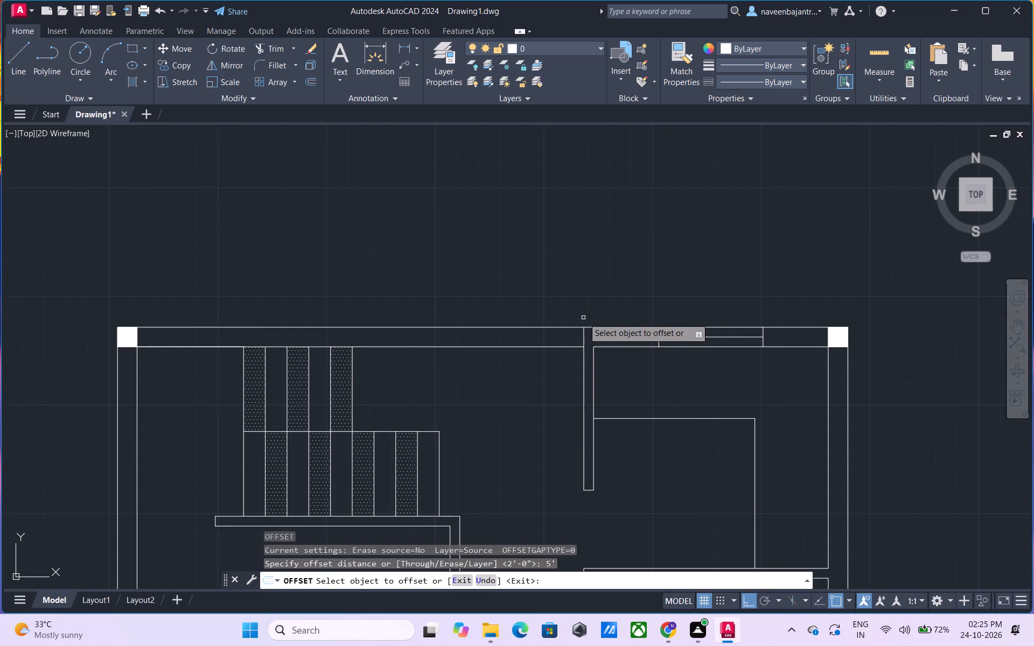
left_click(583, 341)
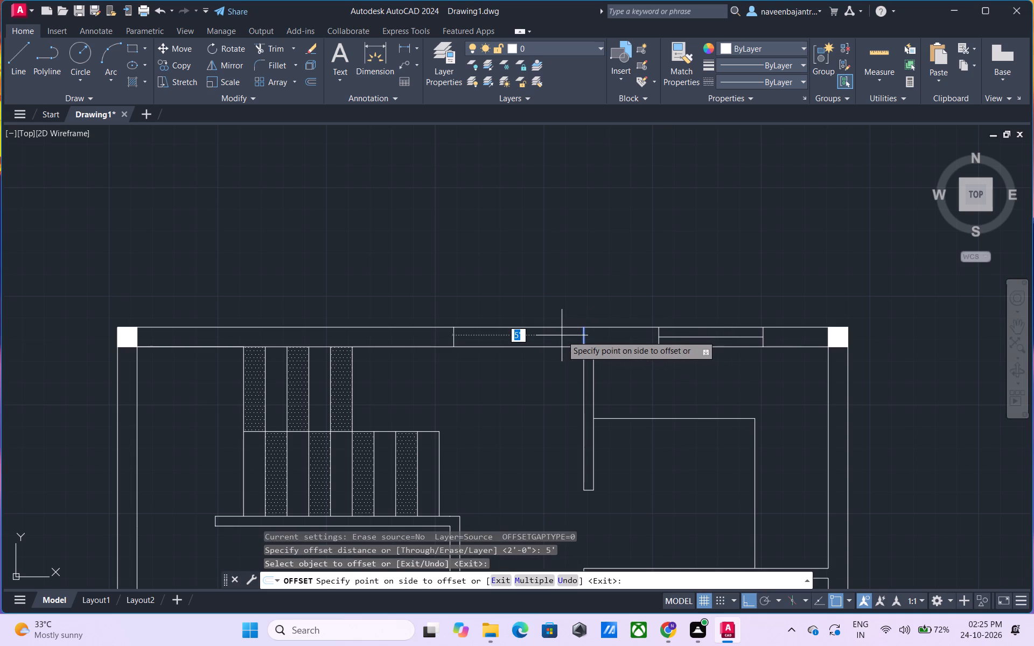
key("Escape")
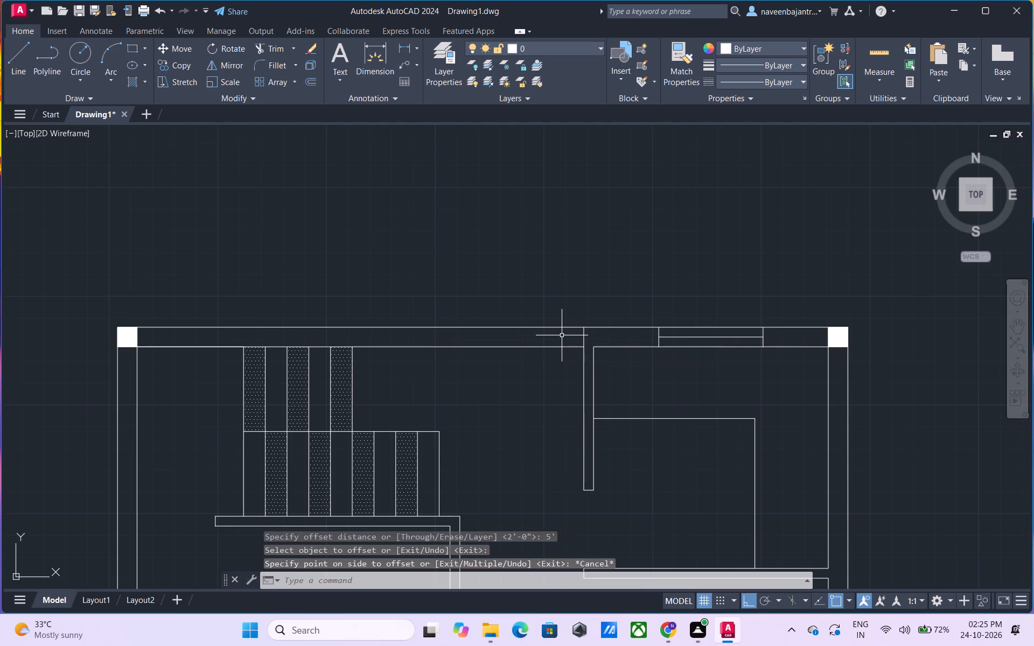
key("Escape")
Offset the short vertical line across the top outer wall by 4' toward the staircase.
type("o 4'")
key("Return")
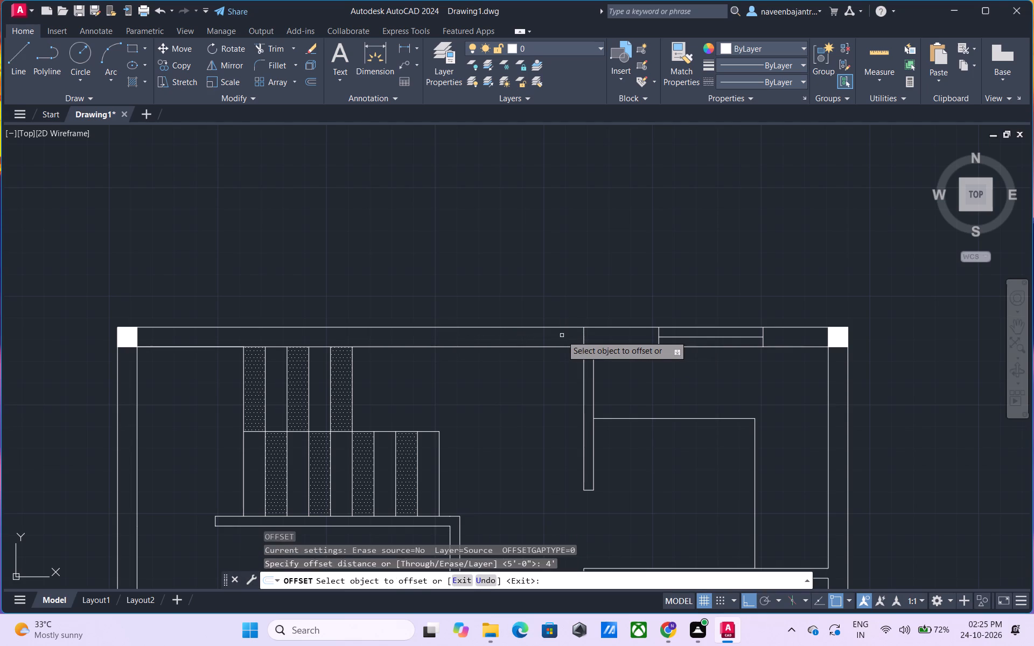
left_click(583, 338)
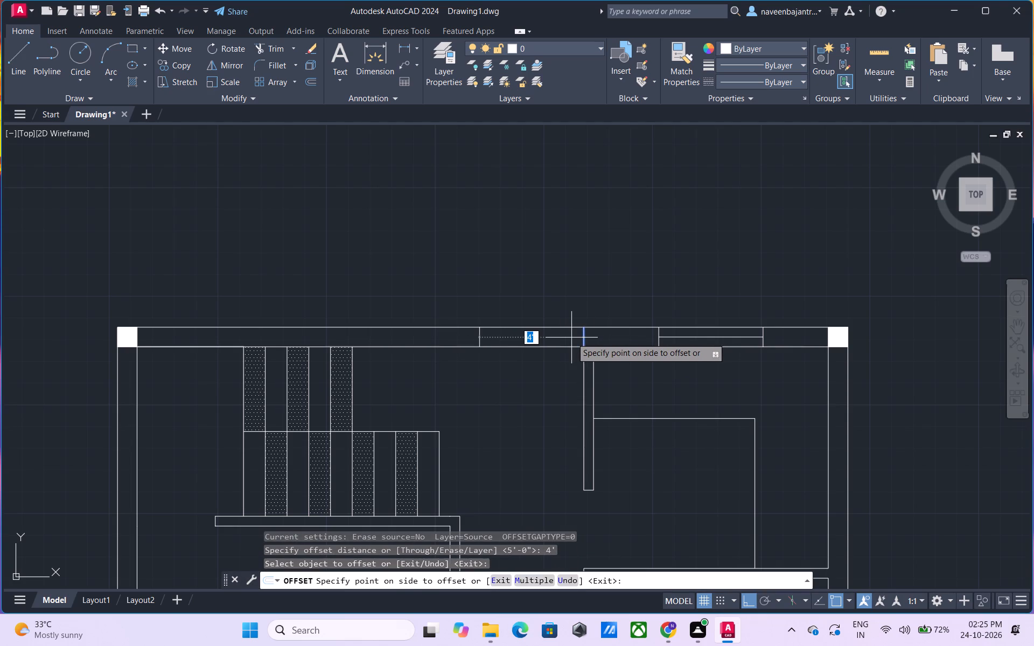
left_click(571, 338)
key("Escape")
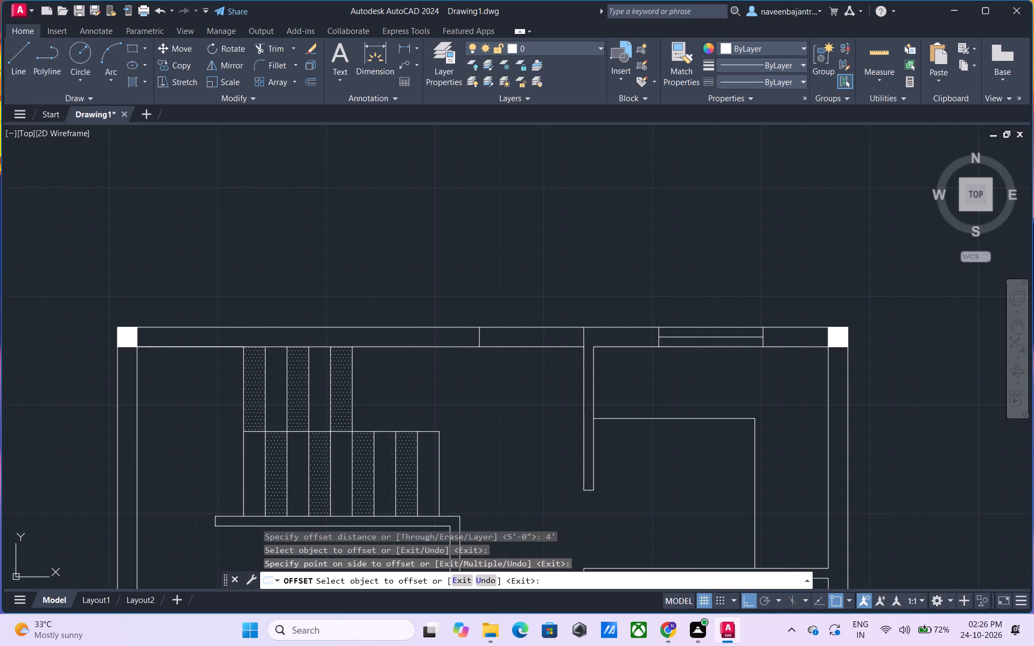
Trim the top outer wall's inner line between the two short vertical lines to open the 4' recess.
key("t")
type("r")
key("space")
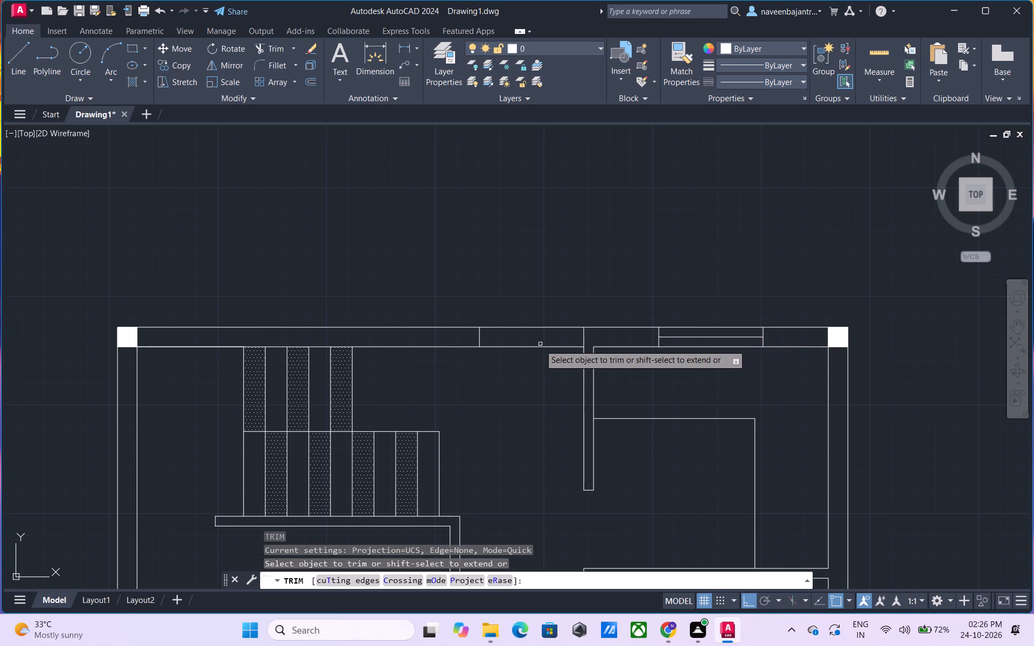
left_click(536, 348)
key("Escape")
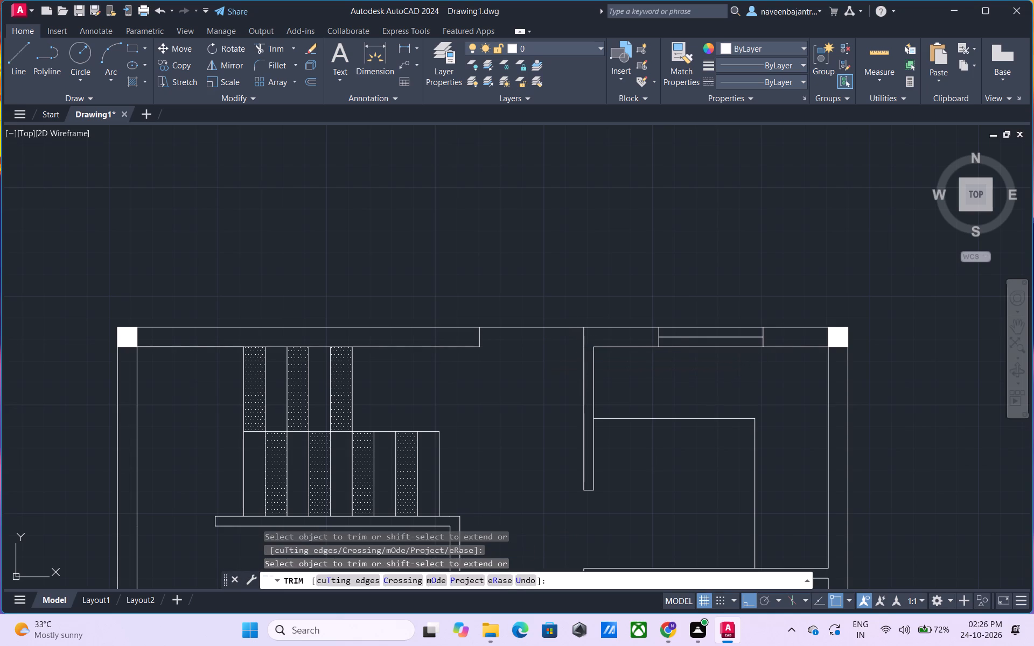
Draw a 10" line outward from the top outer wall at the recess's left end.
type("l")
key("space")
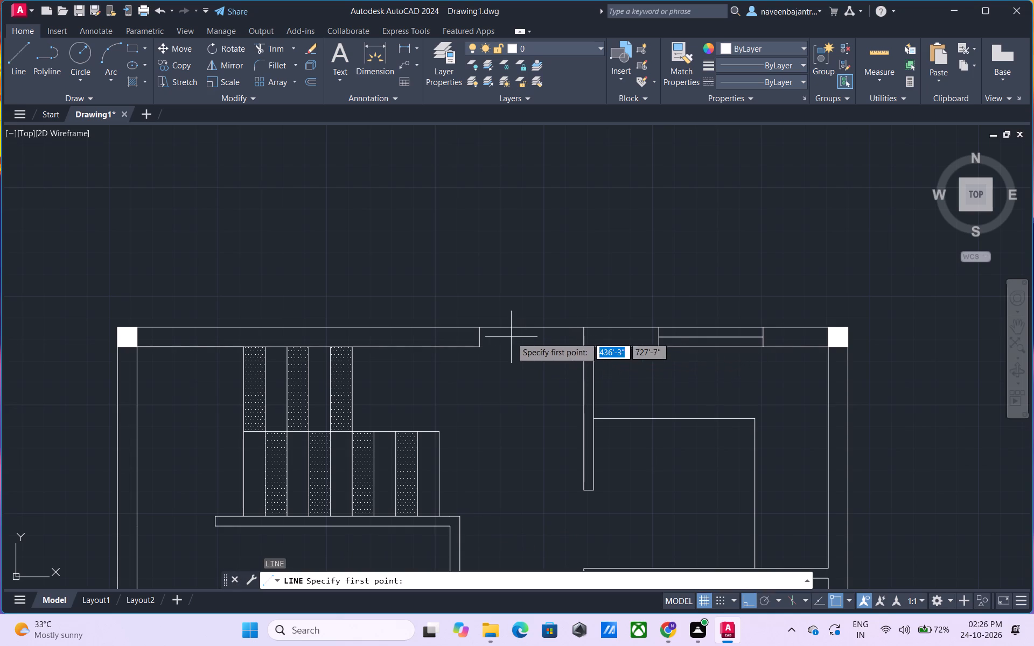
left_click(478, 328)
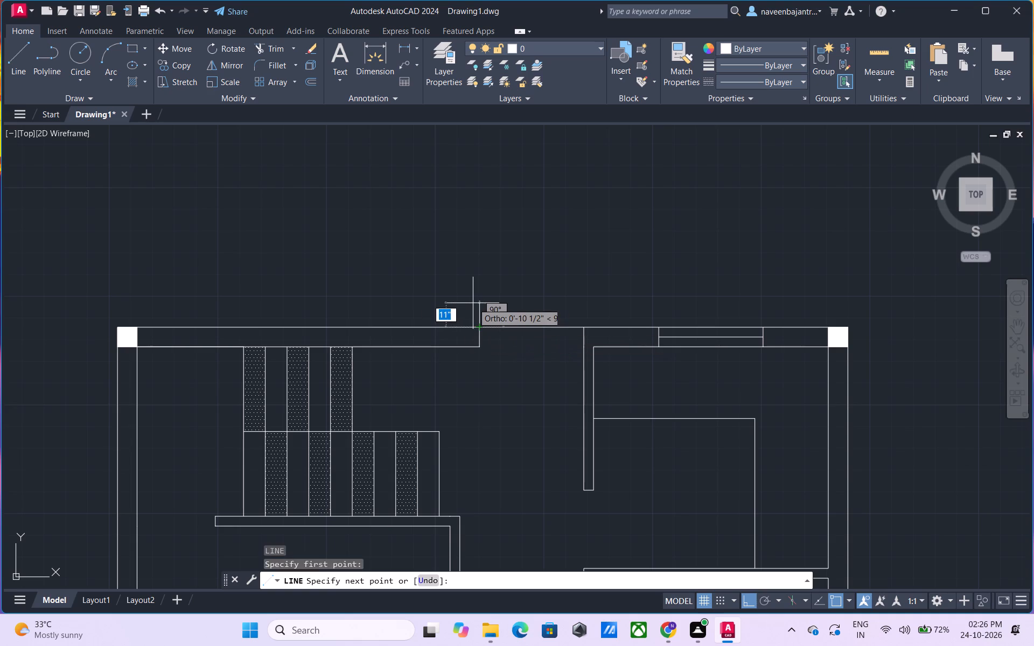
type("10")
key("shift+quotedbl")
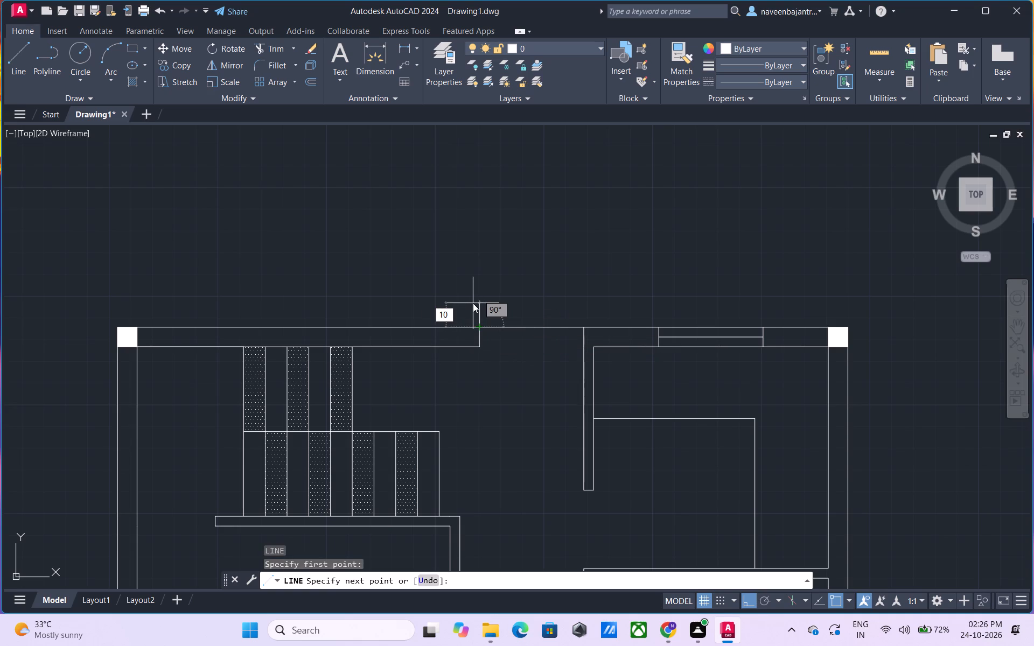
key("Return")
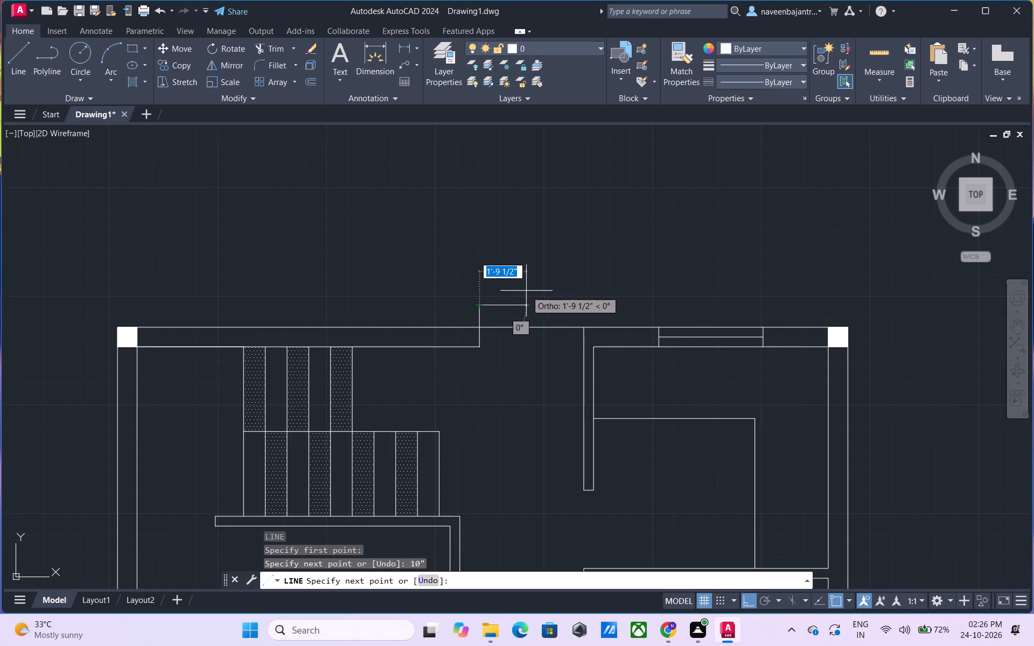
key("Escape")
Draw a 10" line outward at the recess's right end and join it horizontally to the left line's upper end.
type("l")
key("space")
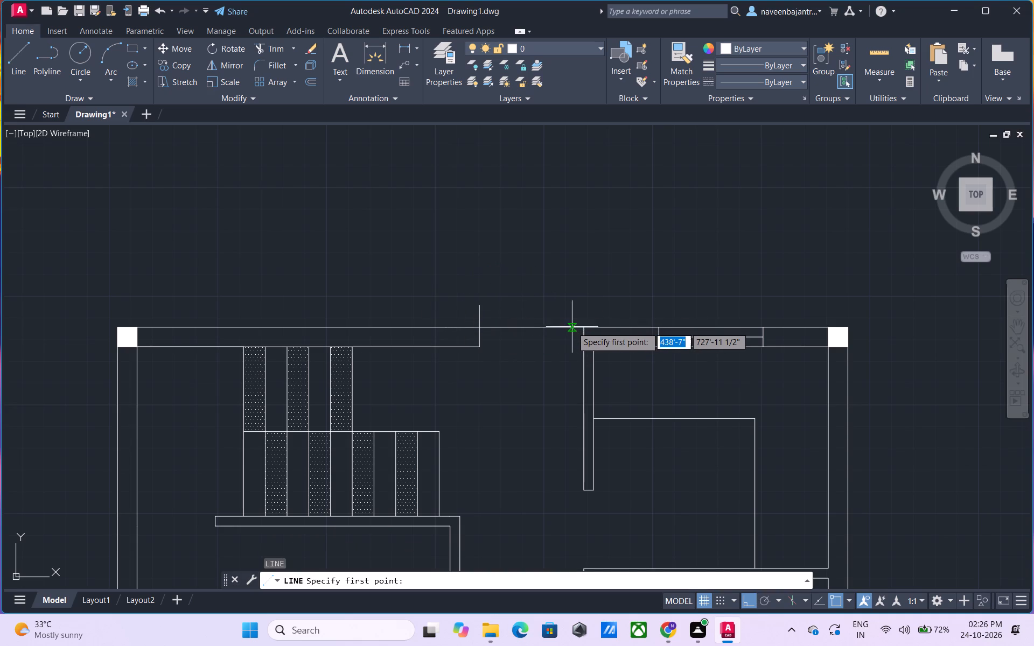
left_click(581, 327)
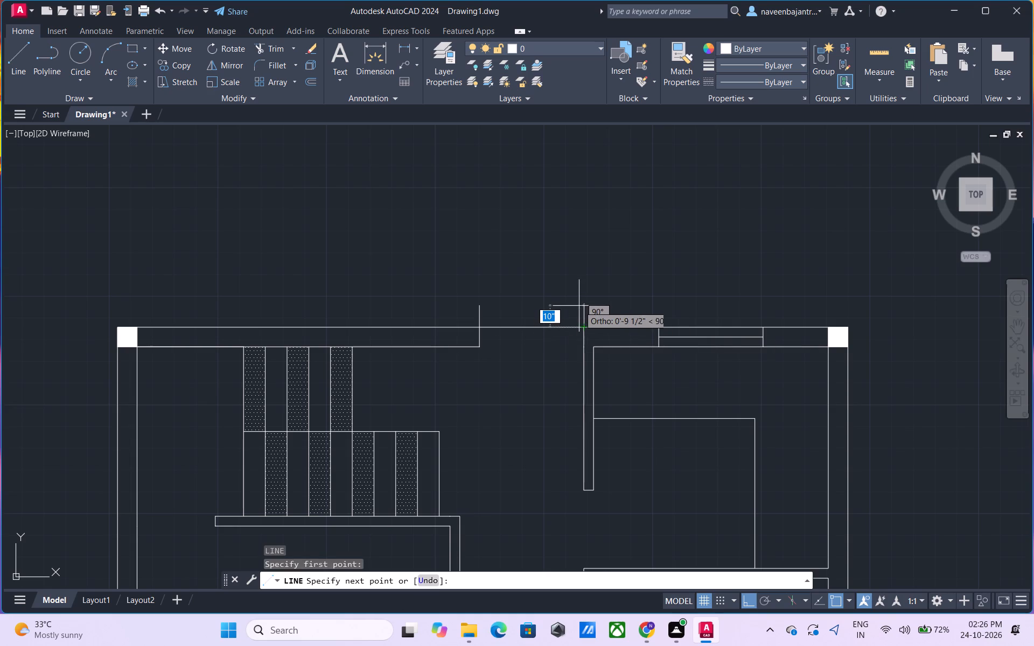
type("10\"")
key("Return")
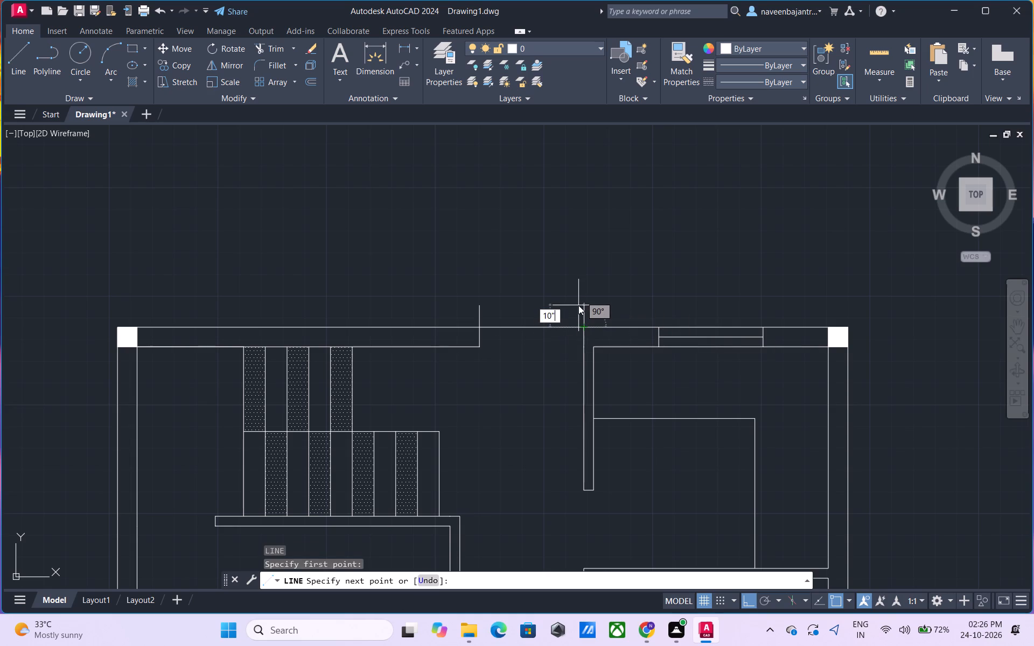
left_click(483, 306)
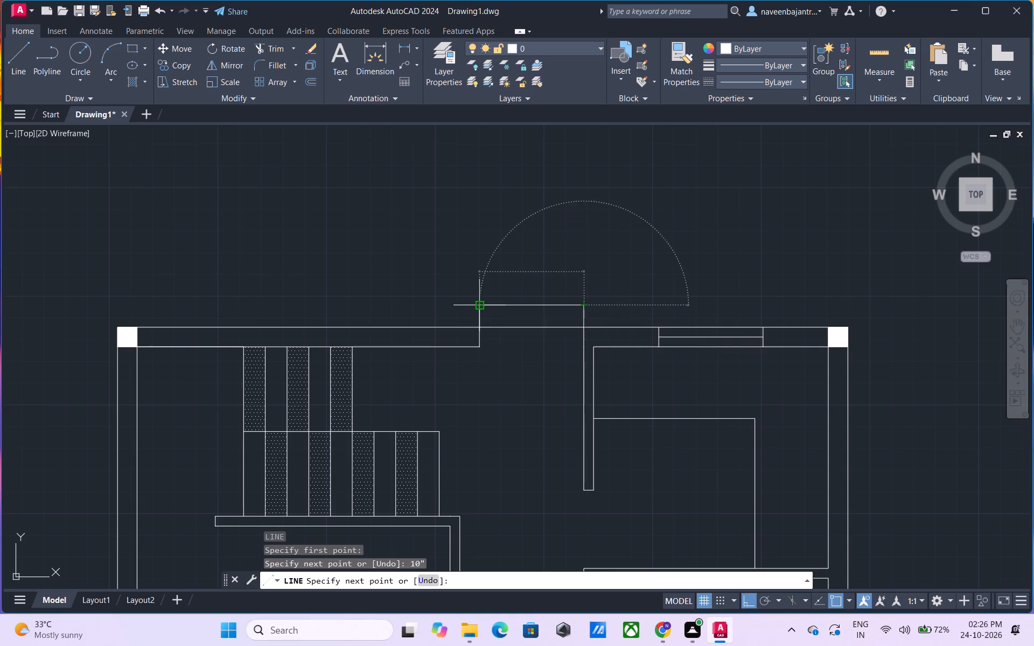
key("Escape")
Examine the new projection on the top outer wall and the overall floor plan.
scroll(596, 285, "down", 2)
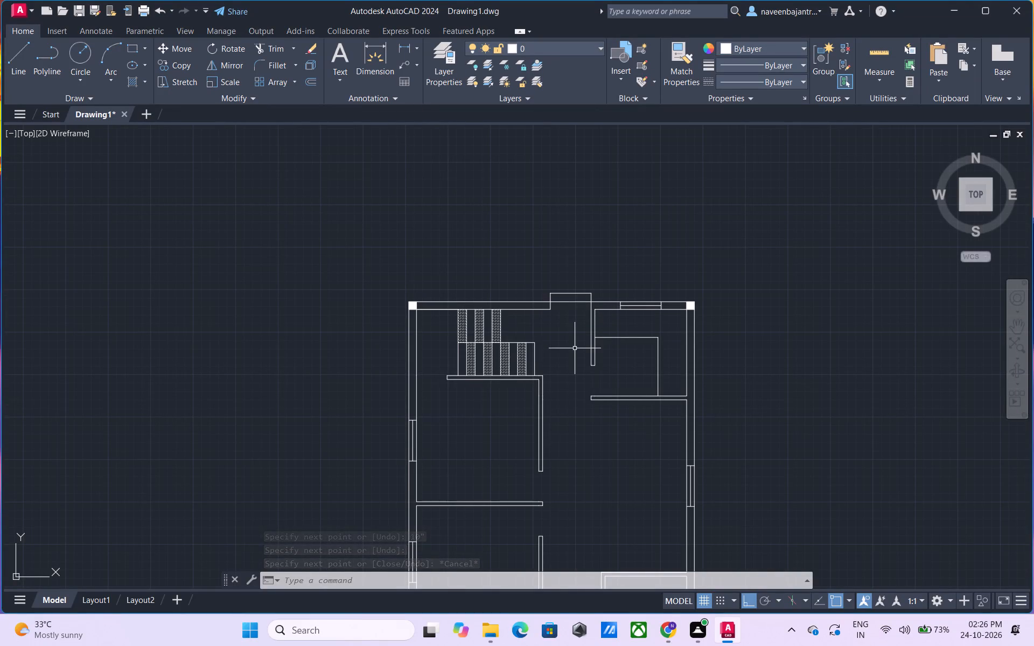
middle_click_drag(572, 339, 556, 290)
scroll(556, 290, "up", 1)
scroll(554, 370, "down", 2)
middle_click_drag(558, 409, 527, 303)
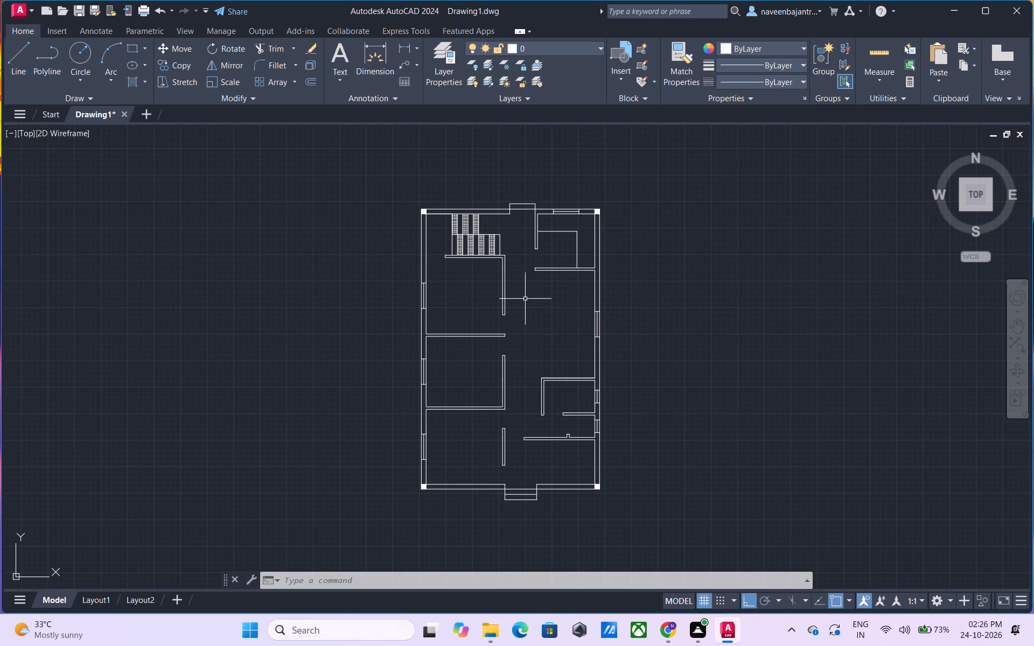
scroll(525, 298, "up", 1)
scroll(525, 298, "down", 1)
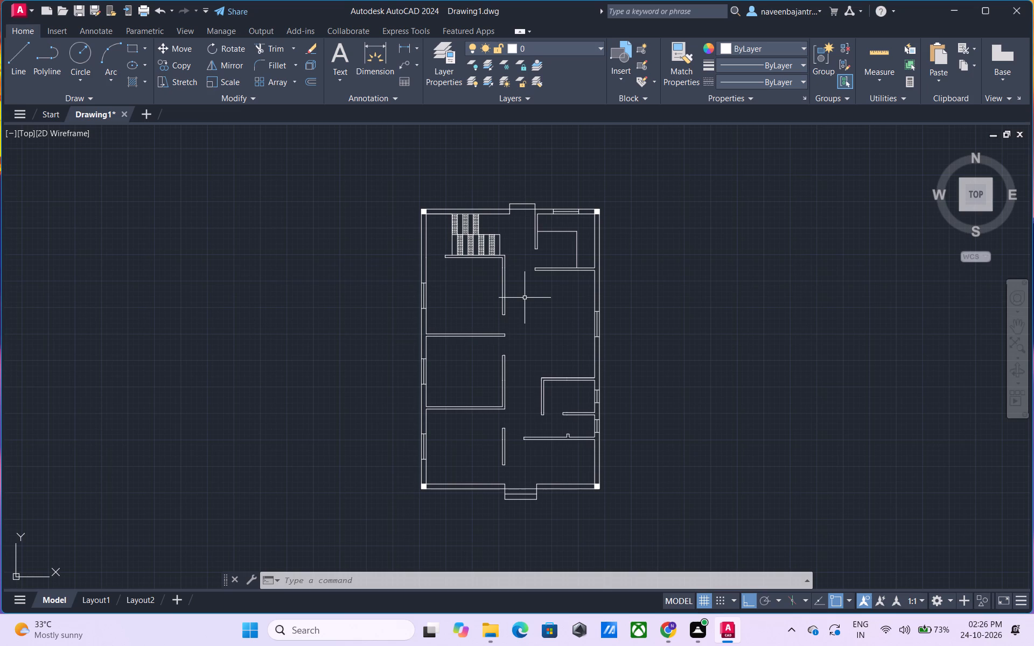
scroll(525, 298, "up", 1)
scroll(525, 298, "down", 1)
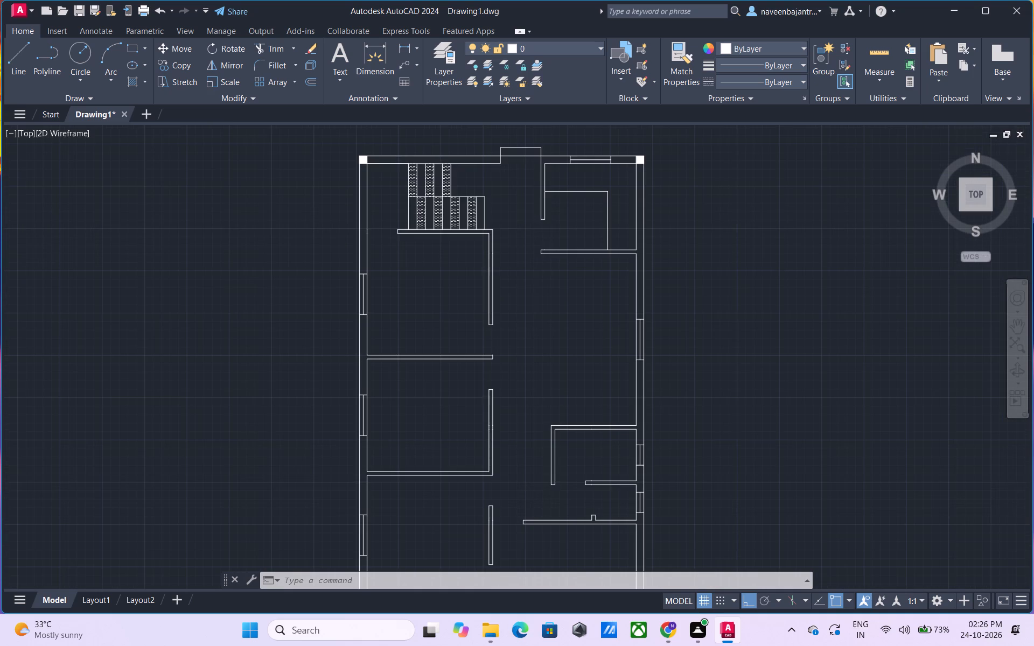
scroll(525, 207, "up", 3)
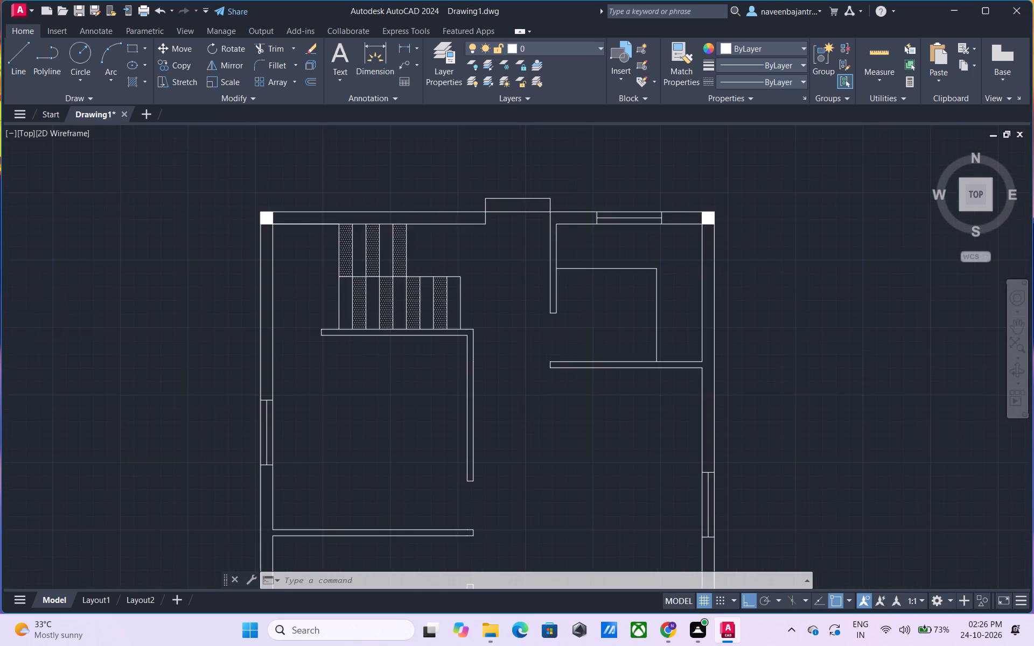
scroll(525, 207, "up", 2)
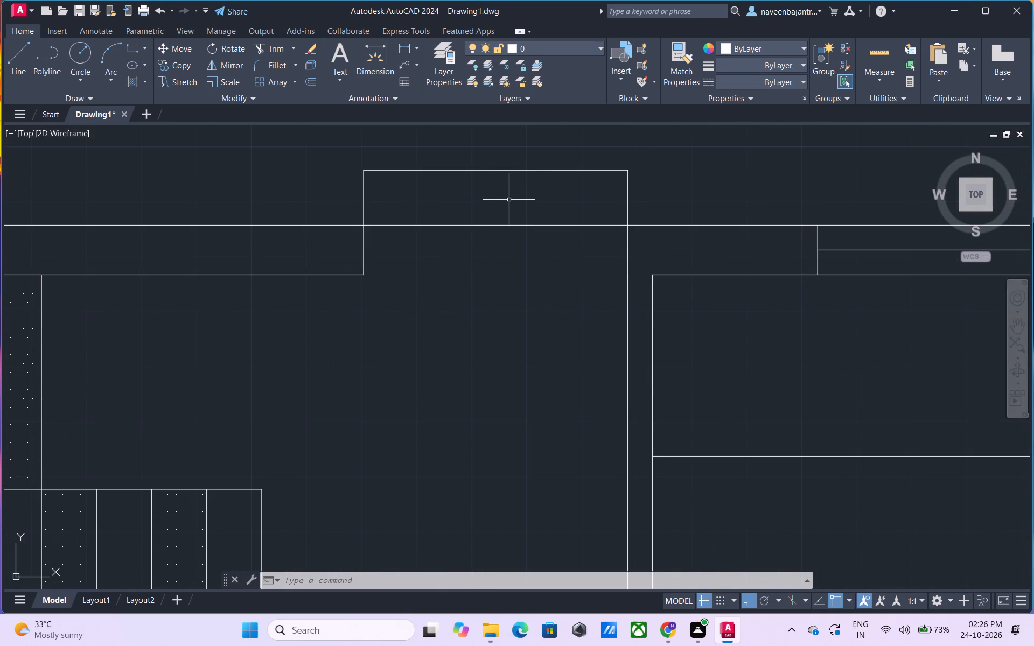
scroll(509, 198, "down", 4)
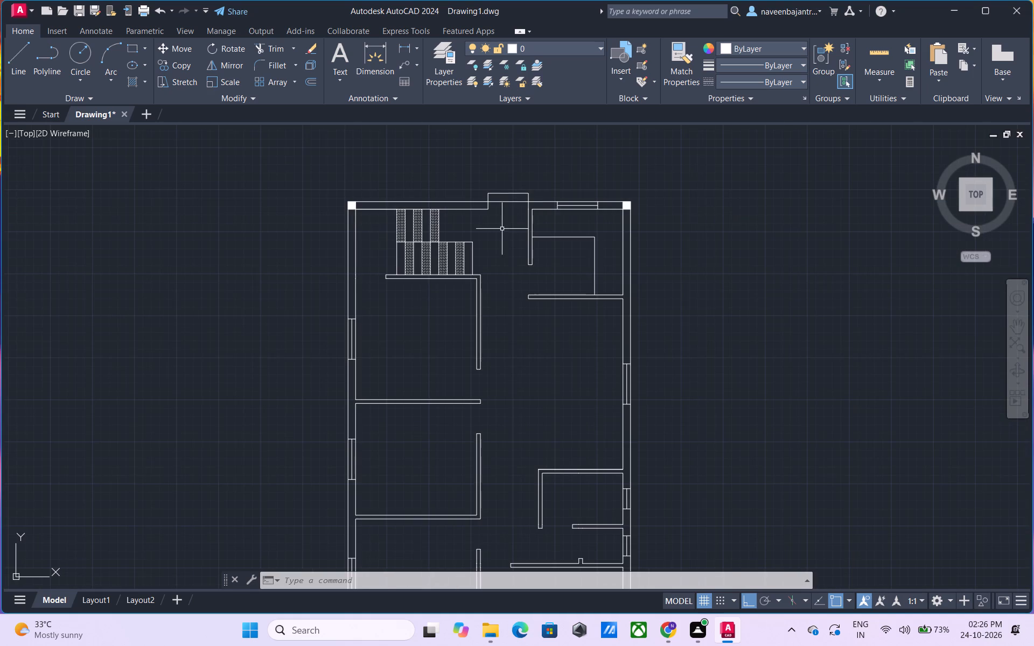
scroll(500, 233, "down", 1)
middle_click_drag(500, 233, 487, 224)
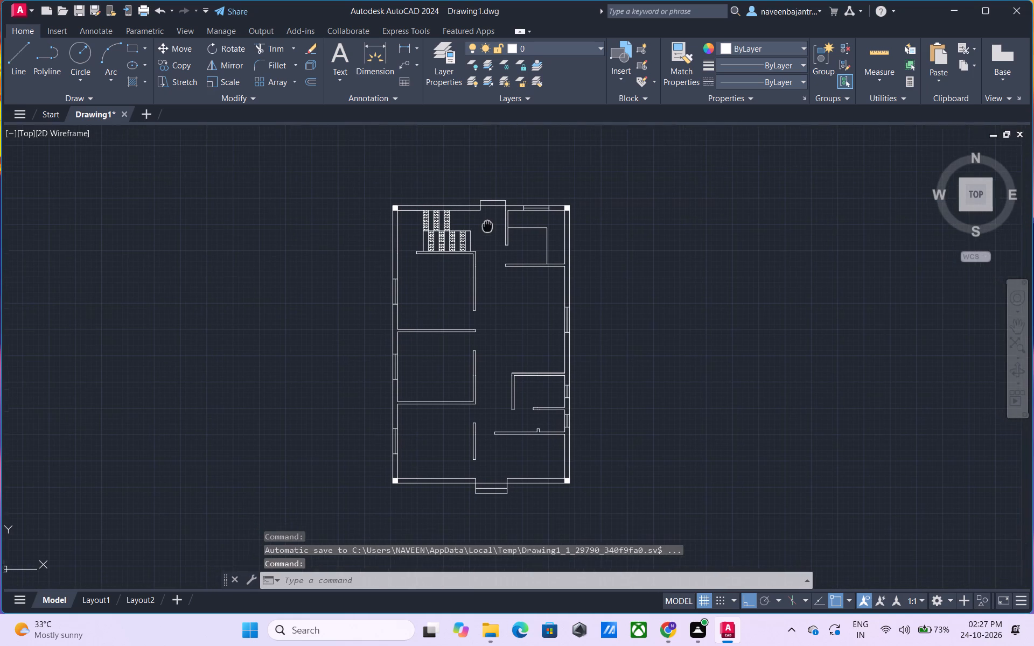
middle_click_drag(487, 224, 483, 221)
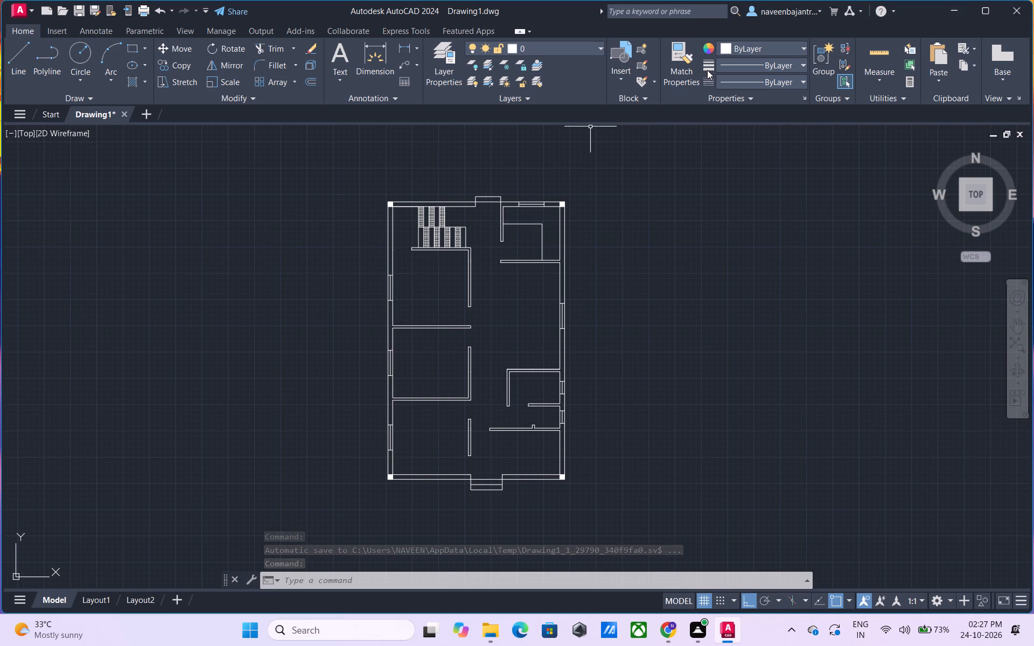
Look through the DIC COLOR GUIDE(R) color book's swatches for a current object color.
left_click(730, 50)
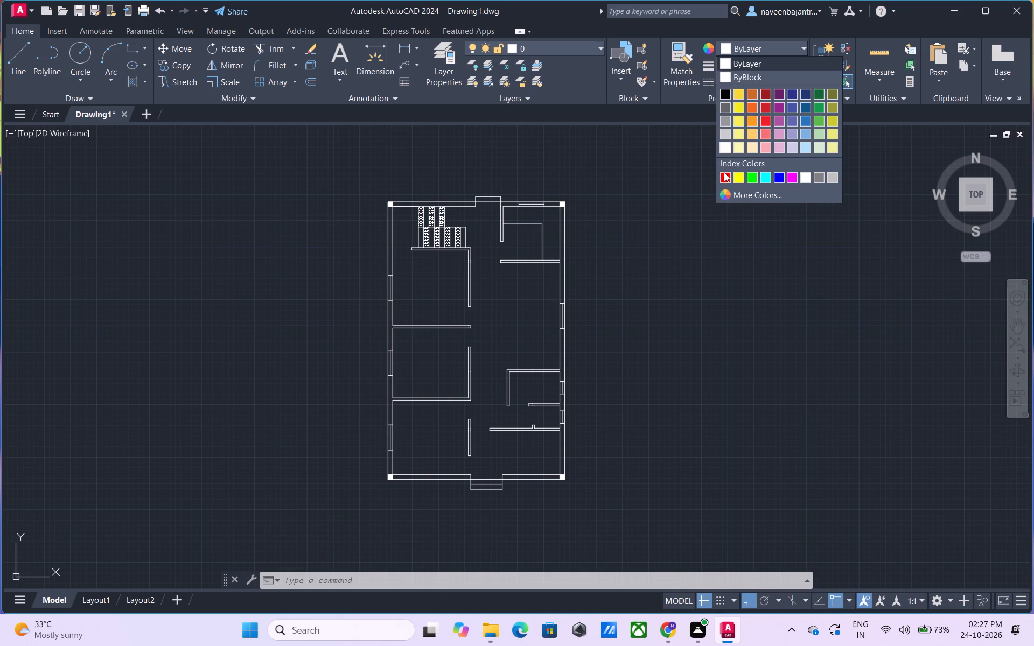
left_click(722, 195)
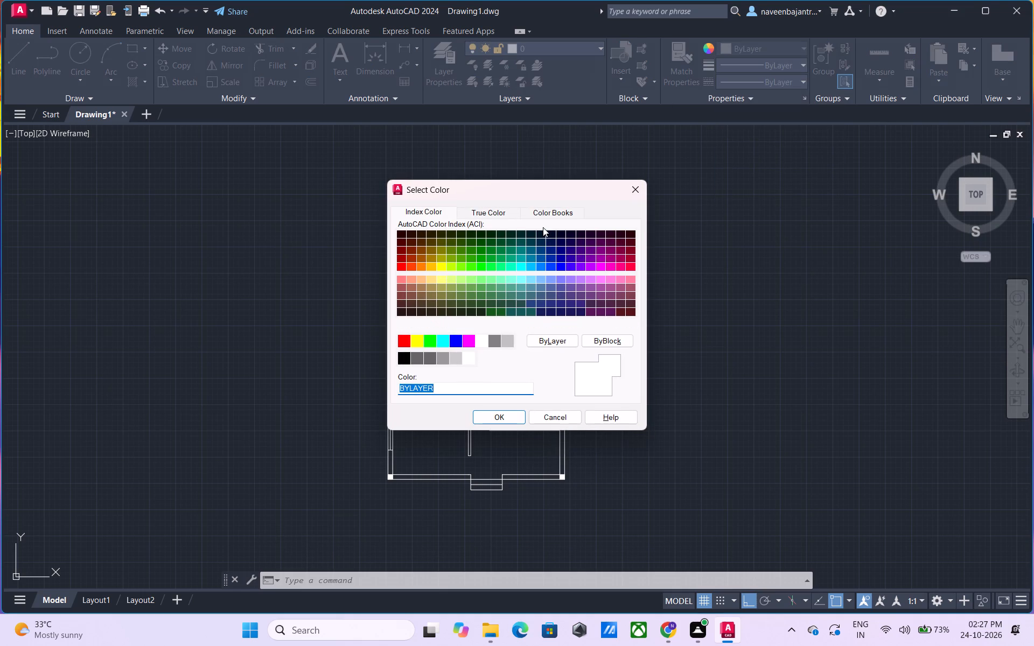
left_click(553, 211)
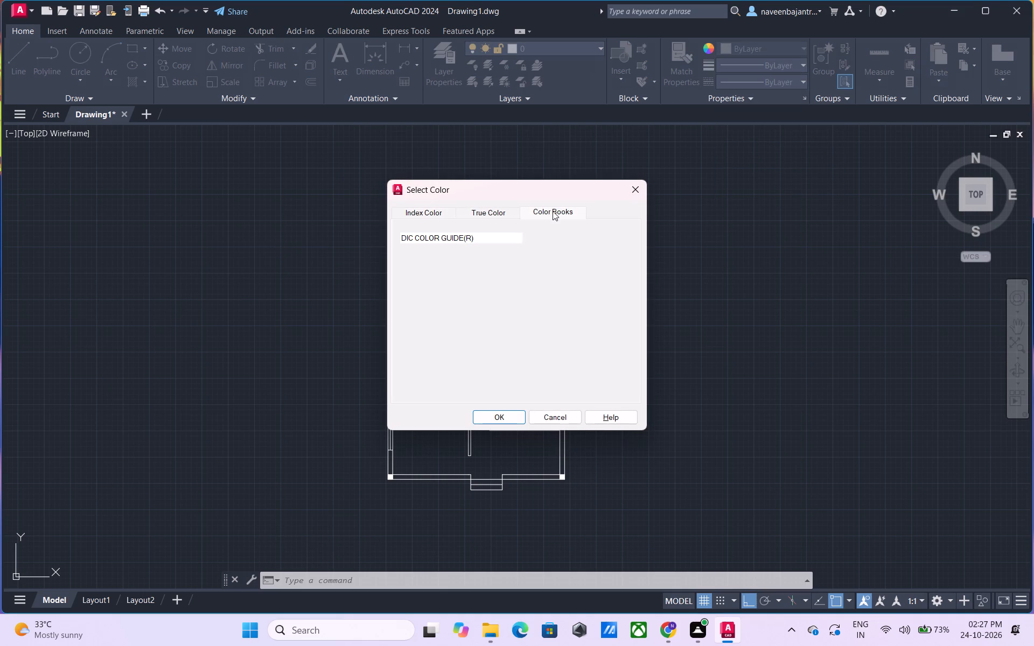
left_click(551, 367)
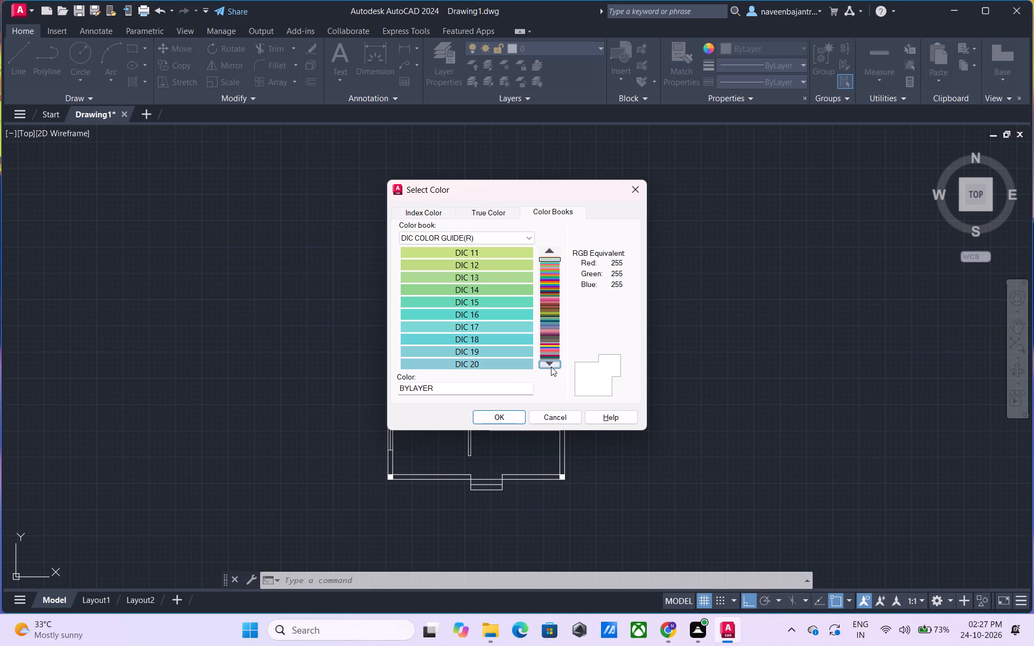
left_click(551, 367)
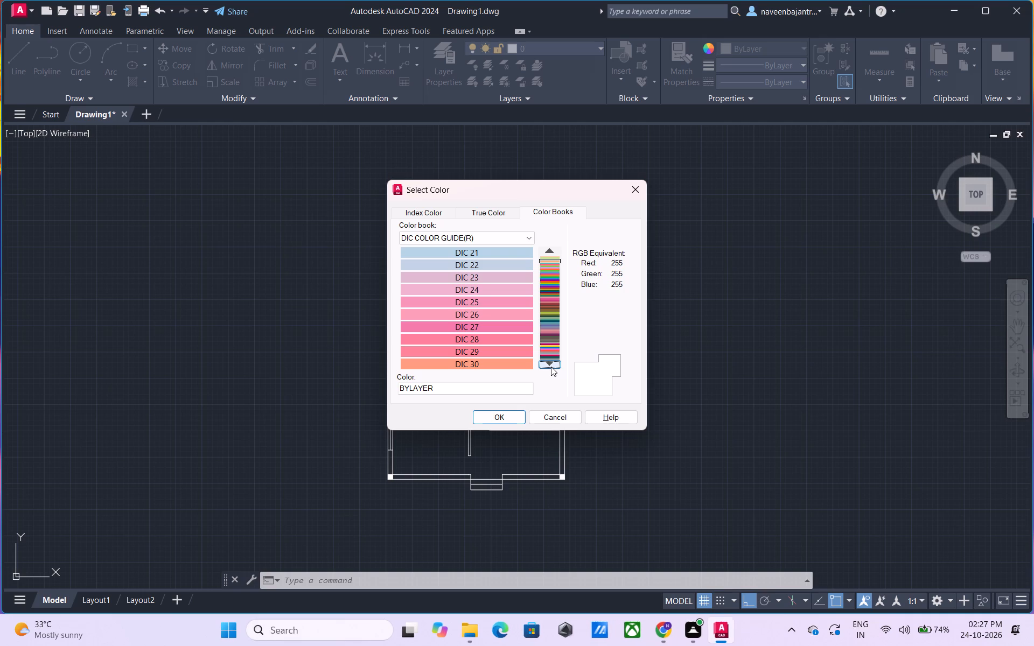
left_click(551, 367)
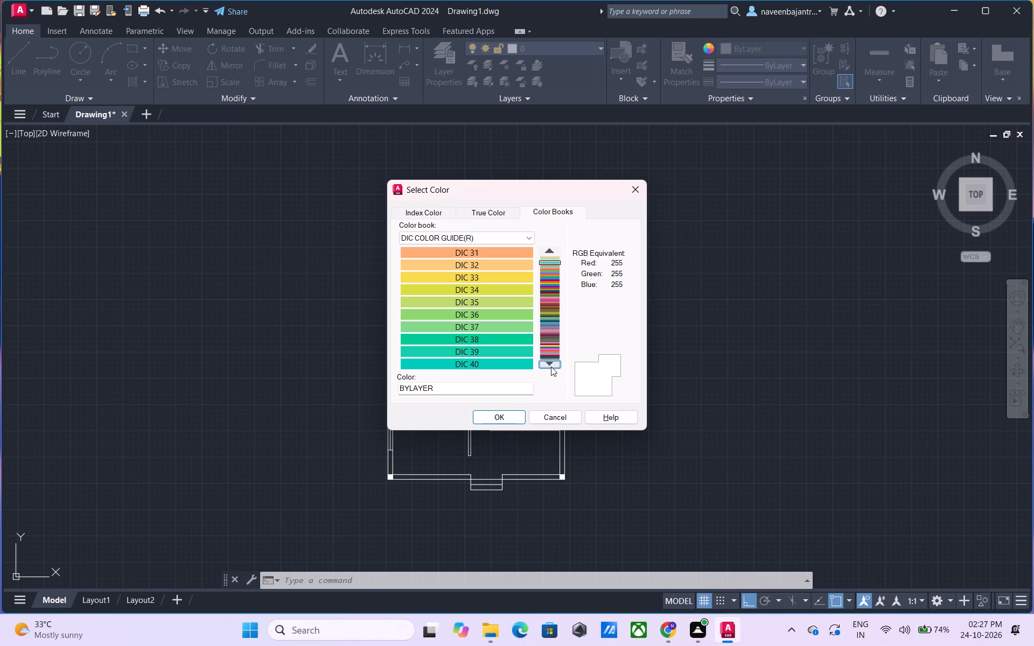
left_click(551, 367)
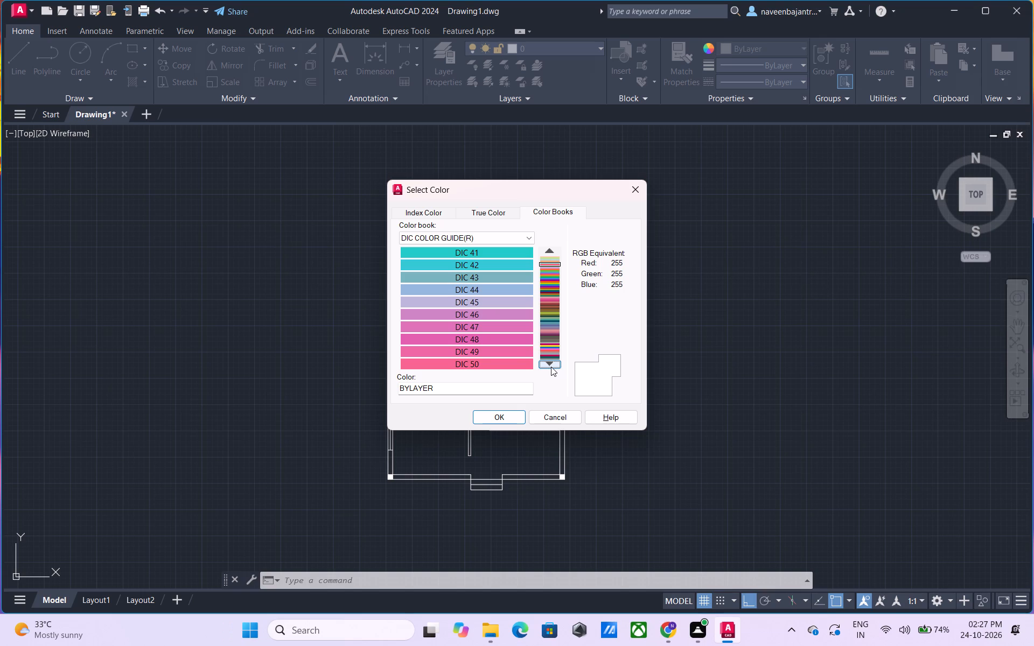
left_click(551, 367)
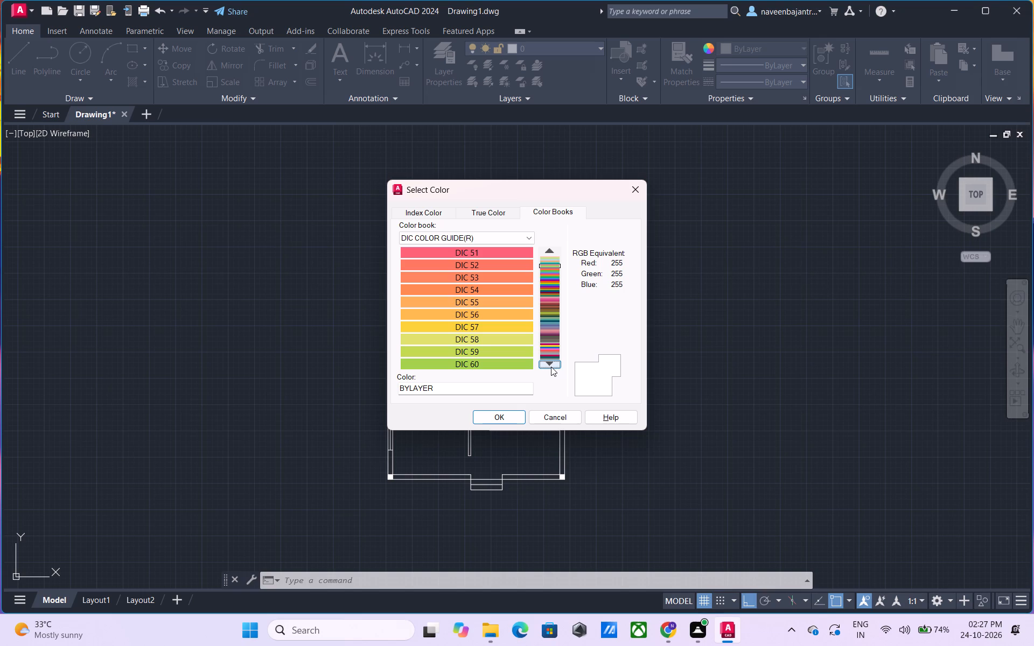
left_click(551, 367)
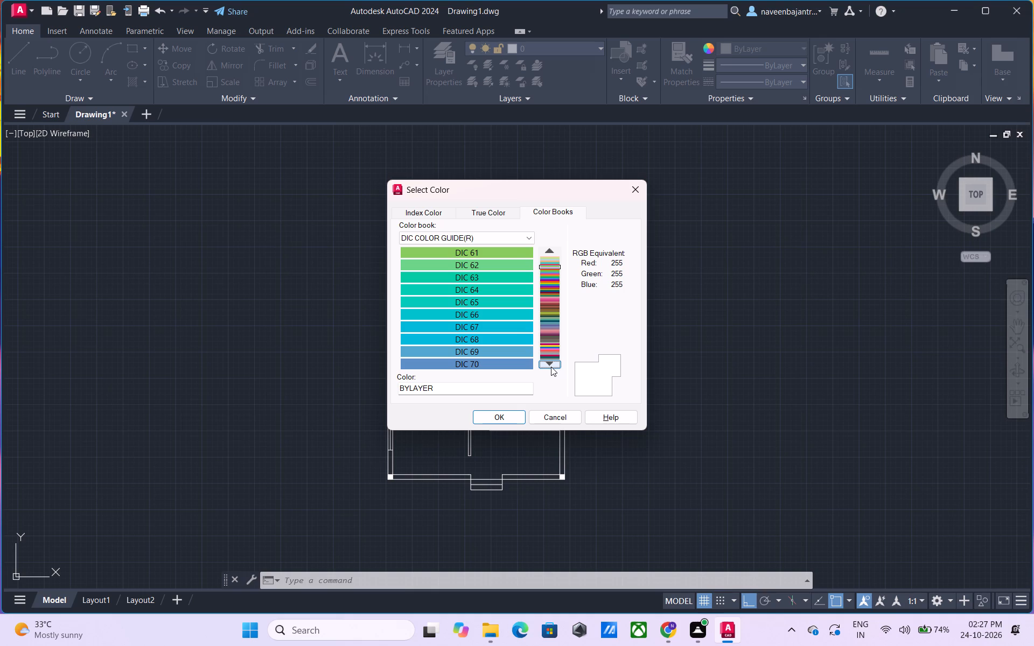
left_click(551, 367)
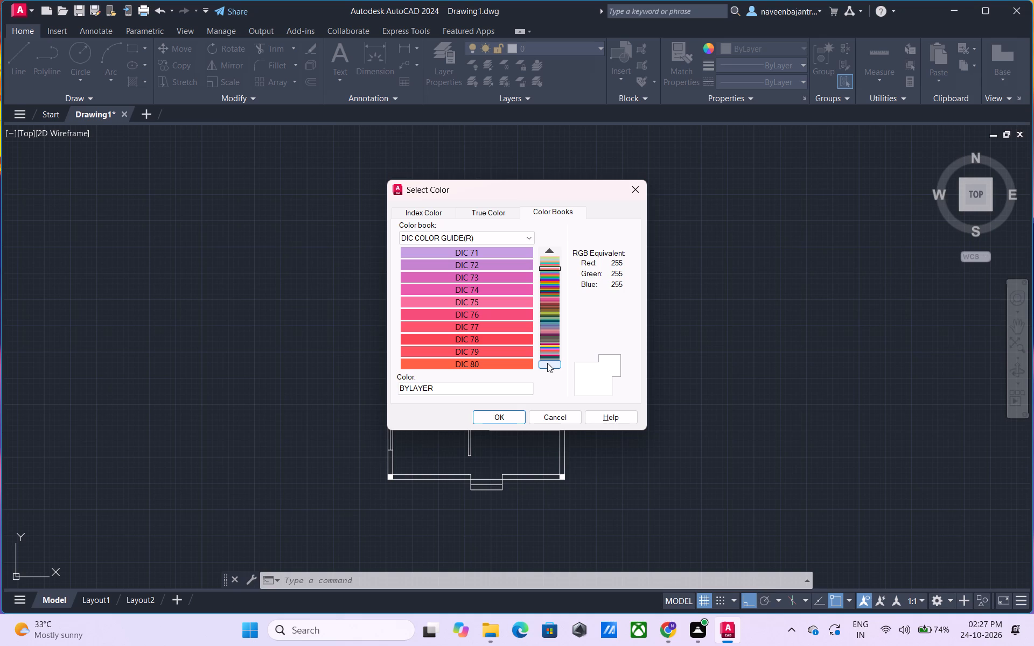
left_click(547, 363)
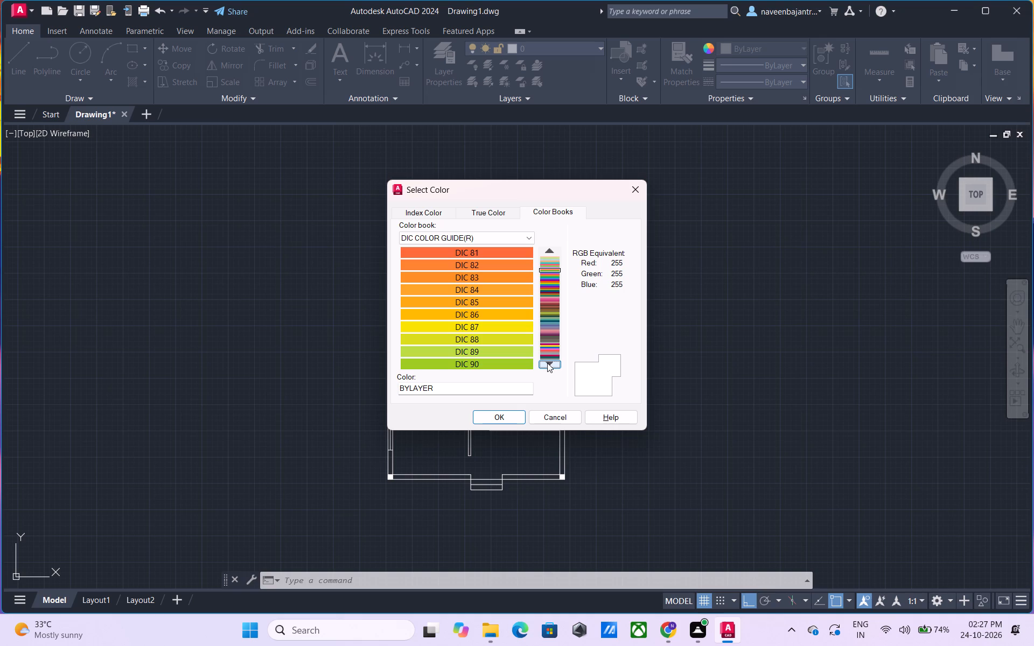
left_click(547, 363)
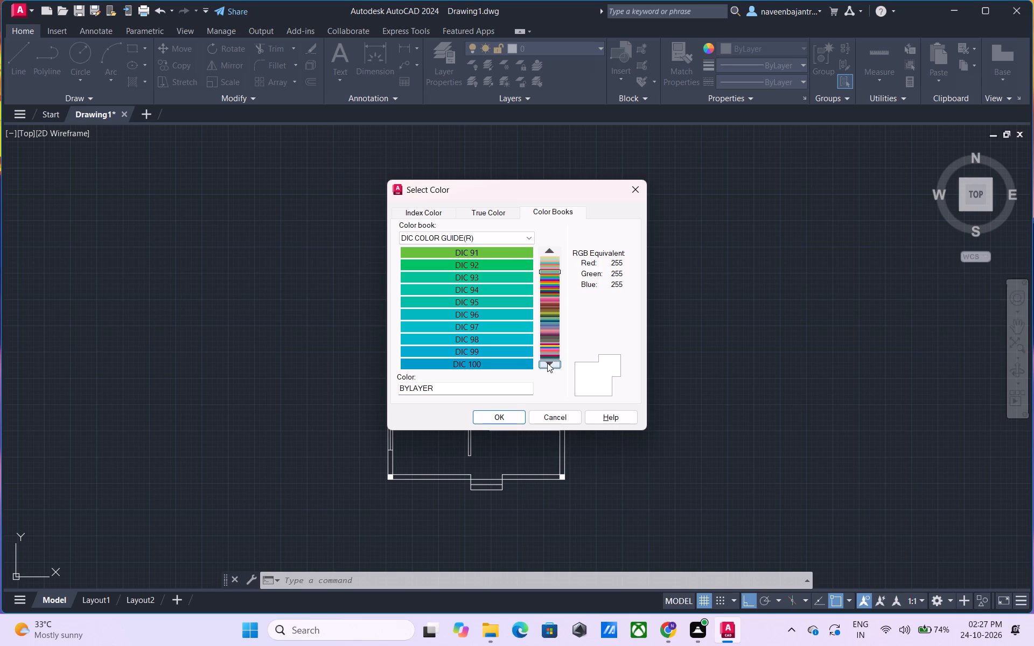
left_click(547, 363)
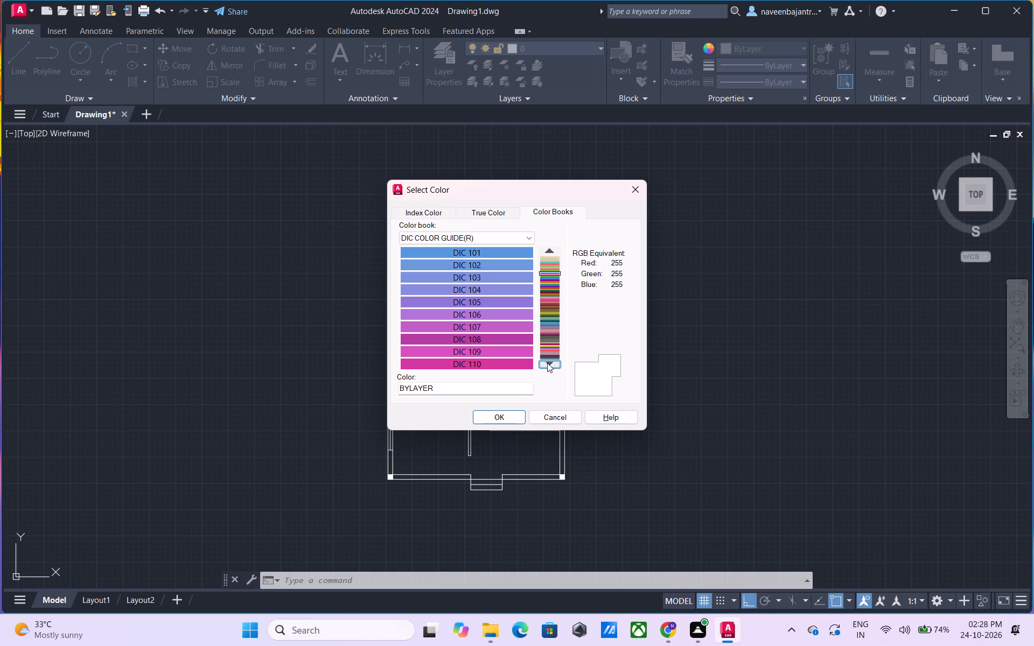
left_click(547, 363)
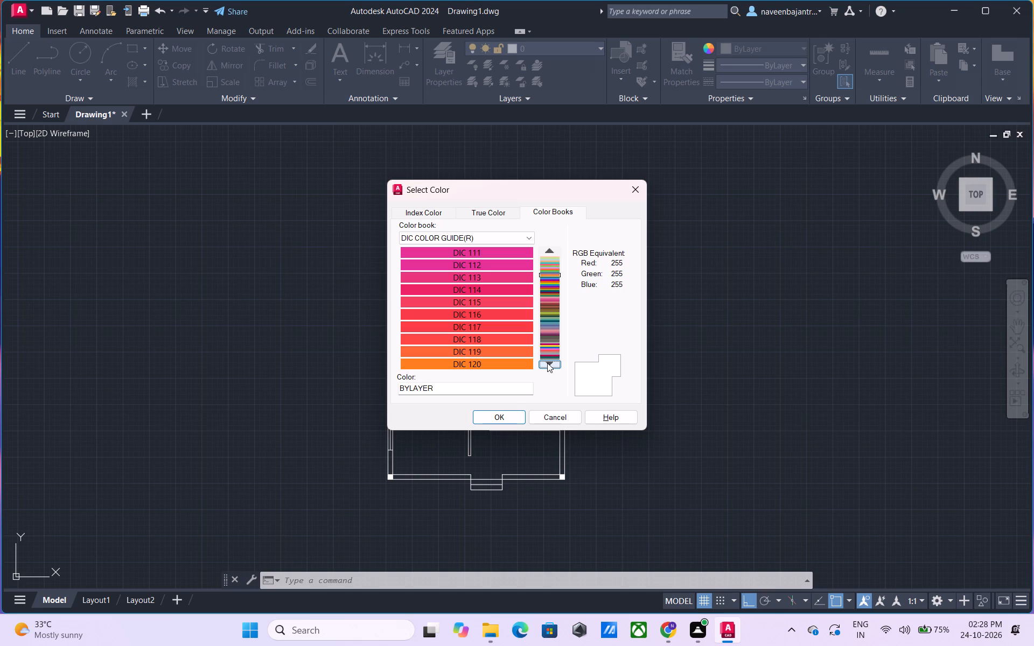
left_click(547, 363)
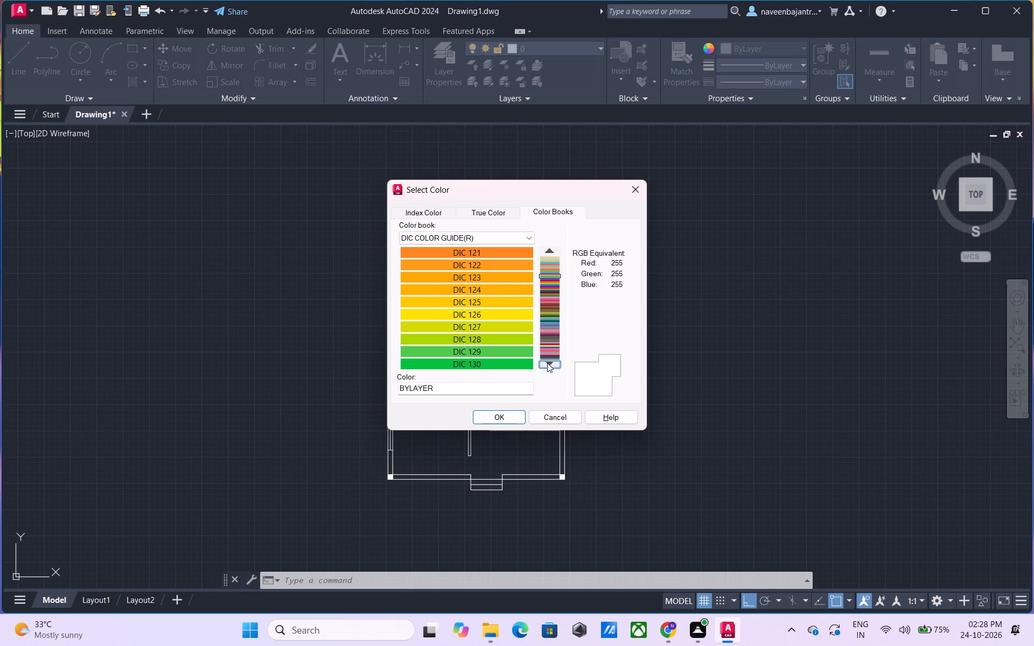
left_click(547, 363)
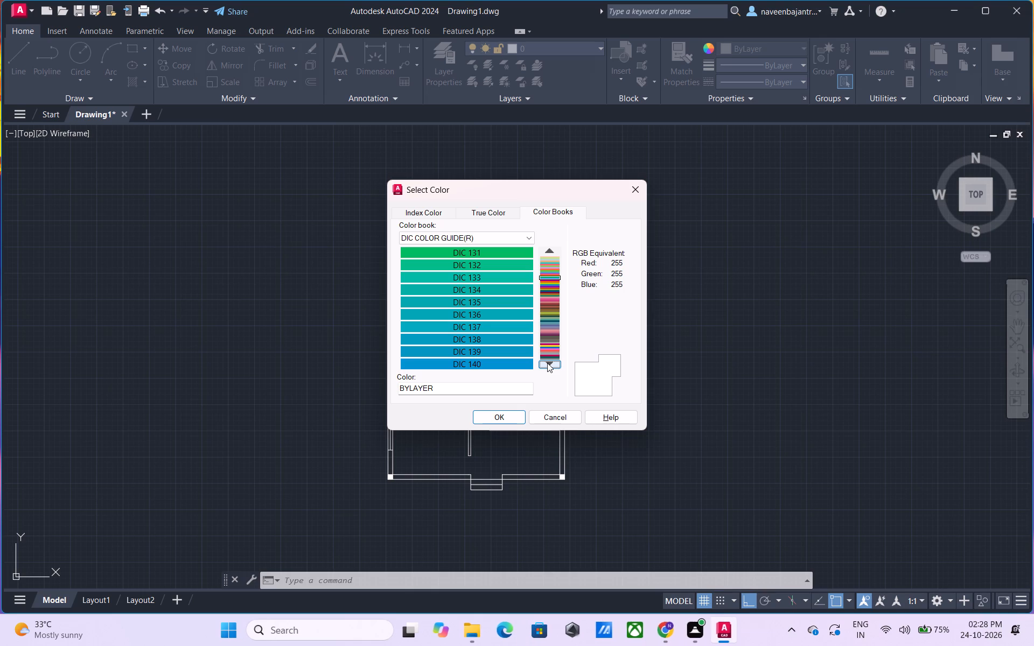
left_click(547, 363)
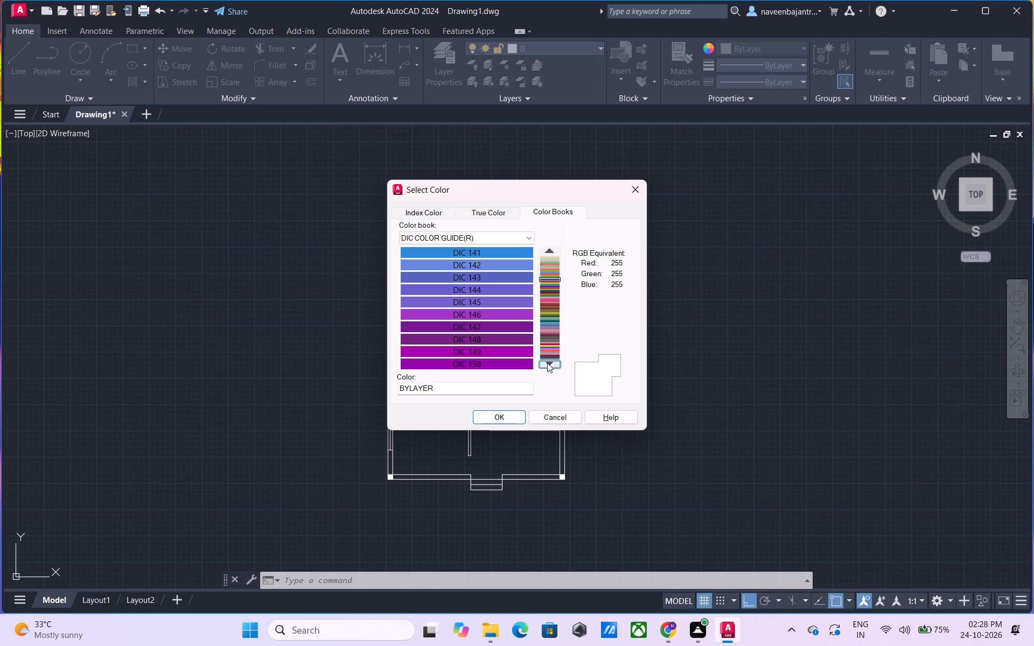
left_click(547, 363)
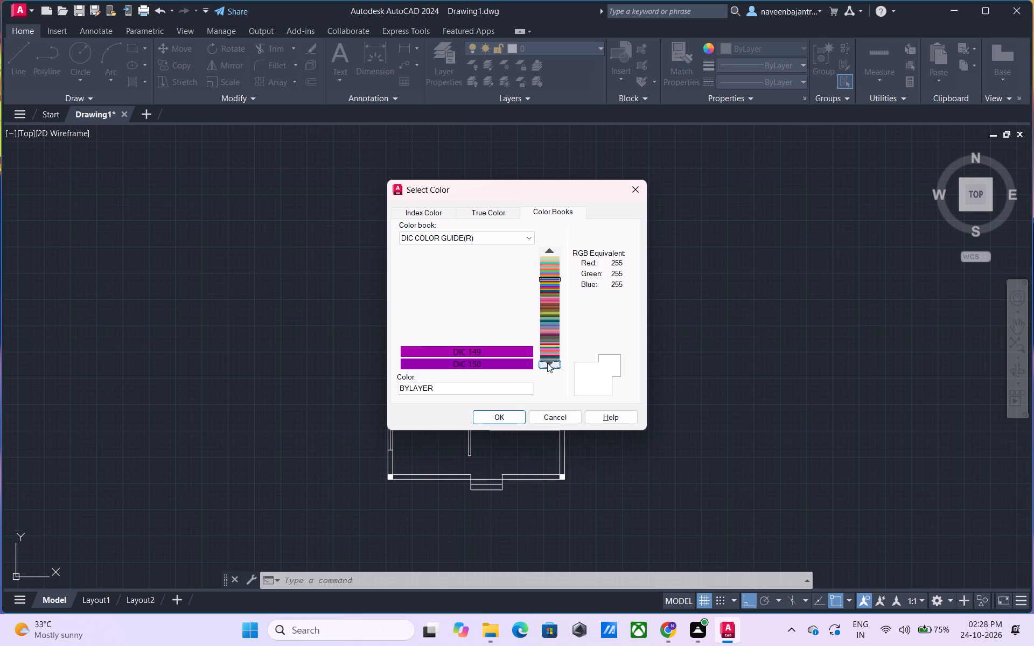
left_click(547, 363)
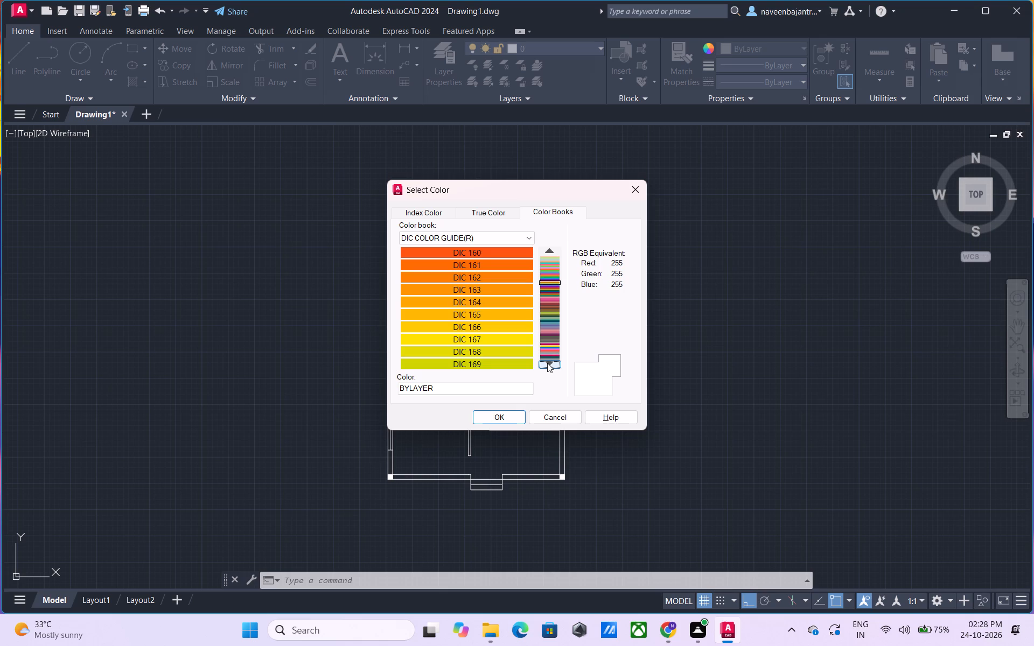
left_click(547, 363)
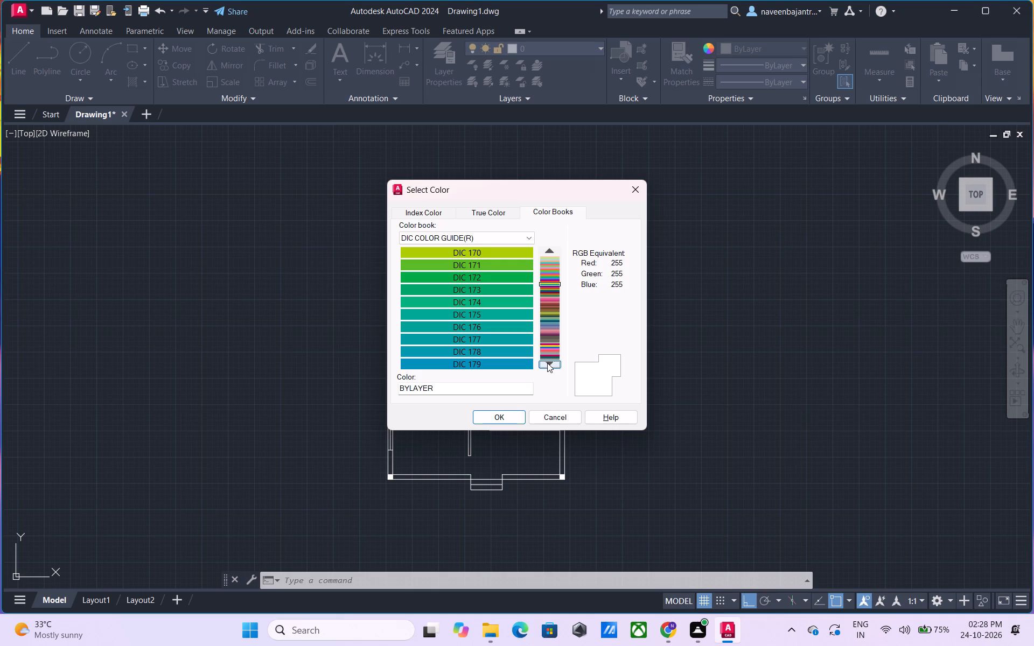
left_click(547, 363)
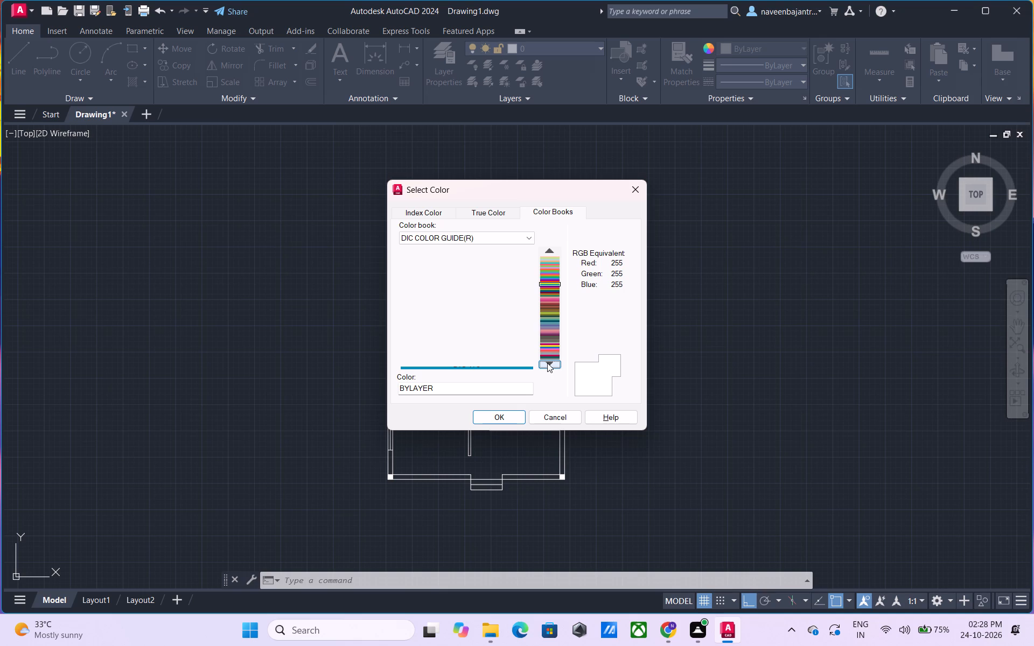
left_click(547, 363)
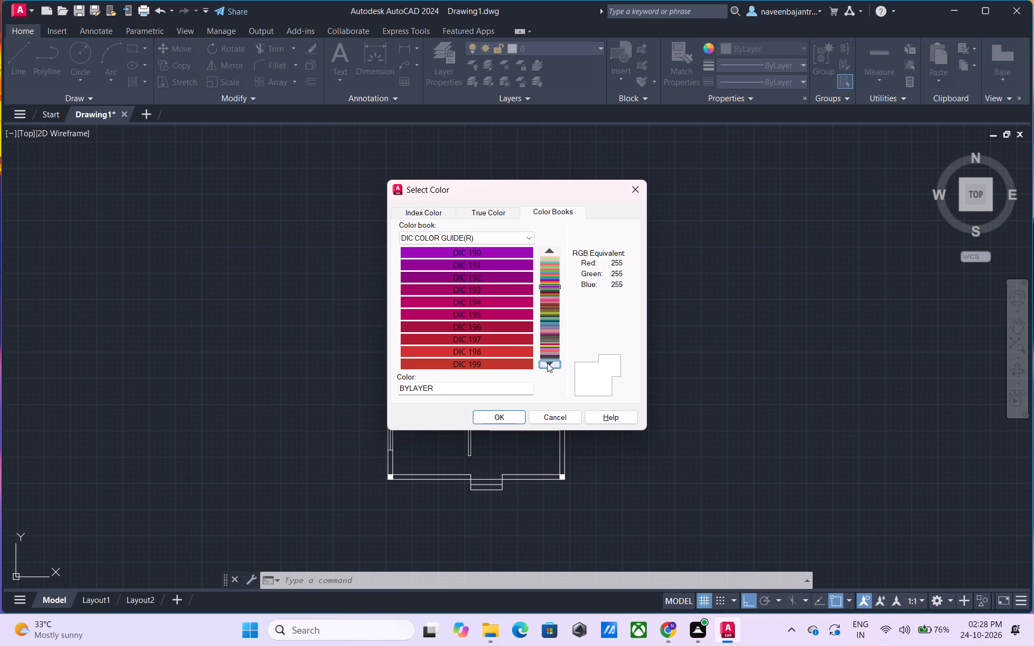
left_click(547, 363)
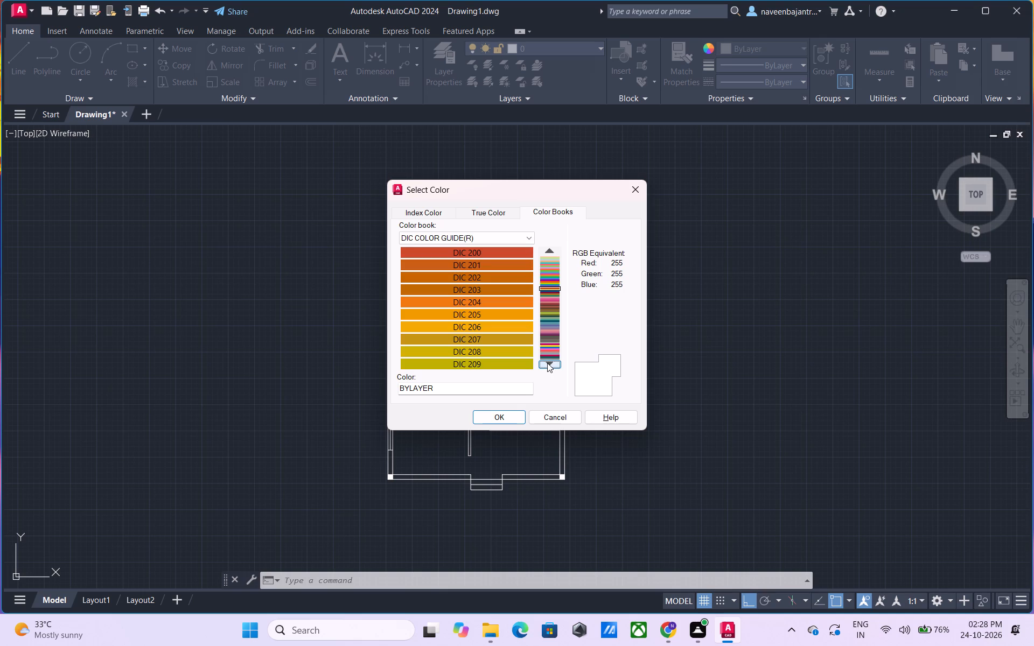
left_click(547, 363)
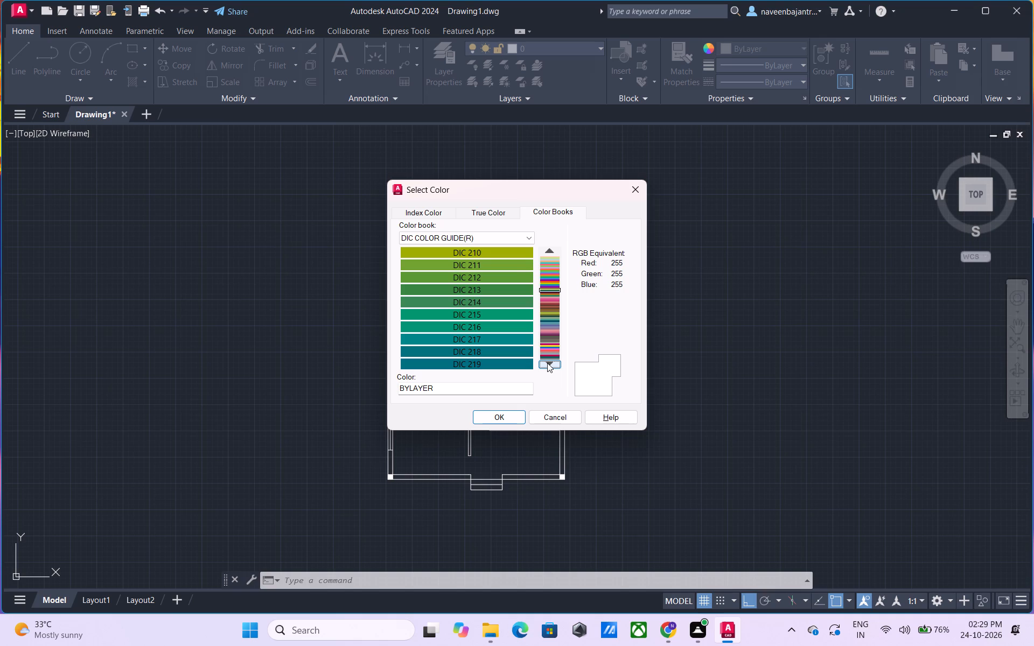
left_click(547, 363)
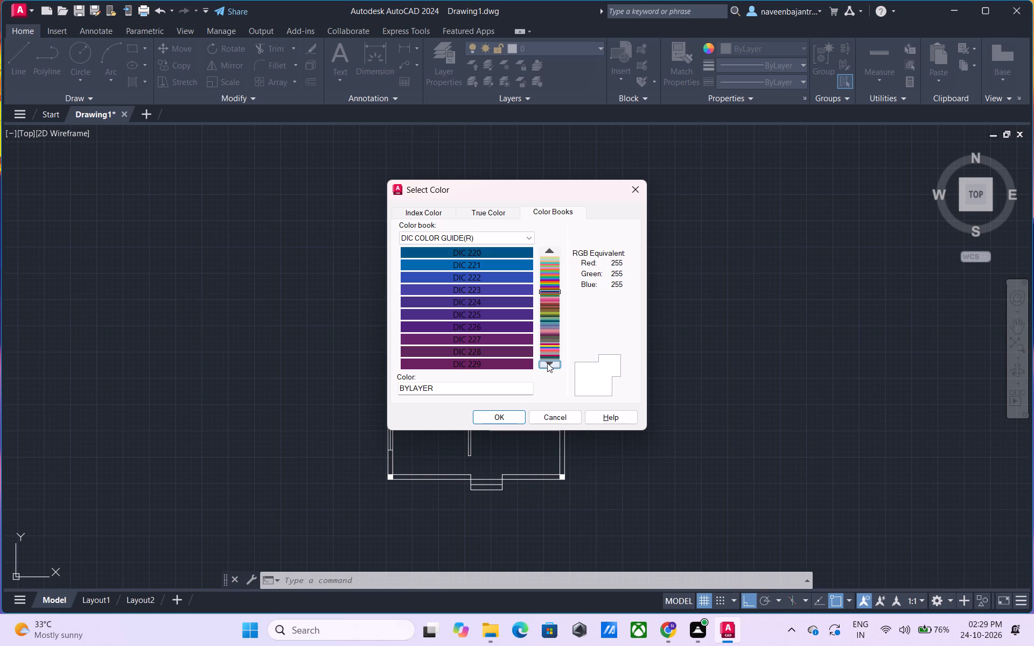
left_click(547, 363)
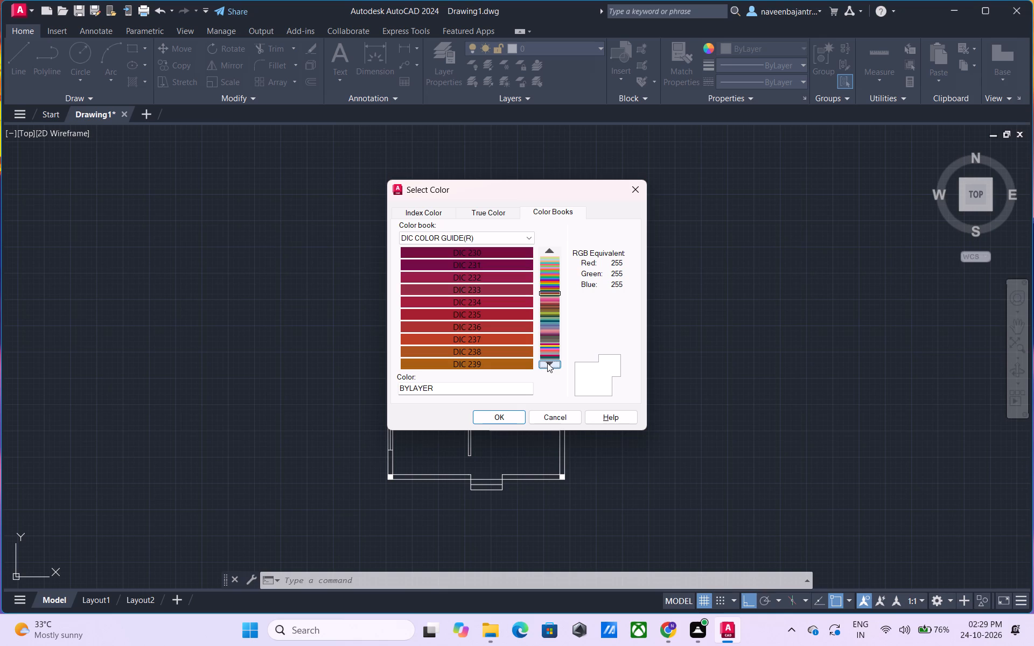
left_click(547, 363)
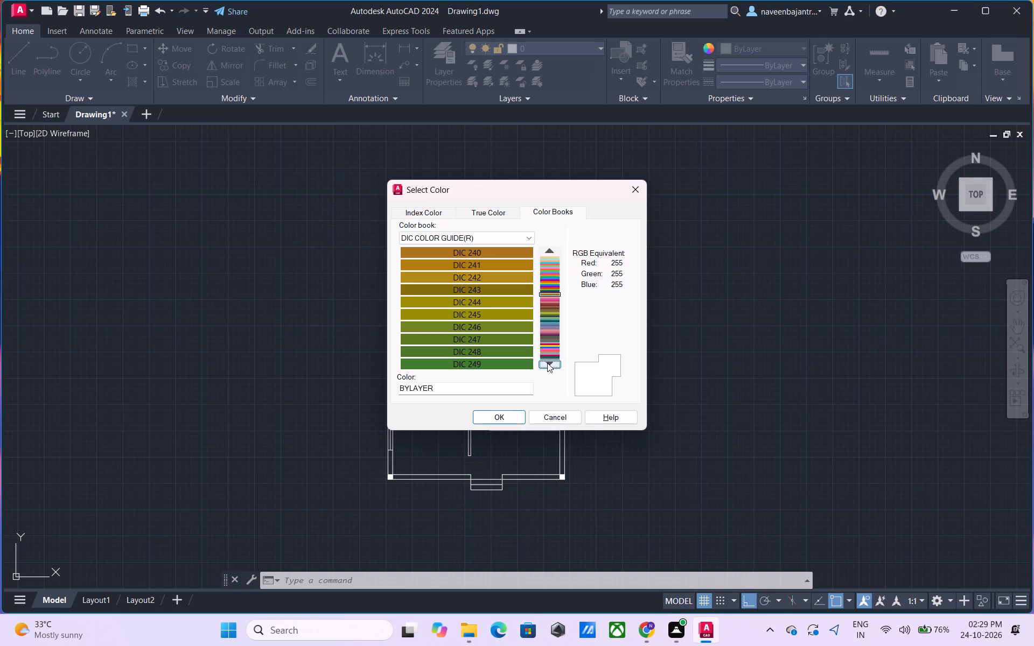
left_click(547, 363)
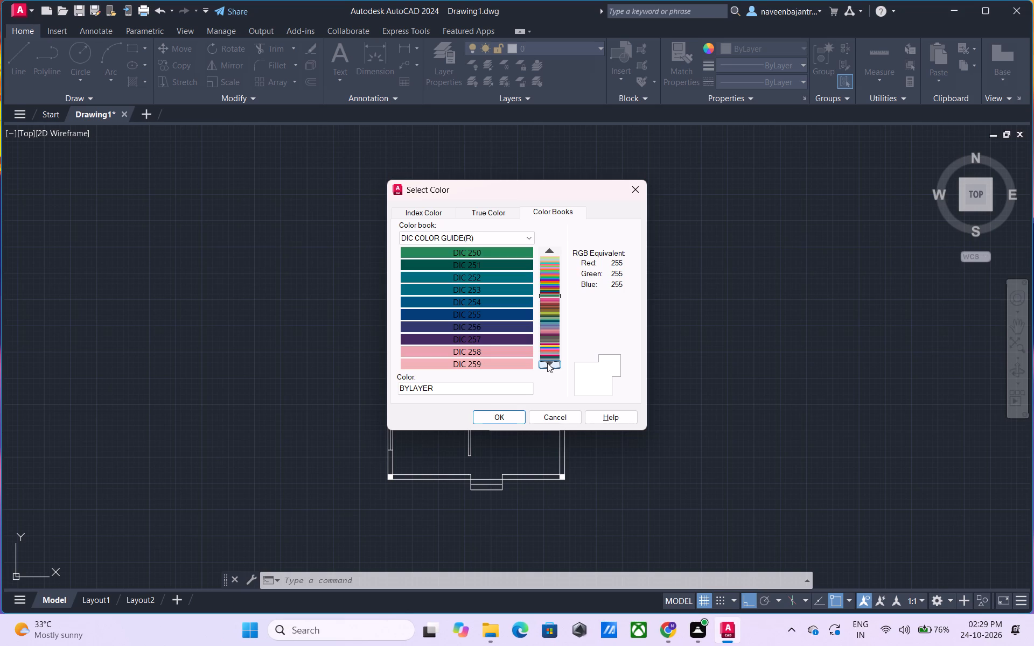
left_click(547, 363)
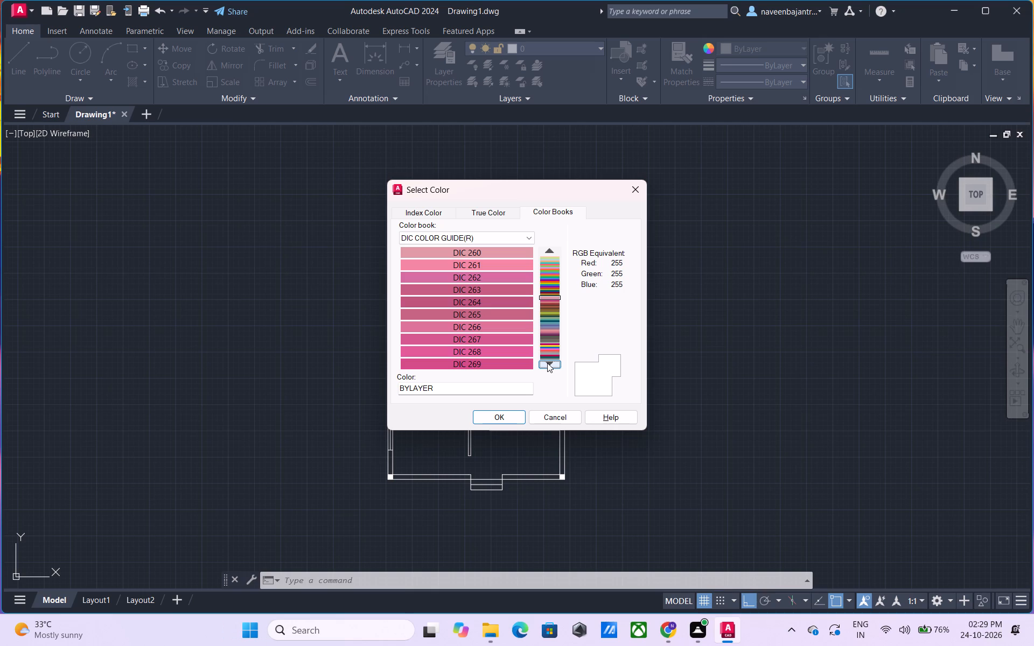
left_click(547, 363)
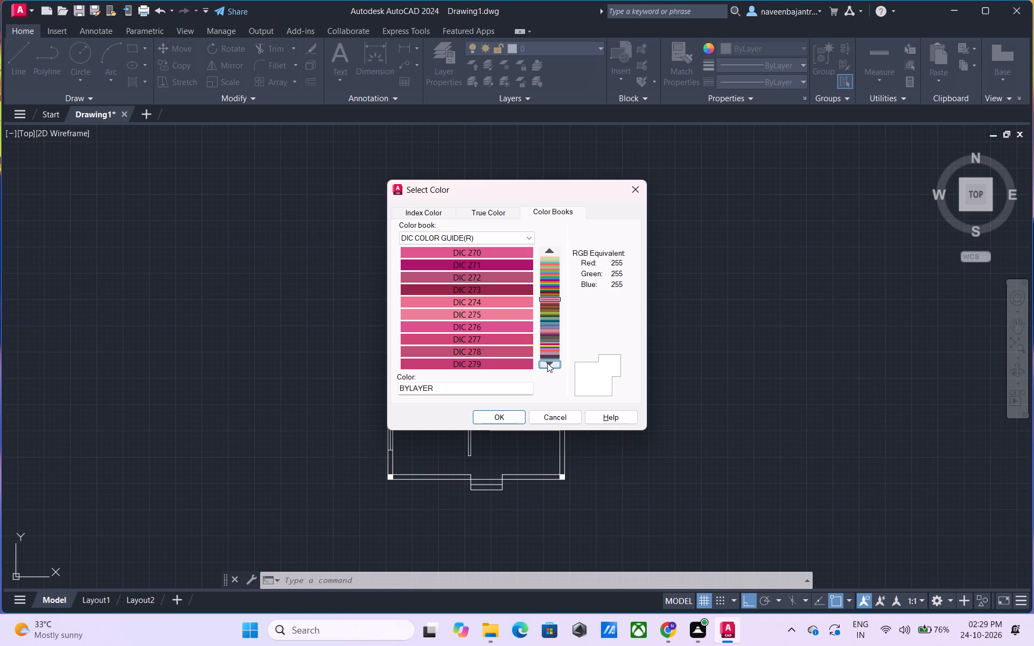
left_click(547, 363)
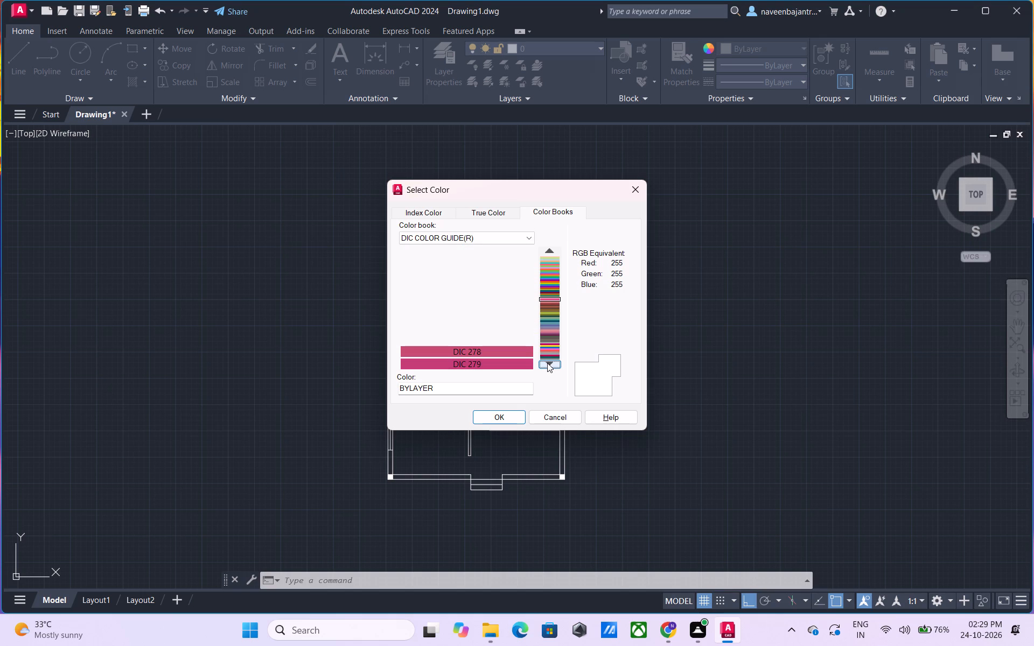
left_click(547, 363)
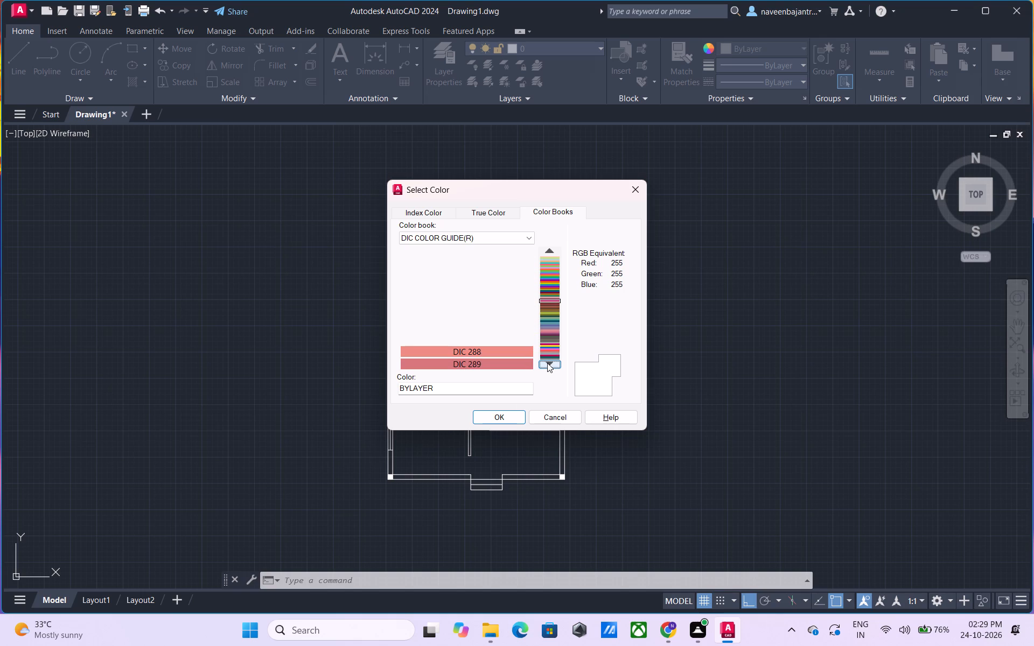
left_click(547, 363)
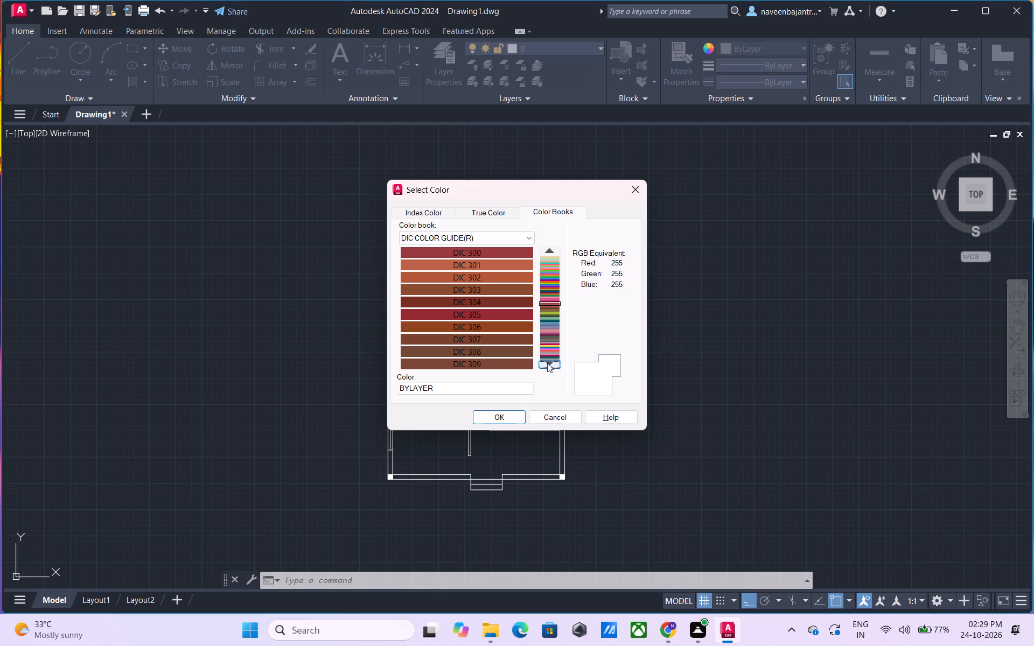
left_click(547, 363)
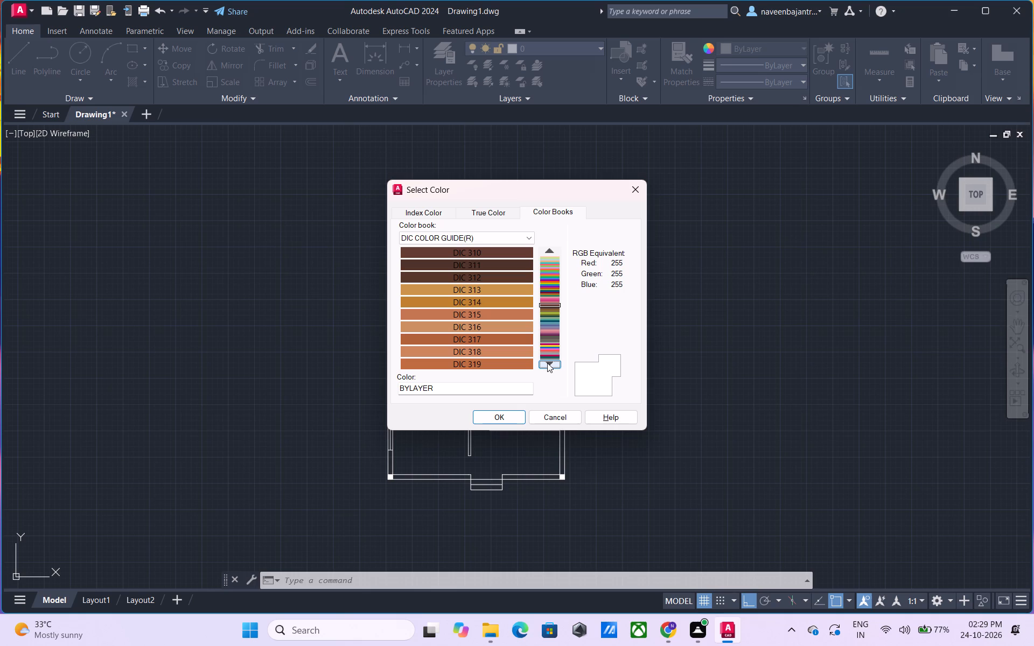
left_click(547, 363)
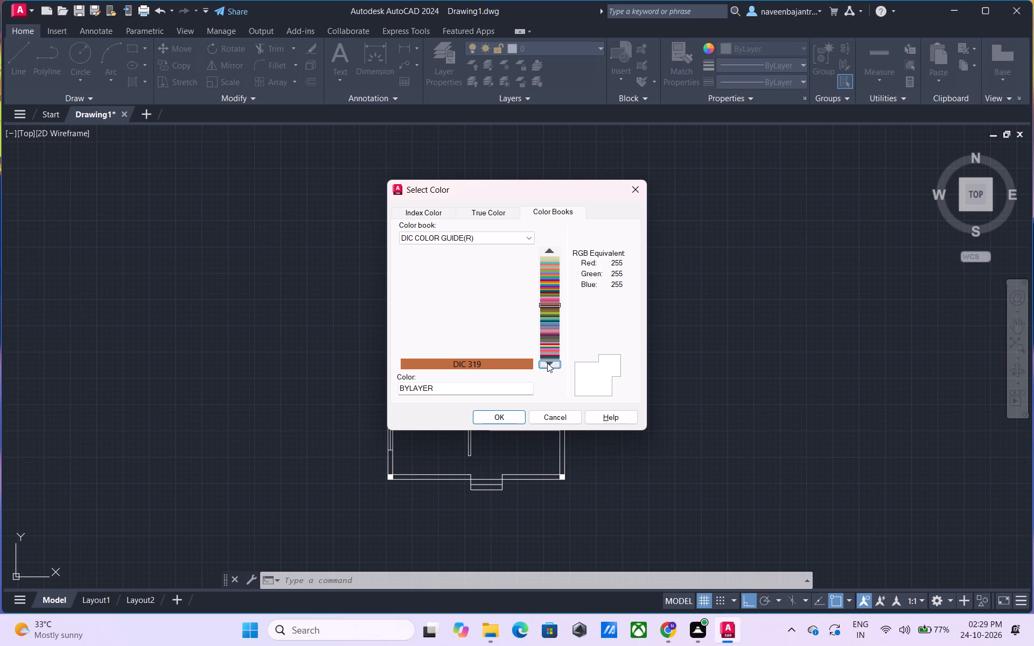
Look through the further brown, green, blue and purple swatches of the DIC COLOR GUIDE(R) color book for a current object color.
left_click(547, 363)
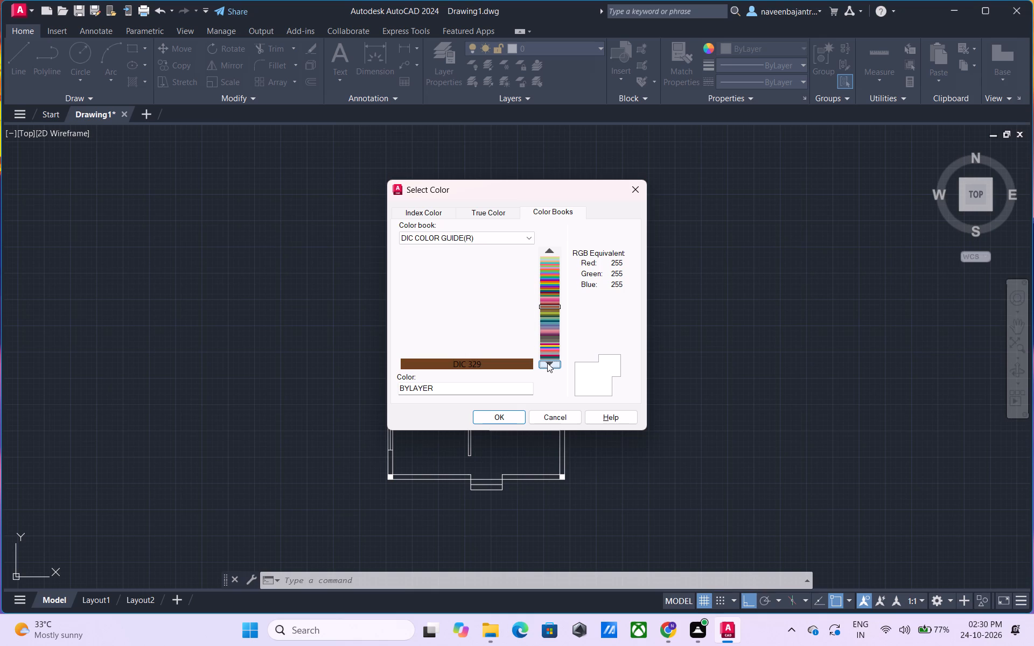
left_click(547, 363)
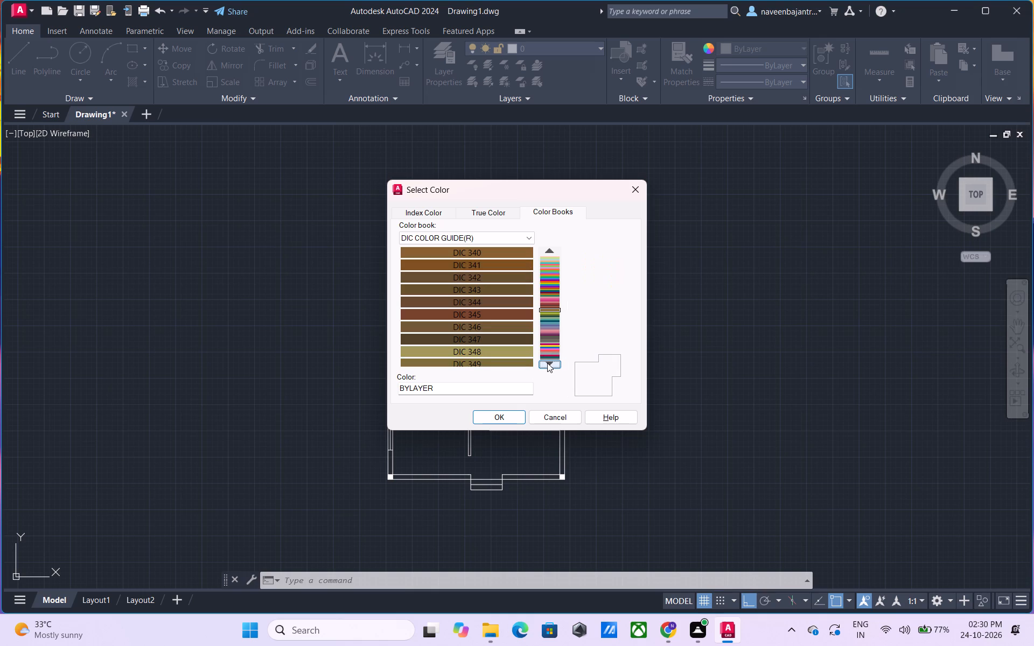
left_click(547, 363)
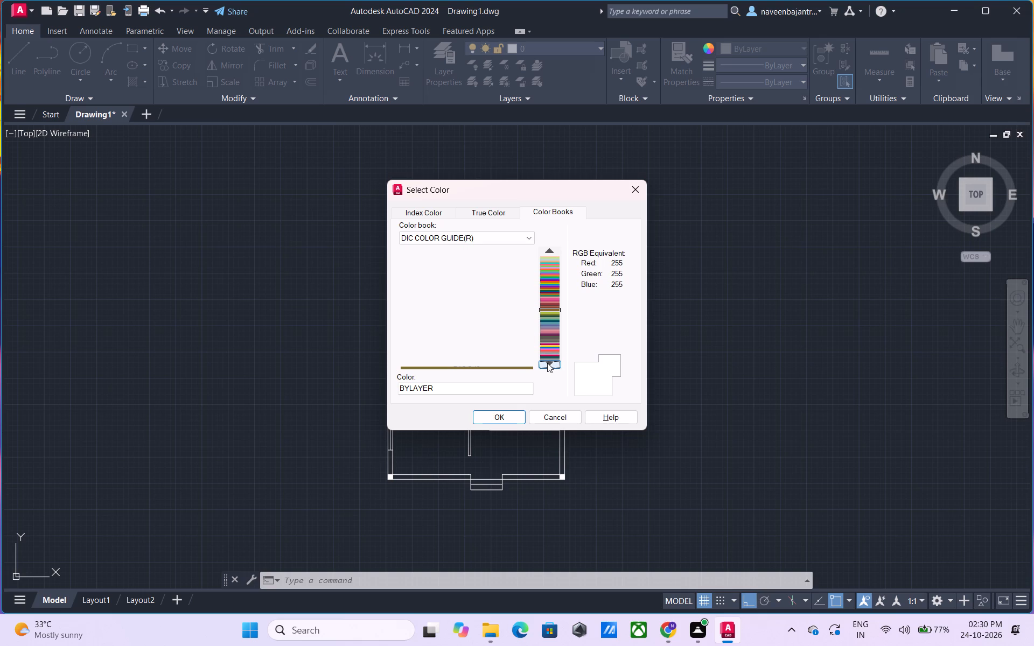
left_click(547, 363)
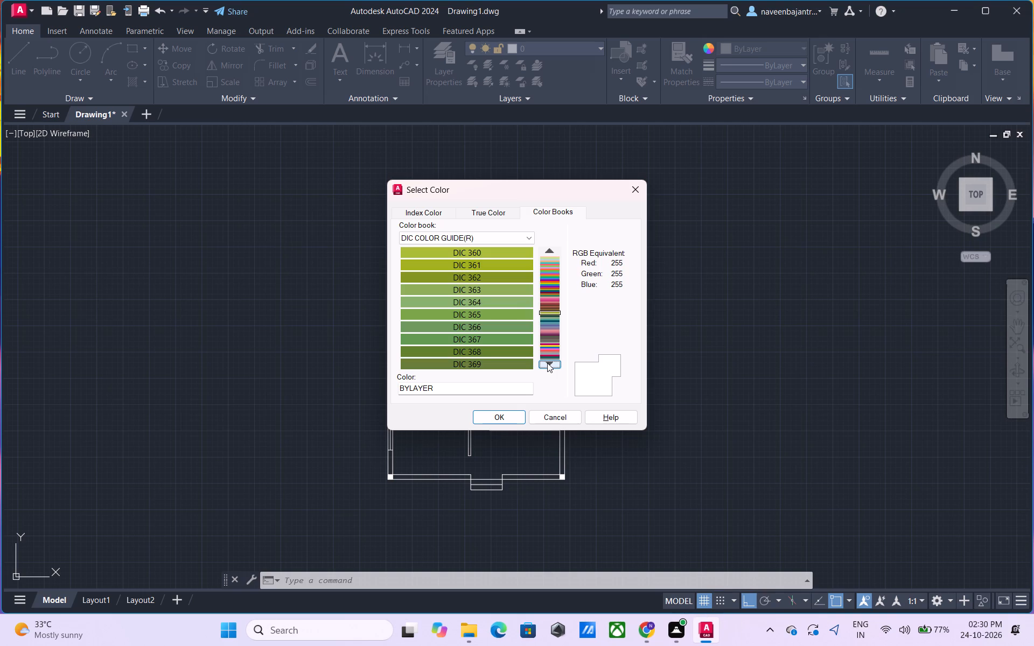
left_click(547, 363)
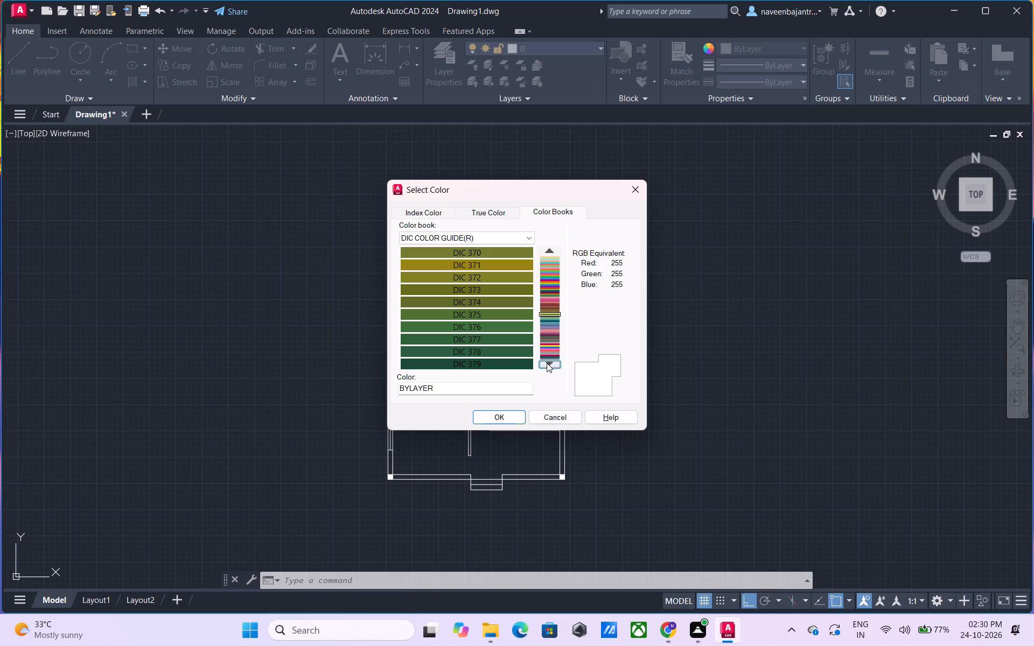
left_click(547, 363)
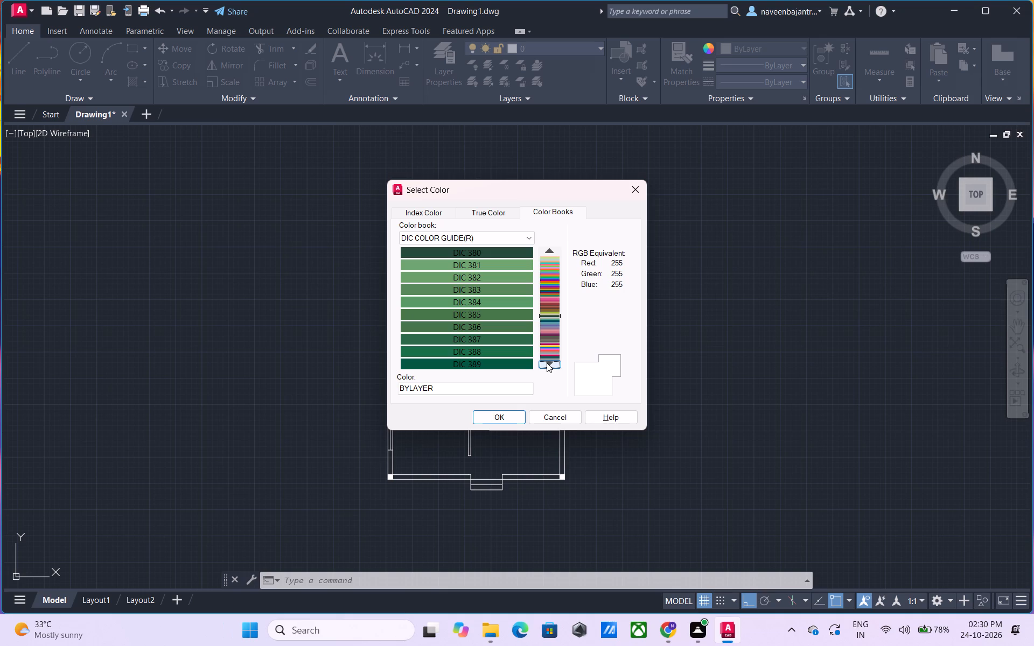
left_click(547, 363)
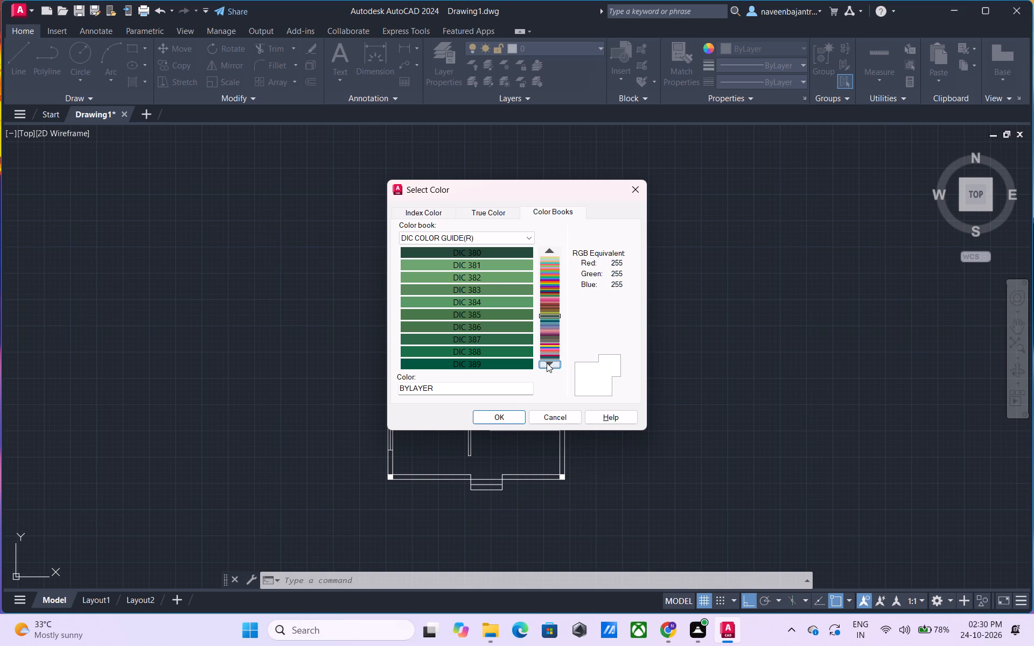
left_click(547, 363)
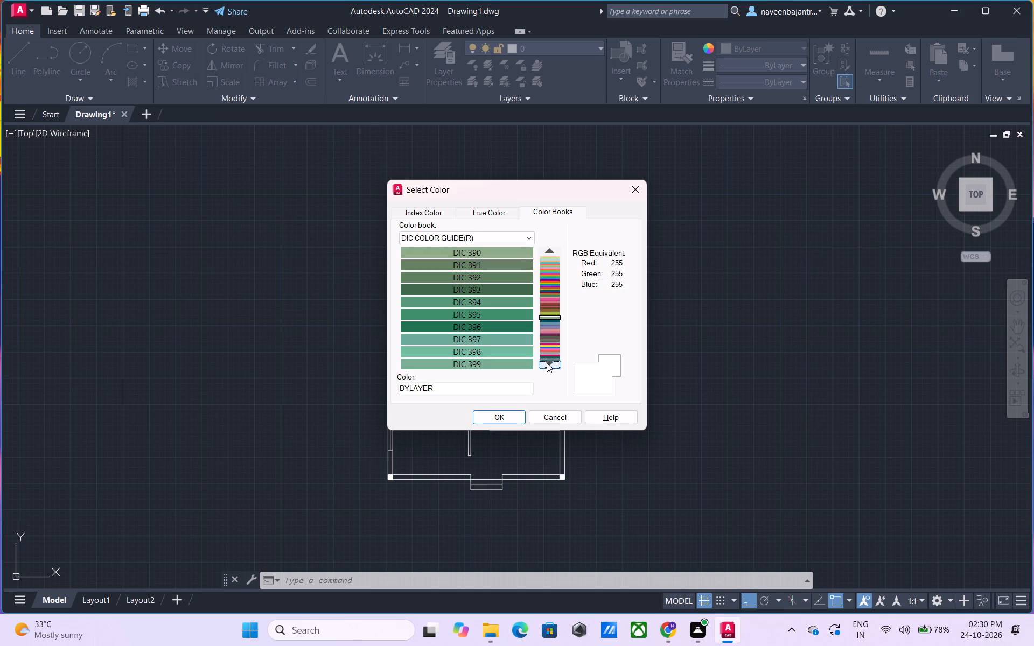
left_click(547, 363)
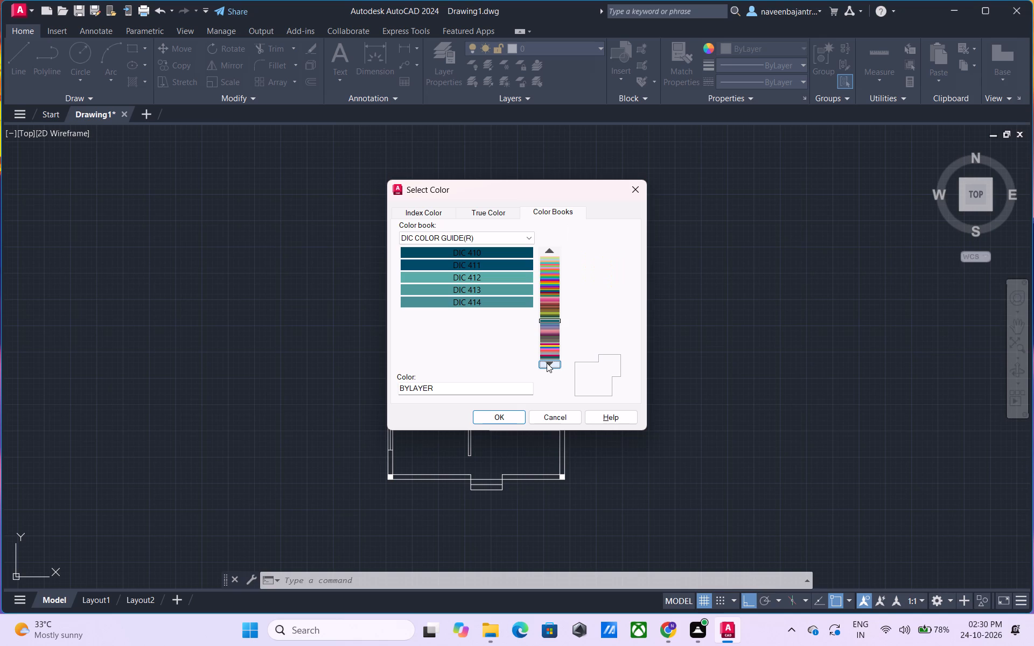
left_click(547, 363)
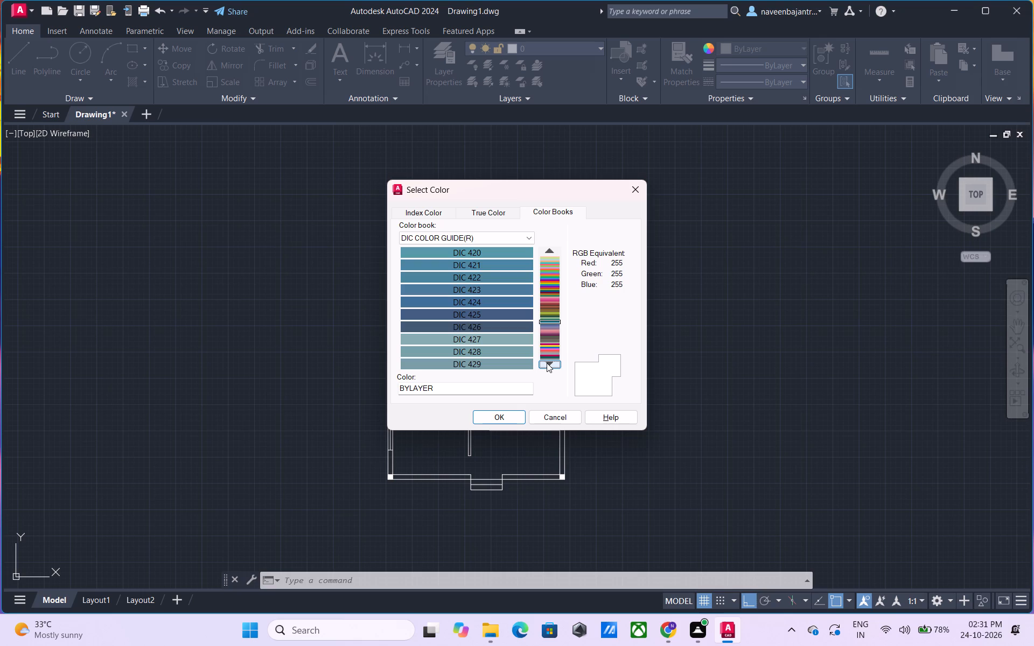
left_click(547, 363)
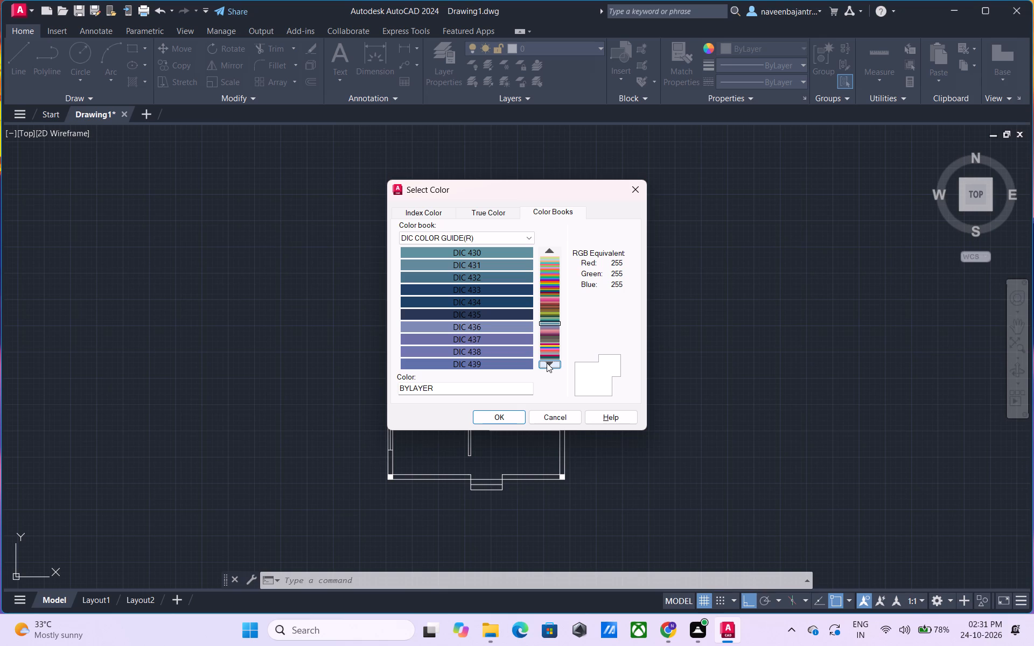
left_click(547, 363)
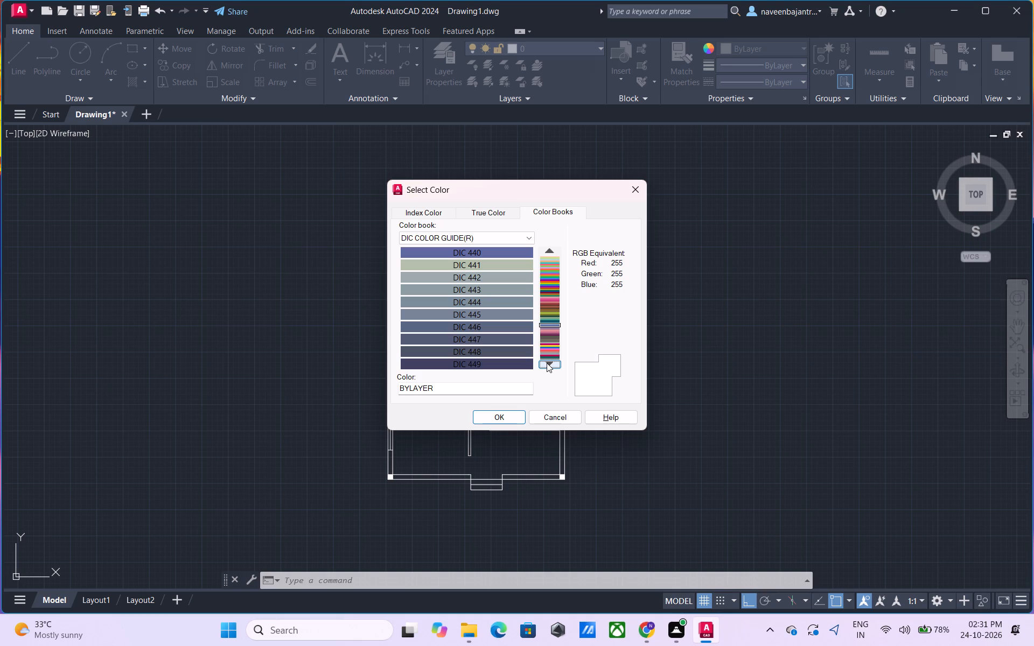
left_click(547, 363)
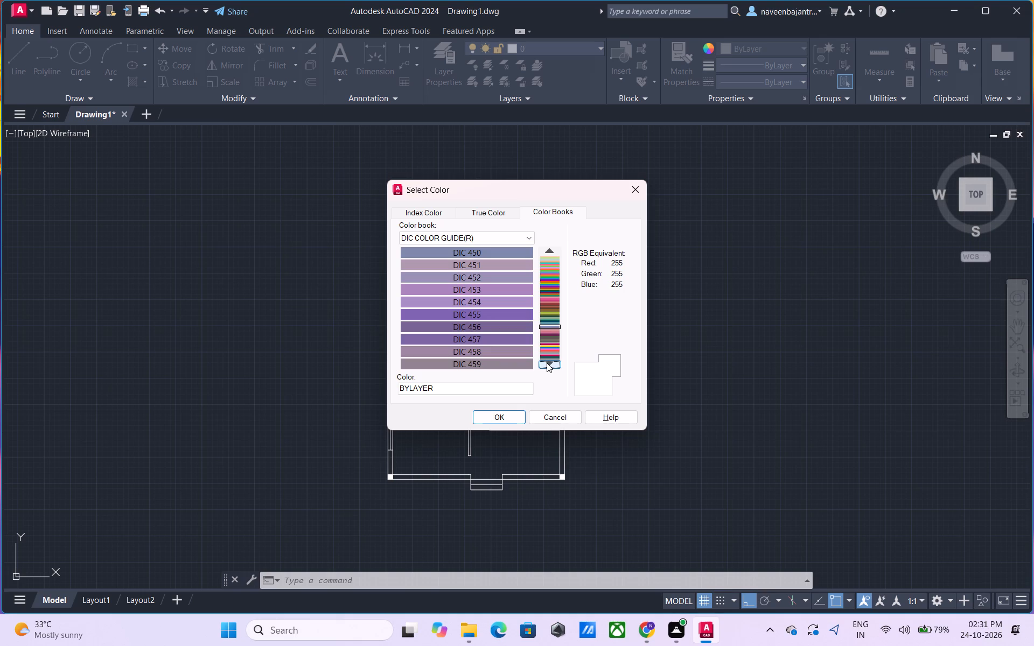
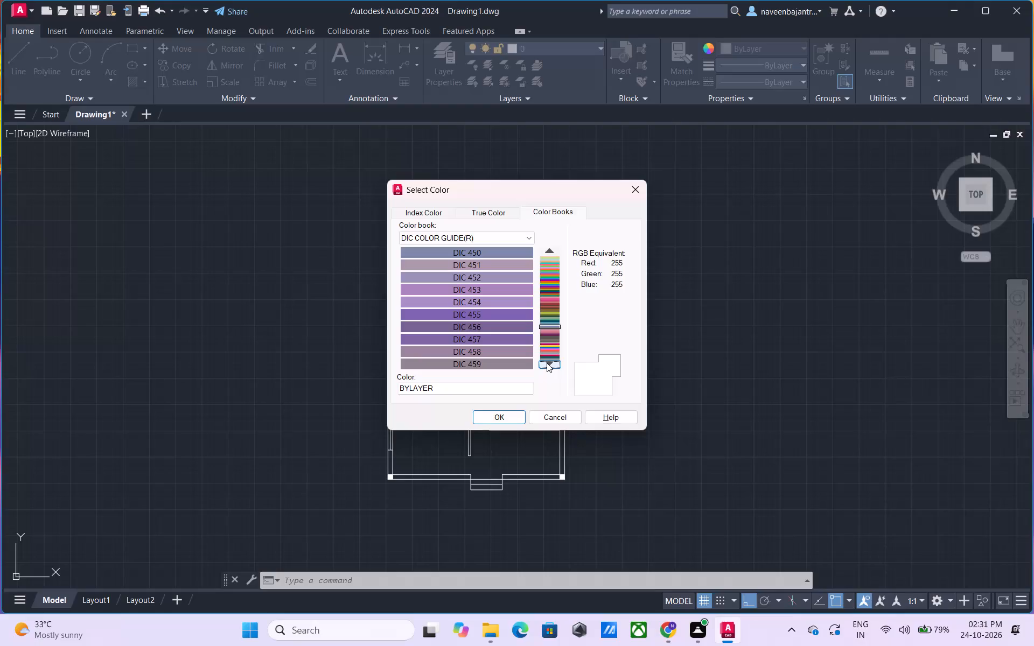
Look through the remaining purple, pink, brown, gray and vivid swatches of the DIC COLOR GUIDE(R) color book for a current object color.
left_click(547, 363)
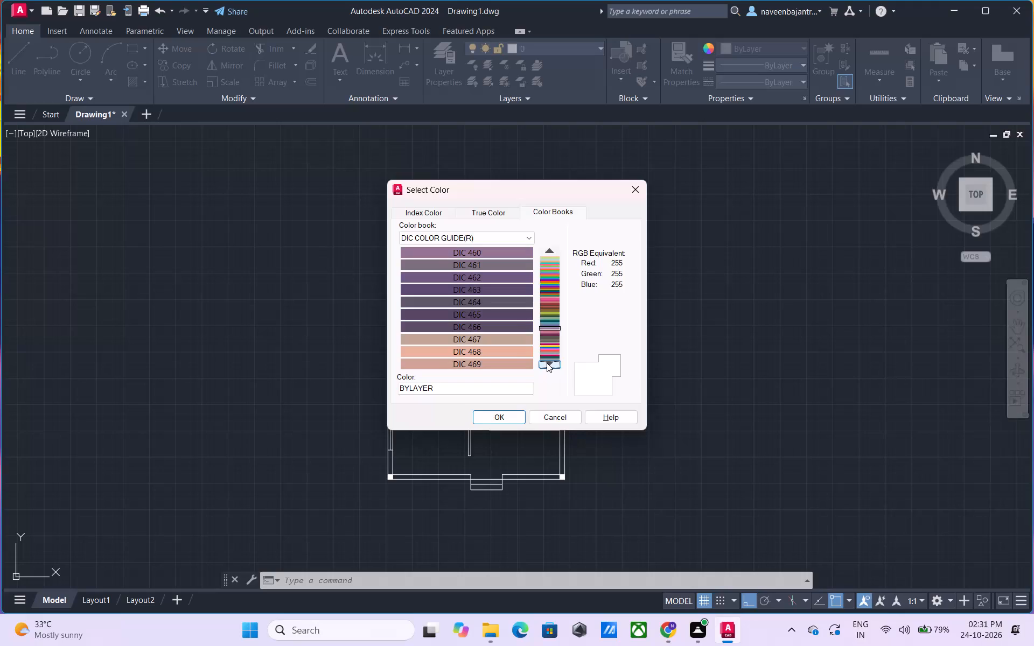
left_click(547, 363)
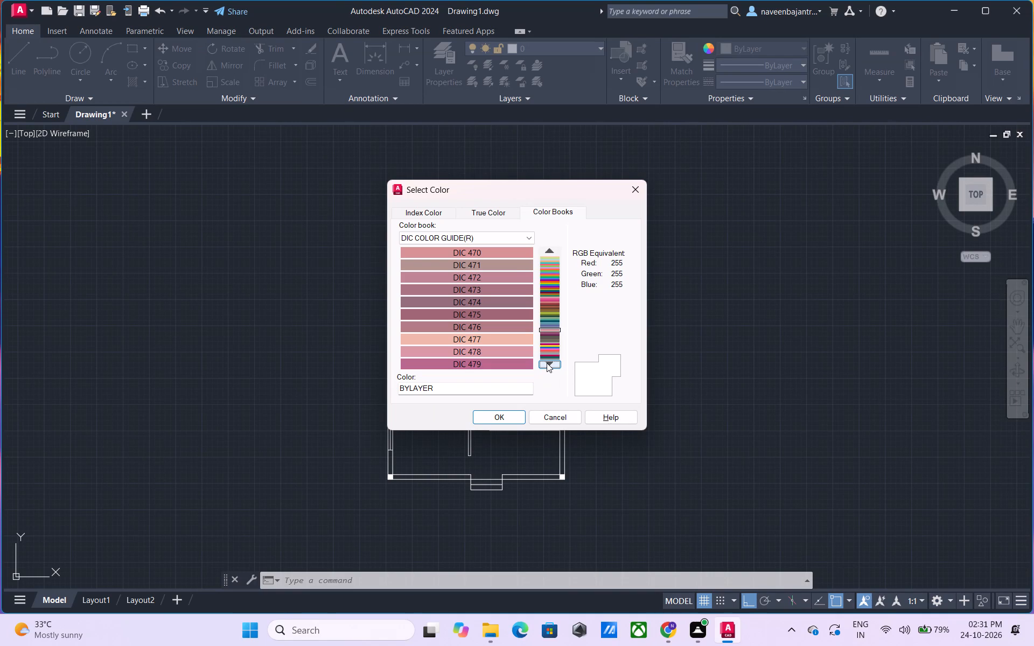
left_click(547, 363)
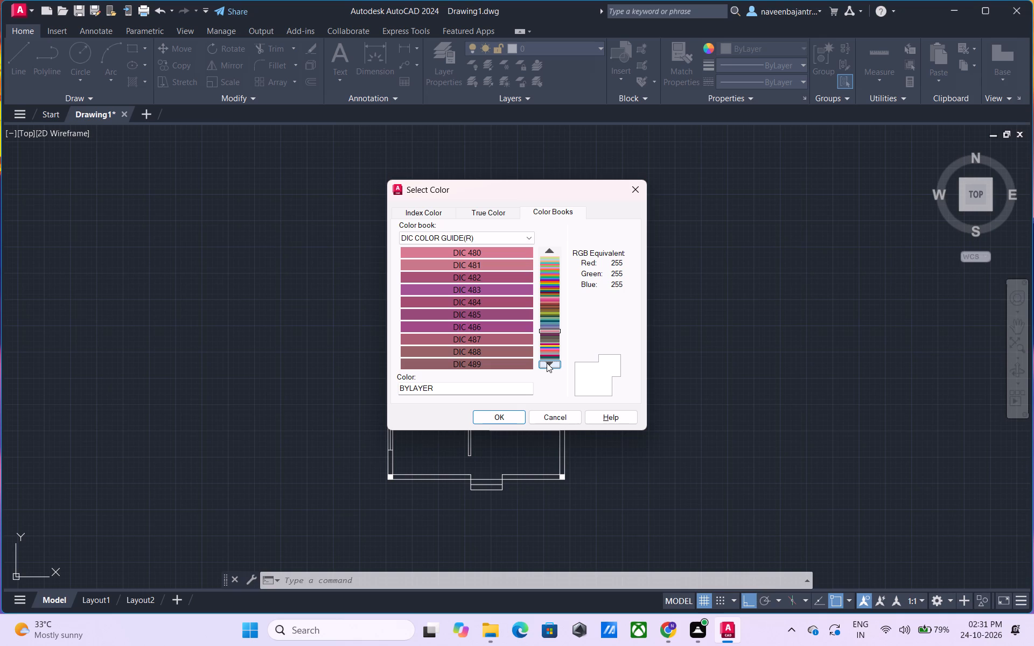
left_click(547, 363)
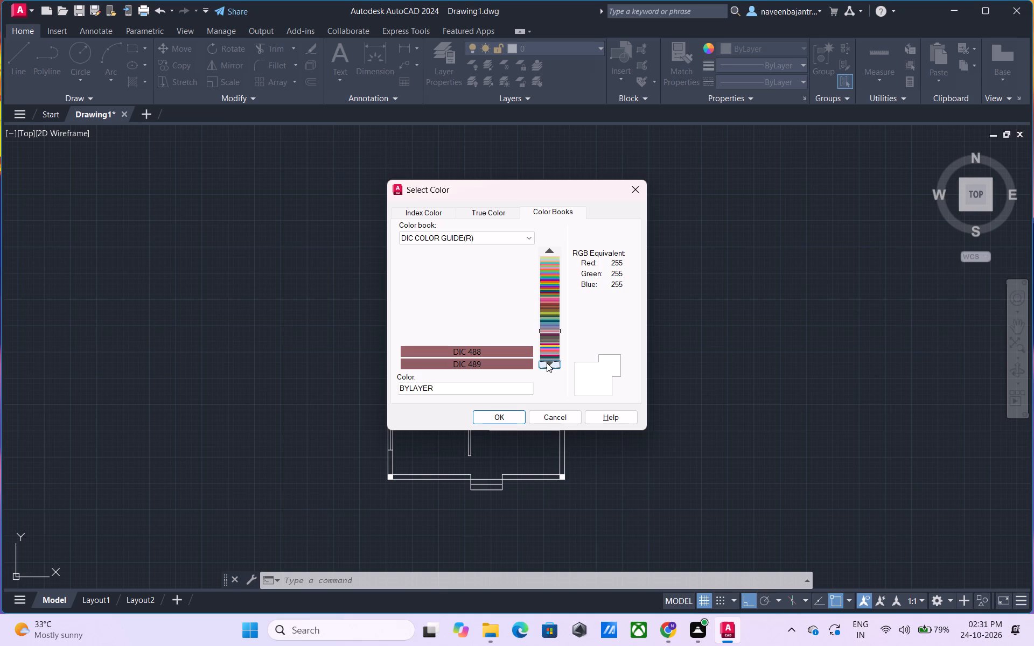
left_click(547, 363)
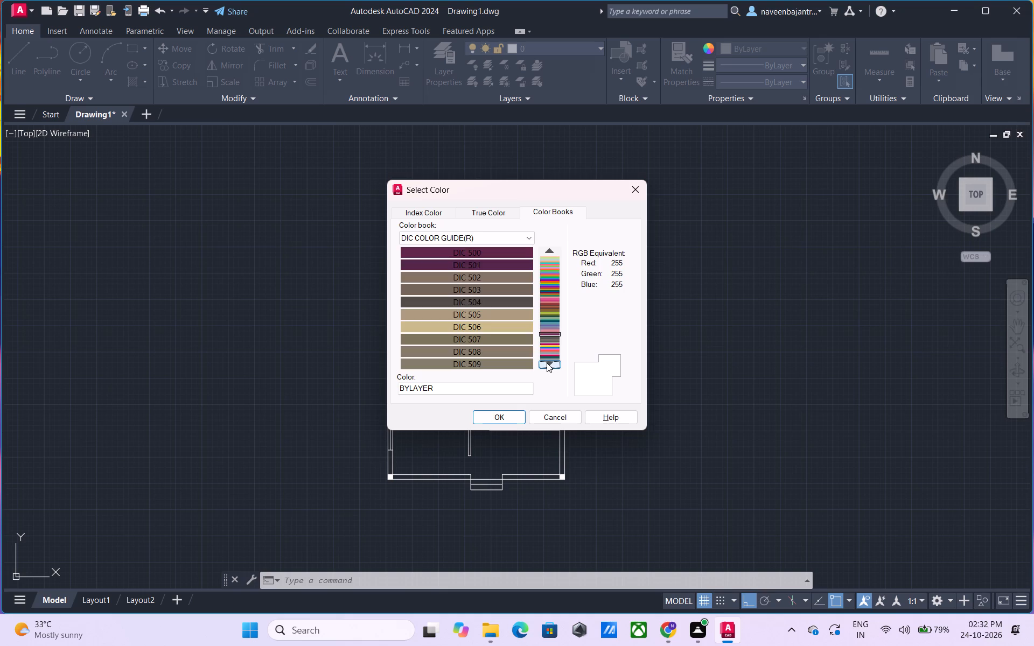
left_click(547, 363)
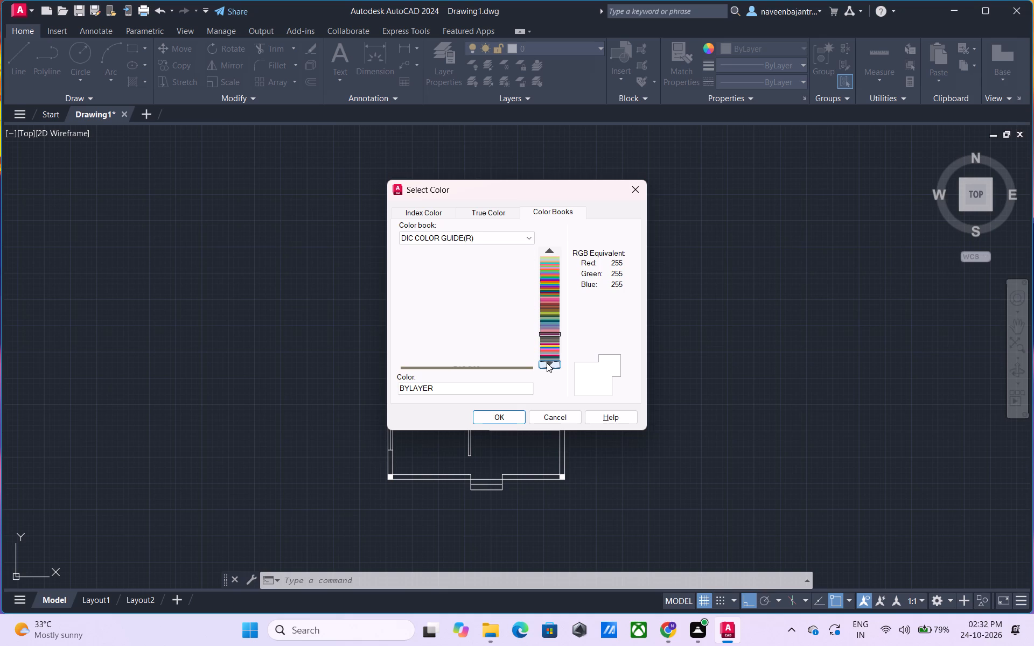
left_click(547, 363)
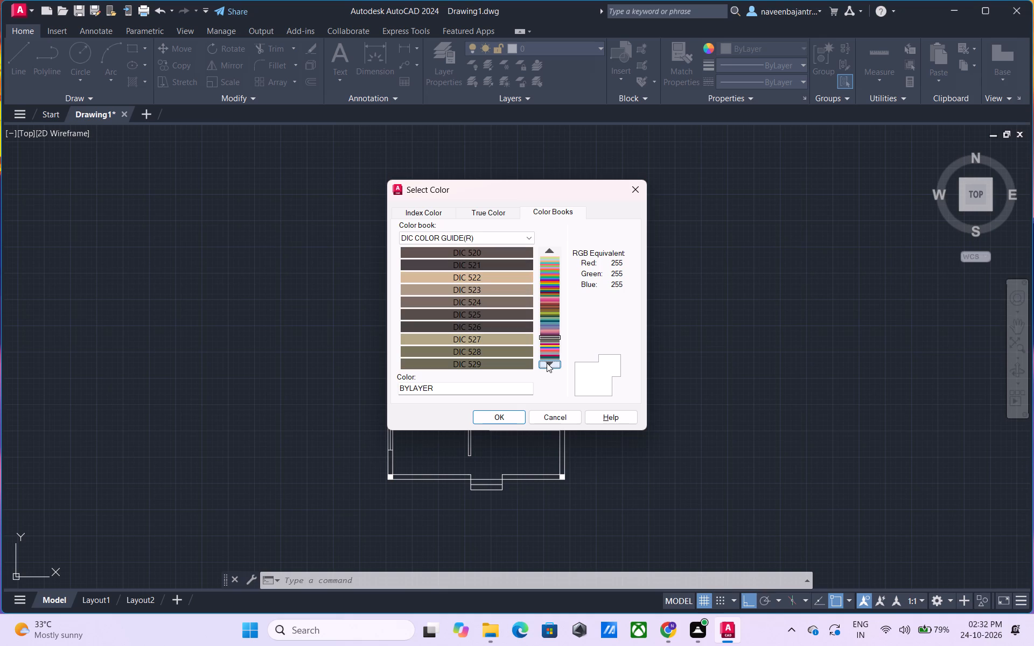
left_click(547, 363)
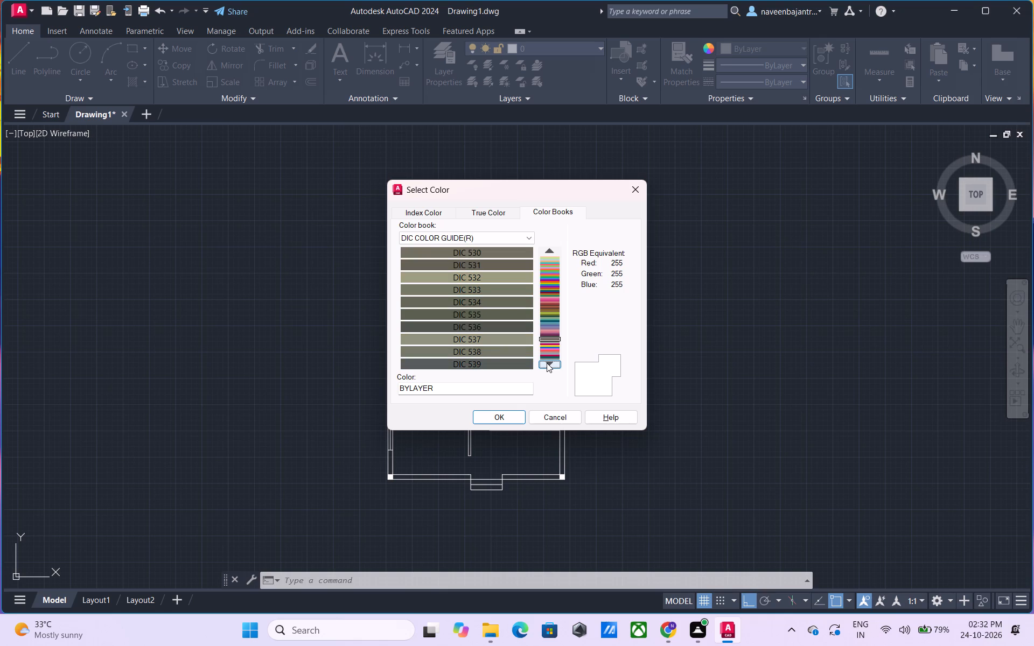
left_click(547, 363)
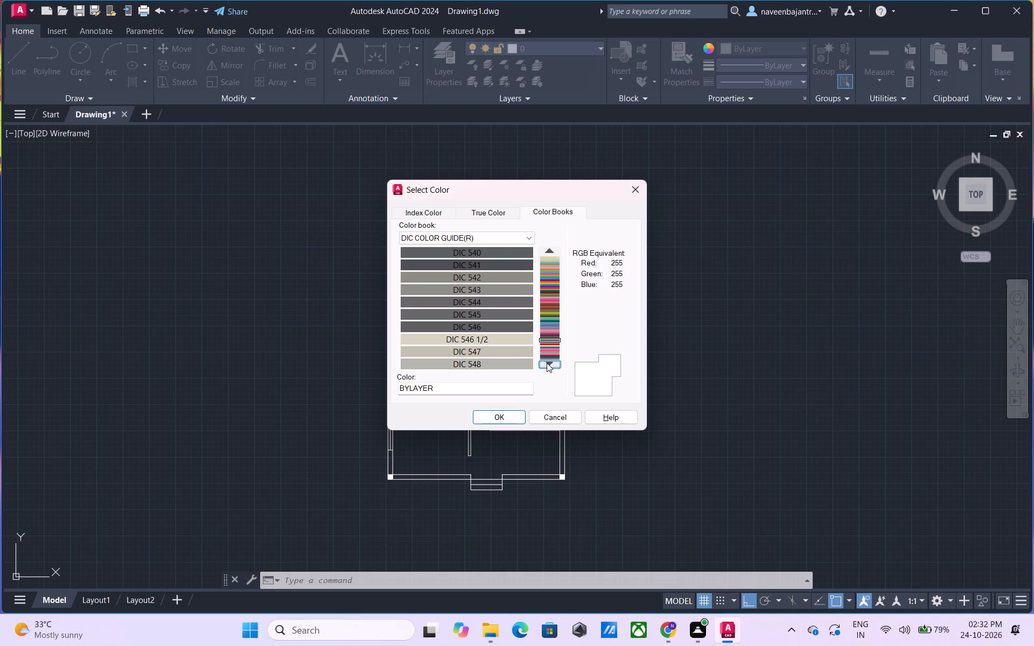
left_click(547, 363)
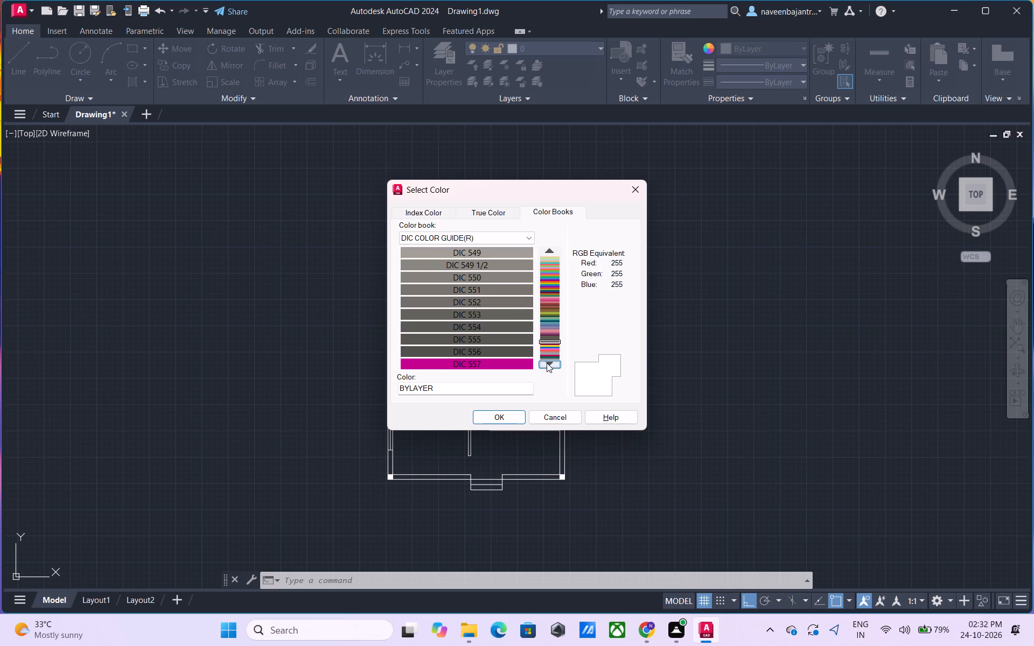
left_click(547, 363)
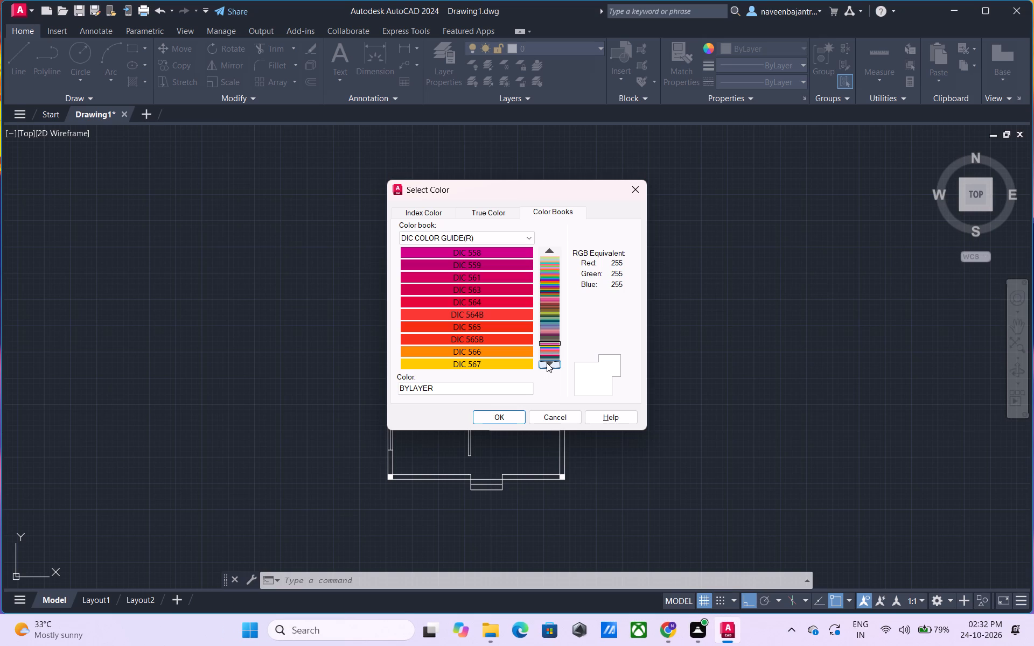
left_click(547, 363)
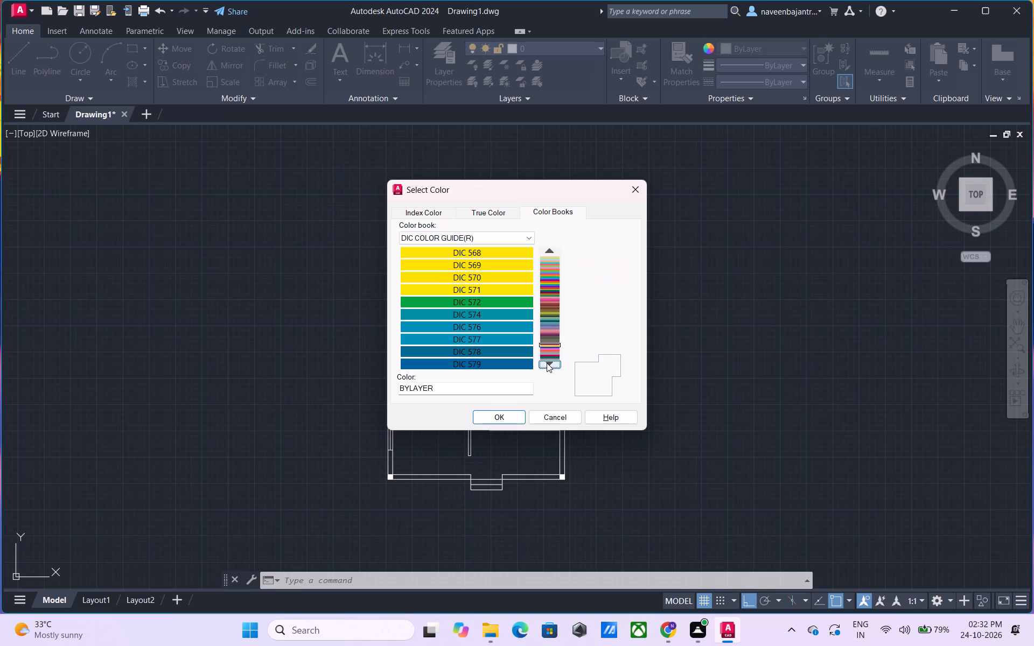
left_click(547, 363)
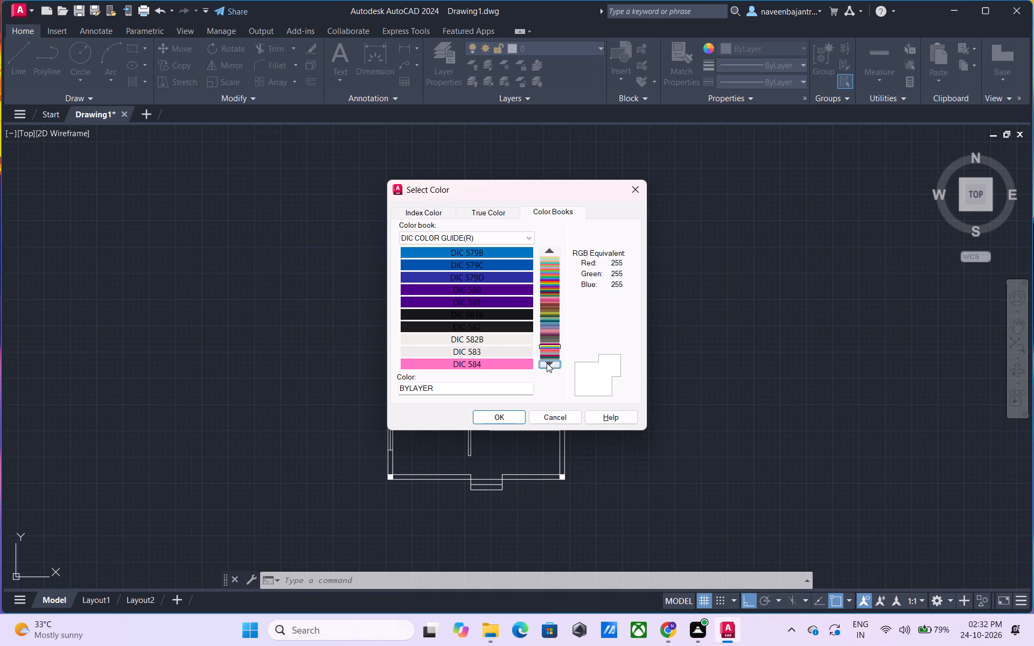
left_click(547, 363)
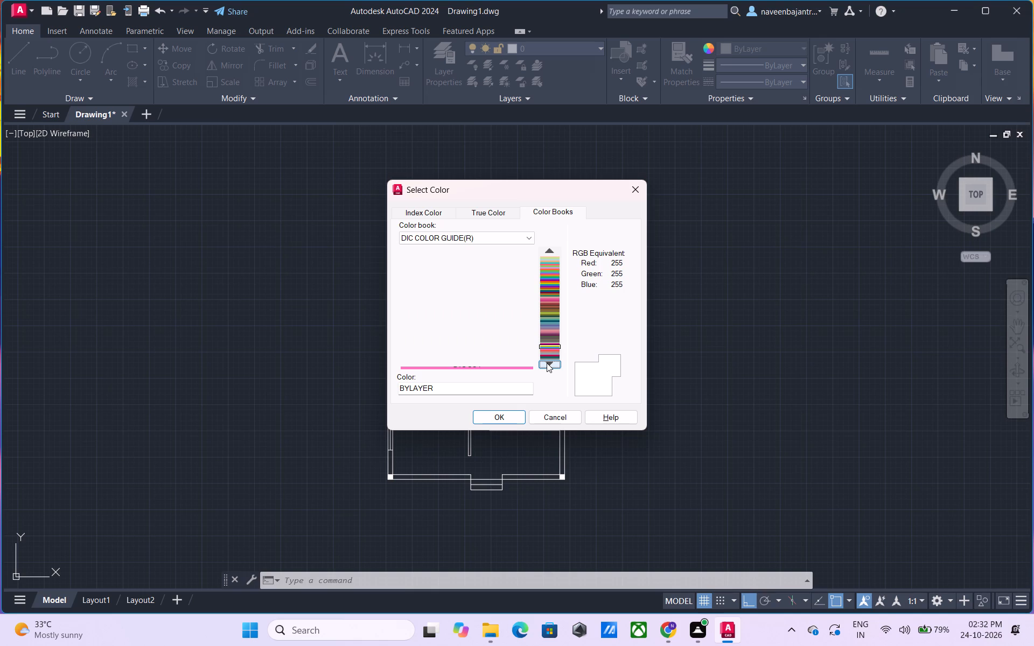
left_click(547, 363)
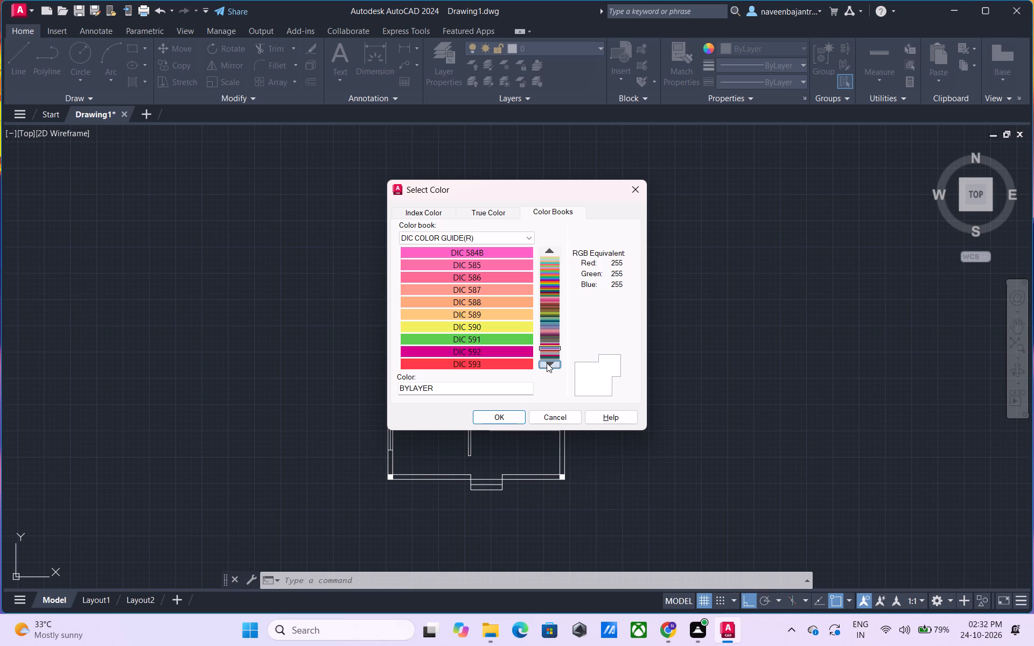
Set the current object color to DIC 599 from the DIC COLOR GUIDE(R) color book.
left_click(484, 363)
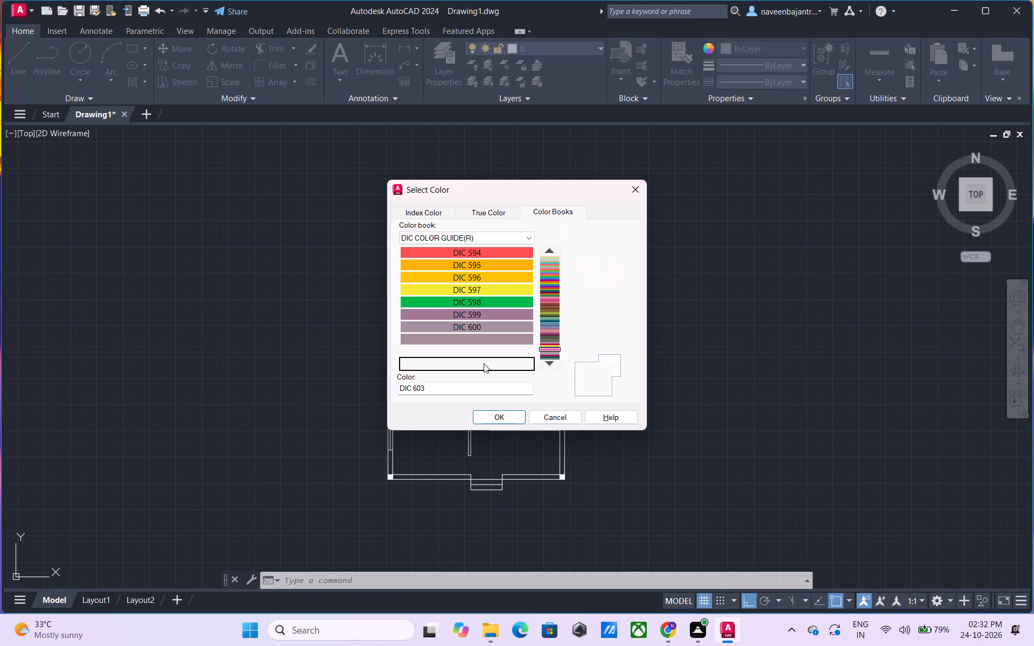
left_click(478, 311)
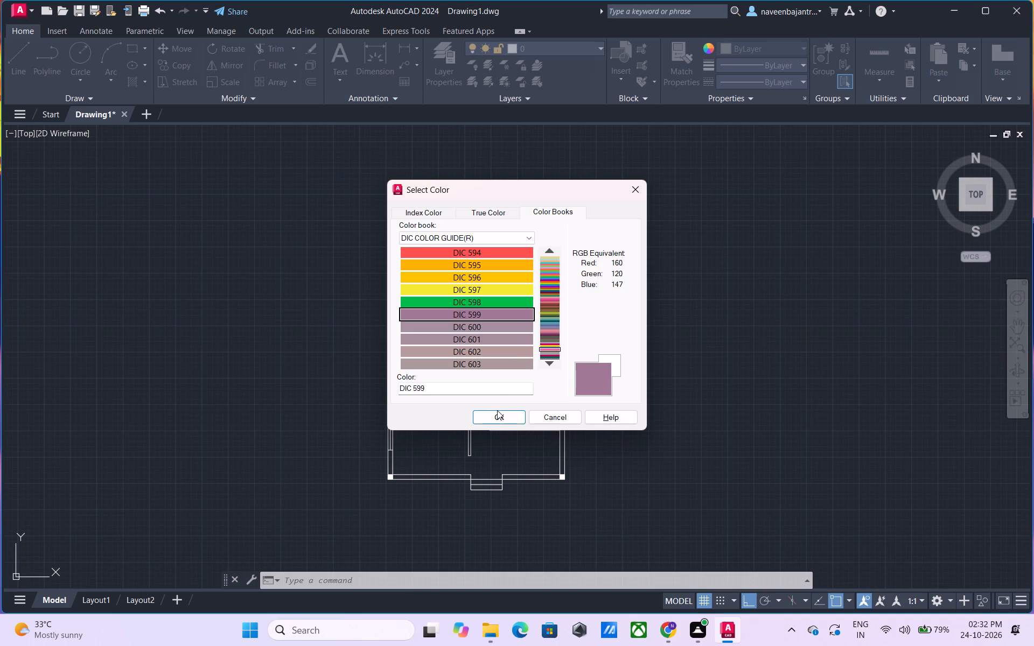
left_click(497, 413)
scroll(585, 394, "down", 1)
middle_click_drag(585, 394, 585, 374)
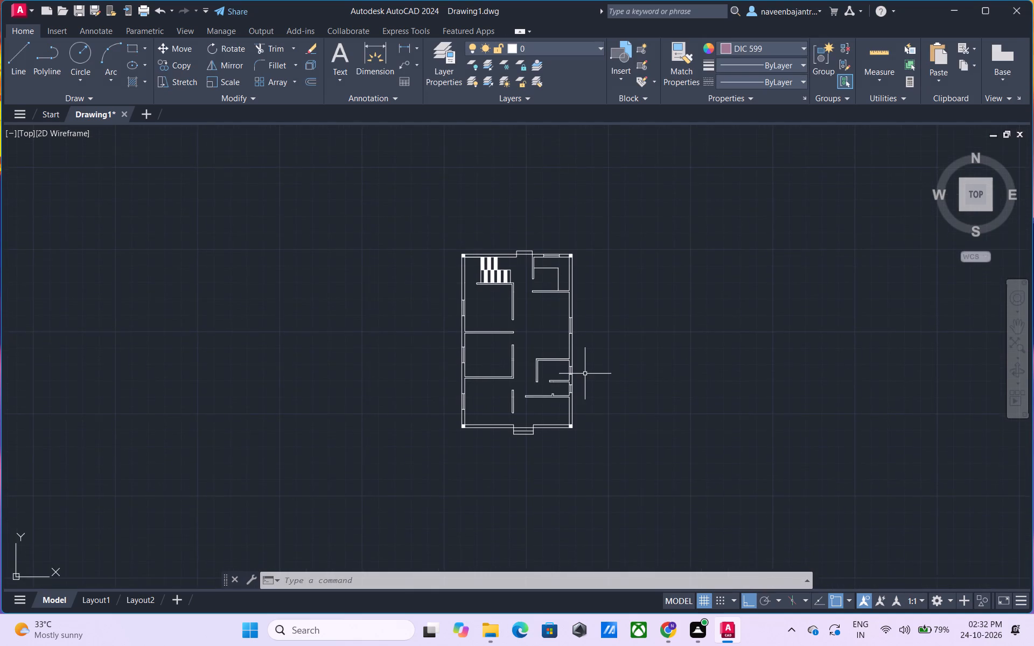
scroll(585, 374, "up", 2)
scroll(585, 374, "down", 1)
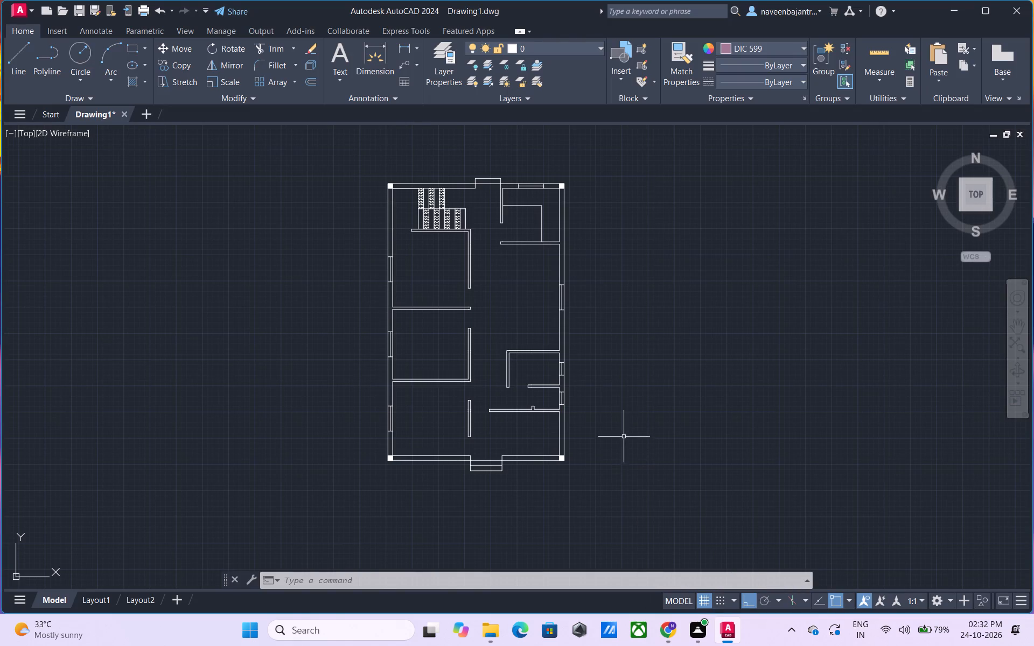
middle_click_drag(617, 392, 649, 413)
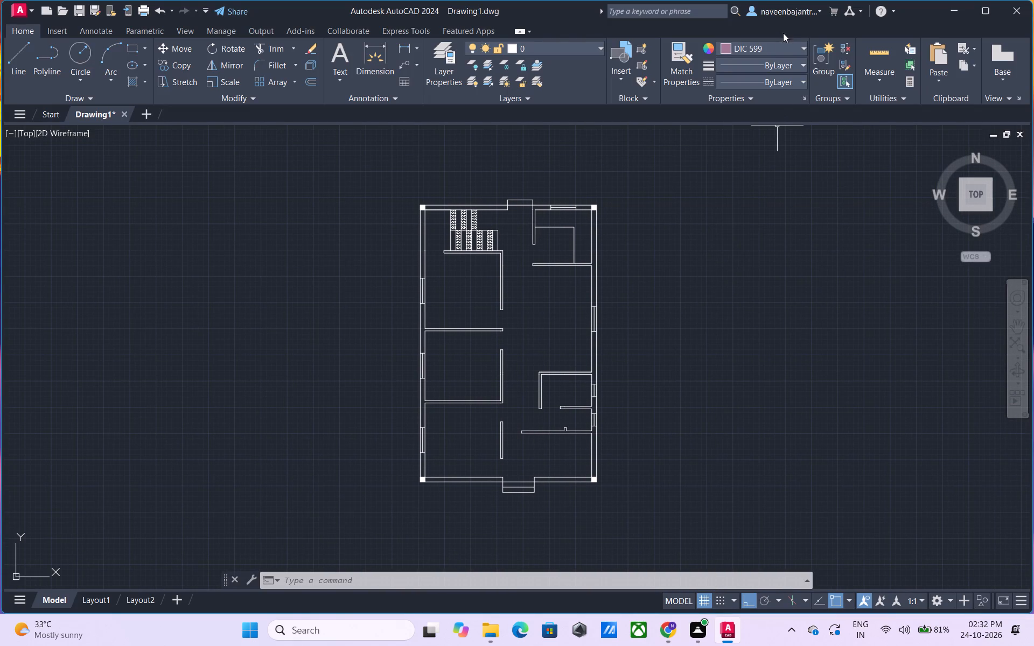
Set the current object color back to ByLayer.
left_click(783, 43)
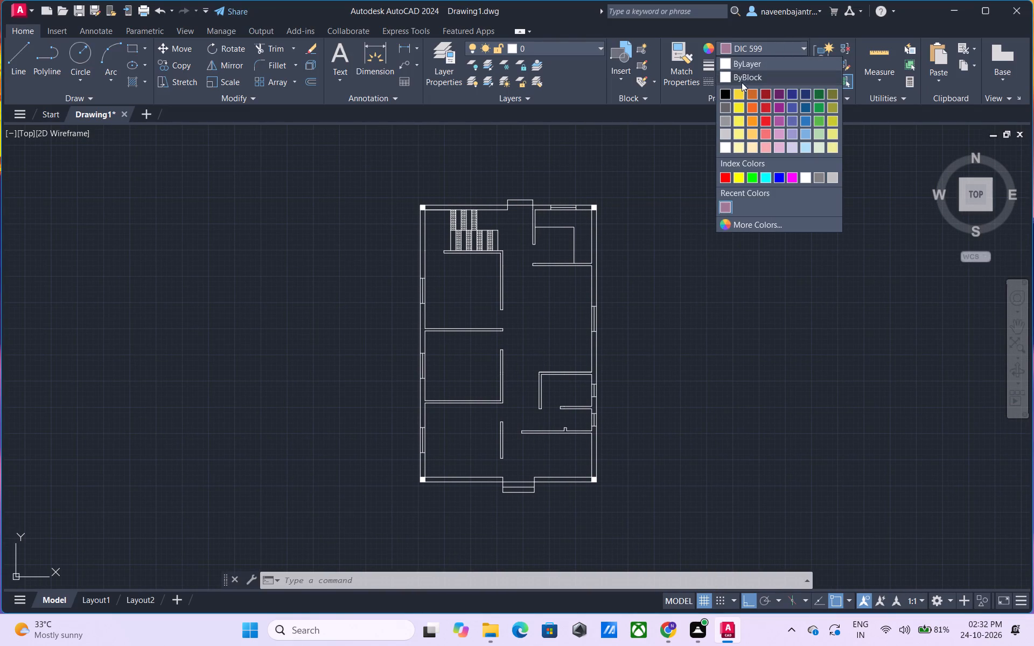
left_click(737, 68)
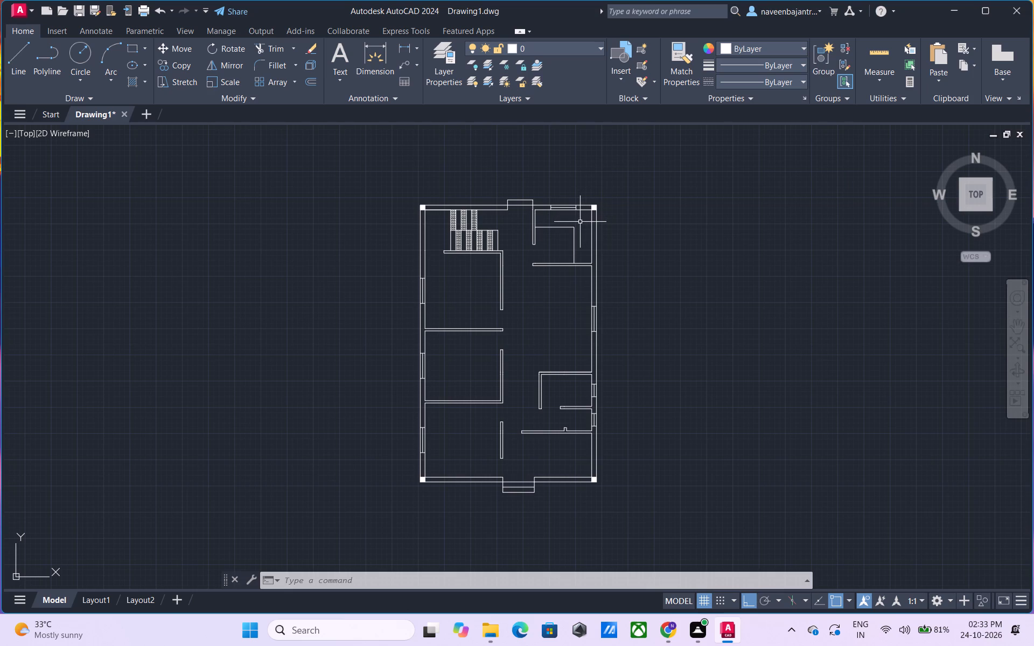
Examine the room with the inner L-shaped outline at the plan's upper right corner and the overall floor plan.
scroll(580, 222, "up", 2)
middle_click_drag(580, 222, 578, 231)
scroll(578, 231, "up", 3)
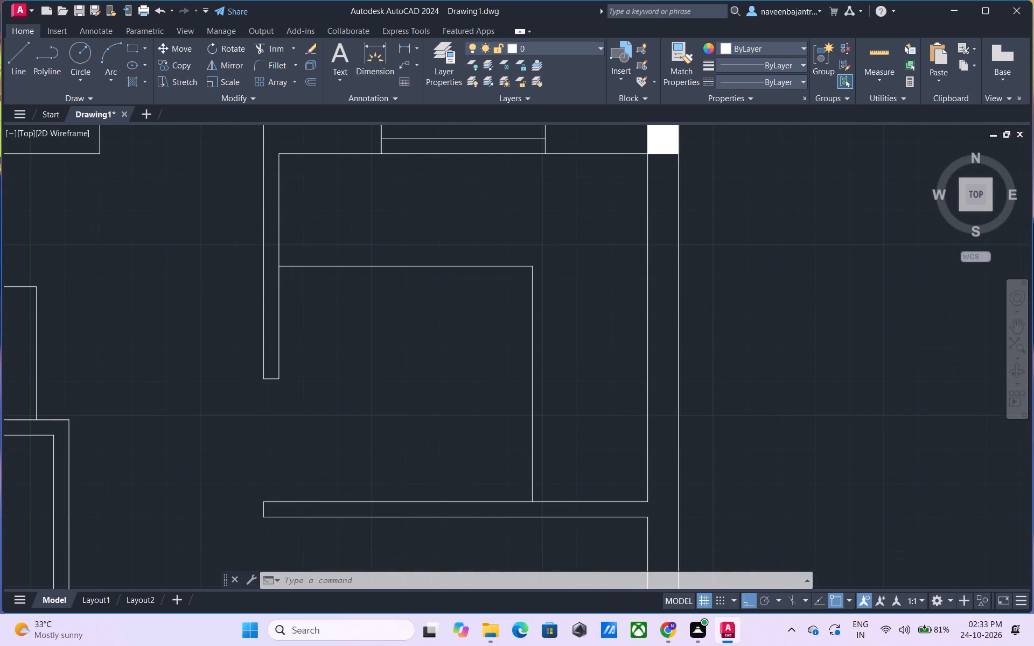
scroll(578, 231, "down", 4)
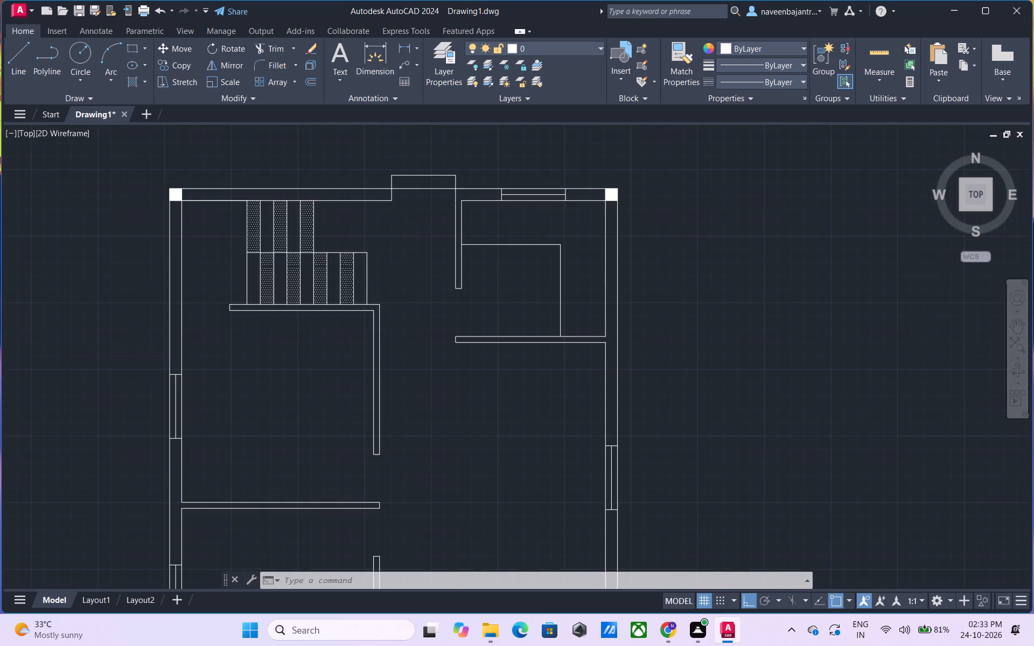
middle_click_drag(578, 231, 574, 219)
scroll(574, 219, "down", 1)
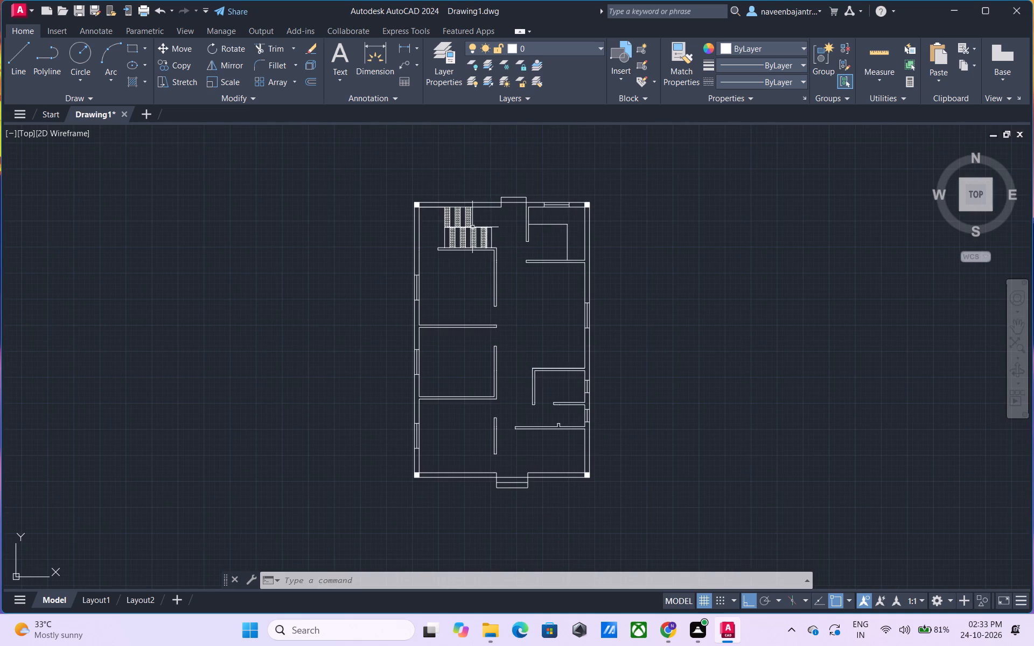
Copy the whole floor plan twice horizontally to its right, from its lower right corner, with the first copy about 260' away.
left_click(394, 181)
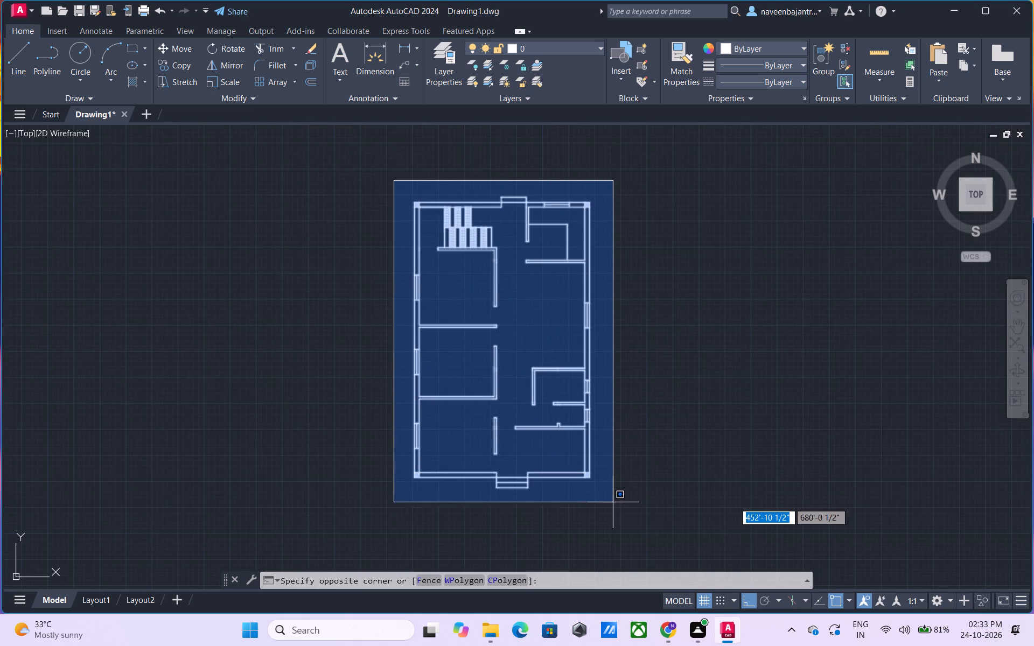
left_click(613, 502)
type("co")
key("space")
left_click(591, 475)
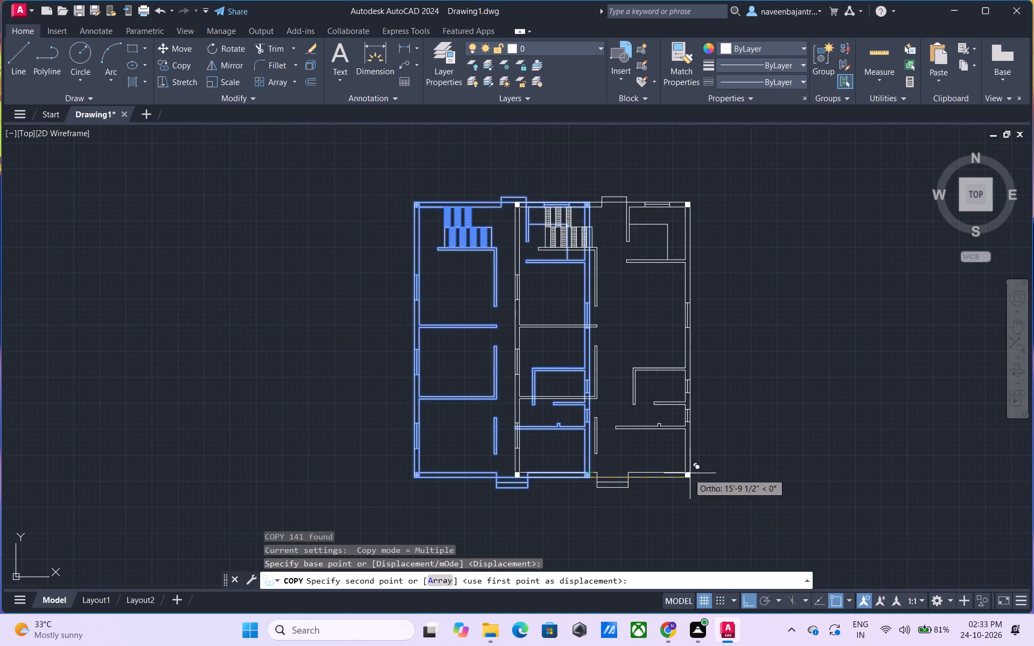
scroll(690, 473, "down", 3)
middle_click_drag(690, 473, 315, 394)
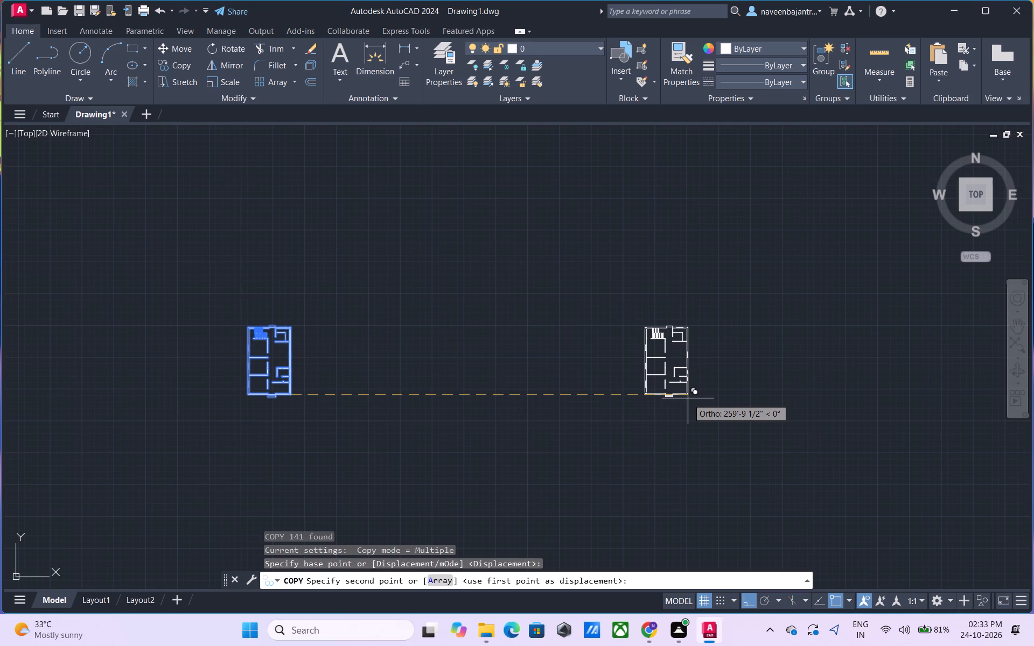
left_click(688, 398)
left_click(1008, 403)
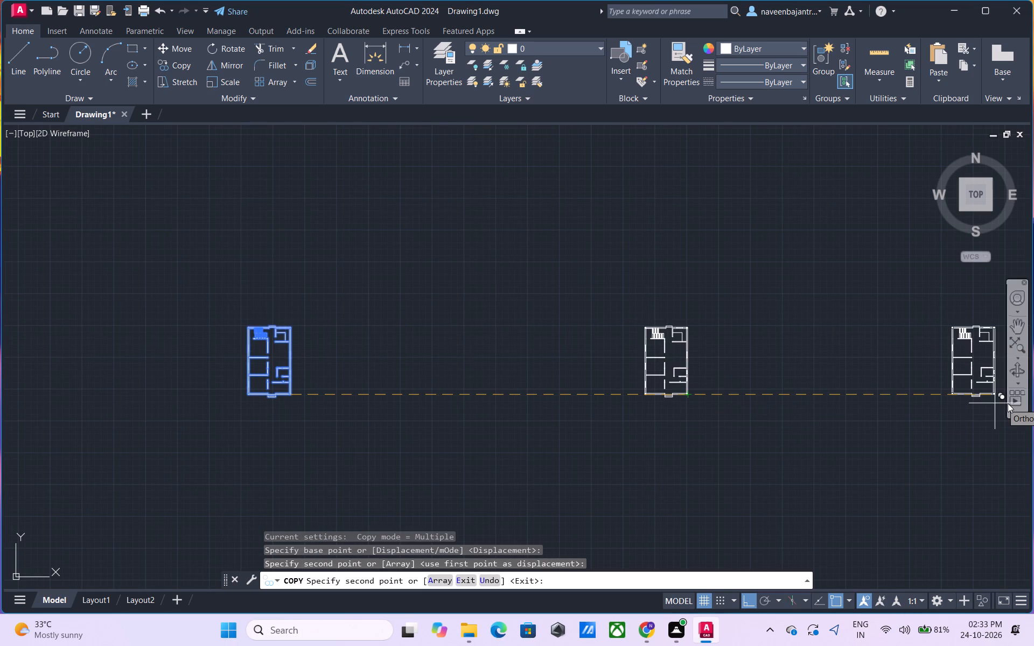
left_click(982, 405)
key("Escape")
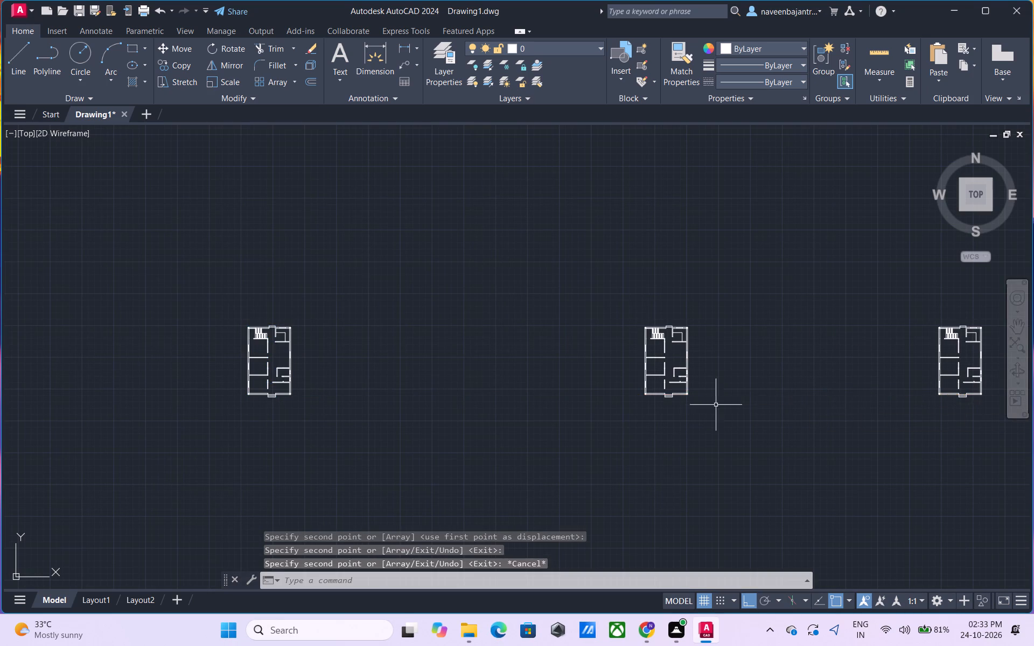
Delete the hatch from the staircase treads in the middle floor plan copy.
scroll(700, 405, "up", 3)
middle_click_drag(677, 327, 697, 443)
scroll(697, 443, "up", 1)
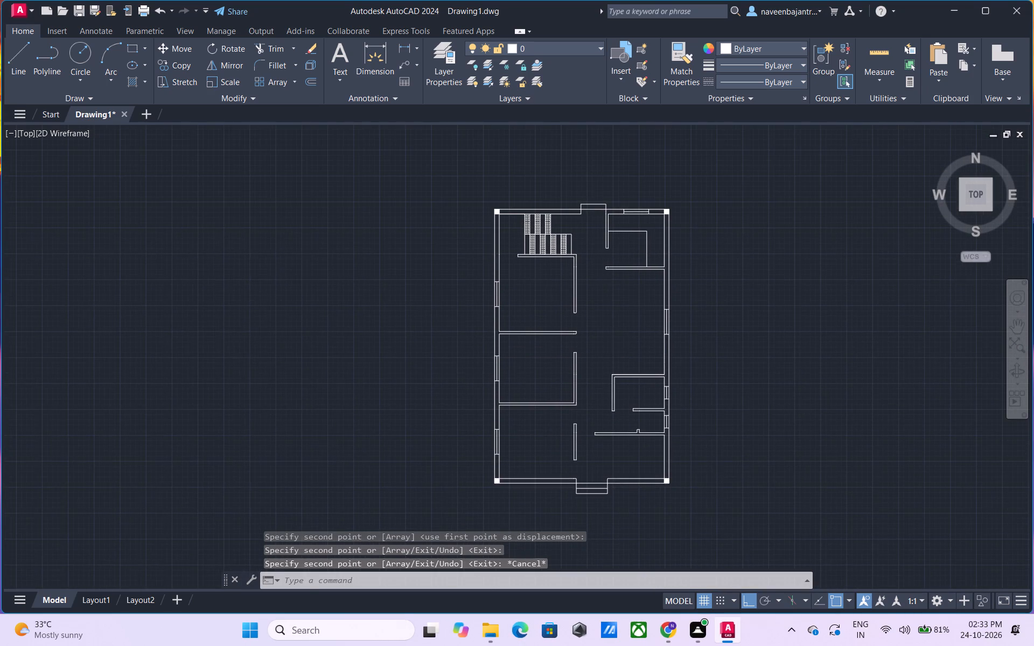
middle_click_drag(561, 291, 612, 391)
key("Escape")
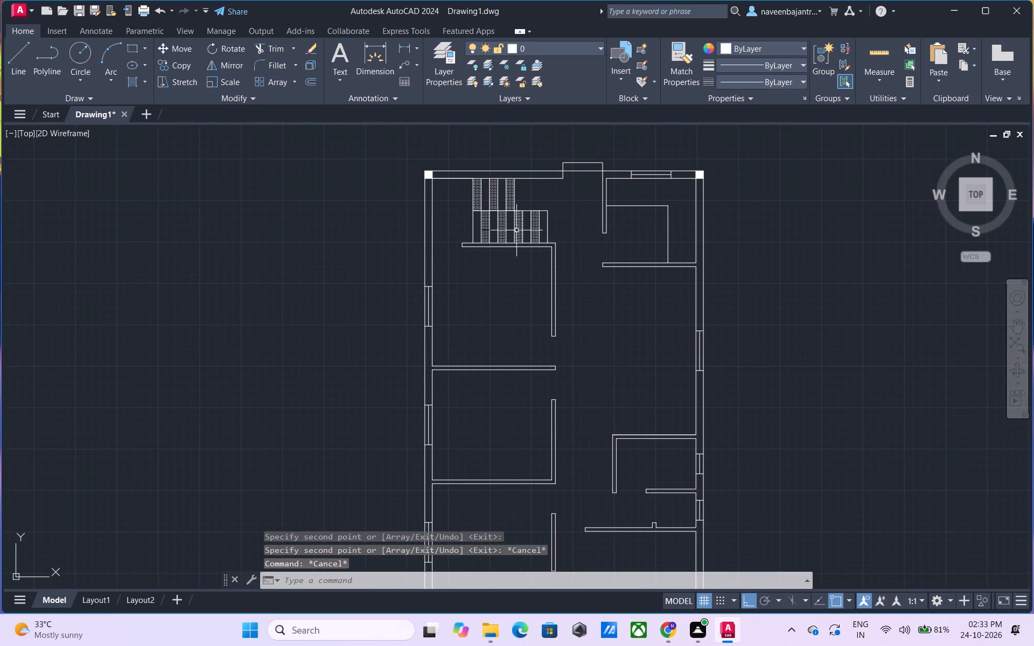
left_click(534, 228)
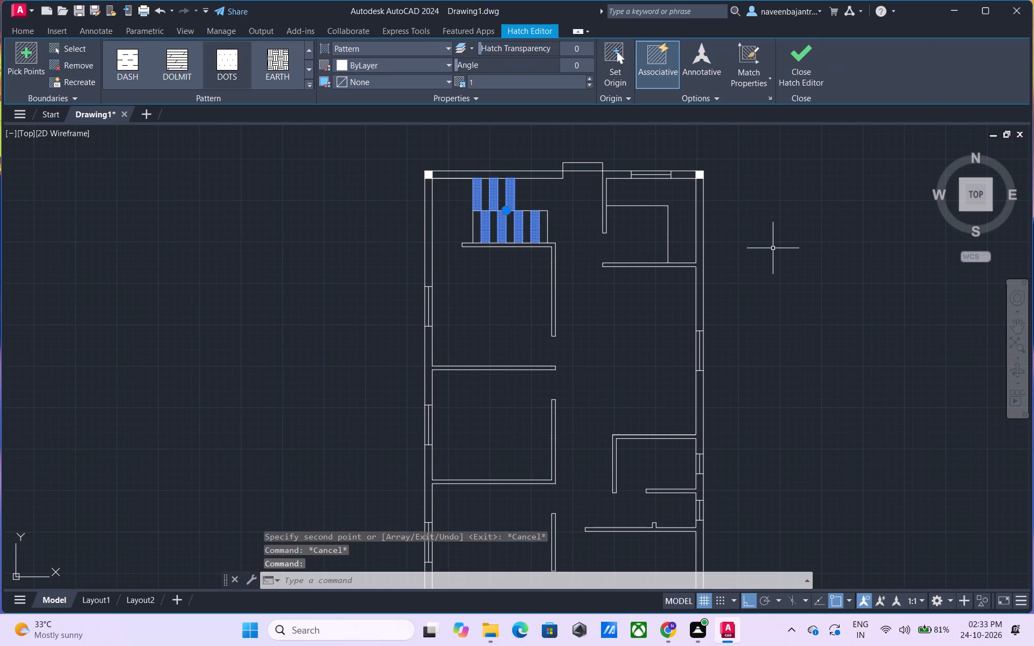
key("Delete")
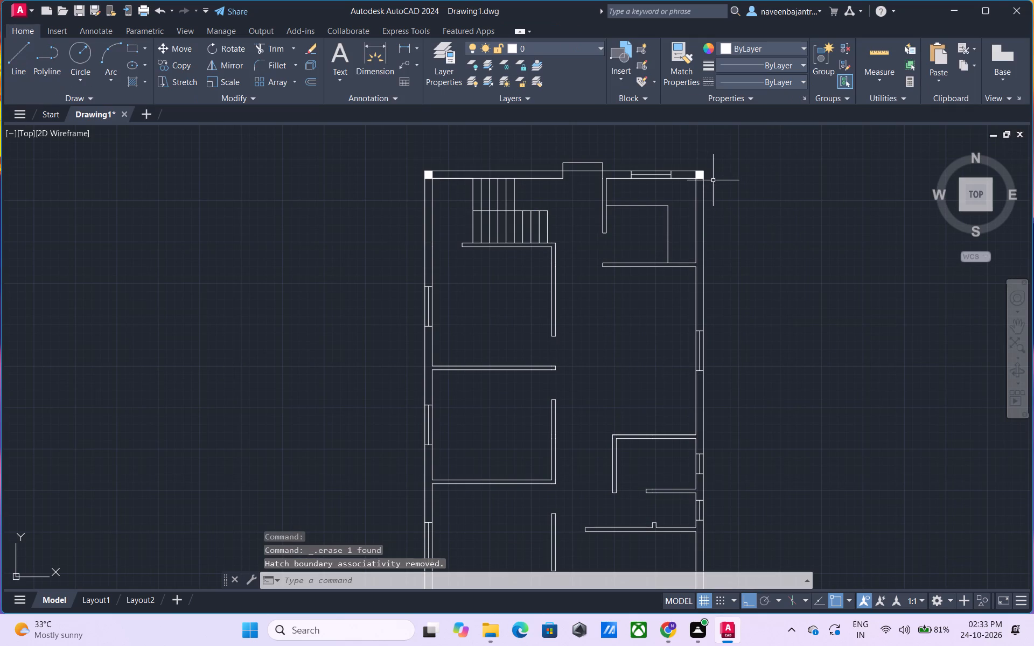
Delete the solid hatch filling the outer wall corners of the middle floor plan copy.
left_click(700, 175)
key("Delete")
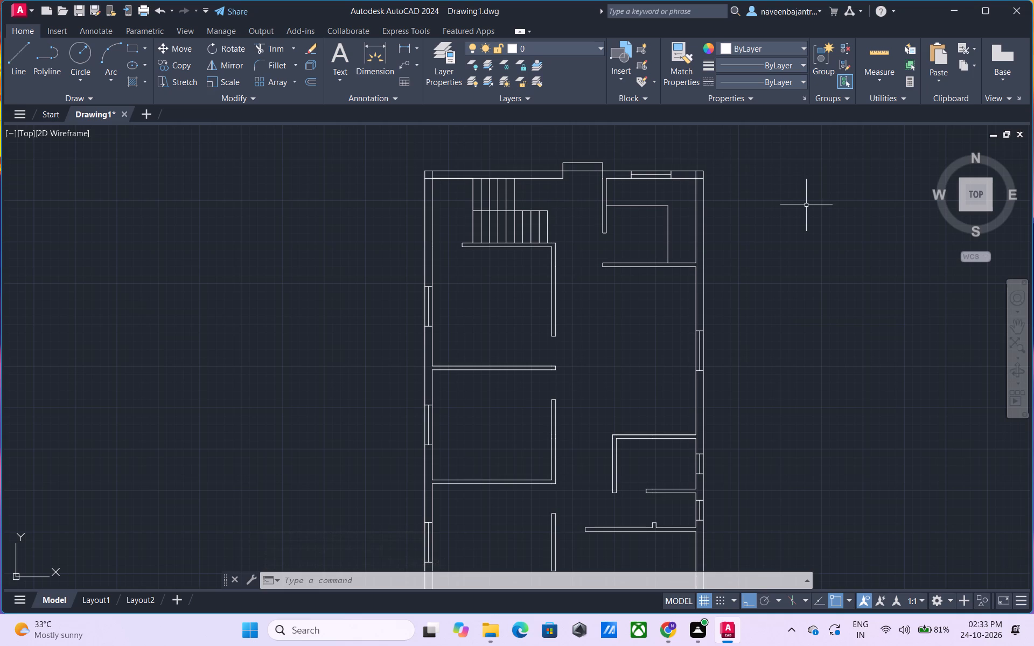
Trim away the wall line across the top opening and the projection outline above it in the middle floor plan copy.
key("Escape")
type("tr")
key("space")
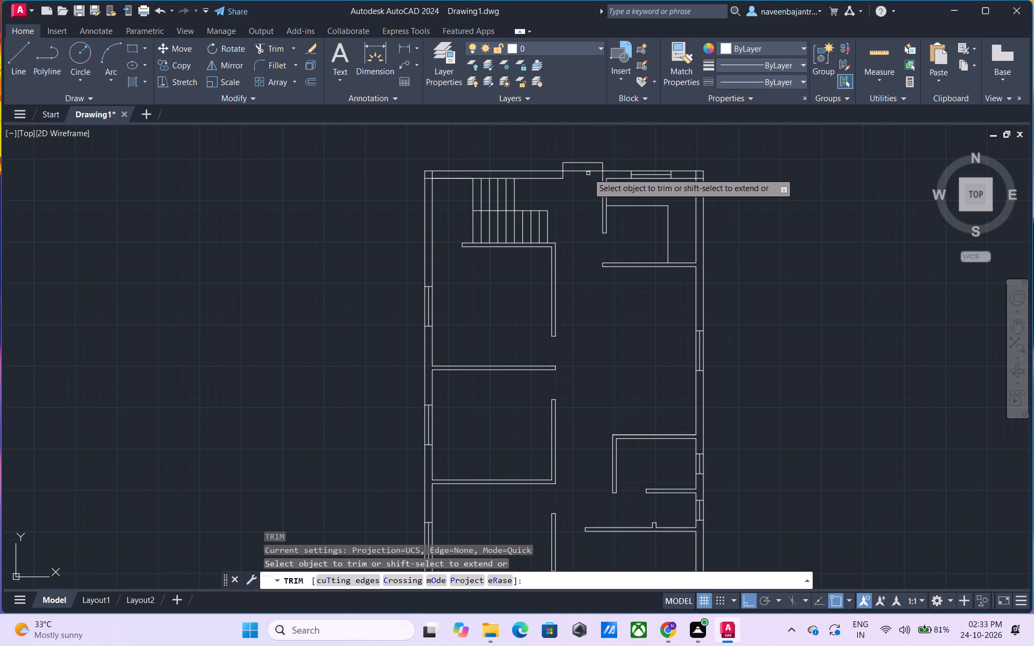
left_click(585, 171)
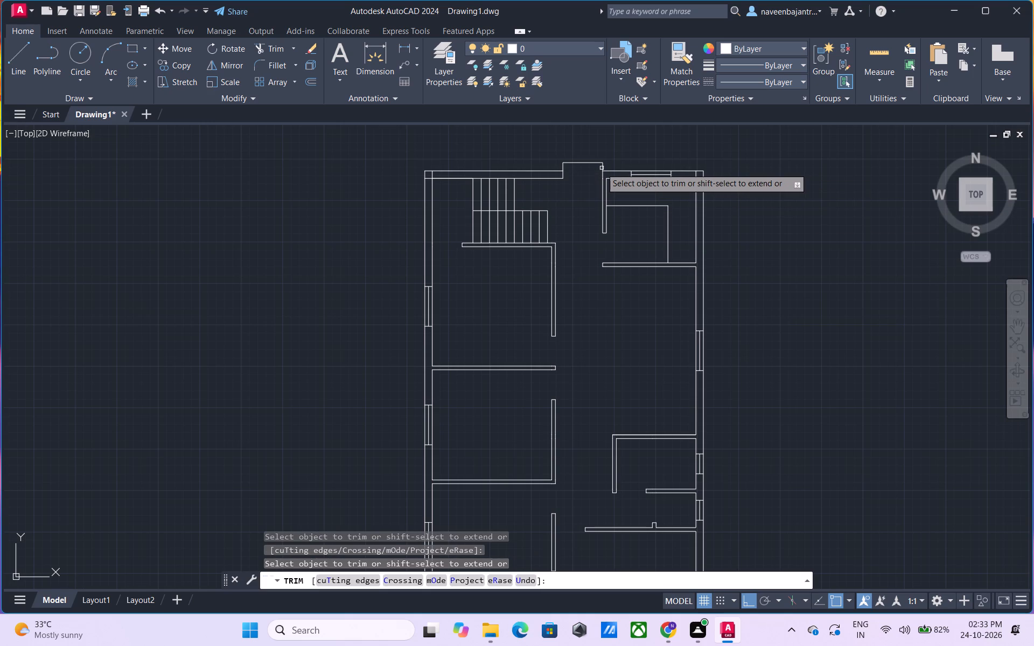
left_click(601, 168)
left_click(563, 170)
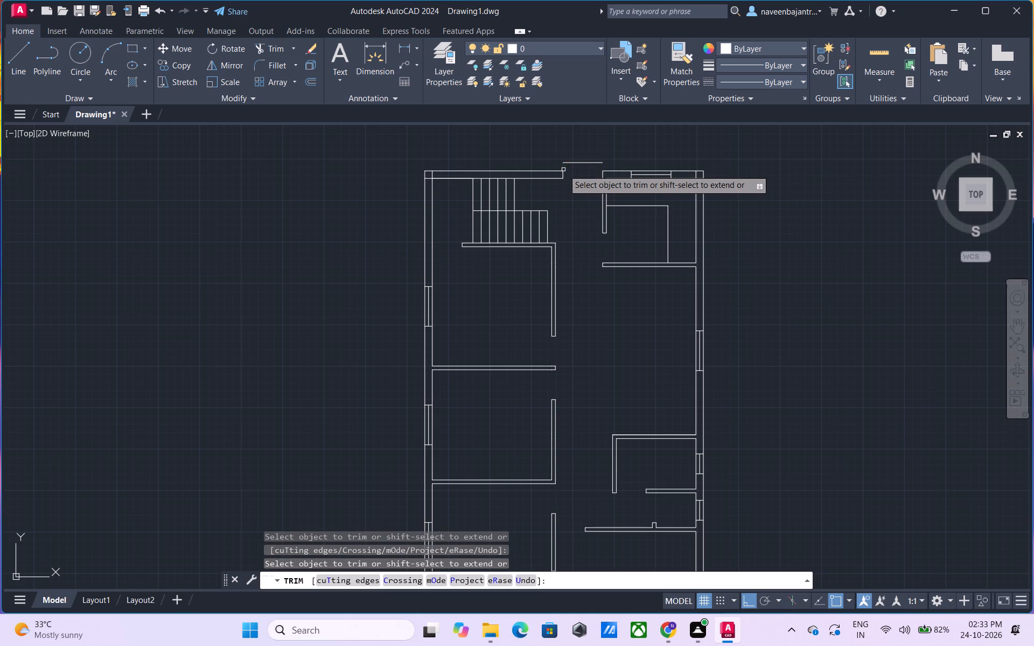
left_click(572, 163)
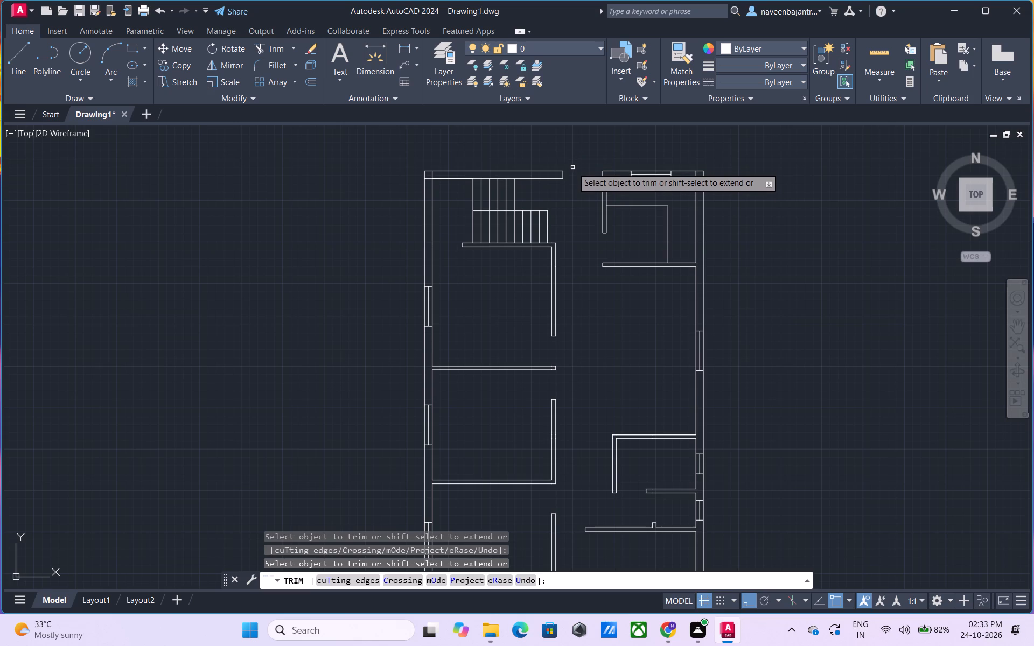
Trim away all the entrance step lines projecting below the bottom wall opening of the middle floor plan copy.
scroll(546, 205, "down", 5)
scroll(540, 249, "up", 5)
middle_click_drag(584, 220, 536, 285)
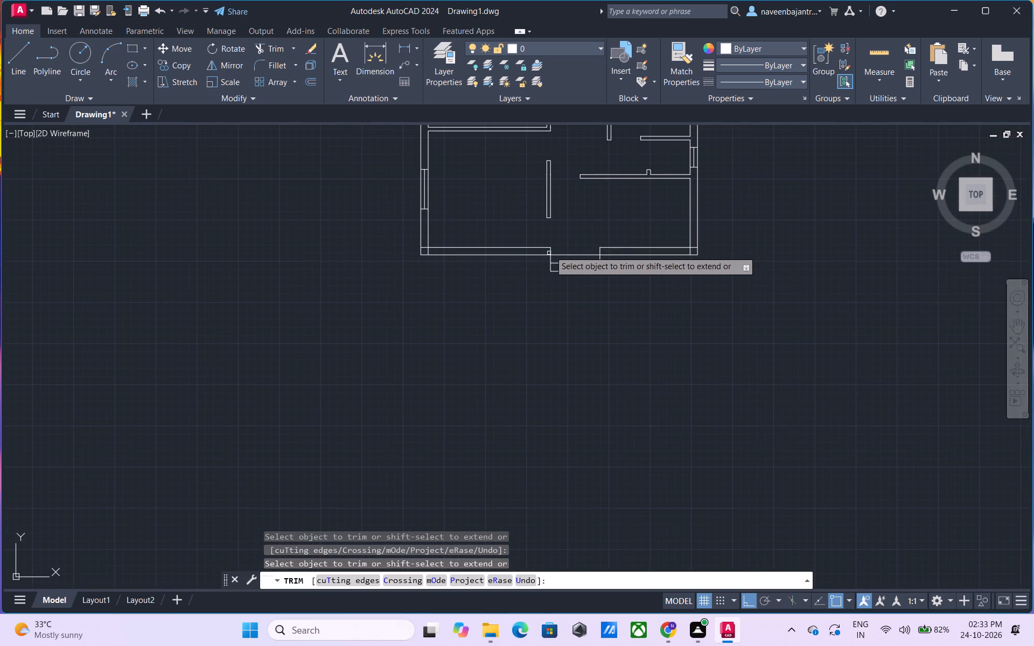
scroll(551, 250, "up", 2)
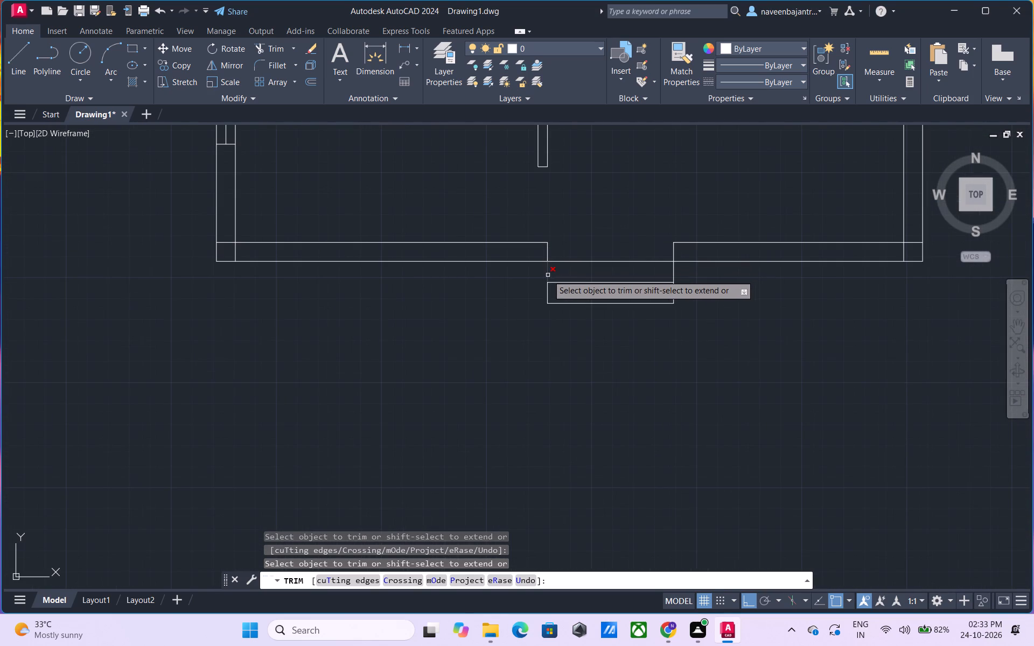
left_click_drag(548, 275, 553, 277)
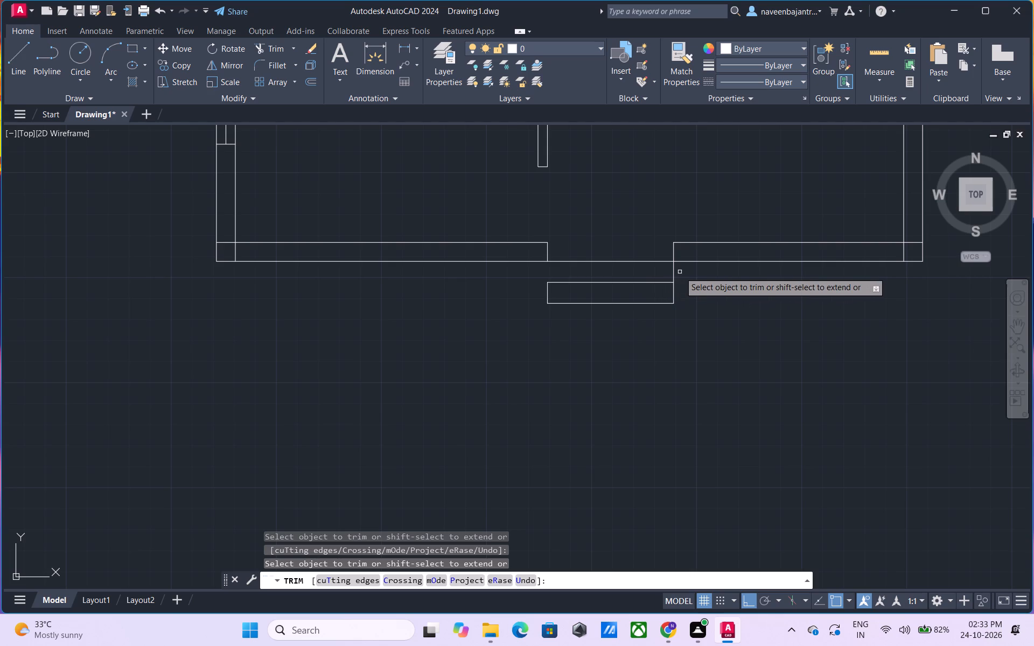
left_click(675, 272)
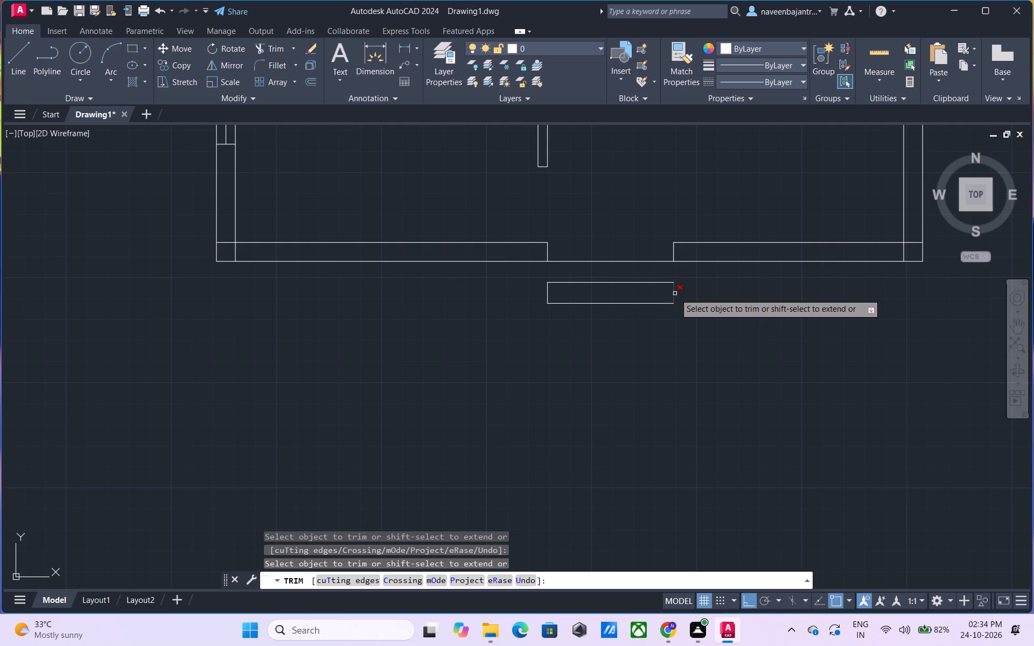
left_click(675, 293)
left_click(546, 296)
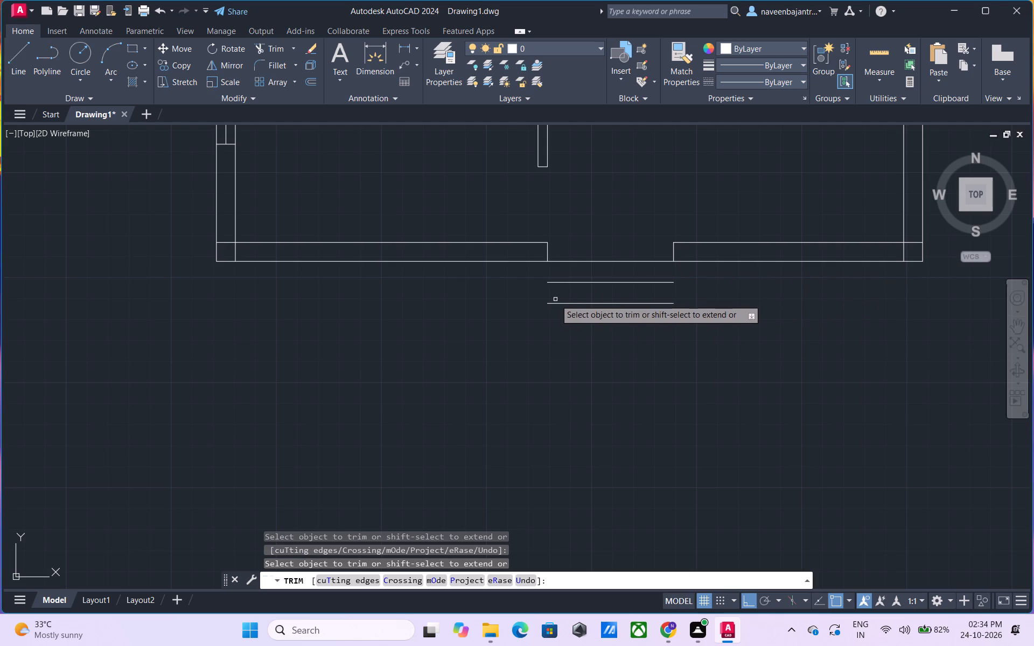
left_click(563, 301)
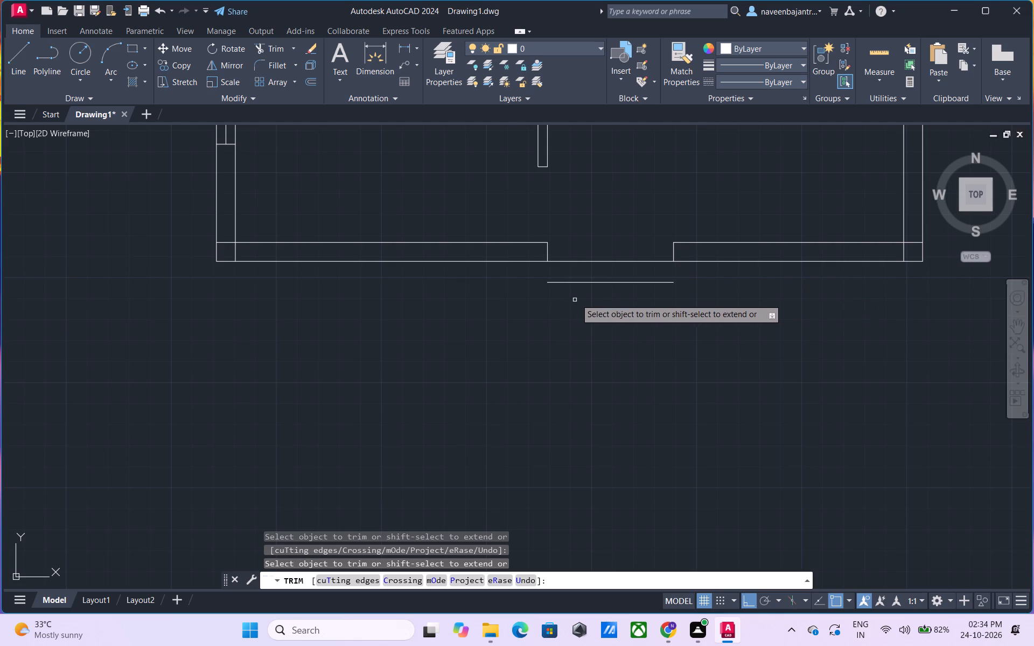
left_click(604, 284)
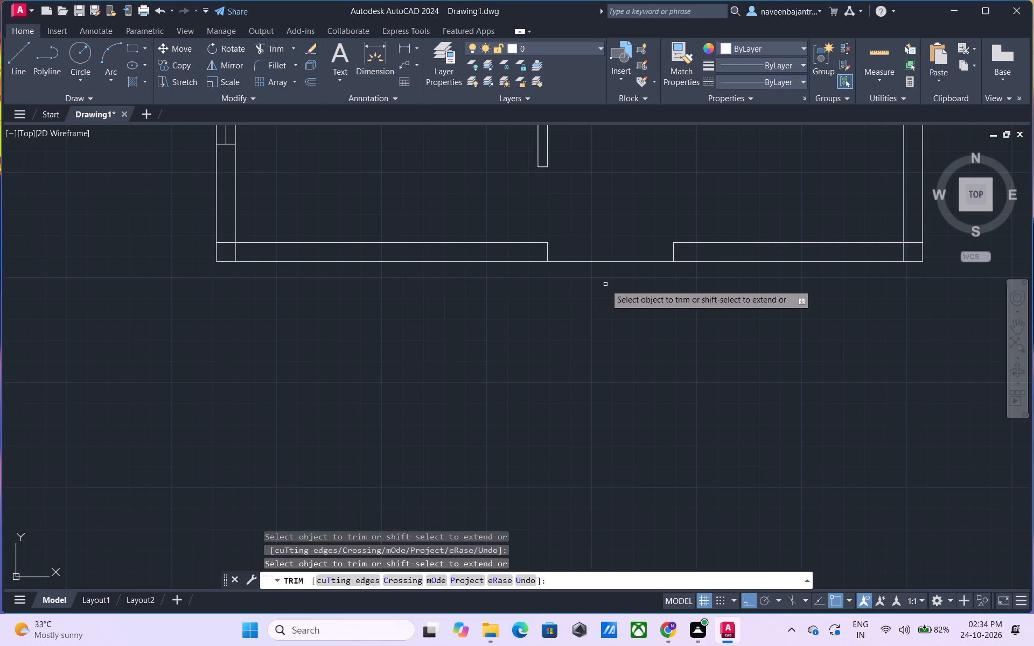
Trim off the four wall line segments forming the corner square at the plan's lower right outer corner.
middle_click_drag(605, 284, 420, 349)
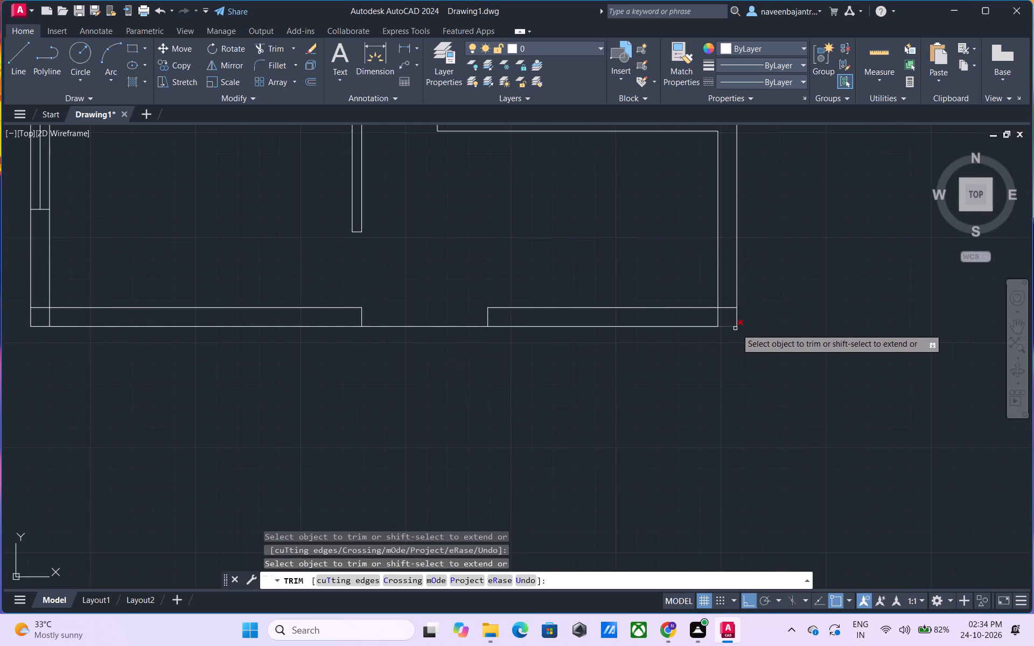
left_click(725, 328)
left_click(737, 319)
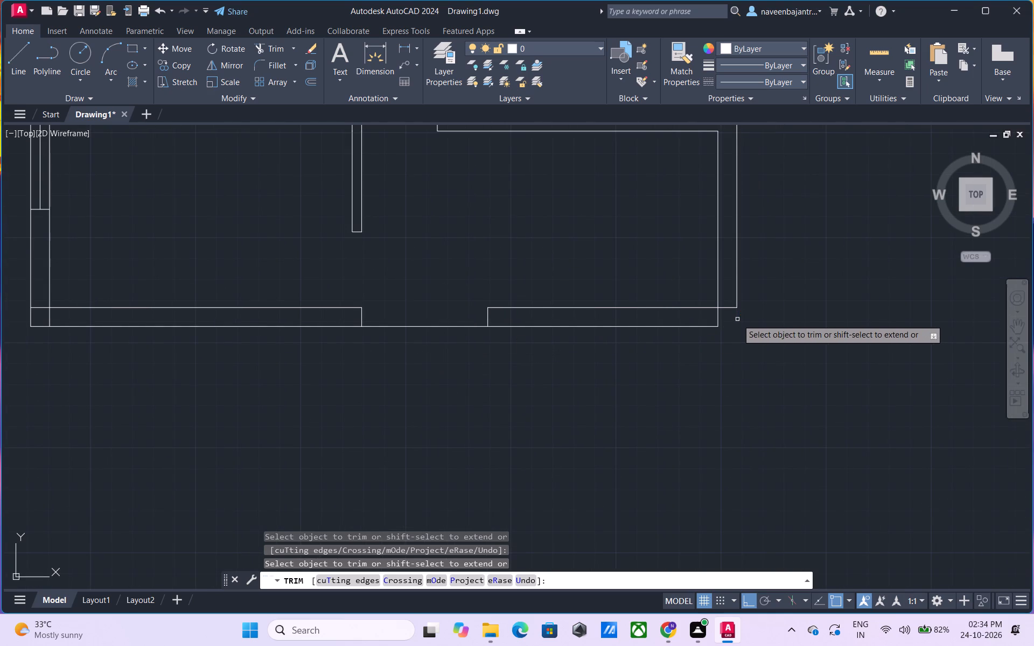
left_click(726, 308)
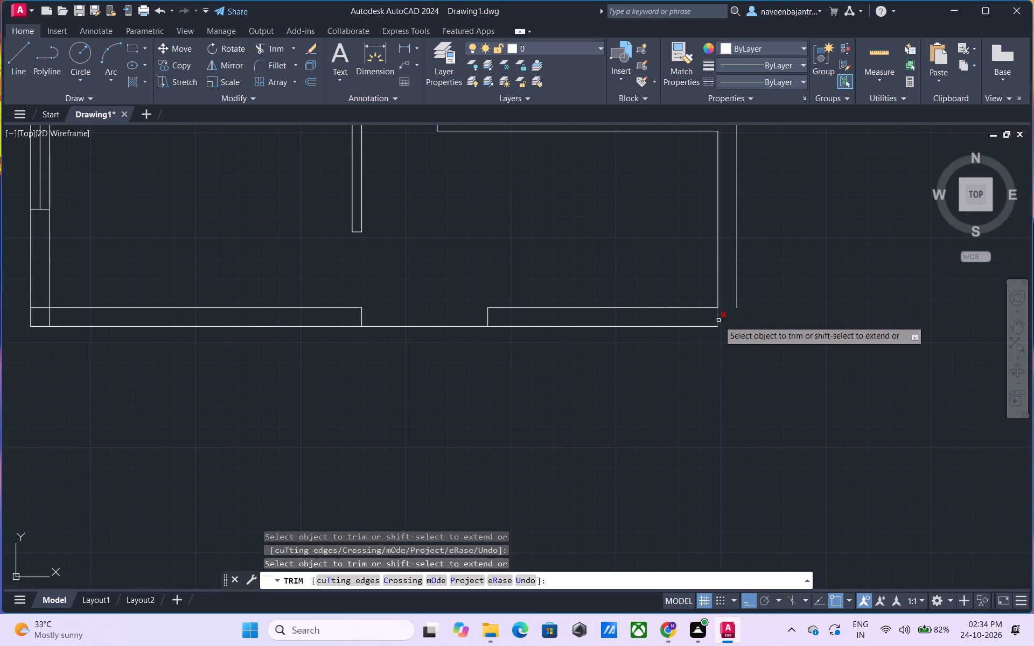
left_click(718, 320)
Trim off the four wall line segments forming the corner square at the plan's lower left outer corner.
scroll(718, 320, "down", 1)
scroll(271, 324, "down", 1)
scroll(271, 324, "up", 4)
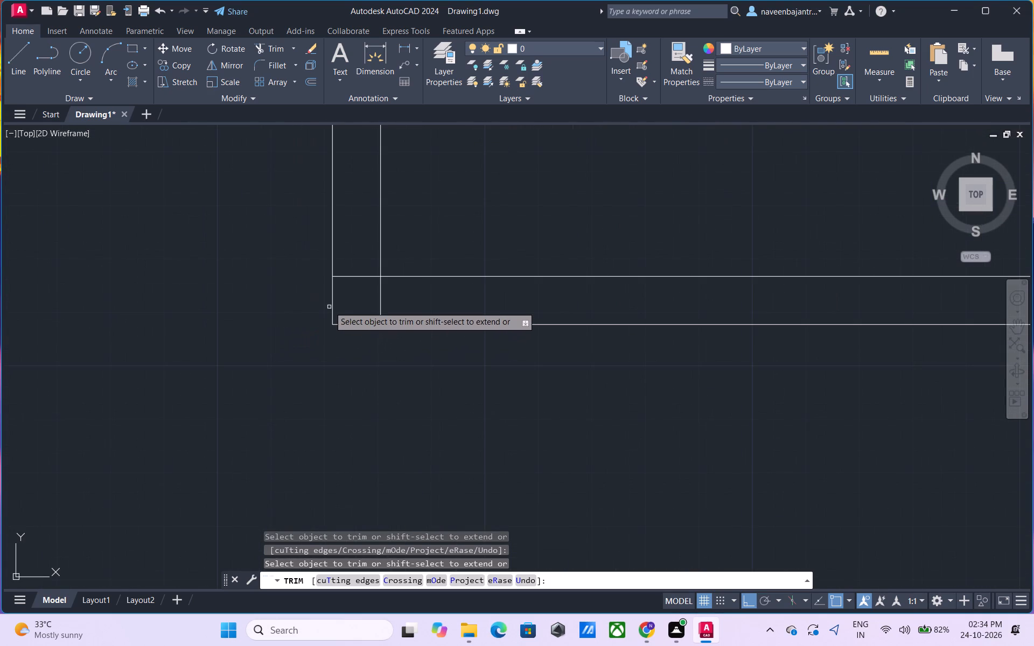
left_click(332, 300)
left_click(347, 324)
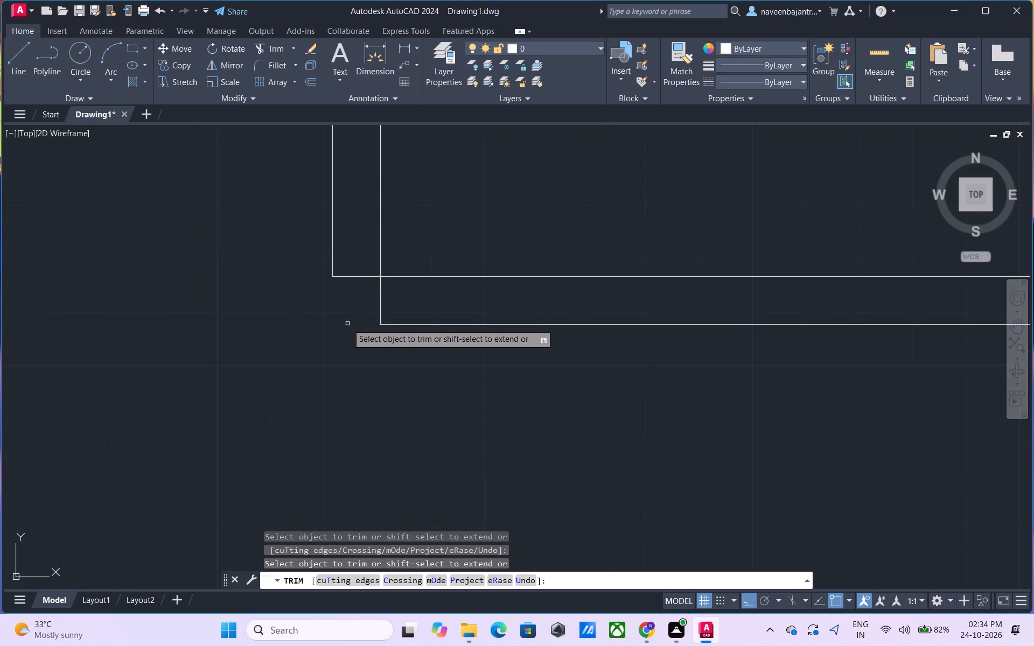
left_click(380, 302)
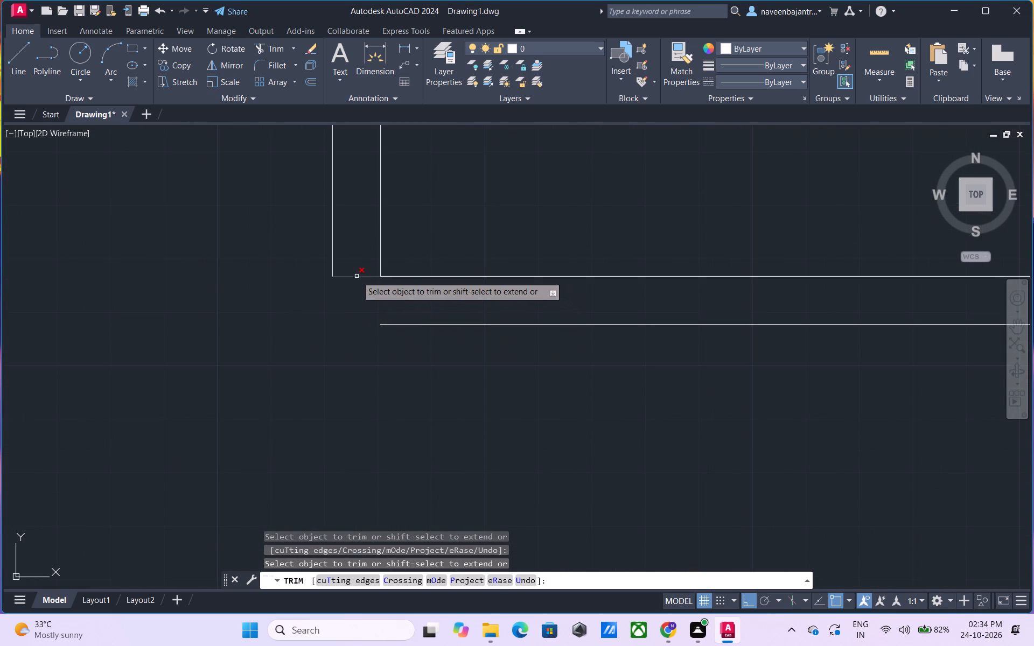
left_click(357, 276)
Trim off the four wall line segments forming the corner square at the plan's upper left outer corner.
scroll(357, 276, "down", 5)
middle_click_drag(390, 238, 391, 241)
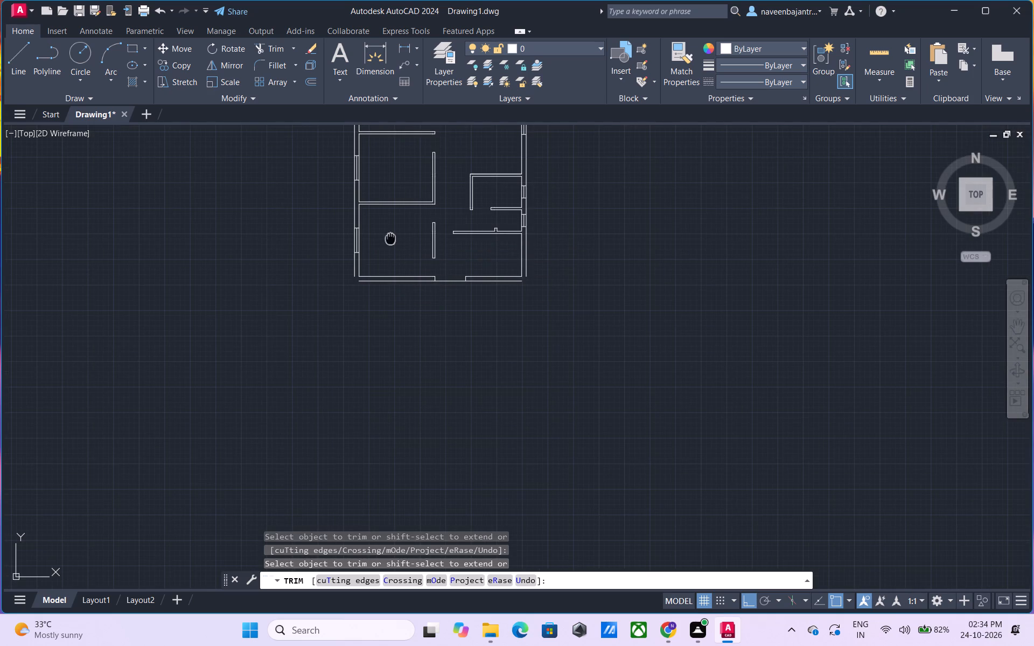
middle_click_drag(391, 241, 385, 370)
middle_click_drag(369, 240, 373, 277)
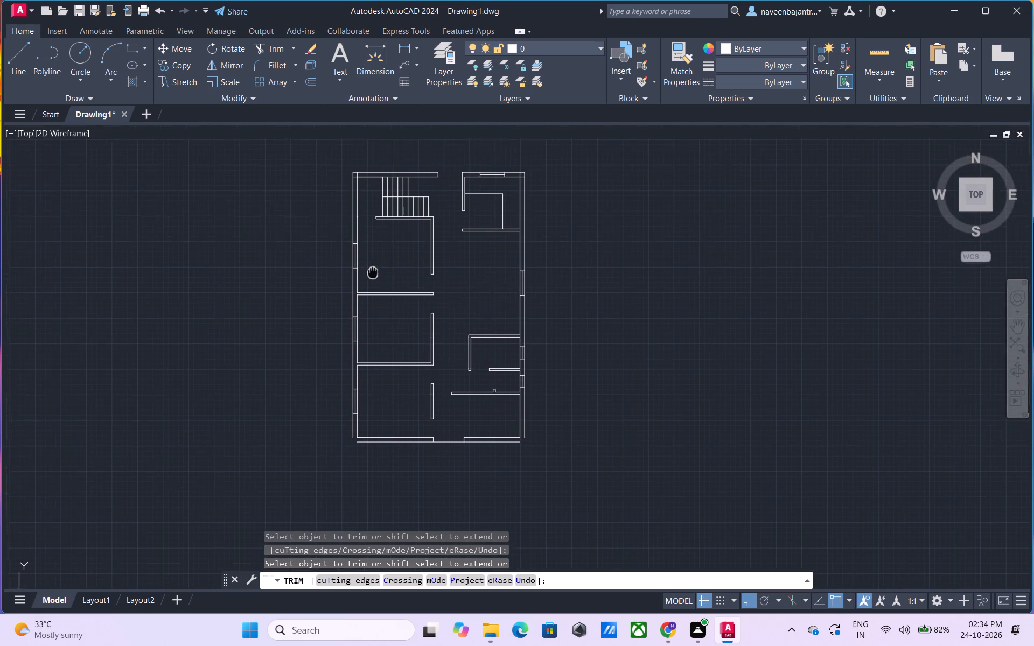
middle_click_drag(373, 277, 376, 324)
scroll(371, 285, "up", 1)
scroll(346, 188, "up", 3)
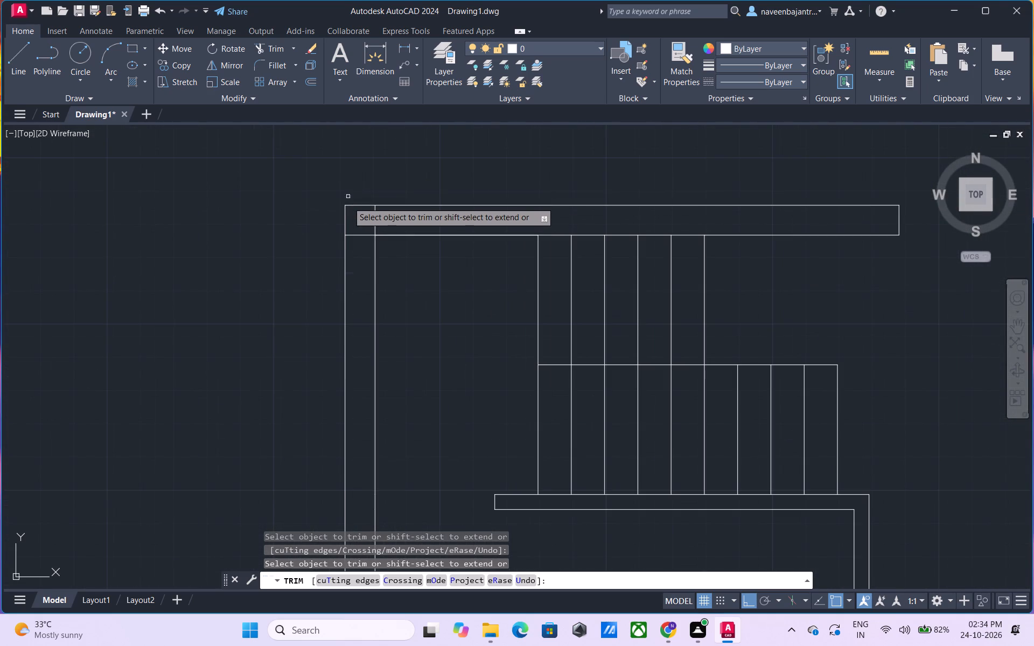
left_click(345, 213)
left_click(354, 205)
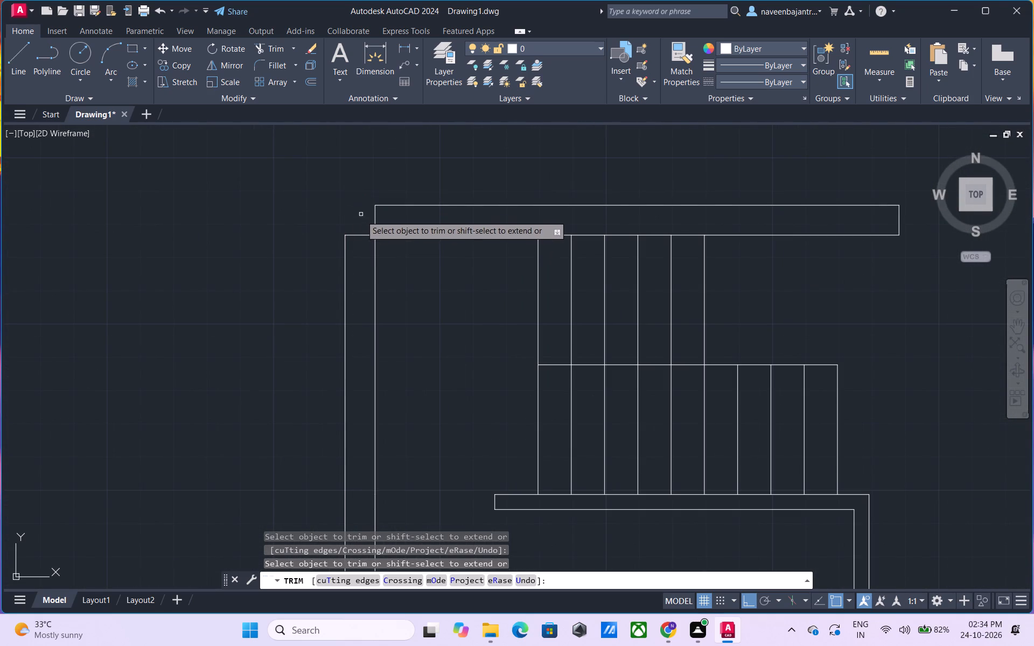
left_click(364, 235)
left_click(374, 223)
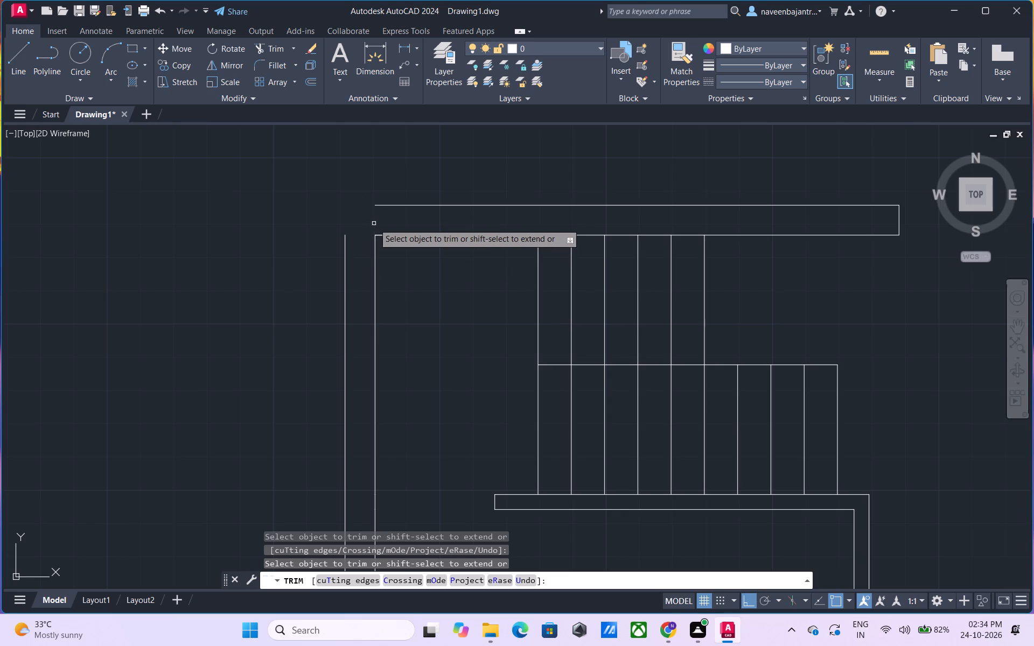
Trim off the four wall line segments forming the corner square at the plan's upper right outer corner.
scroll(374, 223, "down", 3)
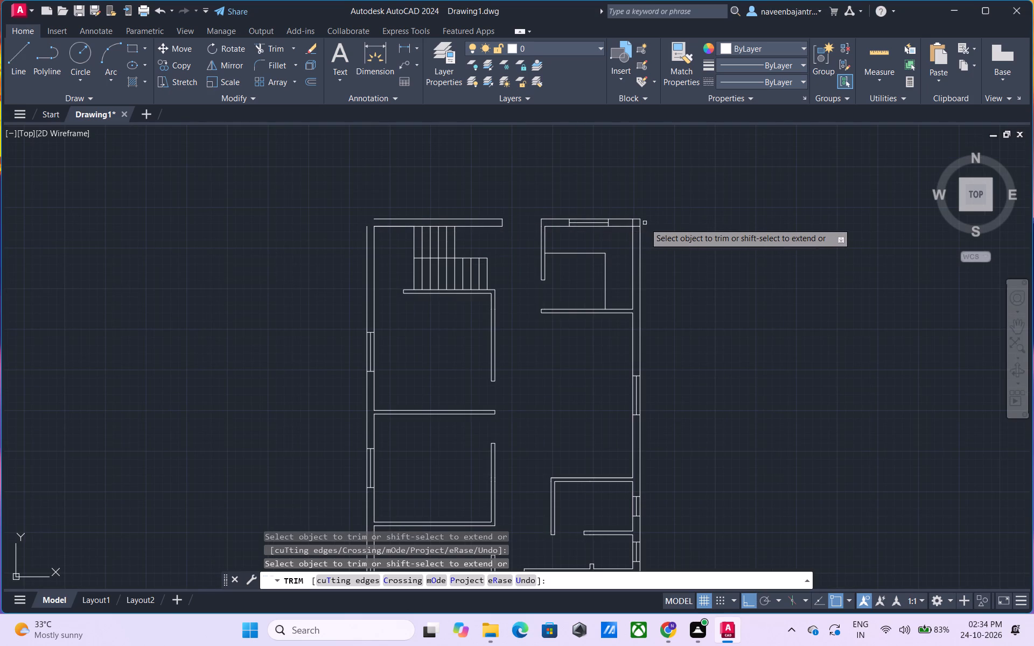
scroll(645, 223, "up", 3)
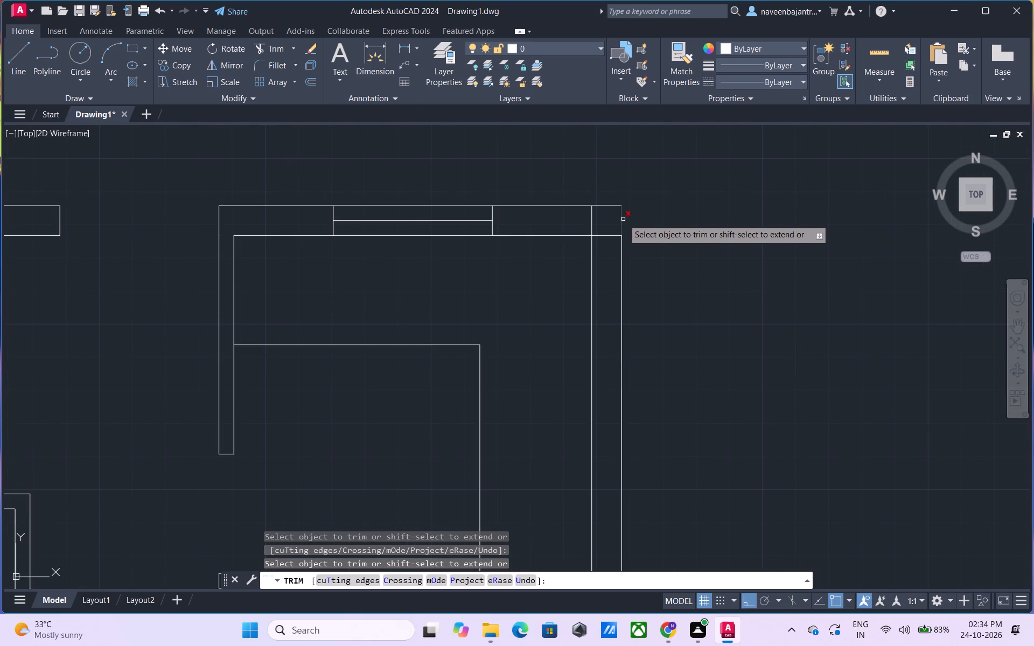
left_click(623, 219)
left_click(607, 206)
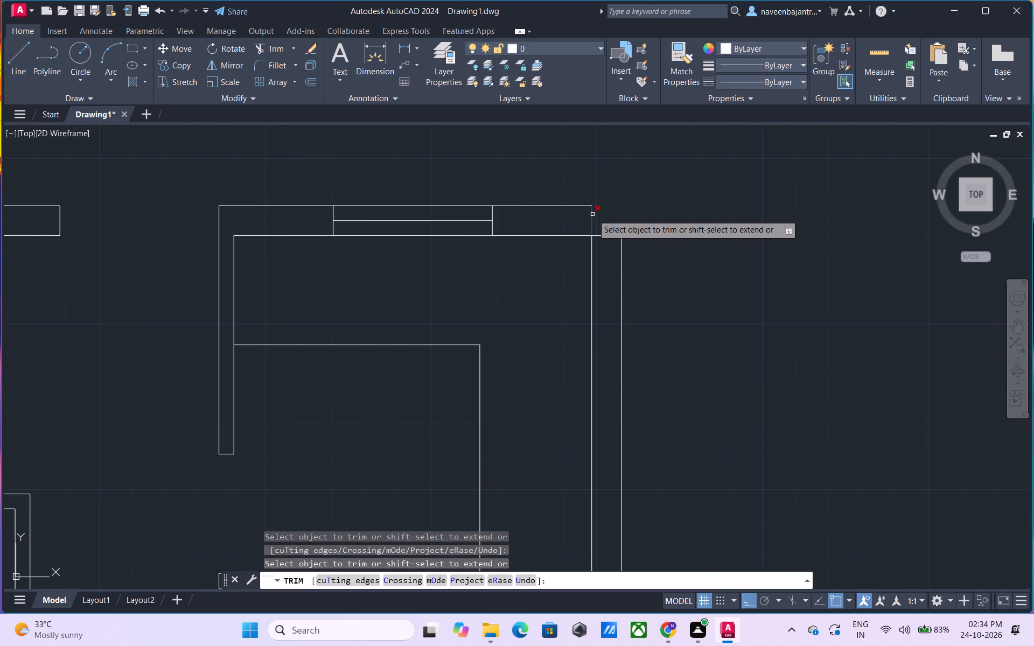
left_click(592, 214)
left_click(598, 237)
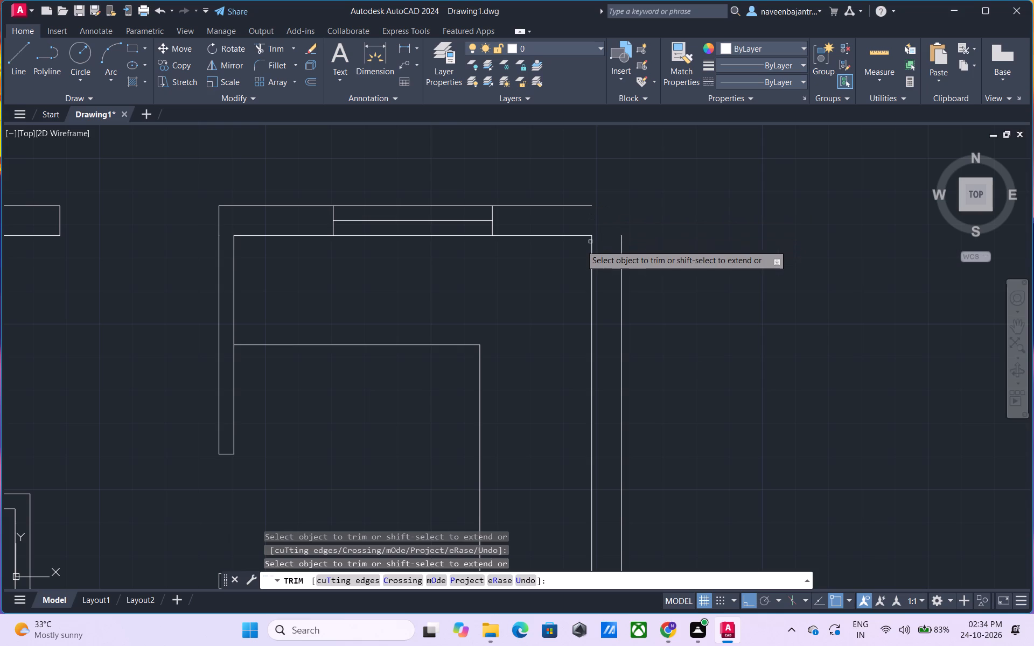
Trim the upper line of the wall below the staircase, from the first tread line to the wall's right end.
scroll(446, 264, "down", 3)
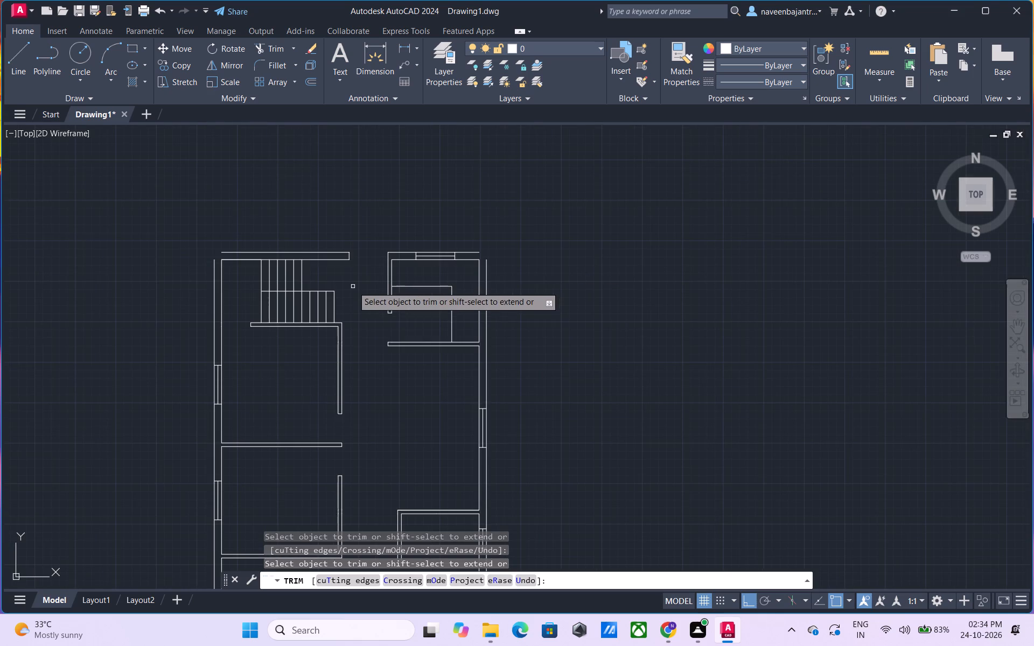
middle_click_drag(353, 286, 549, 244)
scroll(476, 258, "up", 2)
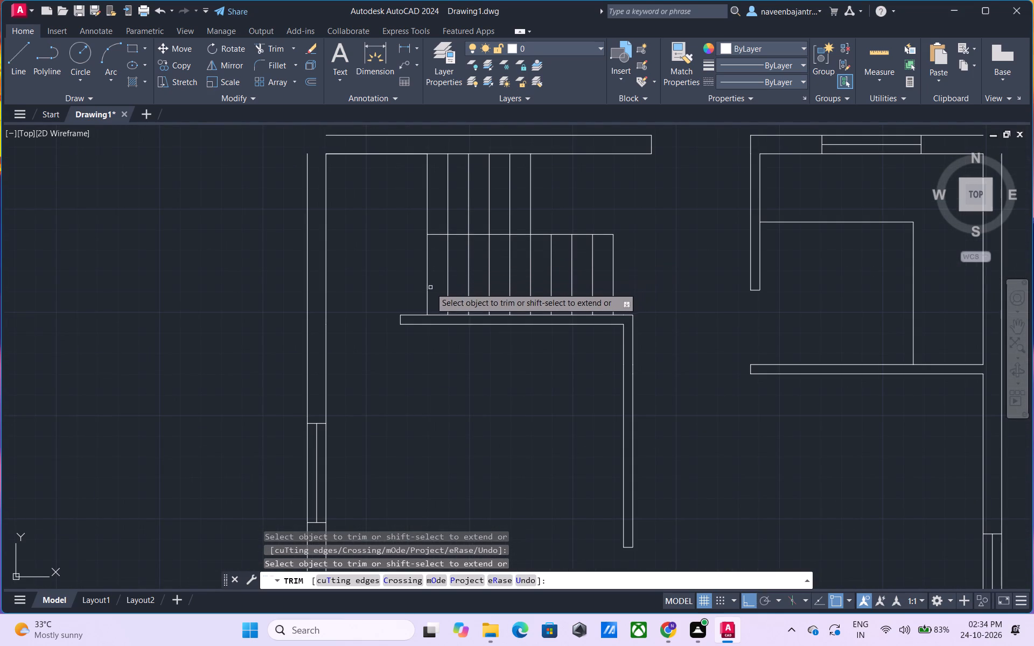
left_click(439, 313)
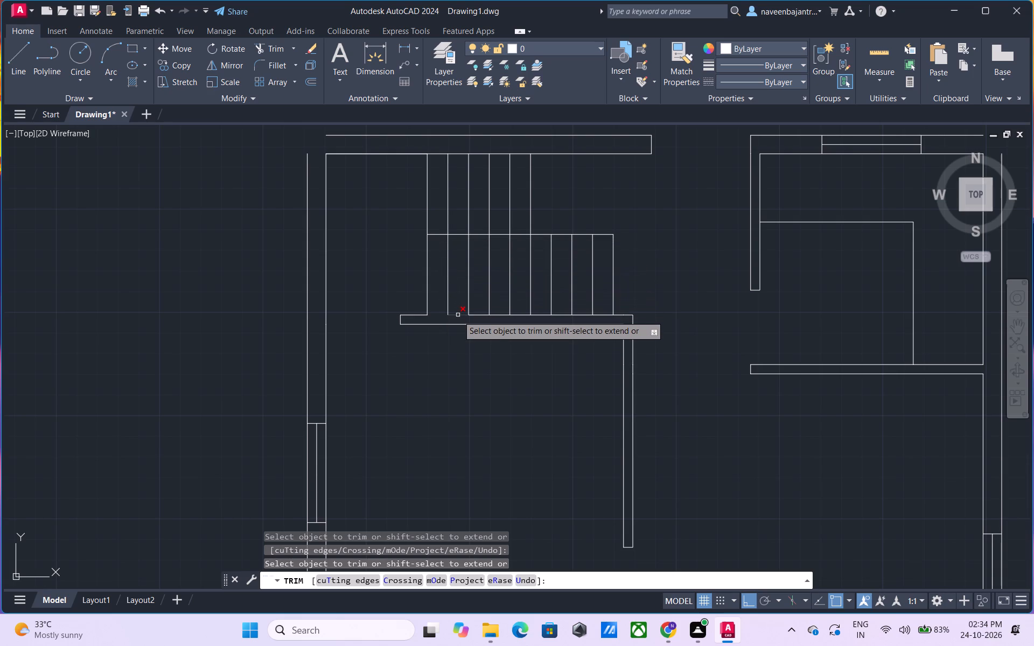
left_click(458, 315)
left_click(483, 315)
left_click(498, 313)
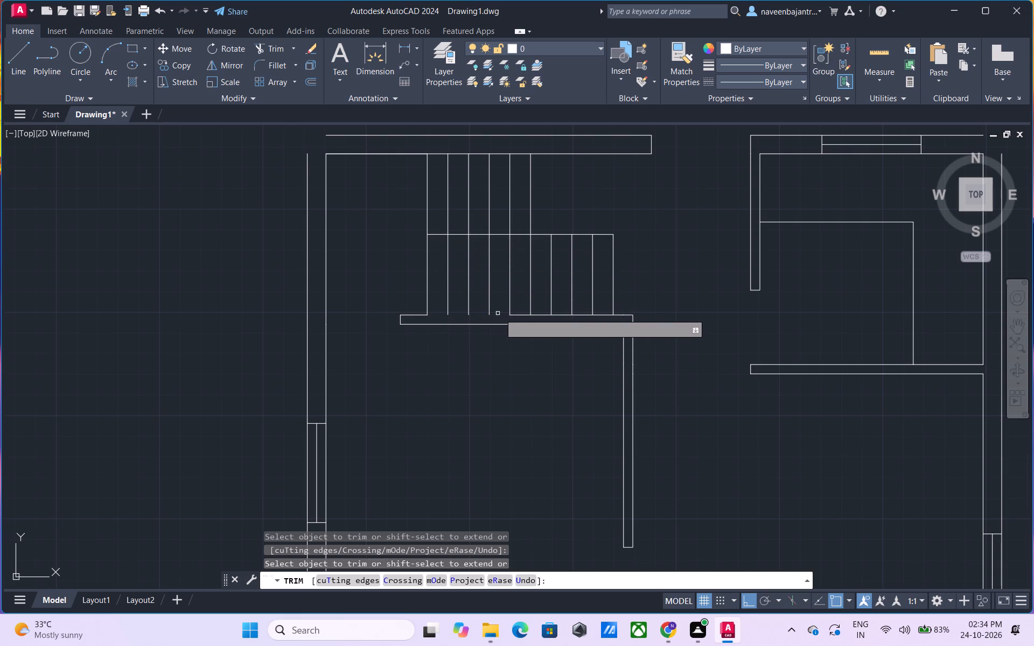
left_click(517, 314)
left_click(536, 314)
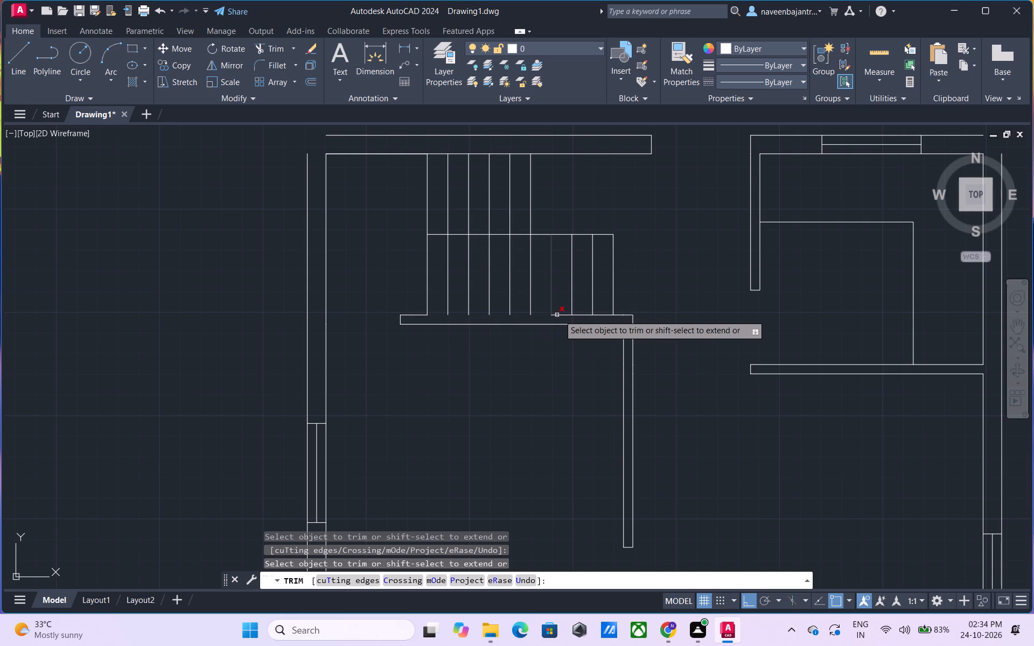
left_click(562, 315)
left_click(583, 314)
left_click(602, 314)
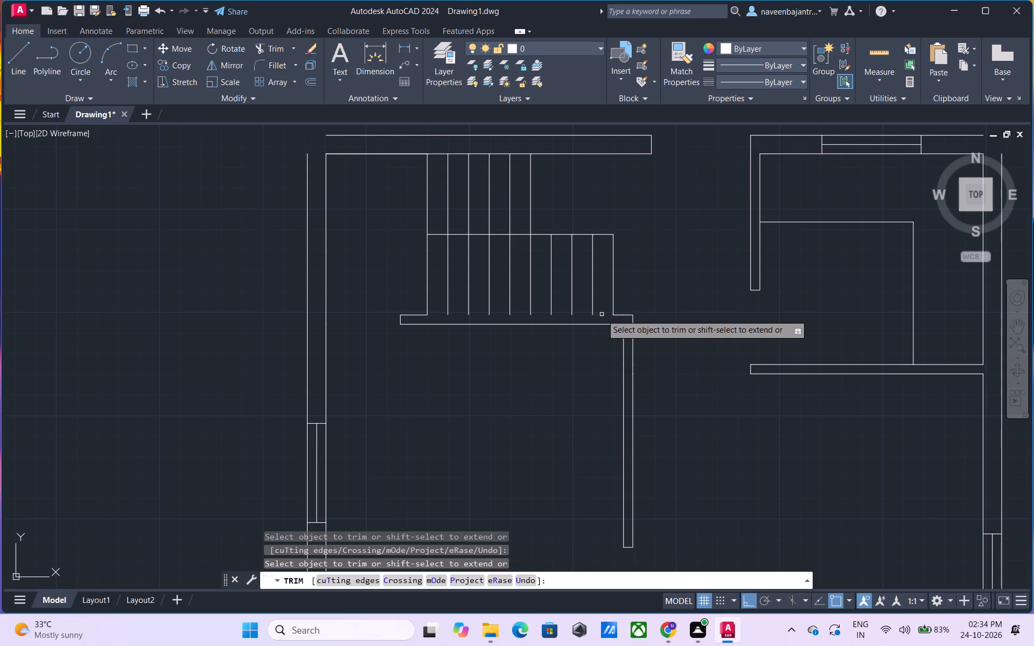
left_click(620, 315)
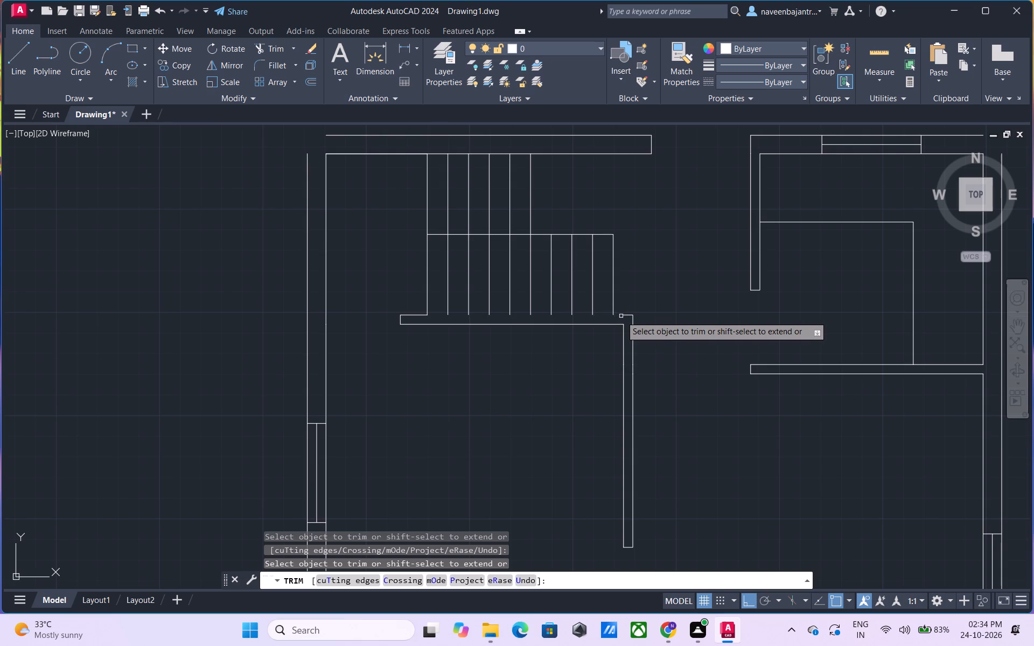
left_click(625, 317)
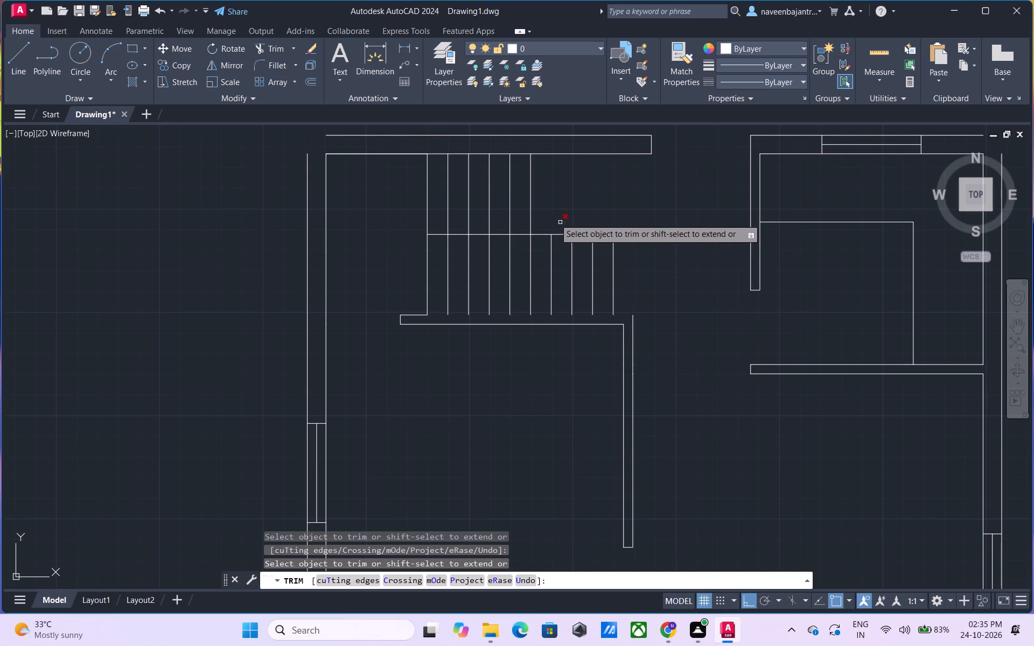
Trim the top wall's inner line along the upper stair flight and the short upper line at the left end of the wall below the stairs.
left_click(518, 153)
left_click(505, 153)
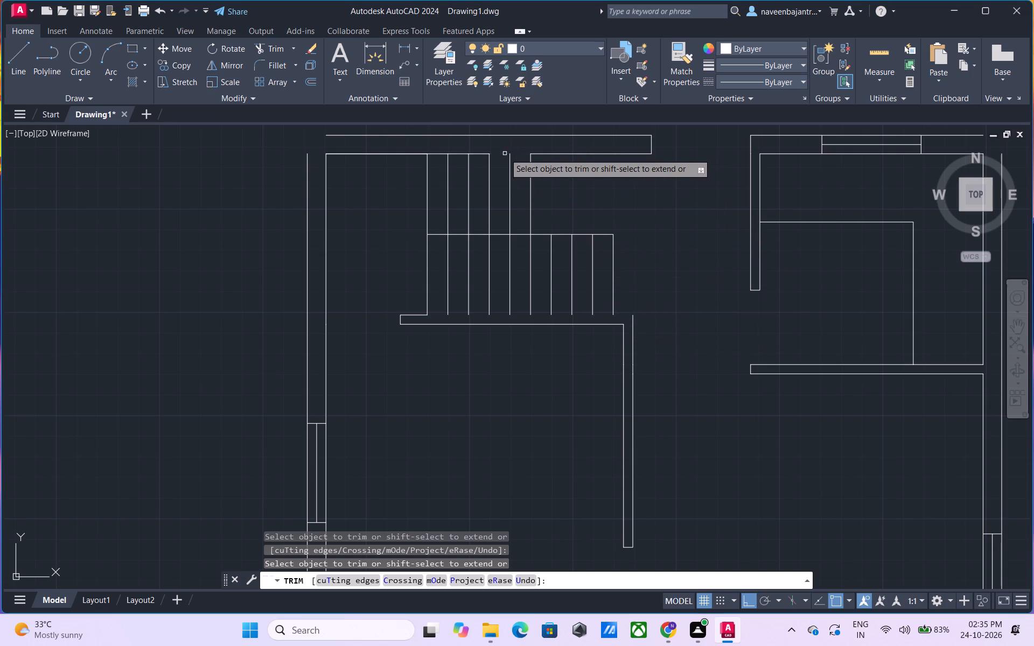
left_click(481, 152)
left_click(458, 153)
left_click(436, 156)
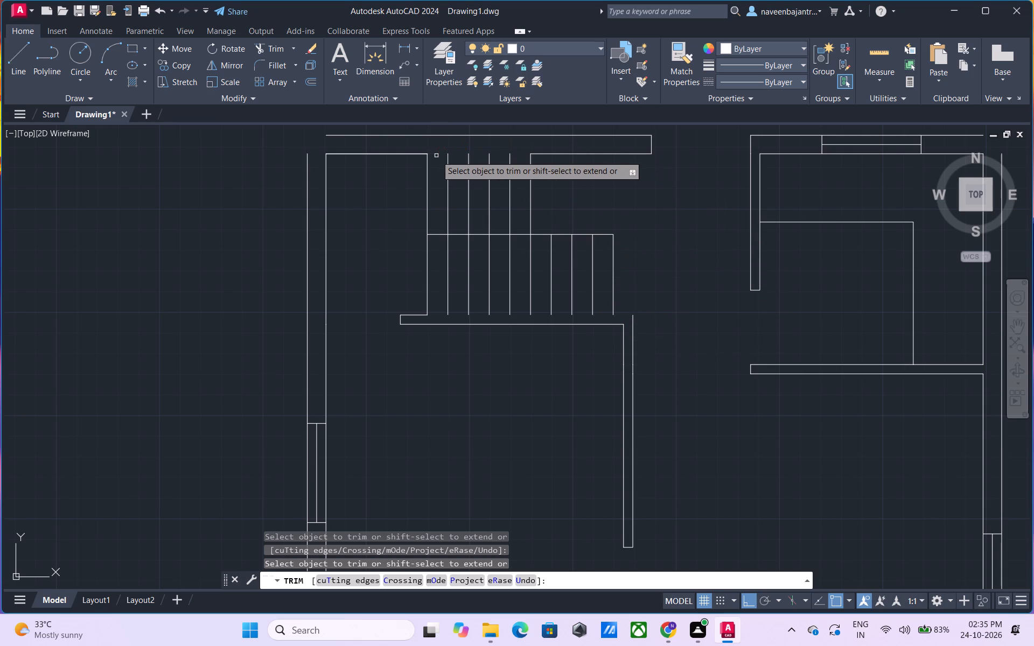
left_click(421, 315)
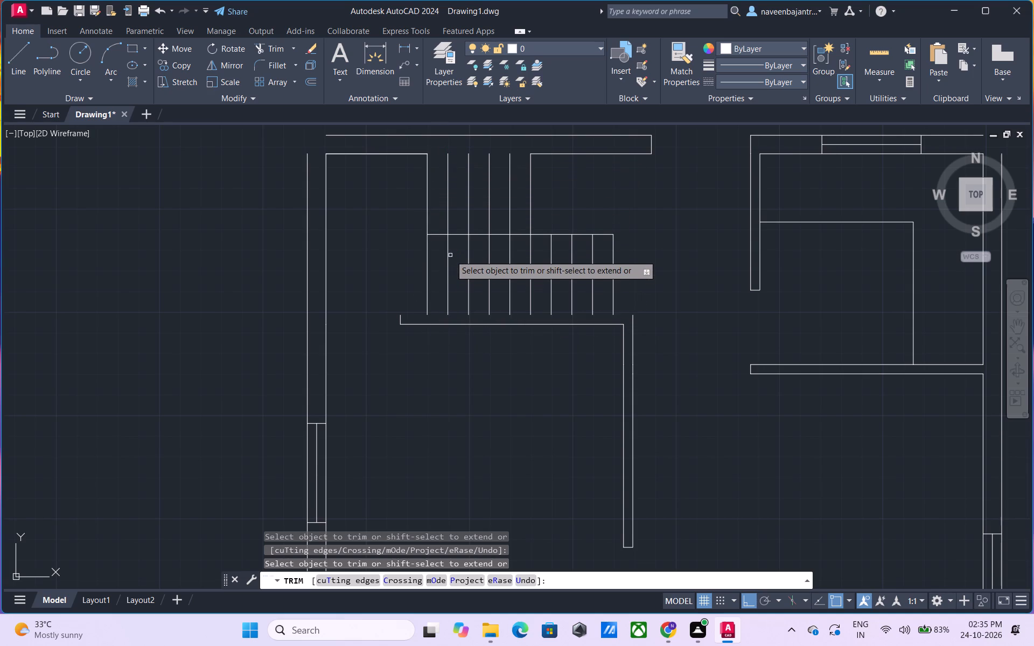
Trim off all six tread lines of the upper stair flight and every second tread line of the lower flight, starting with the leftmost.
left_click(427, 212)
left_click(467, 209)
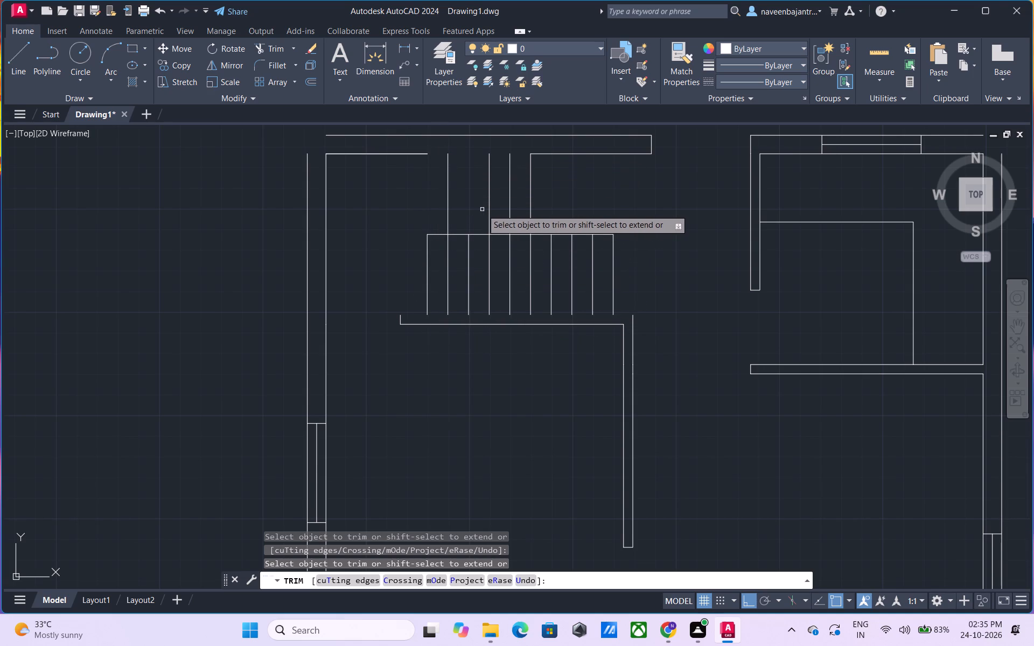
left_click(511, 207)
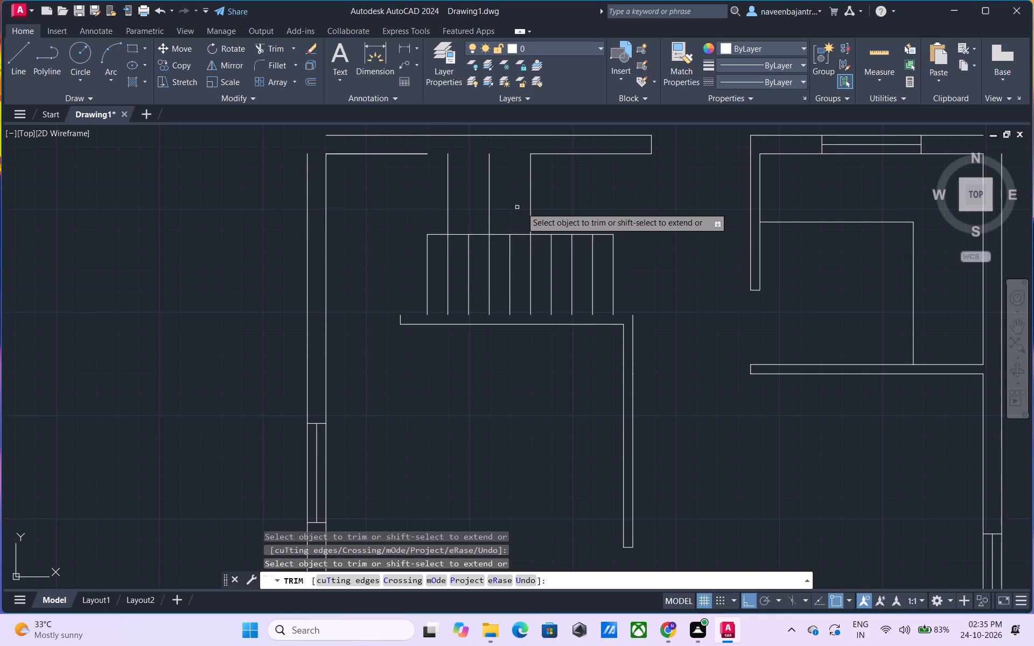
left_click(428, 264)
left_click(470, 262)
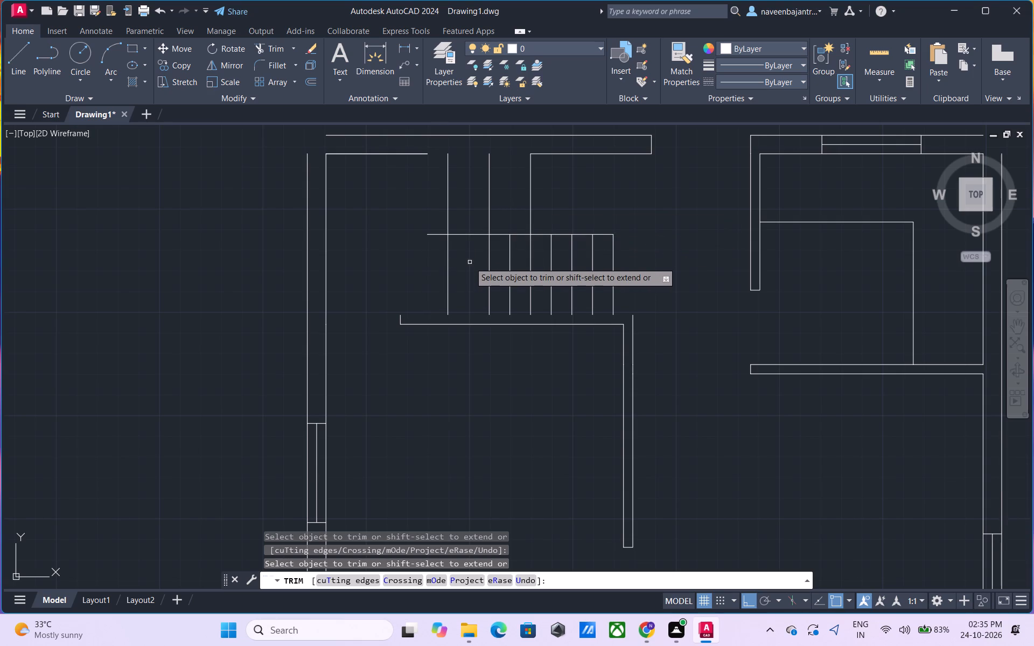
left_click(511, 258)
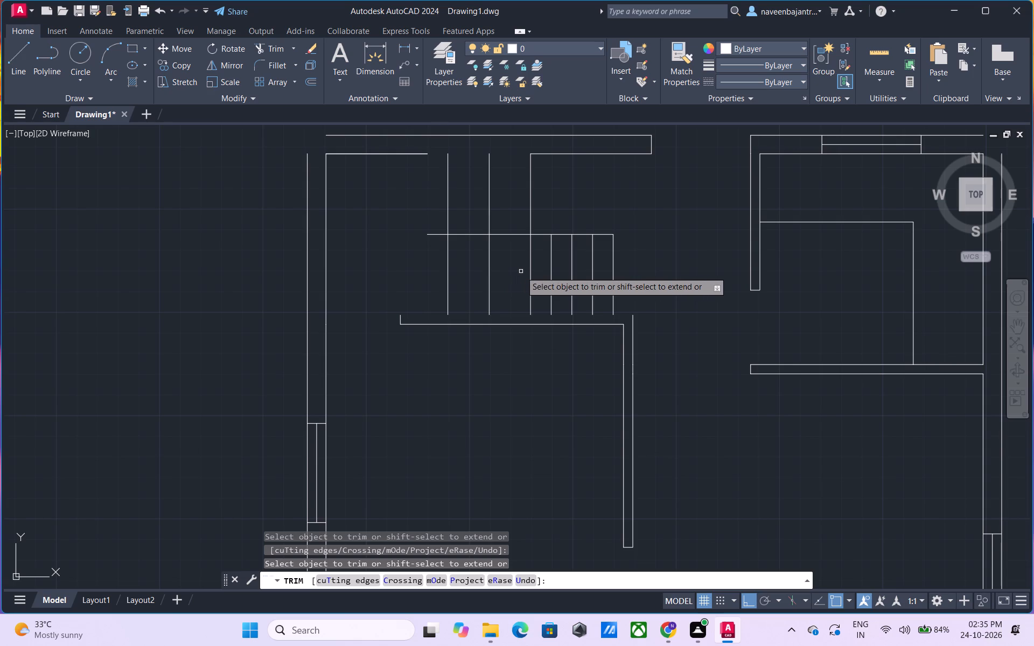
left_click(550, 271)
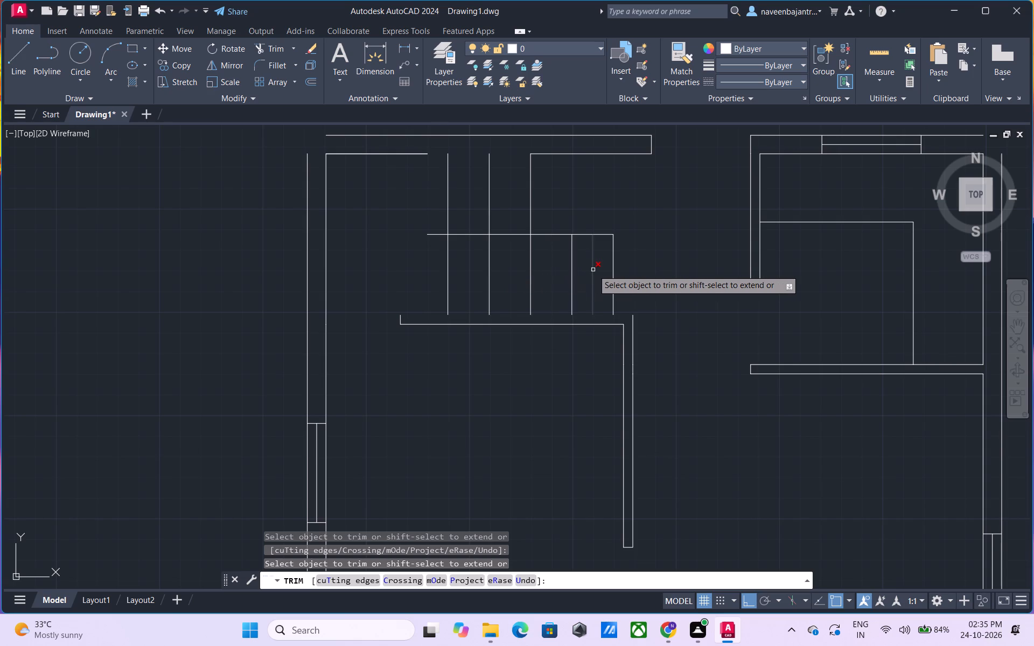
left_click(593, 270)
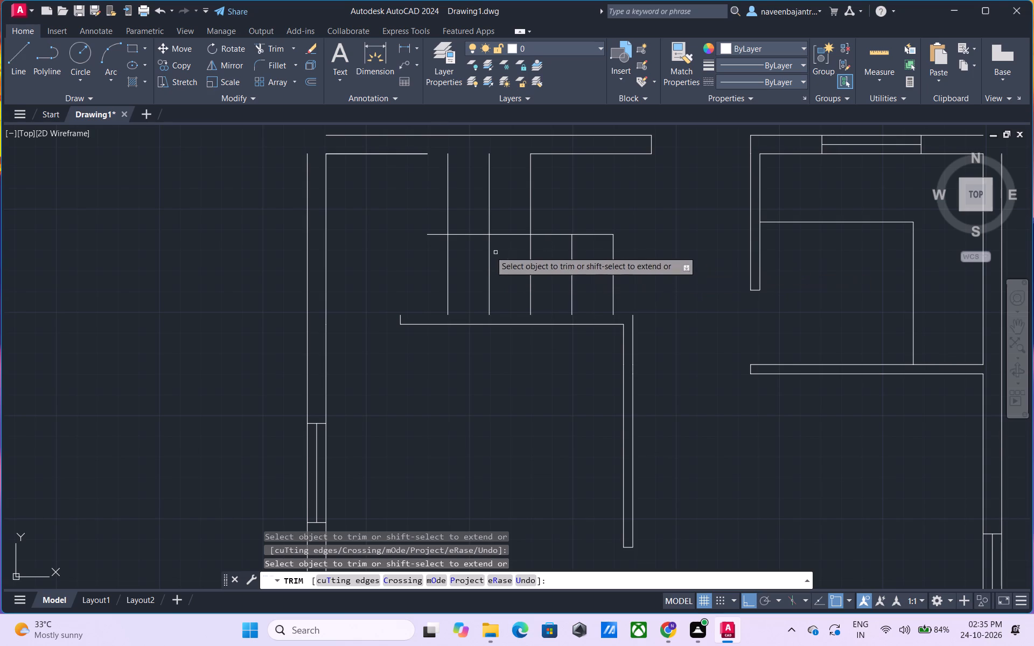
left_click(448, 222)
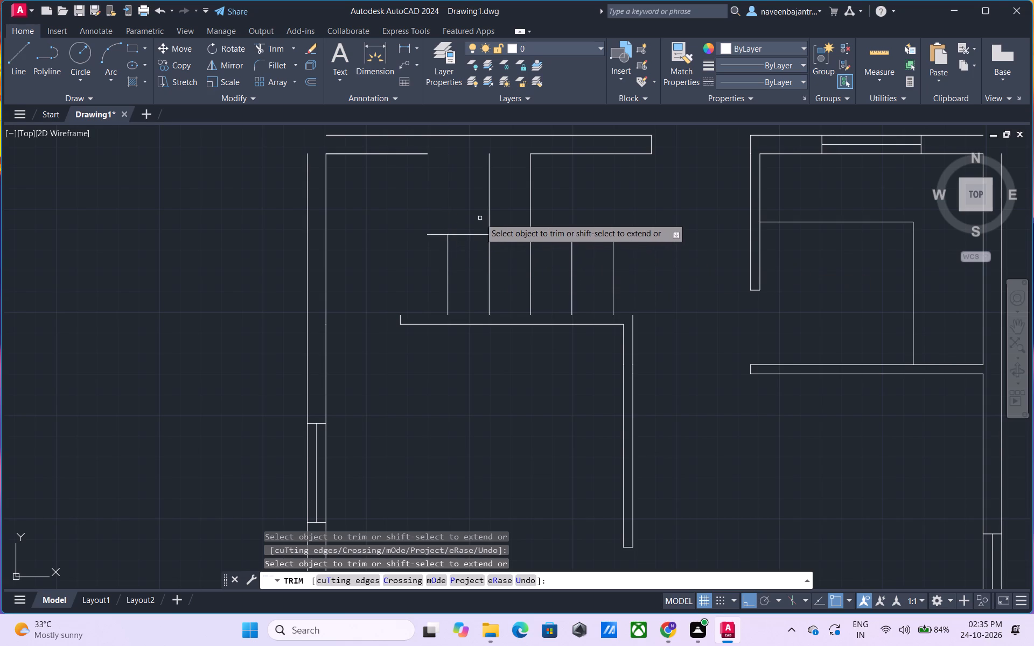
left_click(488, 211)
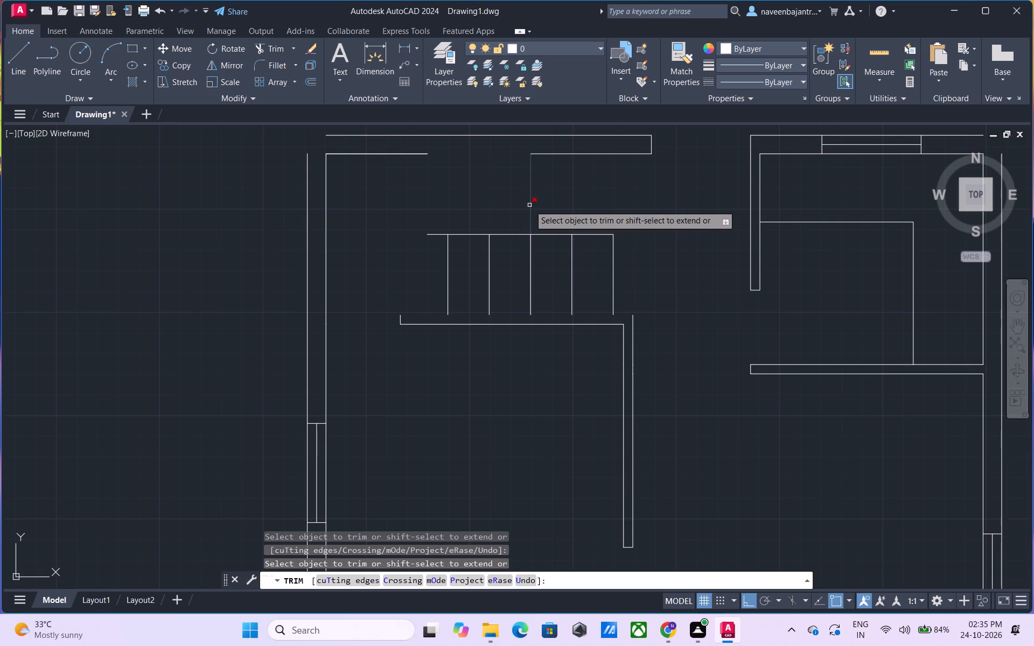
left_click(529, 205)
Trim off every segment of the horizontal line that separated the two stair flights.
left_click(435, 236)
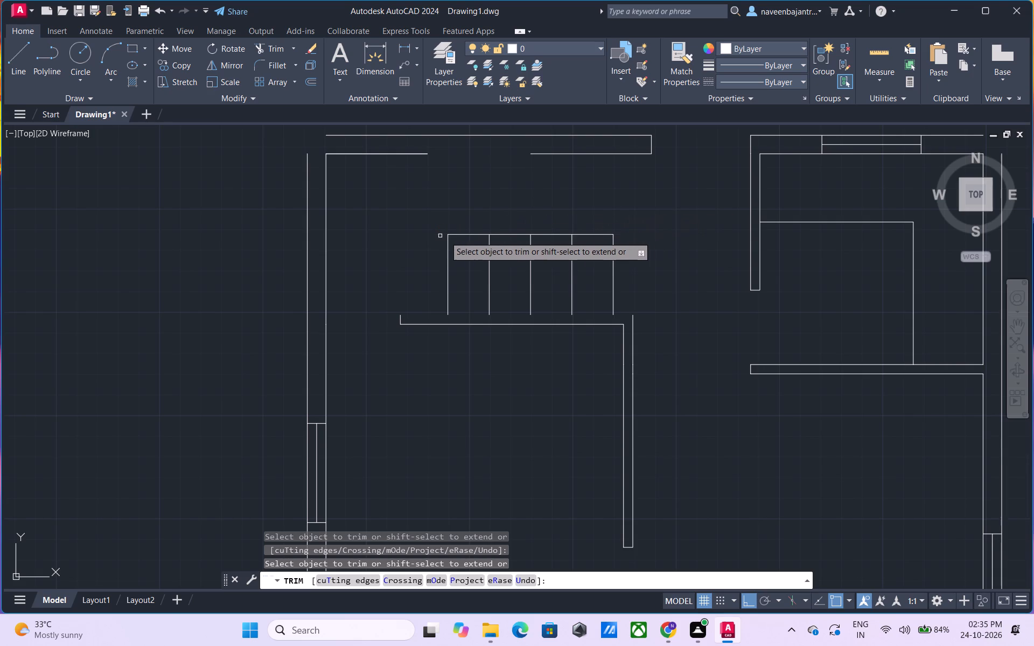
left_click(474, 234)
left_click(503, 233)
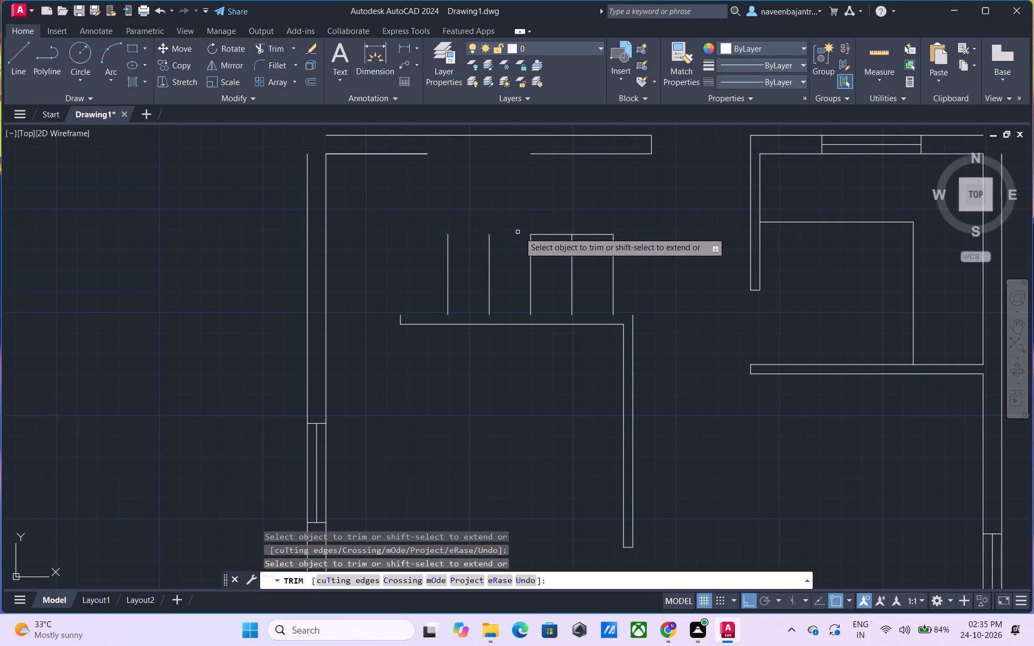
left_click(550, 235)
left_click(586, 235)
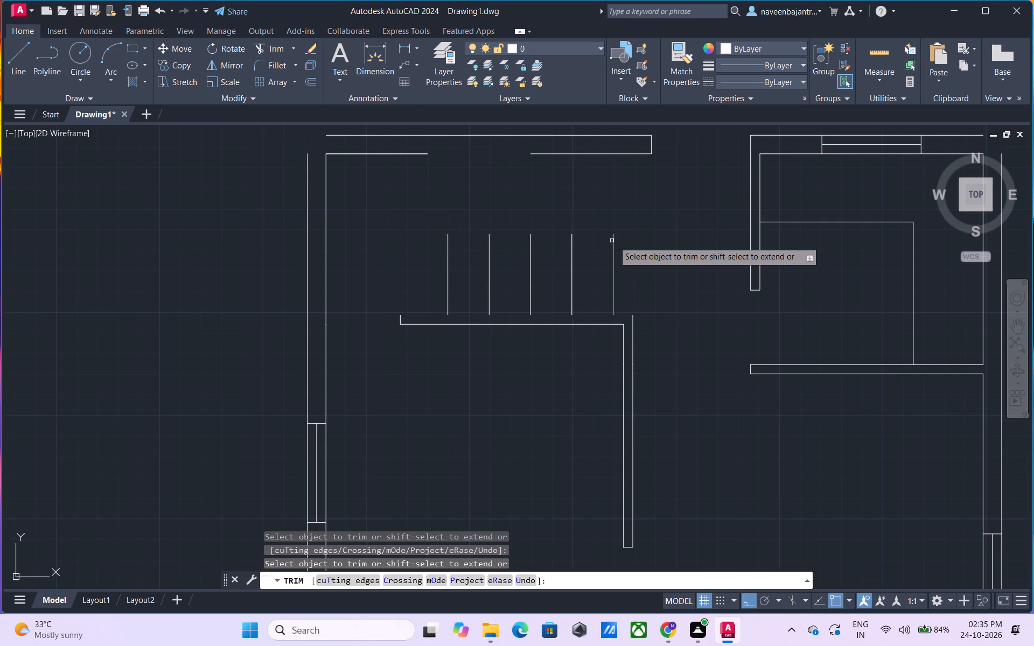
Trim off the five remaining tread lines of the lower stair flight.
left_click(614, 241)
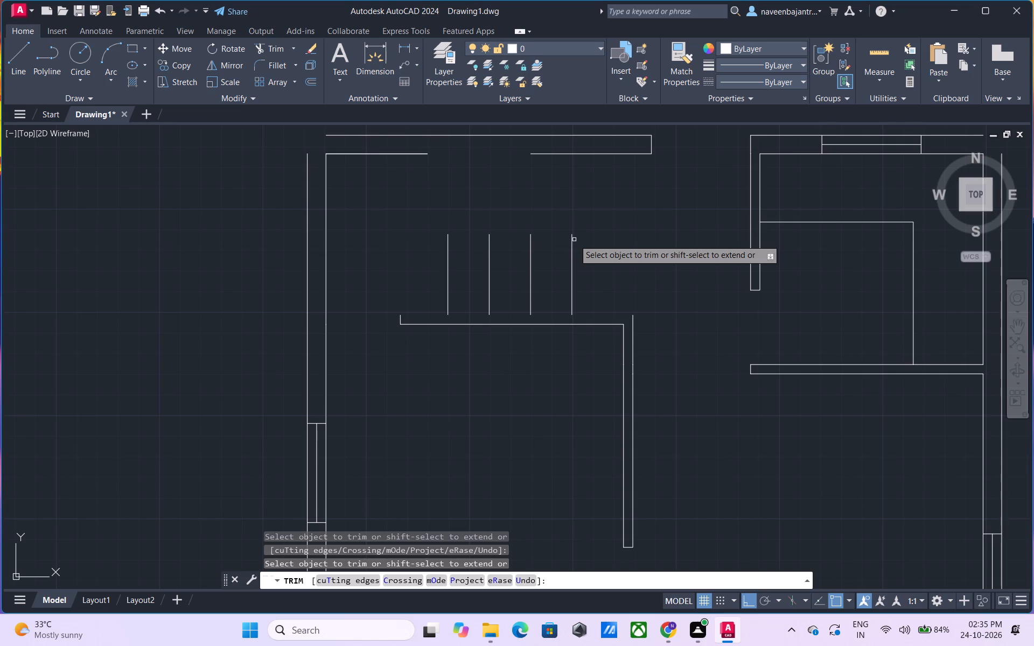
left_click(572, 236)
left_click(530, 235)
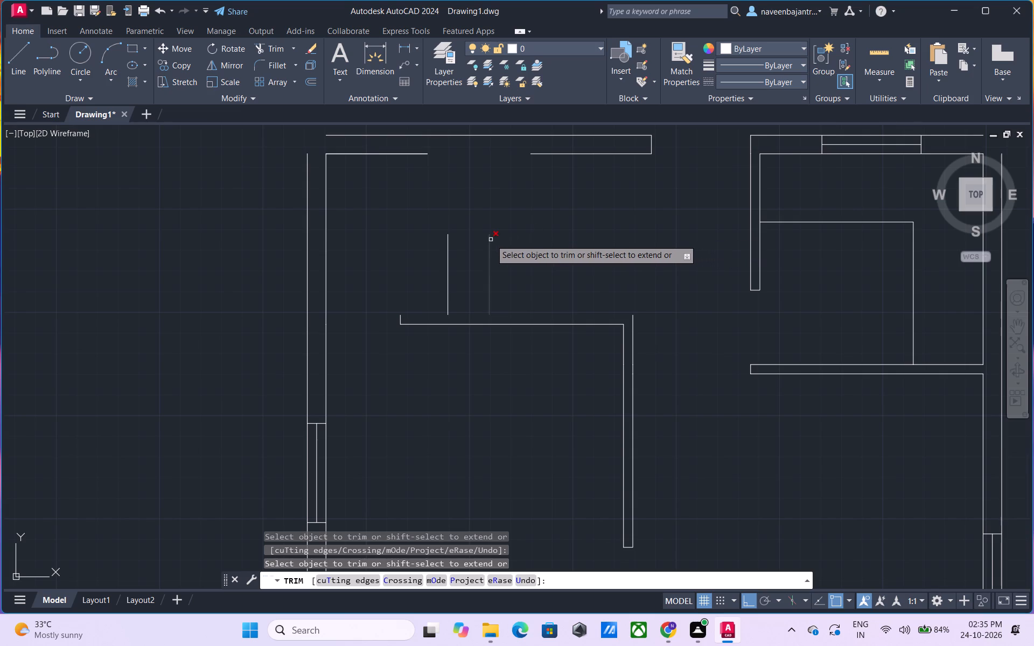
left_click(491, 240)
left_click(448, 240)
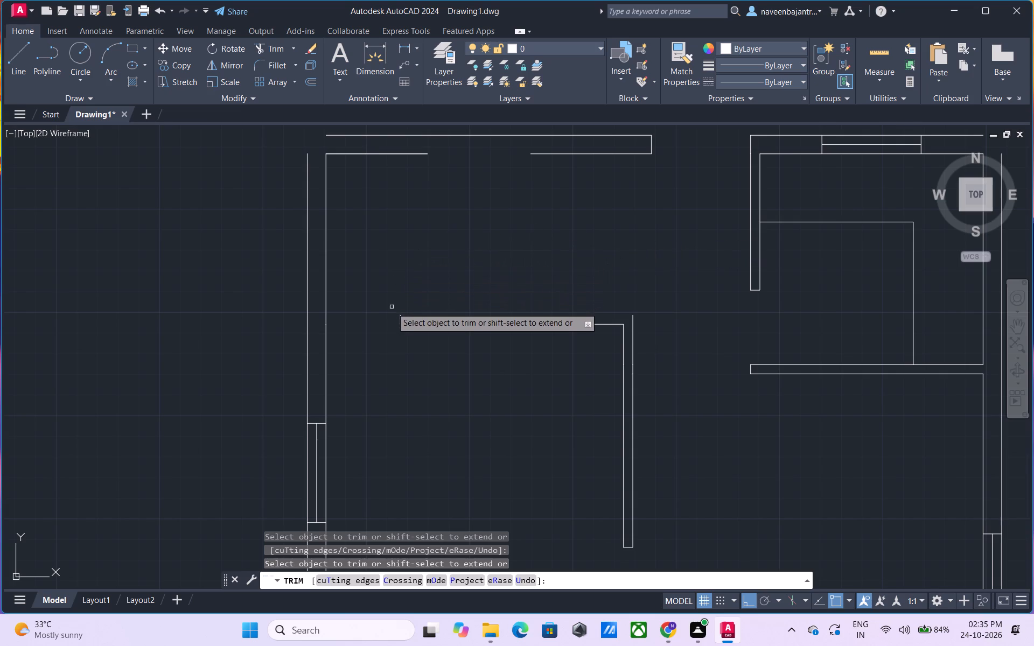
Trim off all remaining lines of the L-shaped wall below the former staircase, including both wall end lines.
left_click(401, 318)
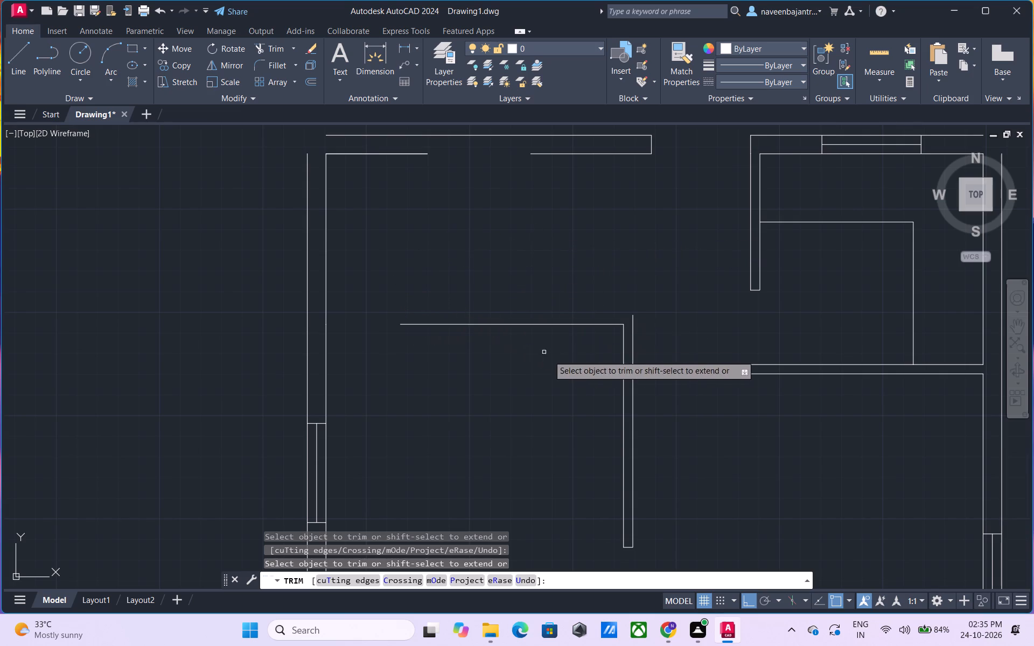
left_click(627, 549)
left_click(633, 540)
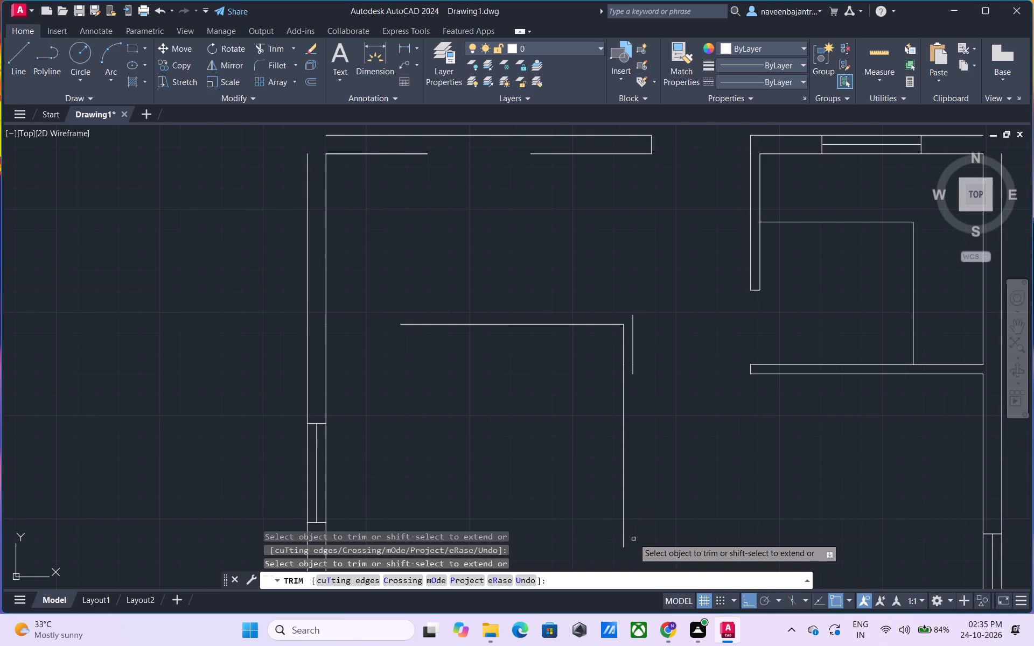
left_click(632, 370)
left_click(631, 364)
left_click(623, 392)
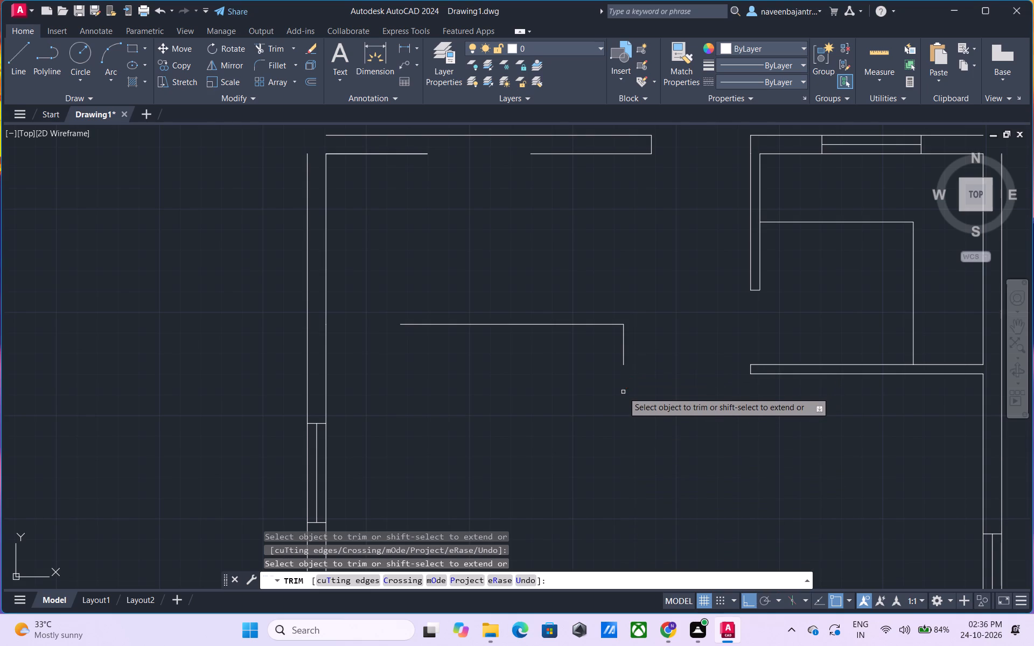
left_click(625, 361)
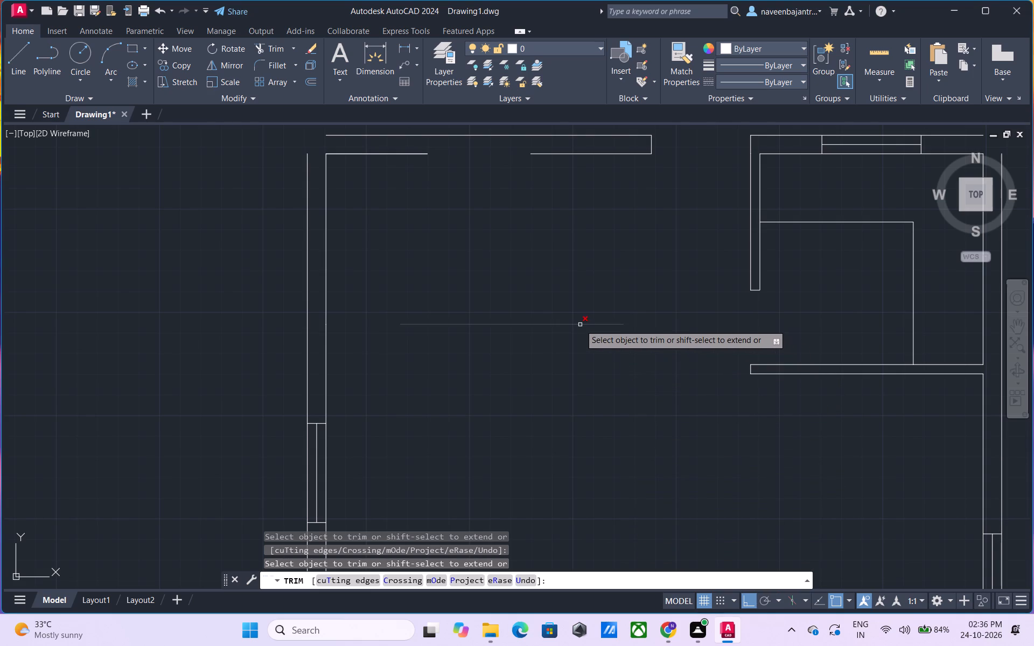
left_click(580, 325)
Trim off the top outer wall between the left side wall and the door gap, including its inner lines, end line and outer line.
scroll(580, 325, "down", 2)
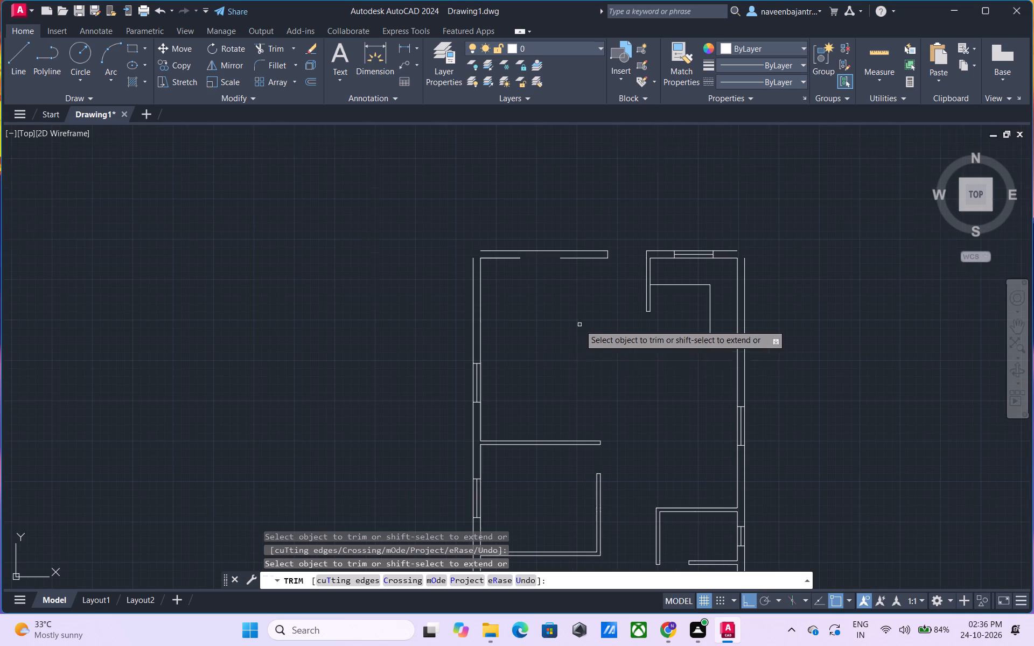
middle_click_drag(589, 341, 596, 236)
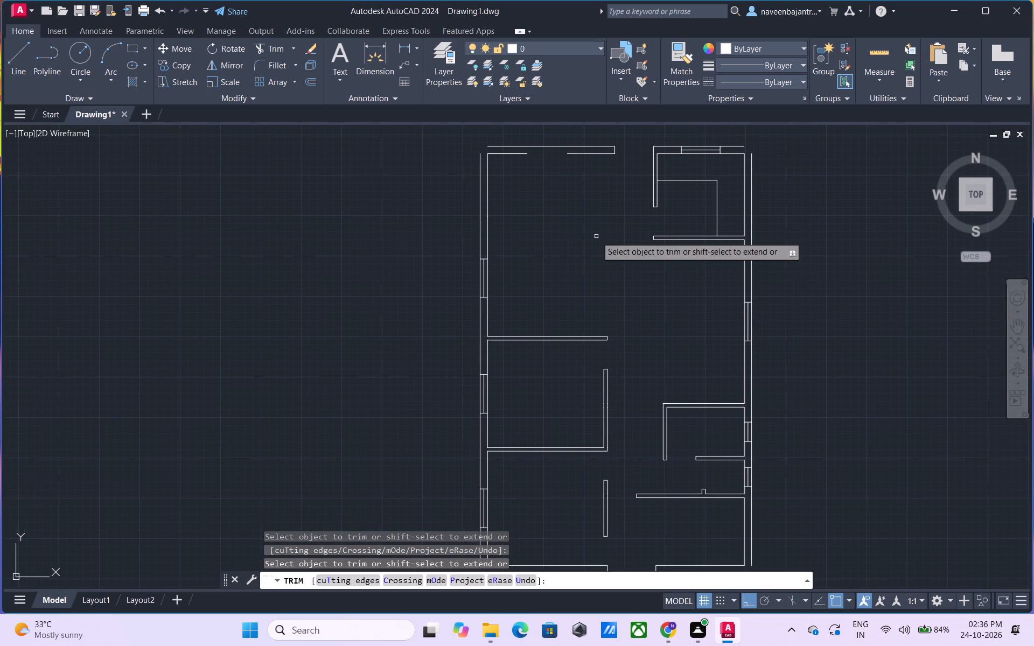
left_click(516, 154)
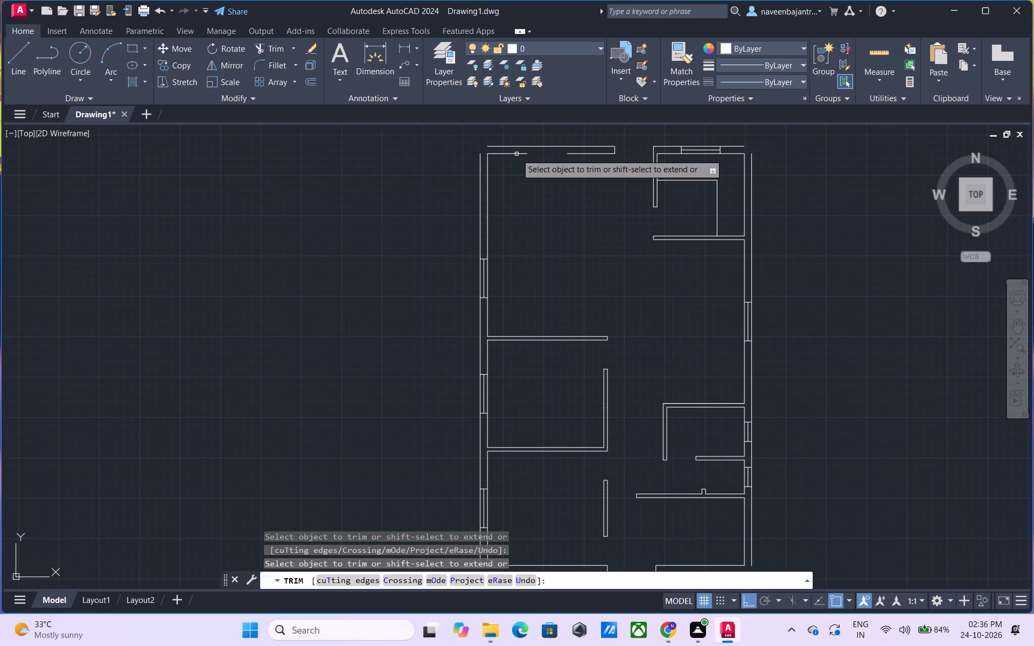
left_click(516, 154)
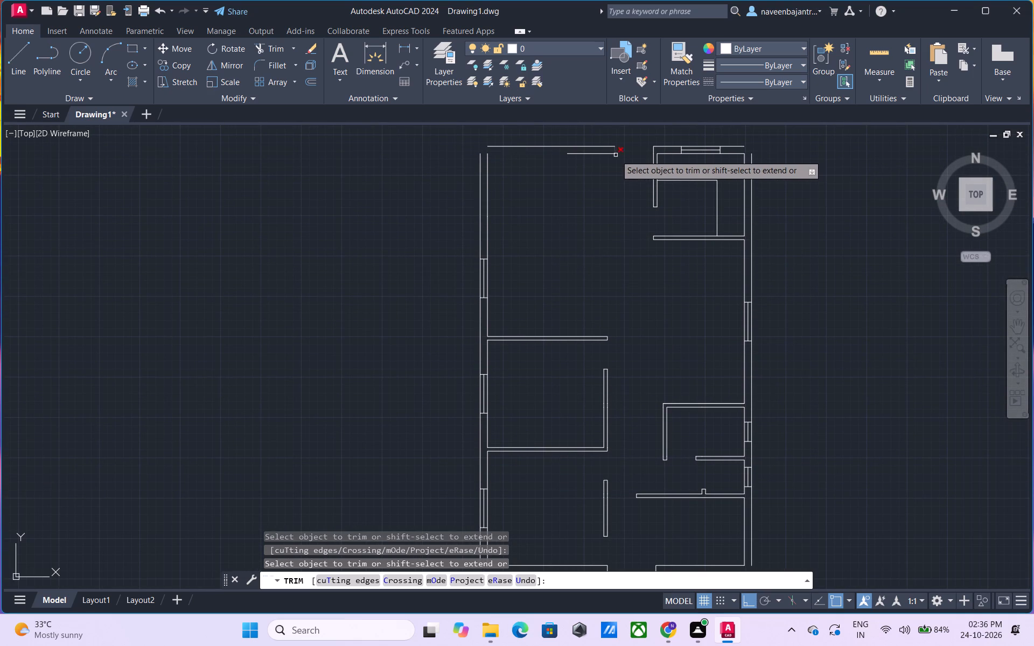
left_click(614, 150)
left_click(600, 155)
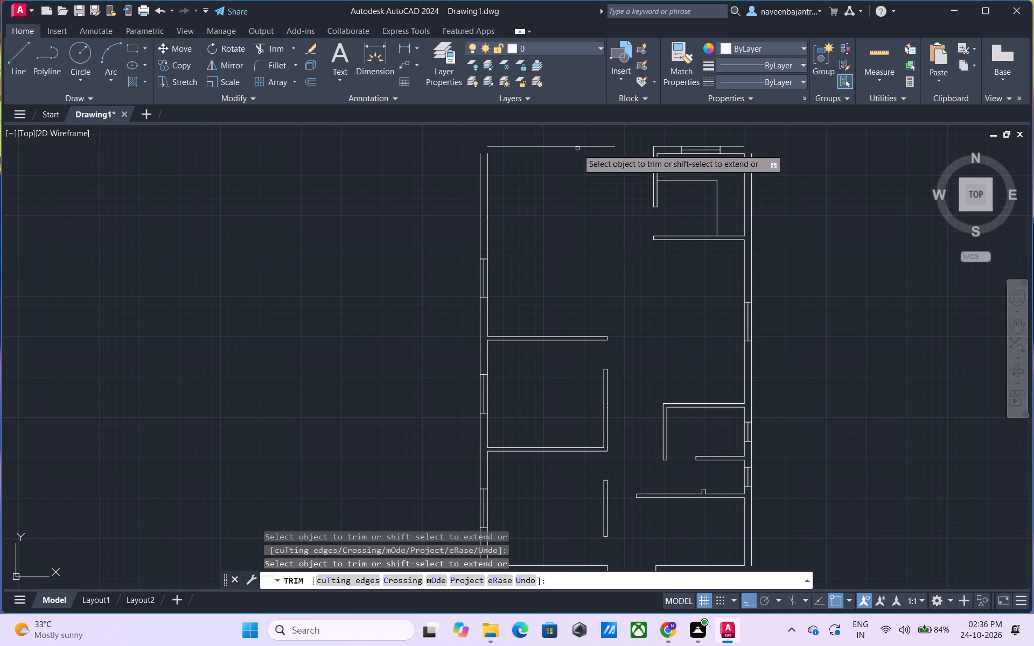
left_click(568, 147)
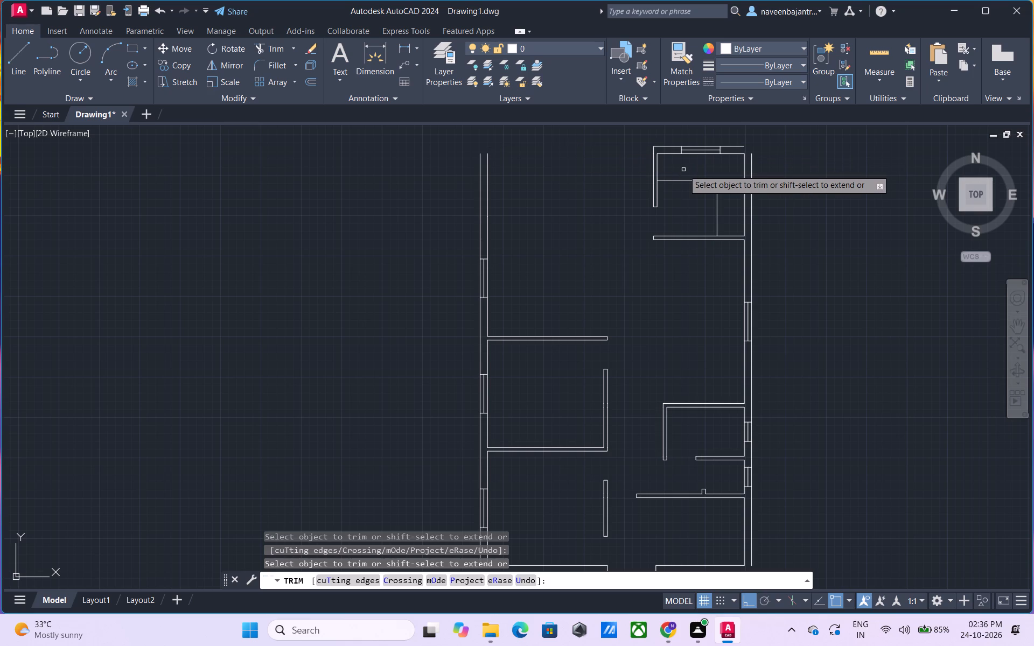
Trim off the three short lines of the wall stub projecting above the horizontal wall in the plan's lower right area.
scroll(674, 177, "down", 2)
scroll(690, 314, "up", 1)
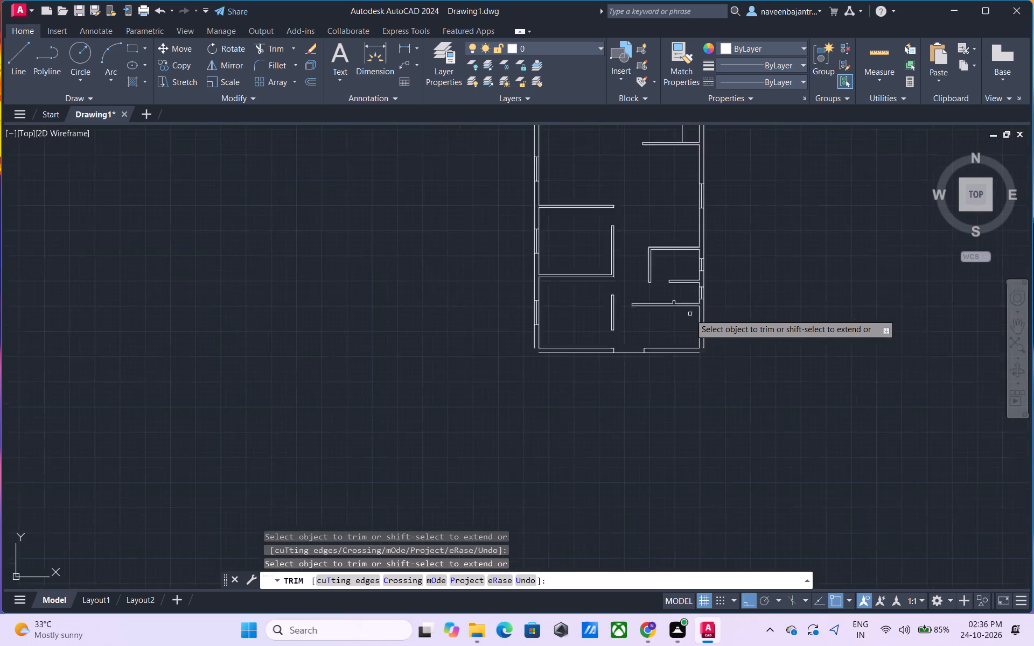
scroll(690, 314, "up", 2)
scroll(647, 270, "up", 2)
left_click(654, 304)
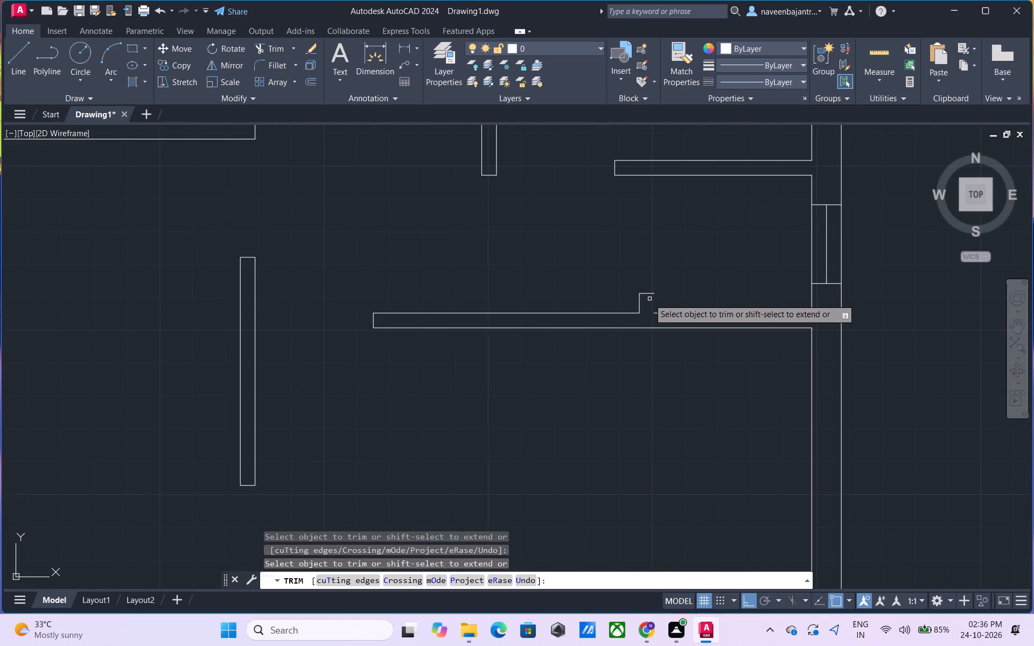
left_click(643, 292)
left_click(639, 297)
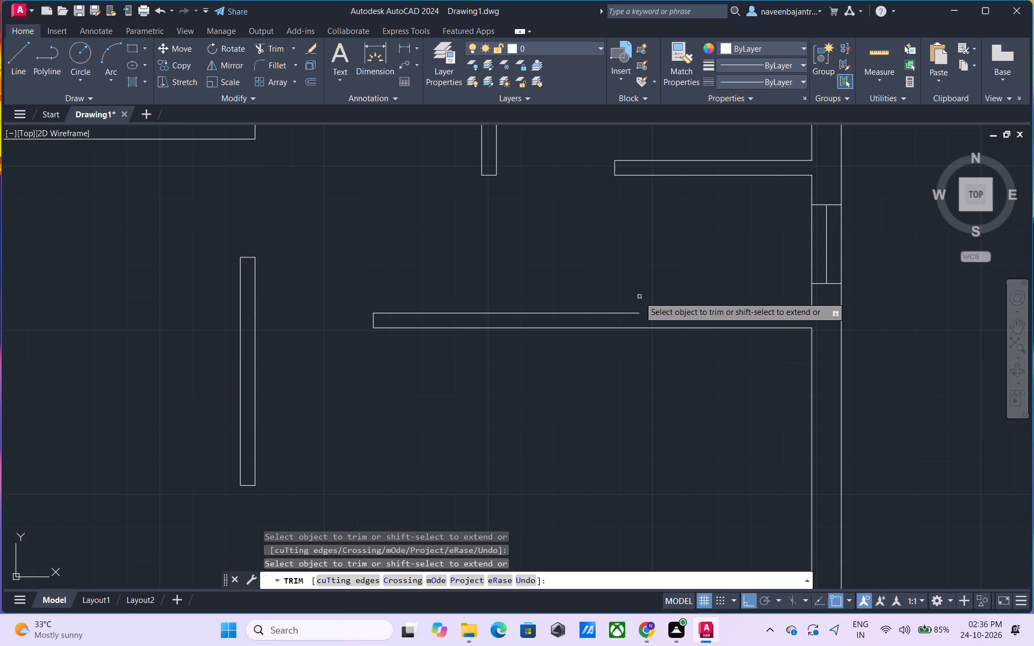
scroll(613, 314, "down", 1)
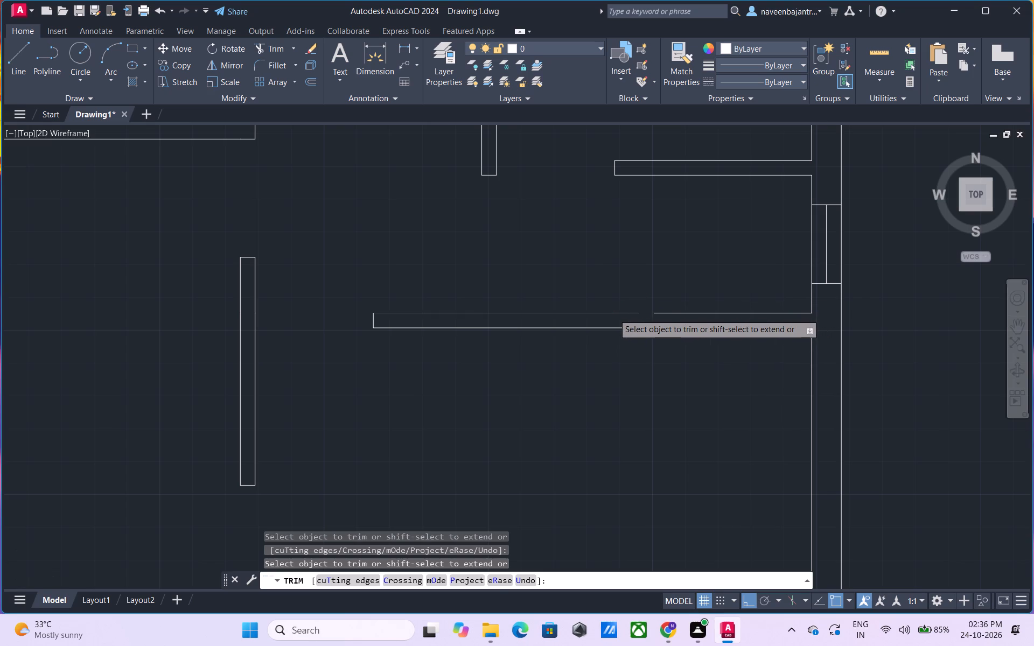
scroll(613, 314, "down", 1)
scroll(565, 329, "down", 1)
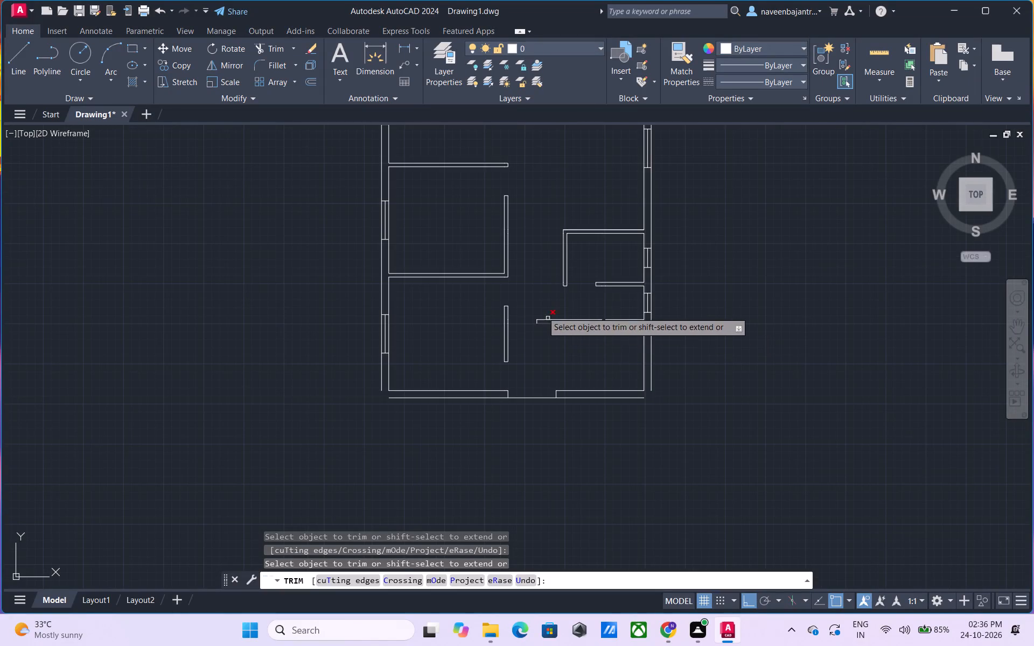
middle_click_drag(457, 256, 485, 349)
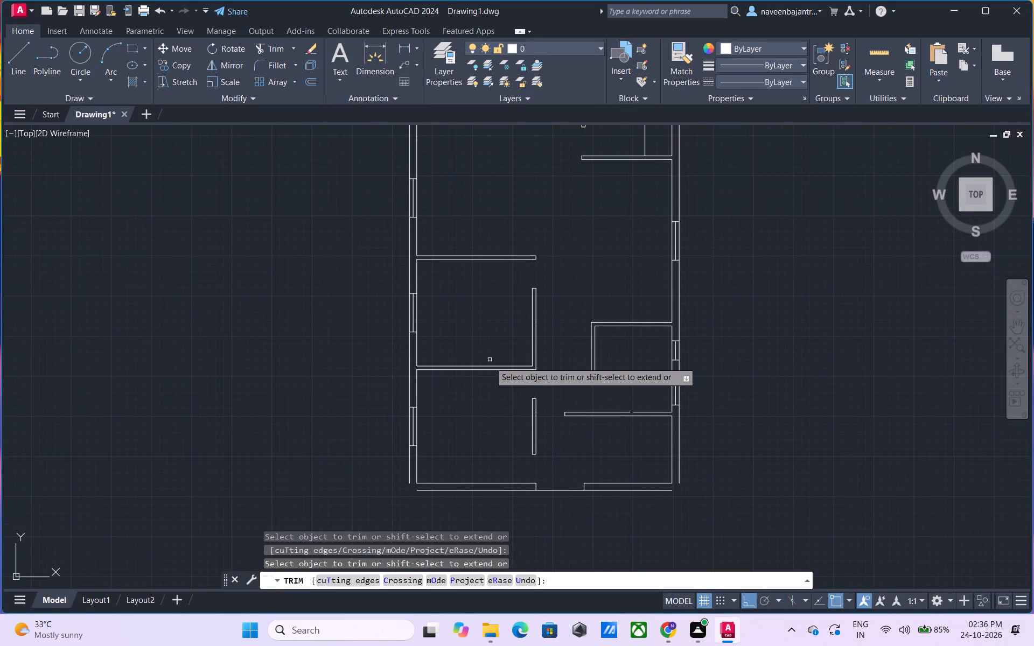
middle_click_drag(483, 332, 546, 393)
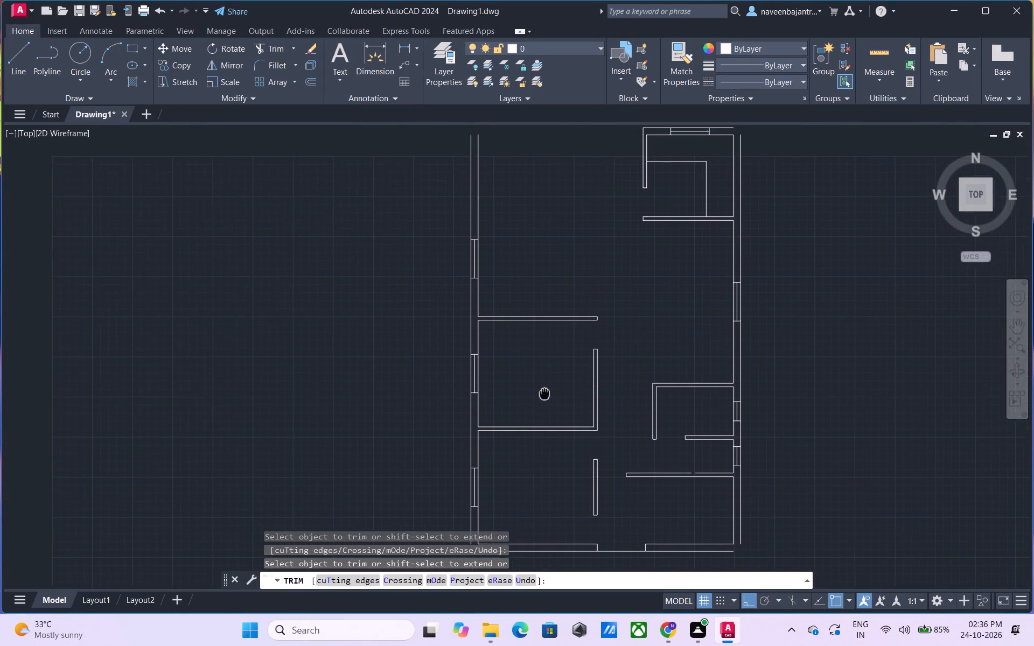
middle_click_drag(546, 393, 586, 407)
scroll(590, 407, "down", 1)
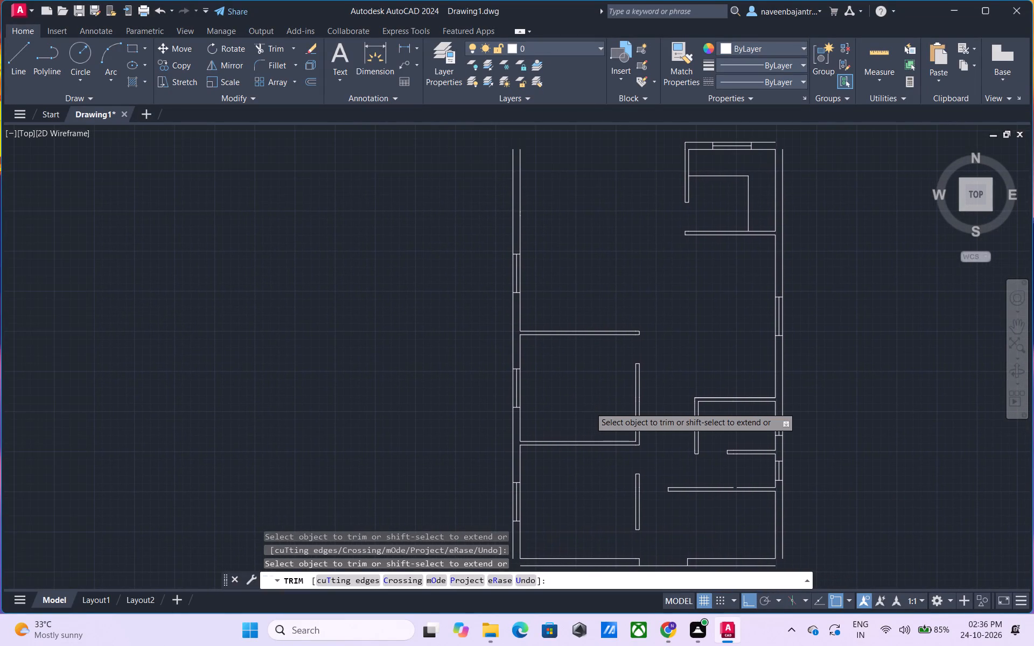
Trim off both lines of the left outer wall above its topmost window.
scroll(600, 349, "up", 1)
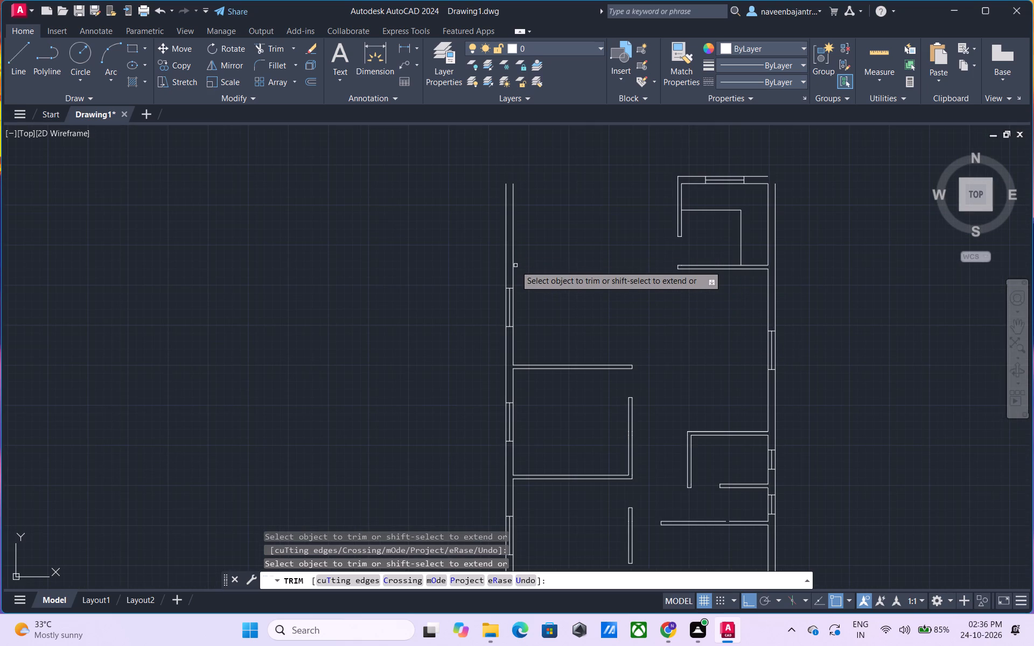
left_click(513, 230)
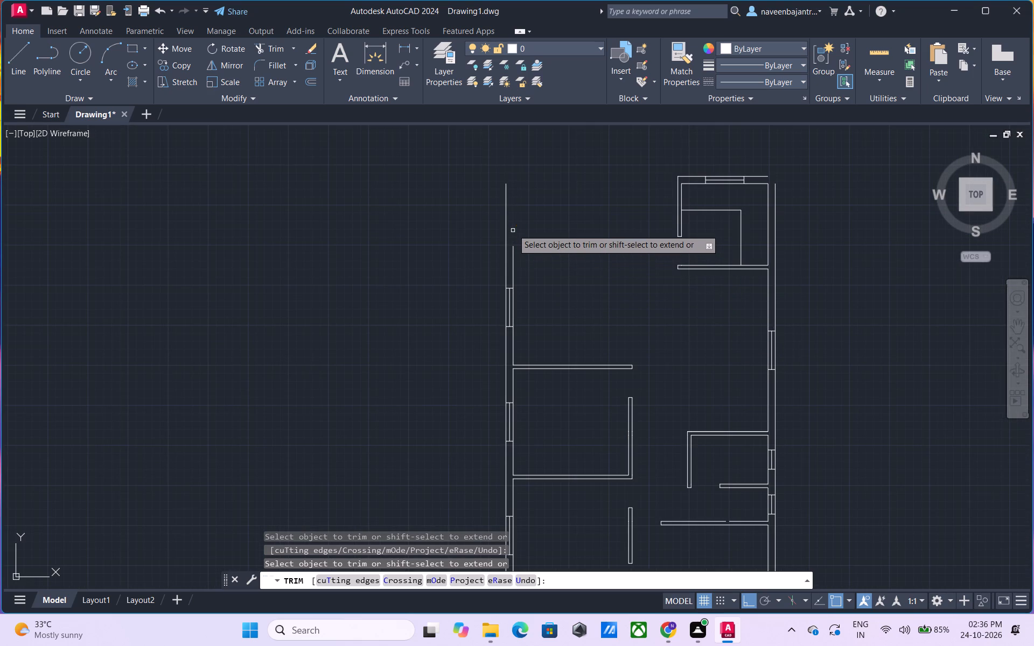
left_click_drag(505, 230, 506, 239)
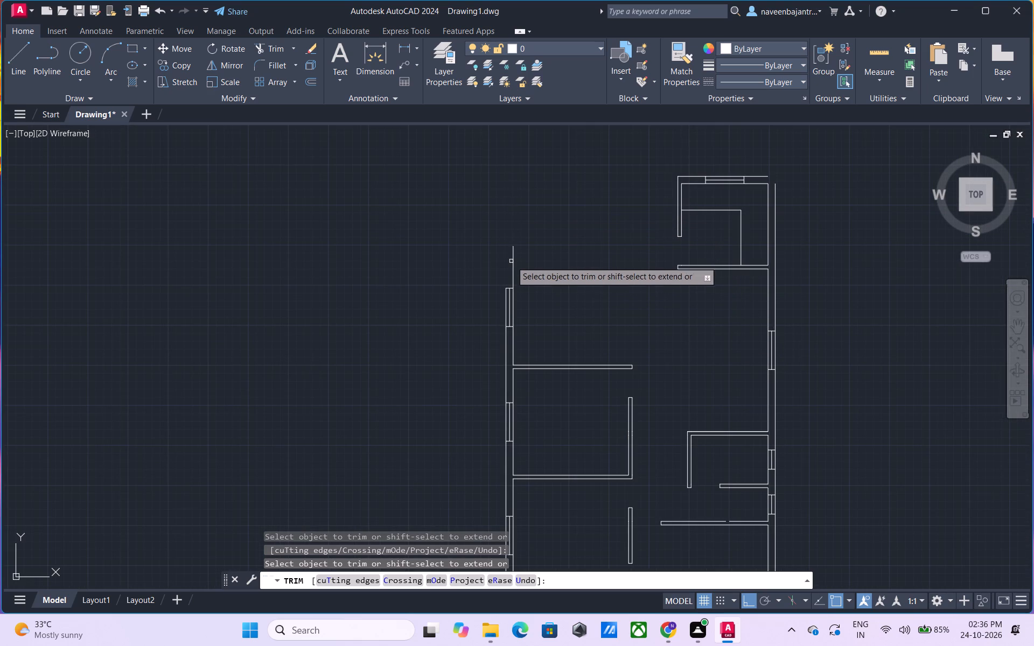
left_click(512, 265)
left_click(512, 250)
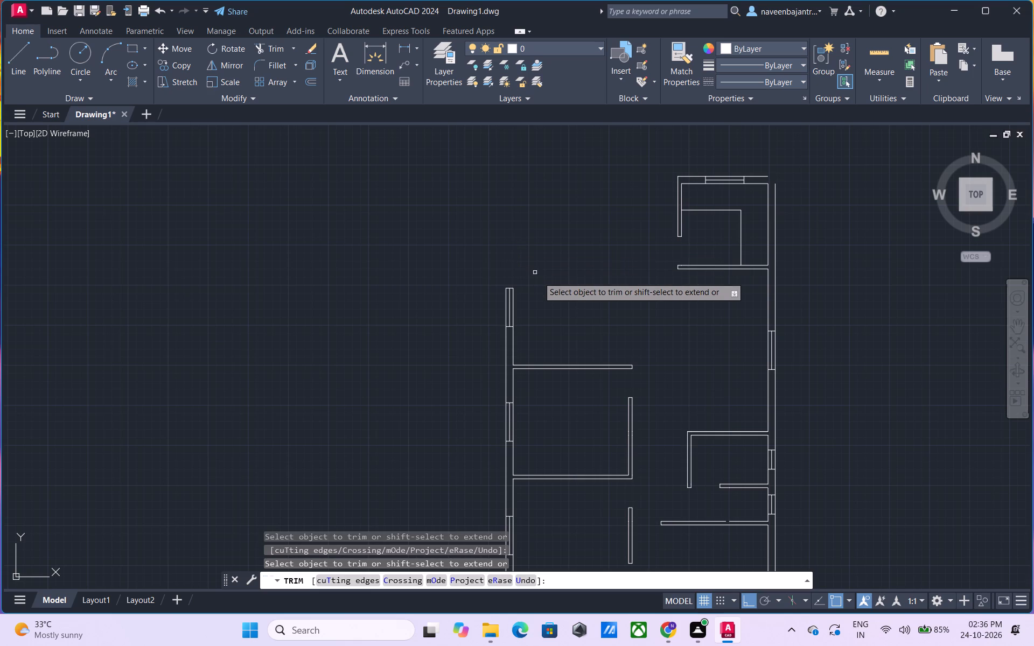
Trim off the topmost window of the left outer wall, plus the adjoining wall lines down to the upper partition and next window.
middle_click_drag(540, 278, 504, 177)
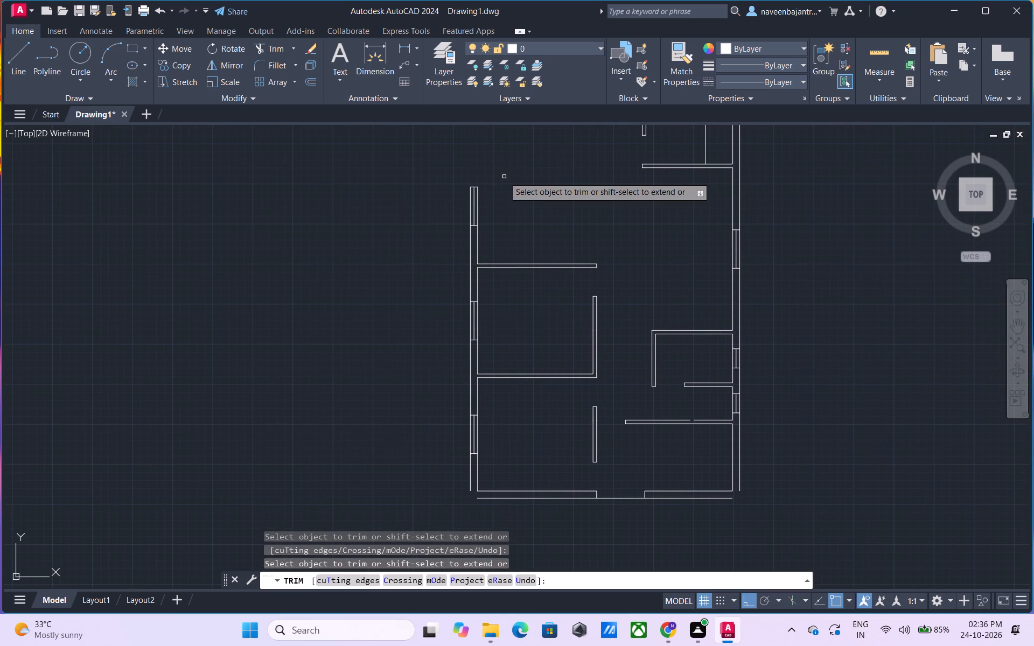
scroll(471, 185, "up", 2)
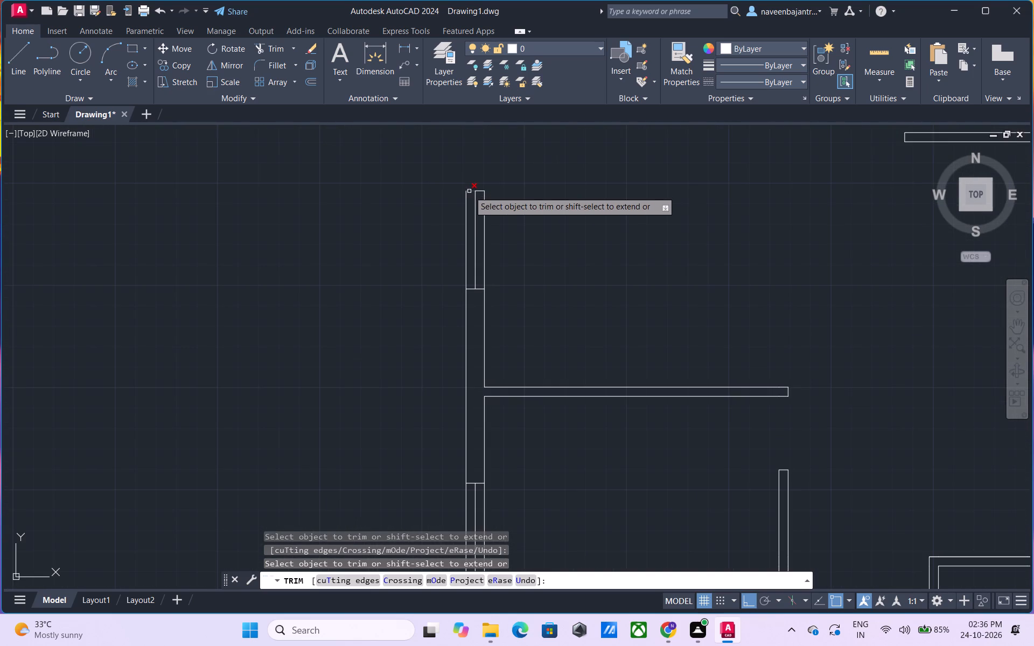
left_click(469, 191)
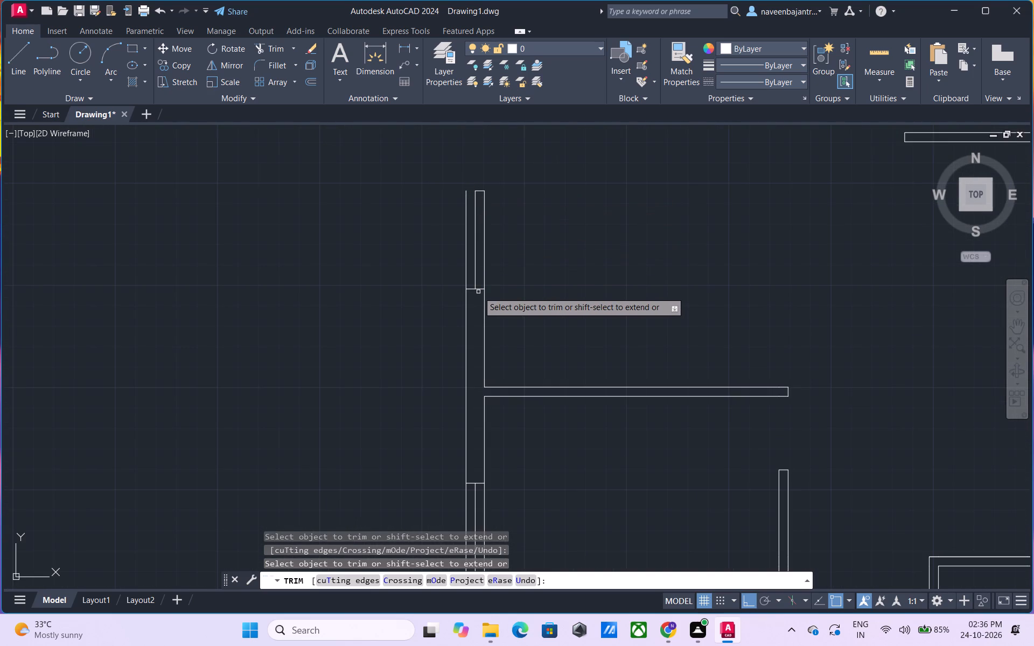
left_click(479, 289)
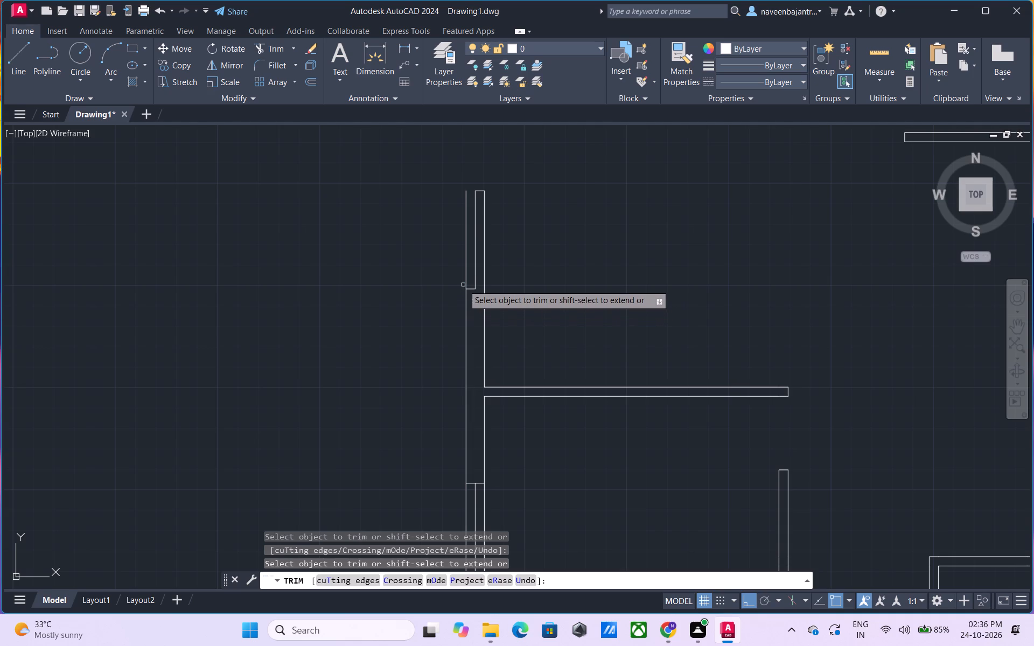
left_click(465, 273)
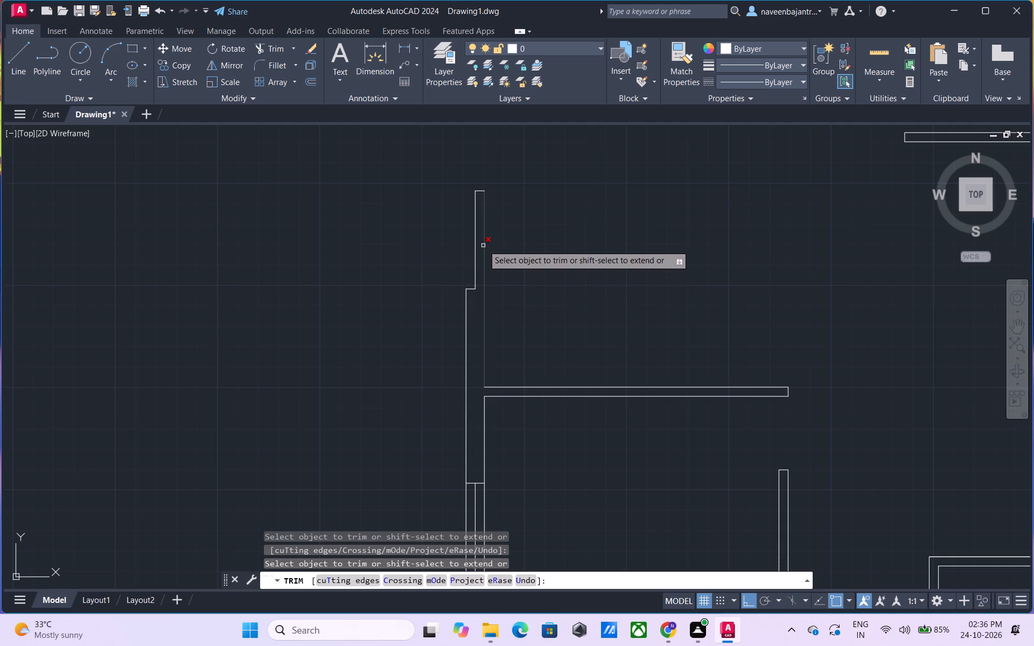
left_click(483, 245)
left_click(479, 189)
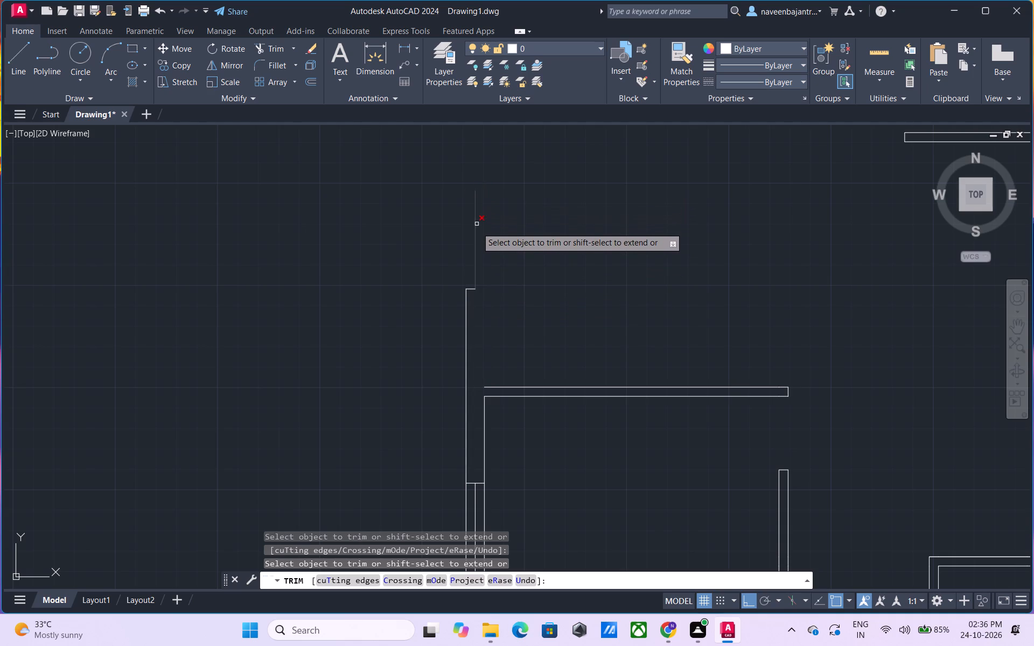
left_click(476, 236)
left_click(472, 289)
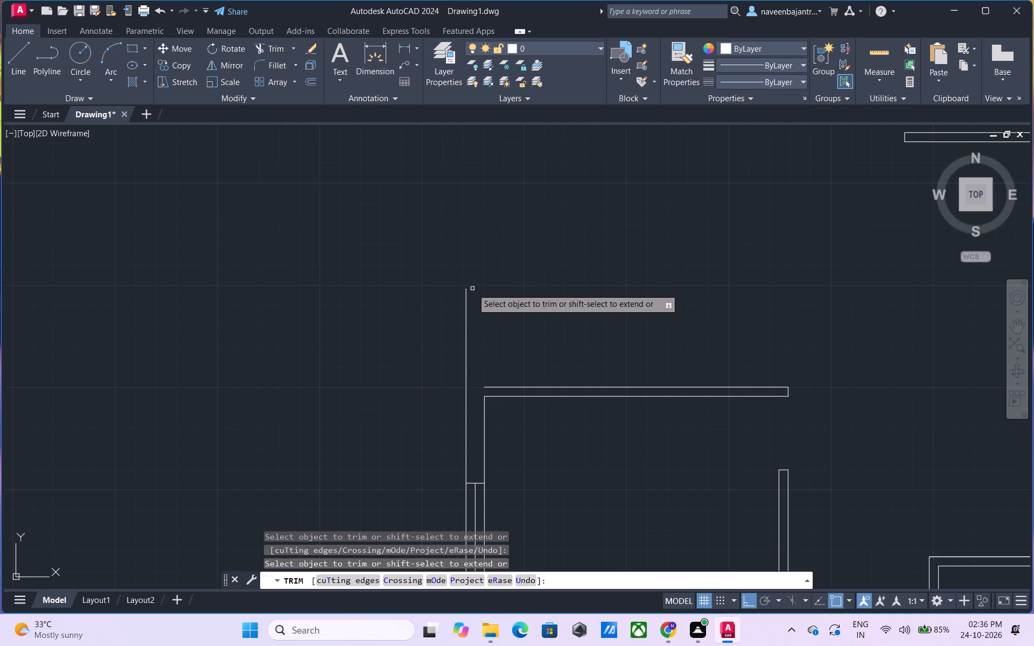
left_click(466, 297)
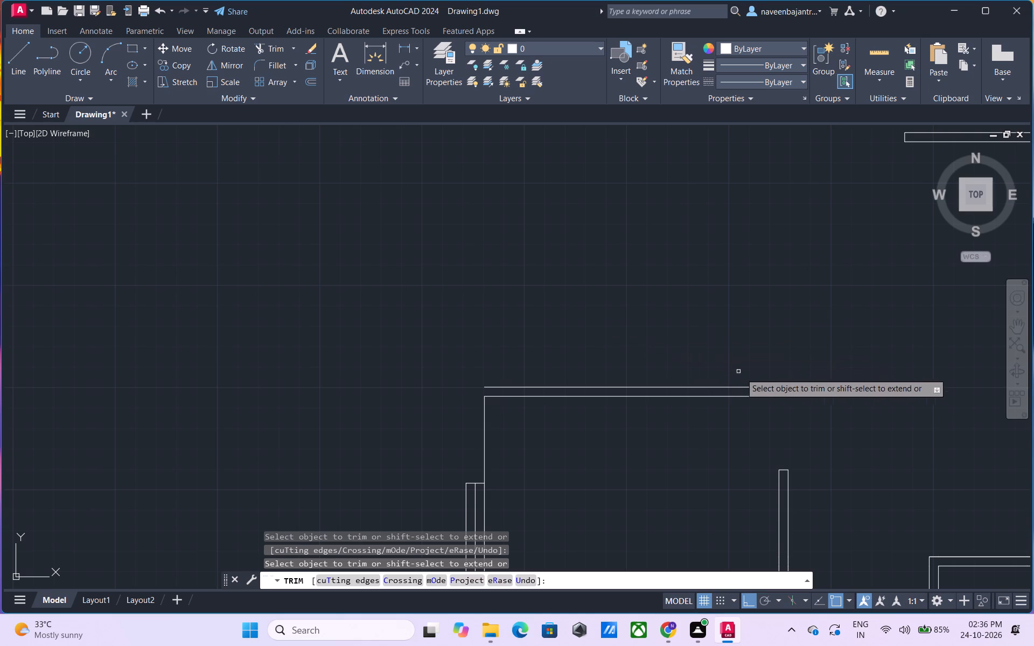
Trim off the end line and both long lines of the upper horizontal partition beside the left outer wall.
left_click(790, 392)
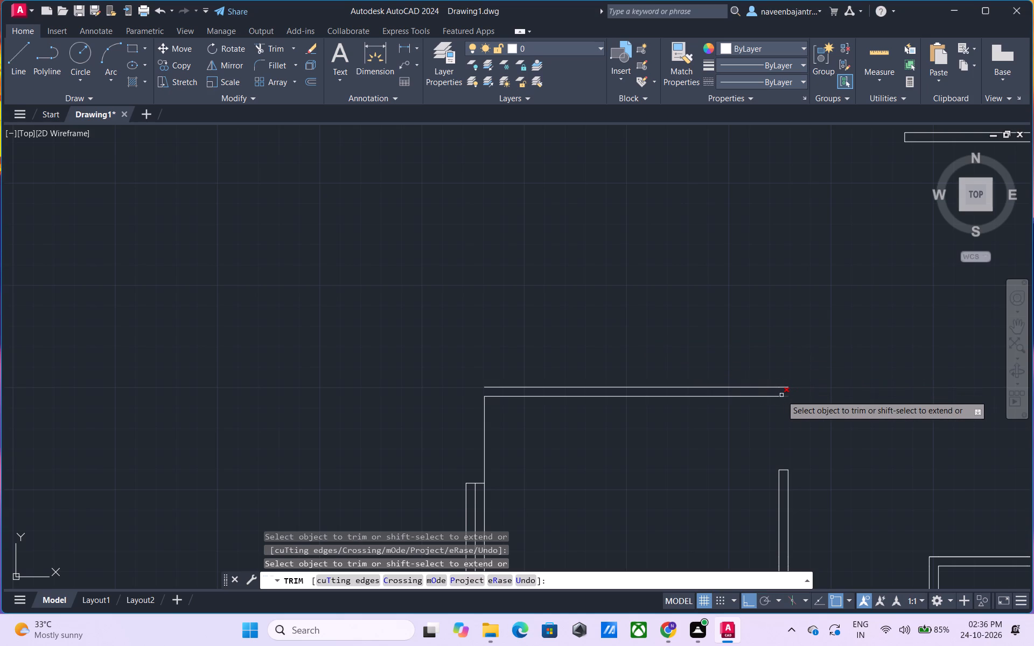
left_click(781, 395)
left_click(781, 387)
left_click(768, 386)
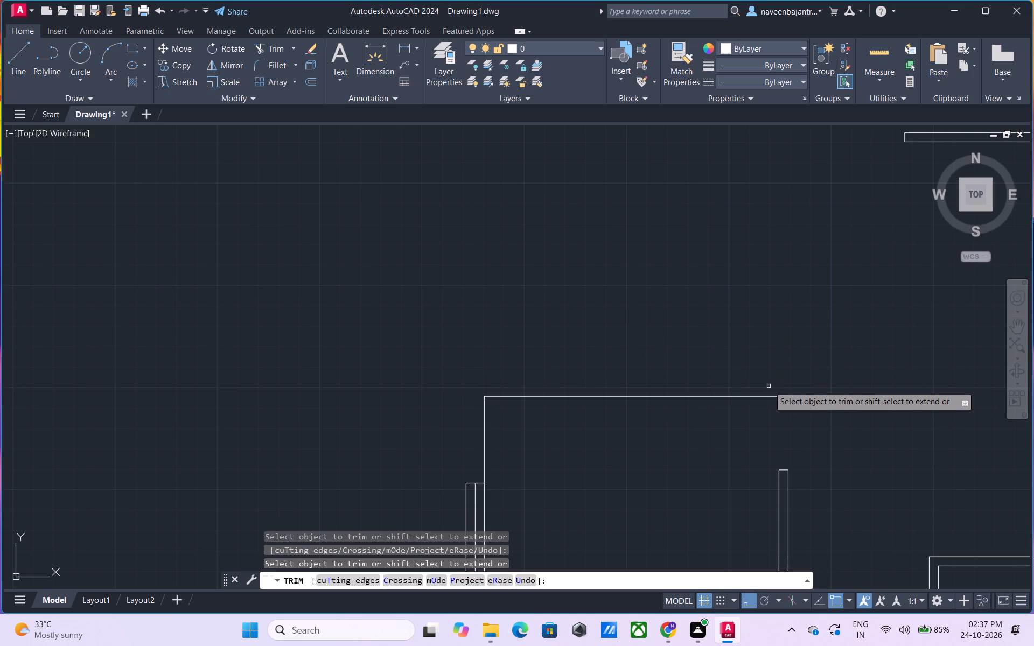
left_click(719, 396)
Trim off the leftover inner line of the left outer wall projecting above the middle window.
scroll(644, 343, "down", 1)
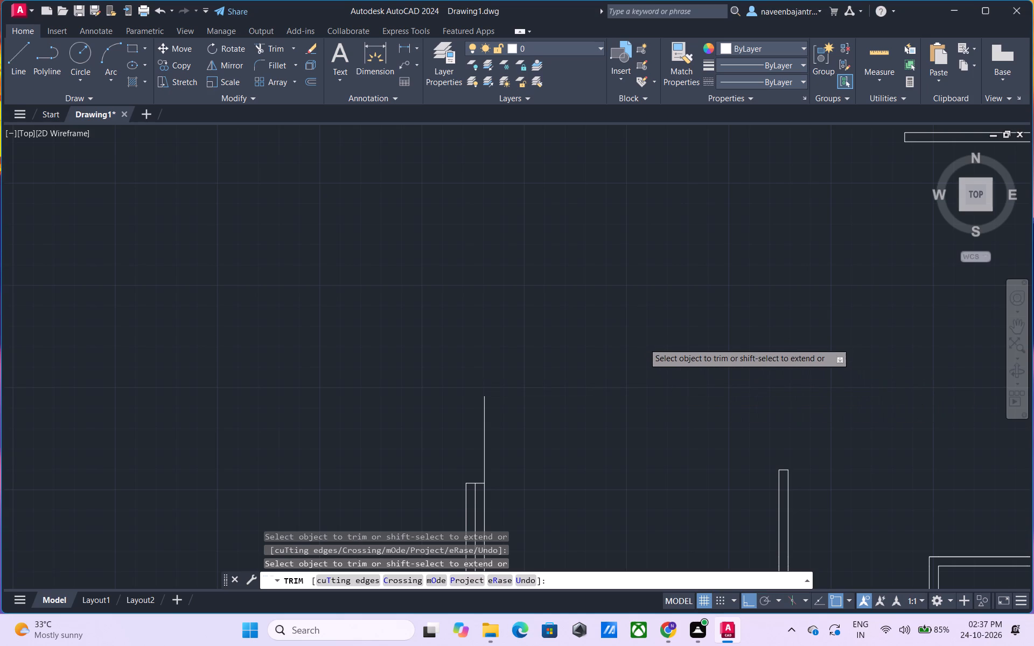
middle_click_drag(640, 355, 582, 202)
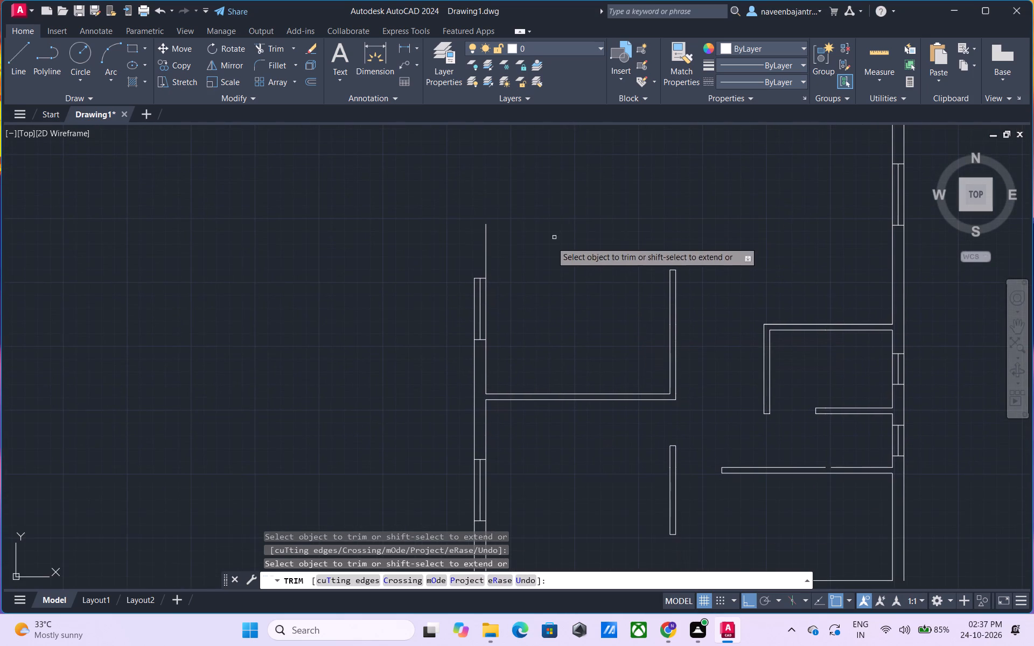
middle_click_drag(535, 274, 554, 227)
scroll(554, 227, "up", 1)
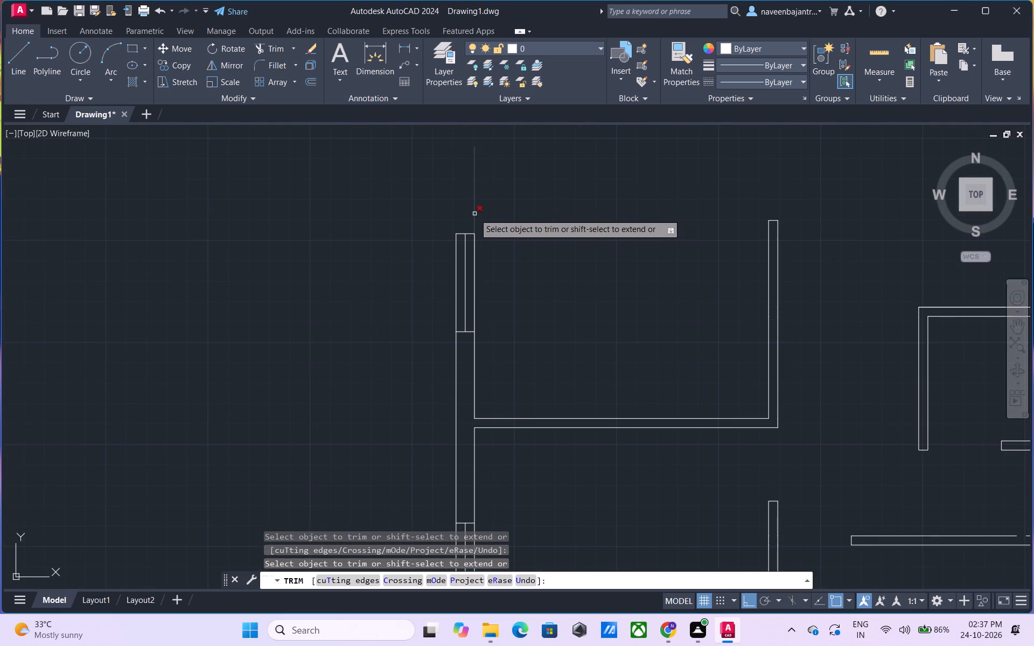
left_click(474, 214)
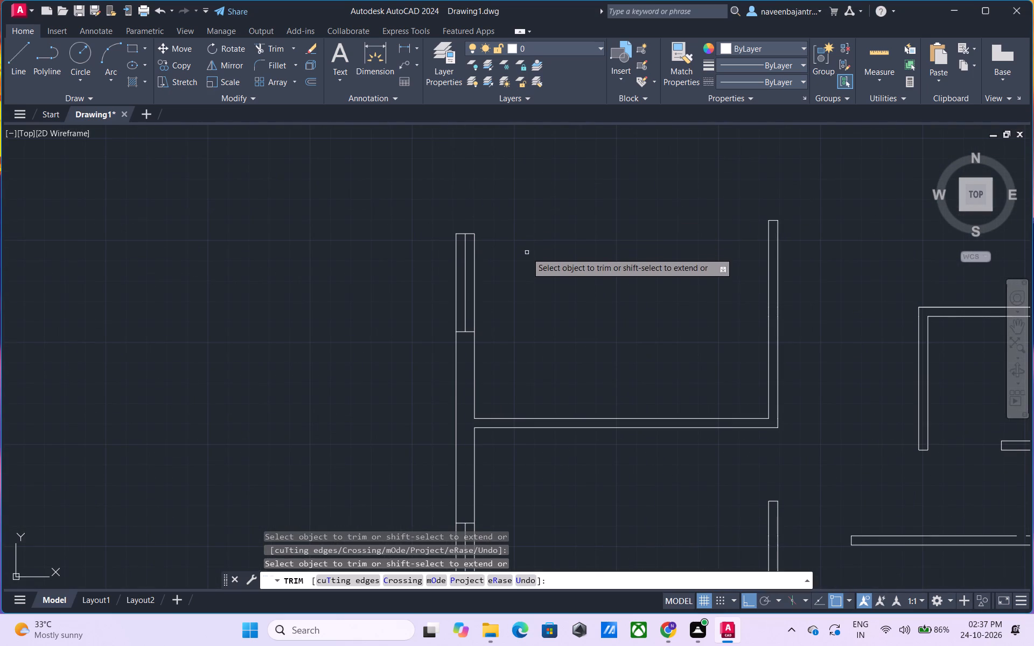
Trim off all lines of the left outer wall's middle window, including its side, centre and end lines.
middle_click_drag(532, 251, 591, 207)
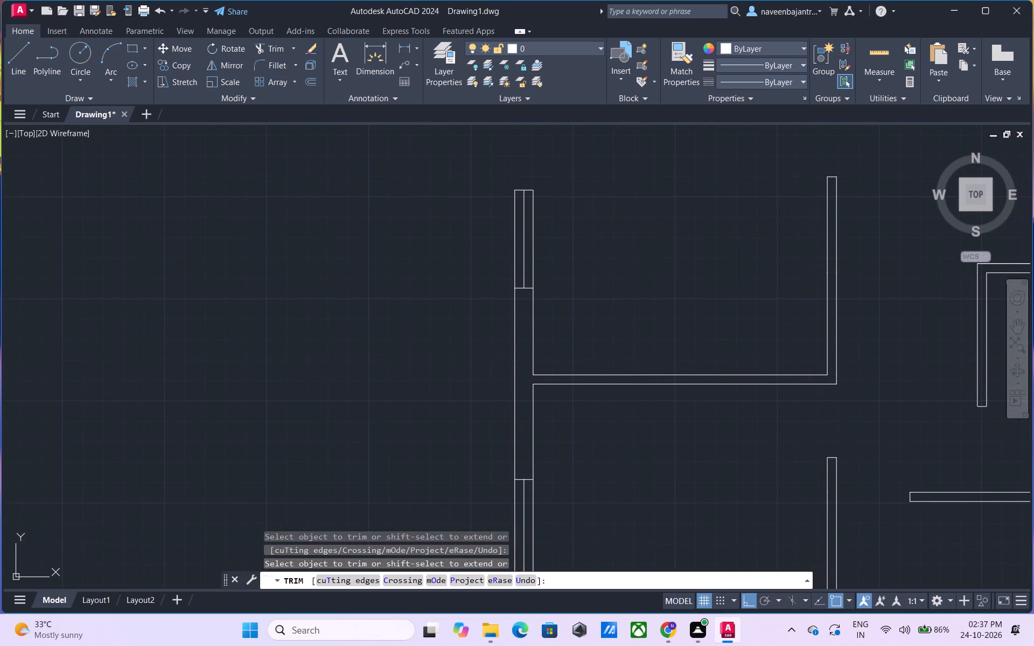
left_click(515, 277)
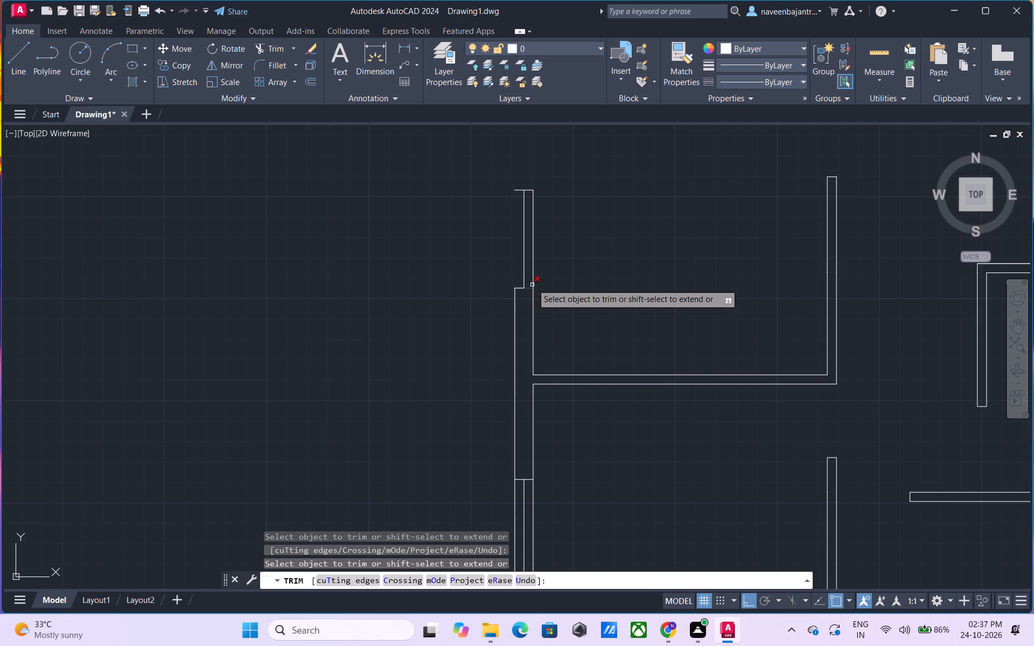
left_click(533, 276)
left_click(528, 188)
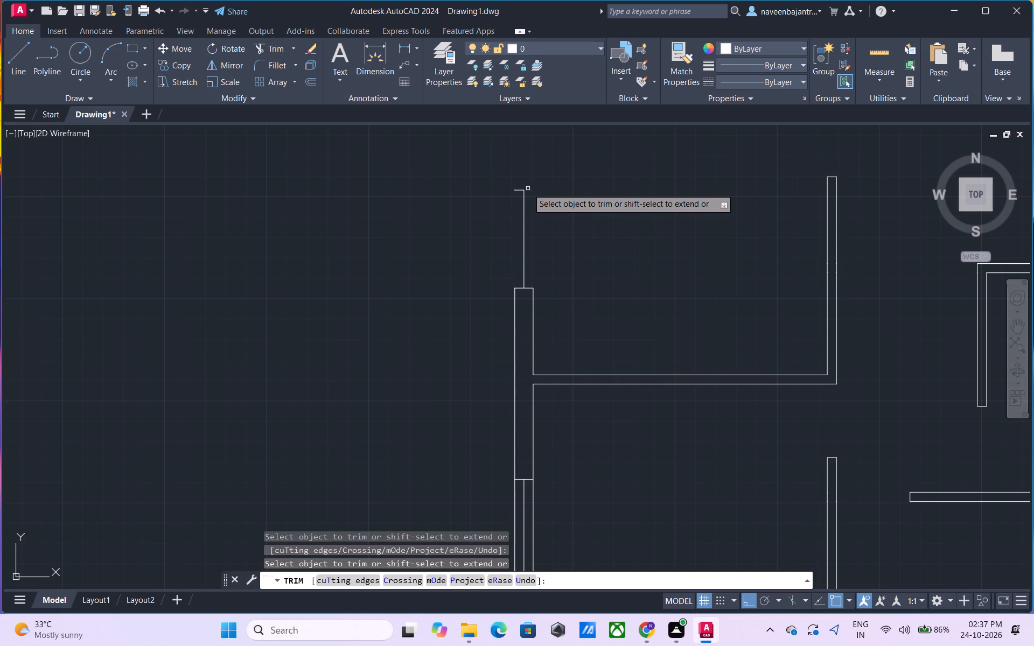
left_click(519, 289)
left_click(528, 289)
left_click(525, 282)
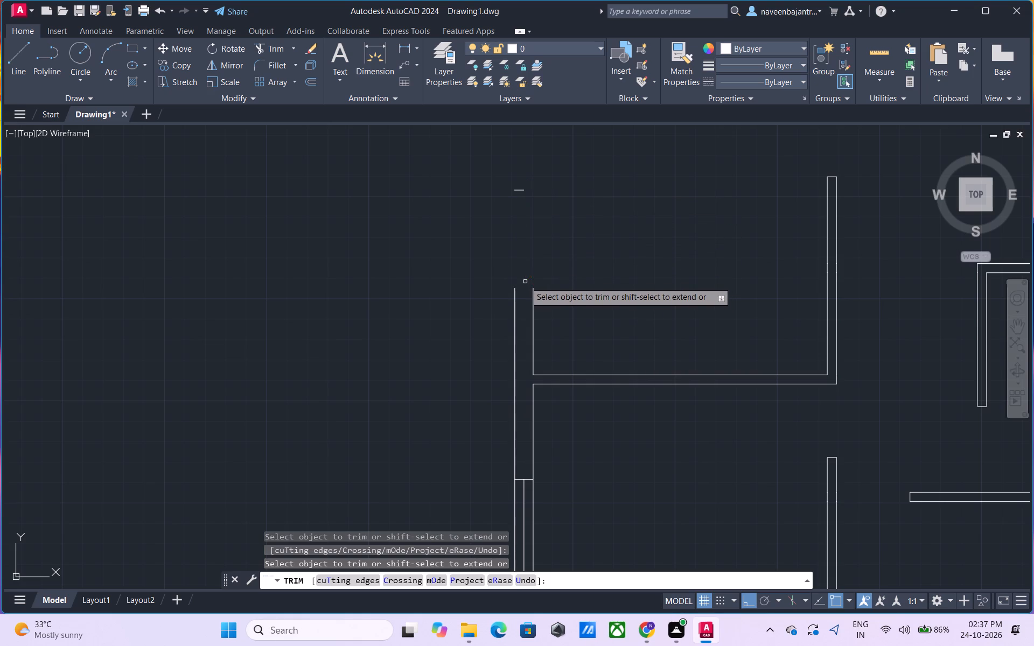
left_click(520, 190)
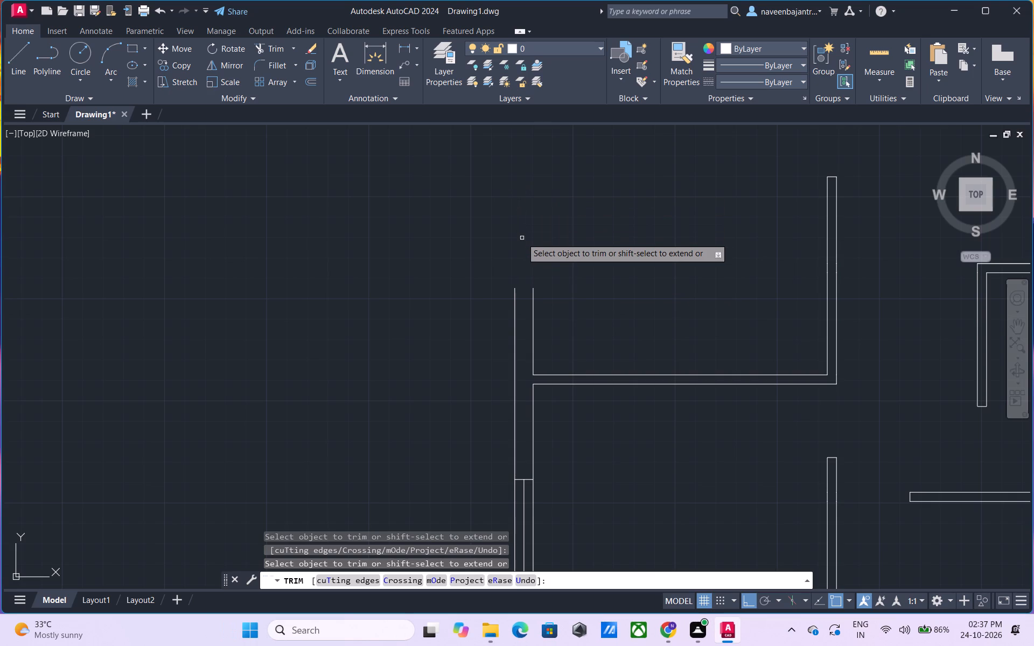
Trim off the left wall's outer line between the former middle window and the lowest window.
middle_click_drag(522, 238, 483, 178)
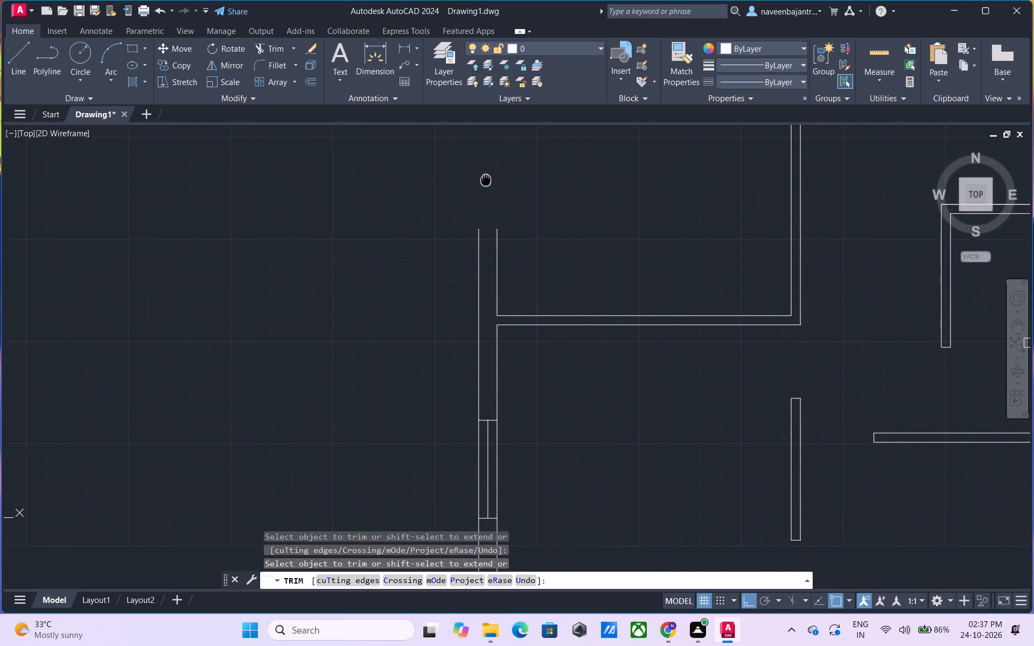
middle_click_drag(483, 178, 384, 157)
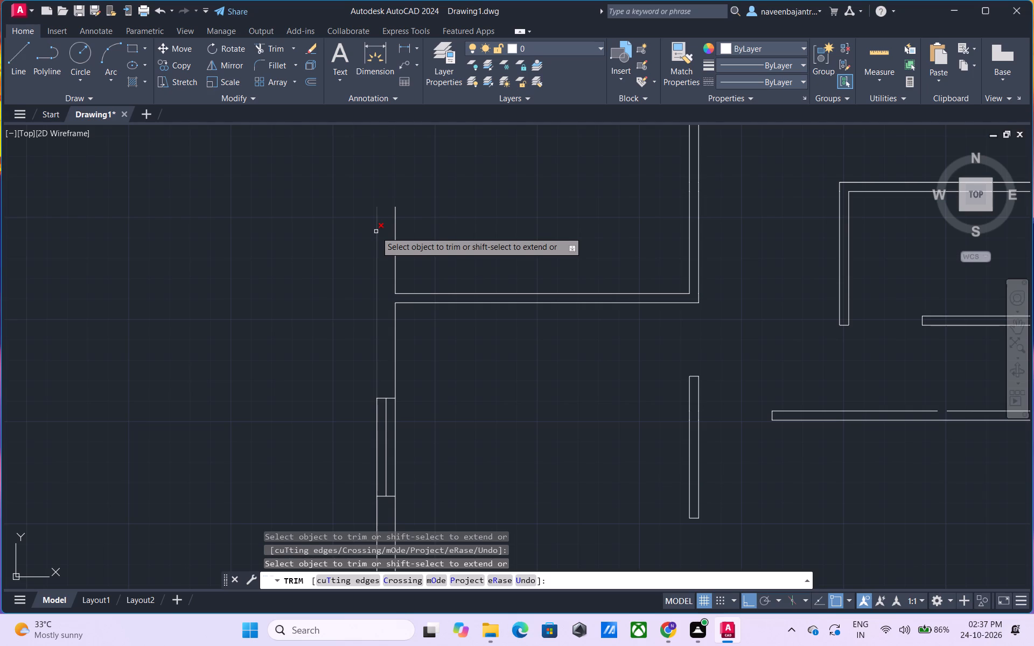
left_click(376, 231)
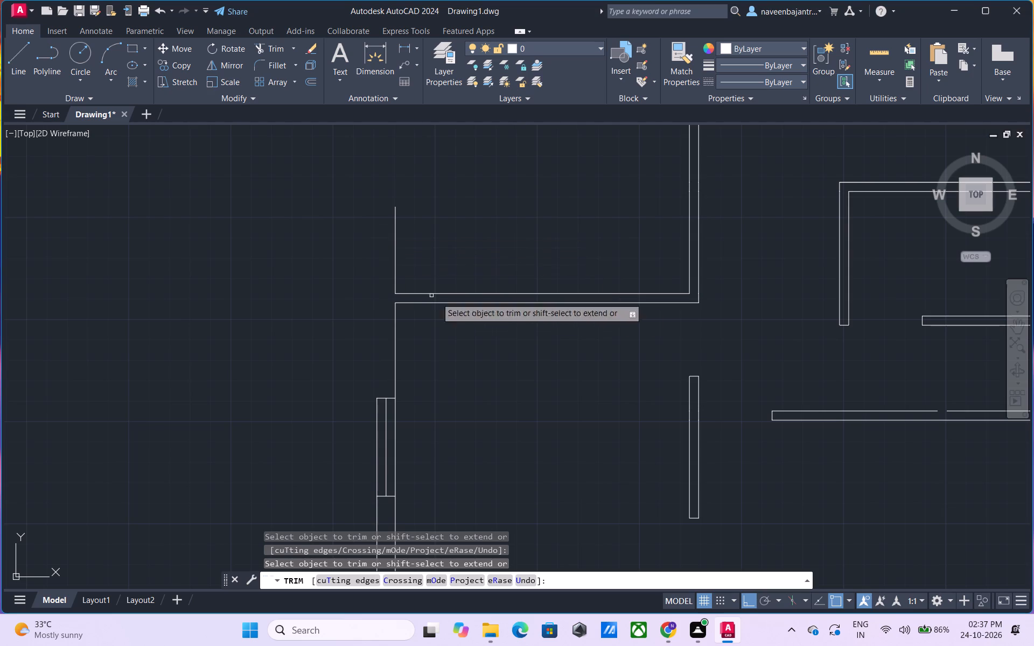
Trim off all lines of the L-shaped partition enclosing the left middle room, covering its vertical and horizontal legs.
scroll(690, 342, "down", 1)
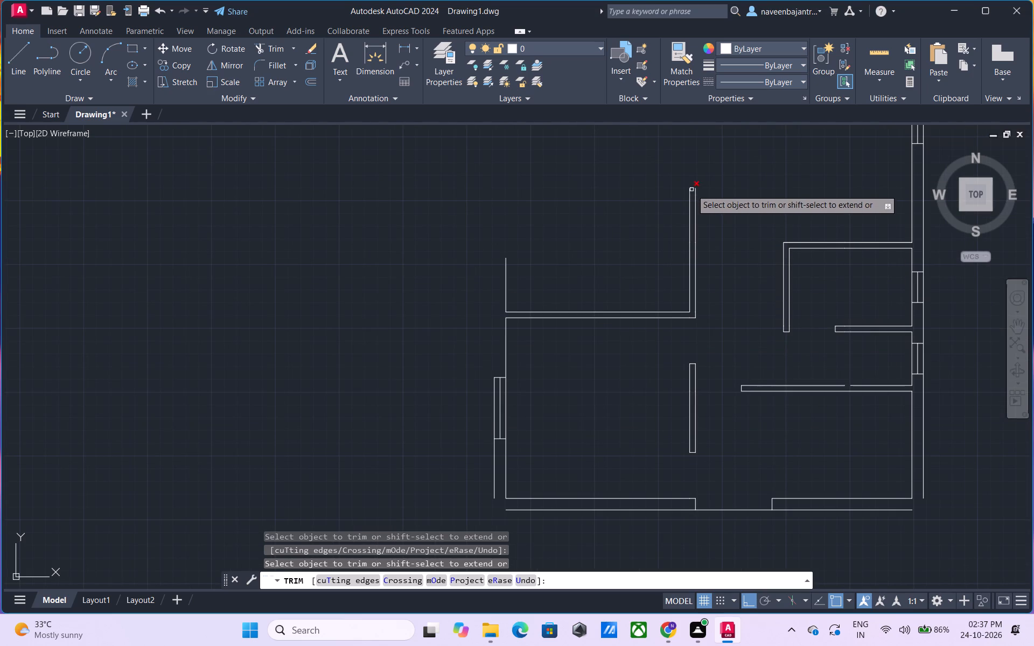
left_click(692, 188)
left_click(691, 198)
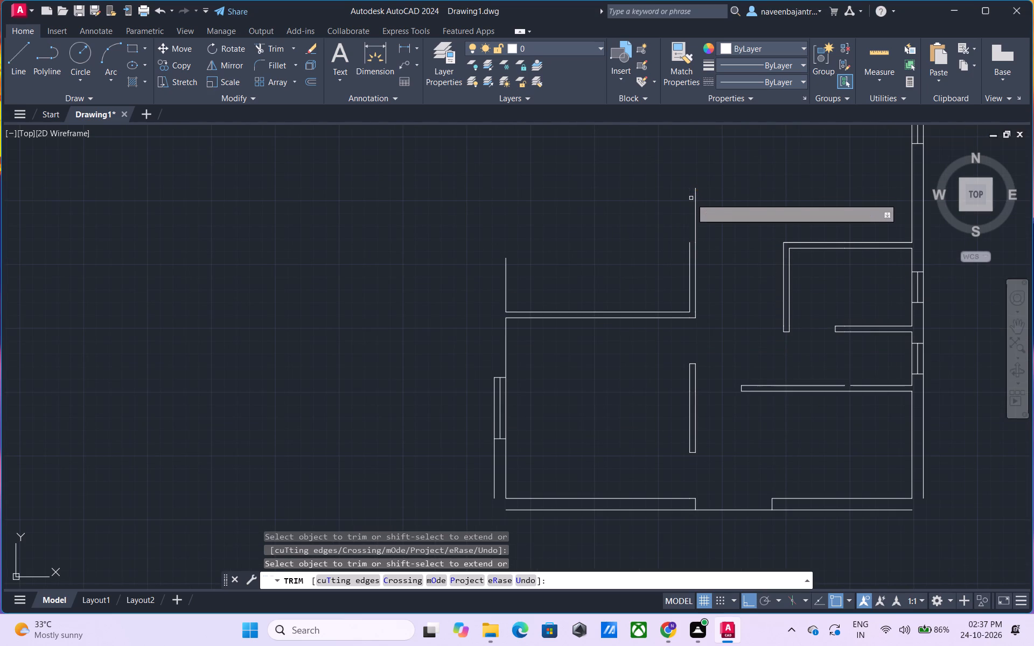
left_click(697, 208)
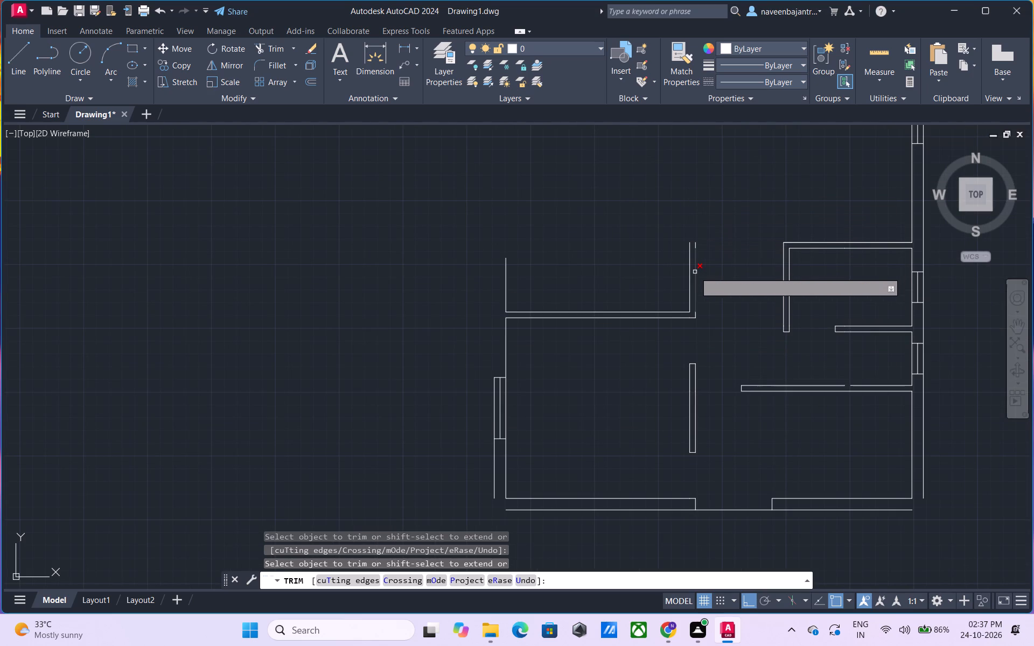
left_click(695, 272)
left_click(697, 245)
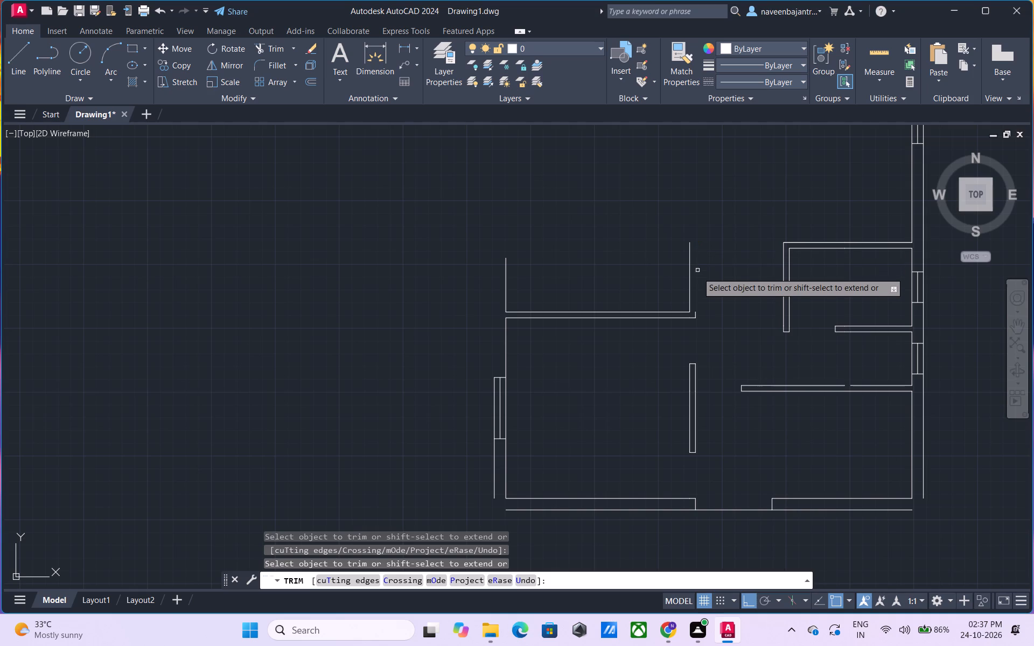
left_click(695, 312)
left_click(695, 316)
left_click(690, 318)
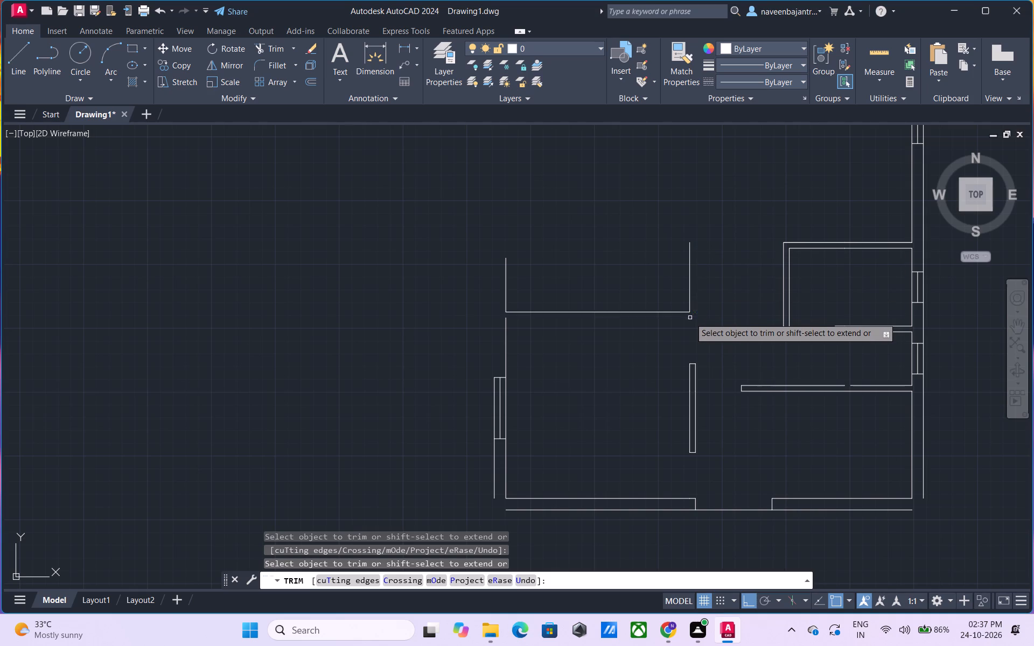
left_click(689, 302)
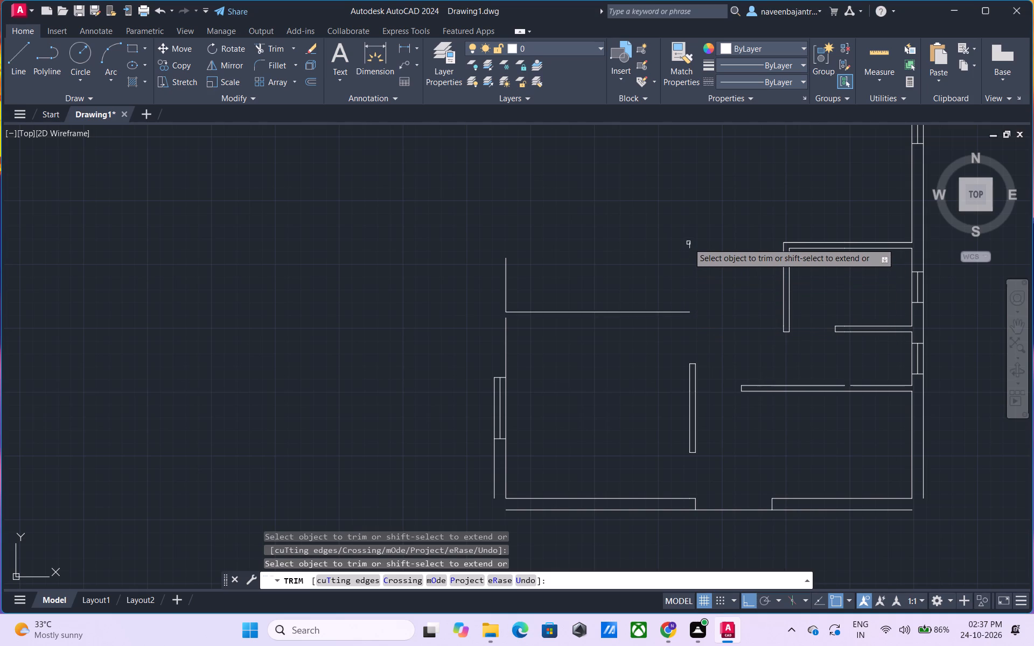
left_click(688, 243)
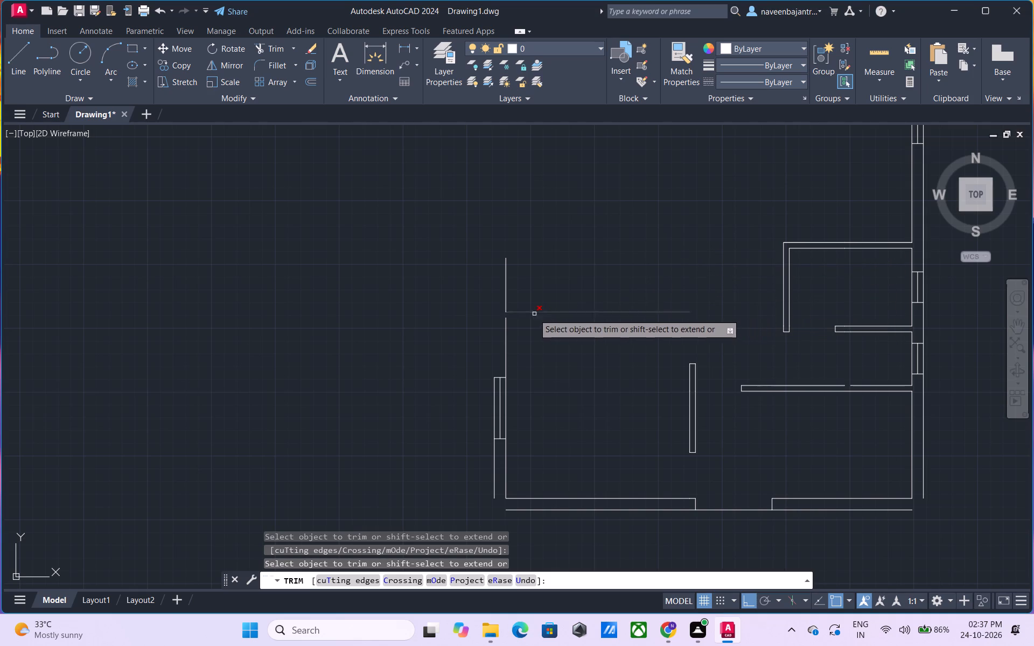
left_click(530, 313)
Trim off the two remaining inner line segments of the left outer wall above the lowest window.
left_click(507, 300)
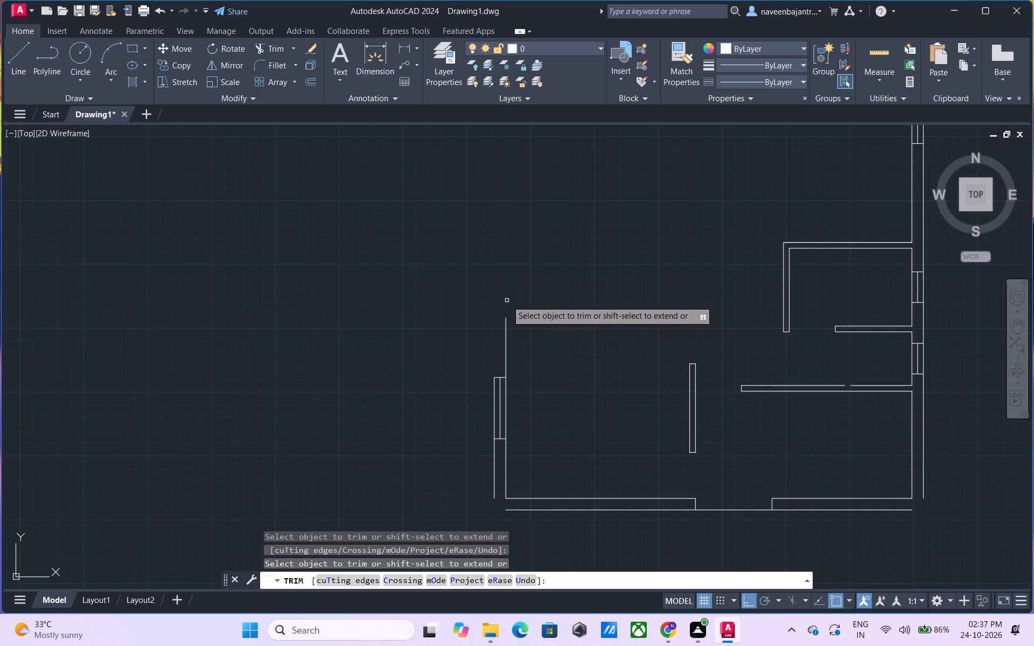
left_click(506, 334)
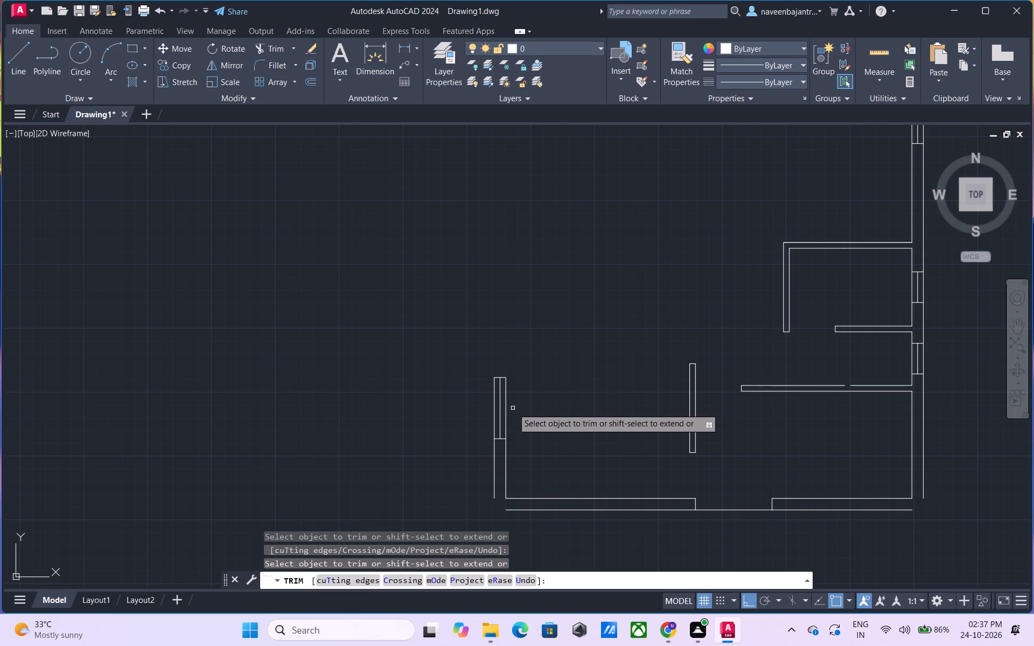
Trim off all lines of the left outer wall's lowest window, including its side, end and centre lines.
middle_click_drag(513, 408, 511, 279)
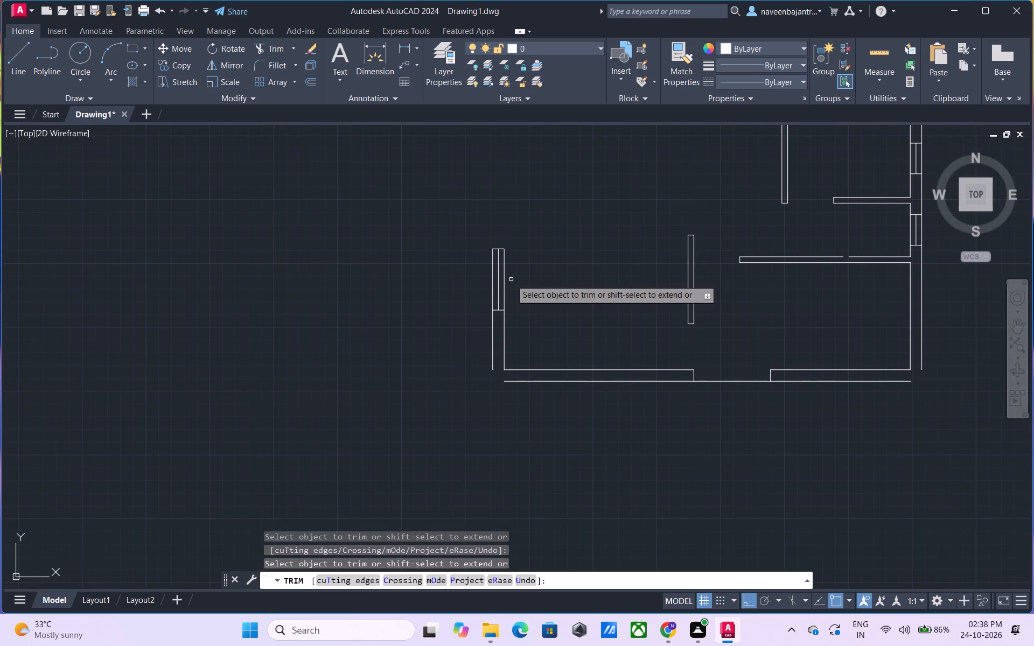
left_click(494, 288)
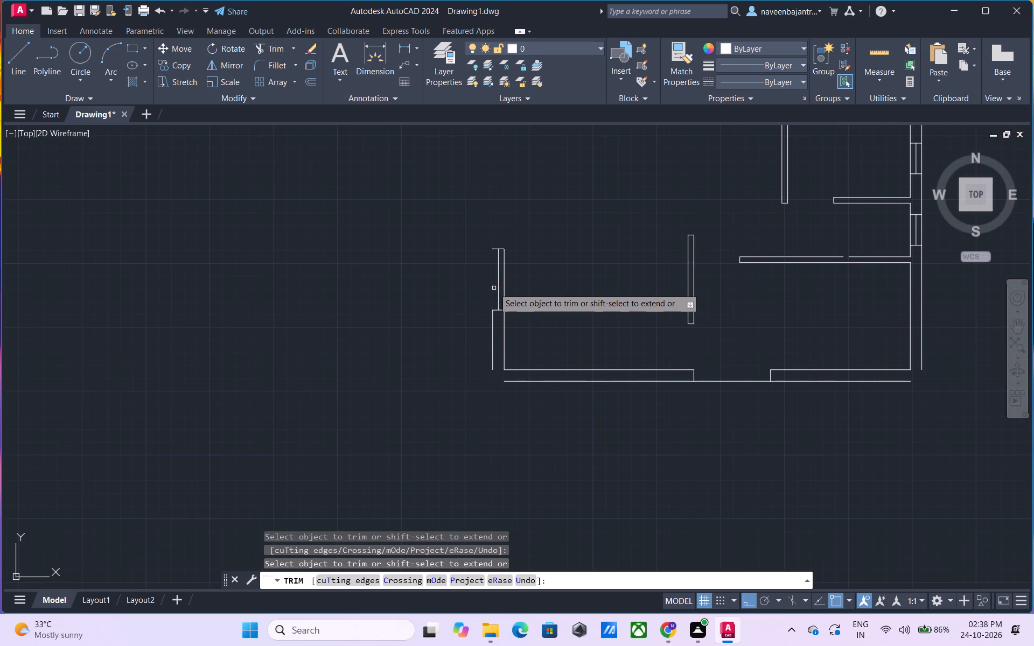
left_click(505, 280)
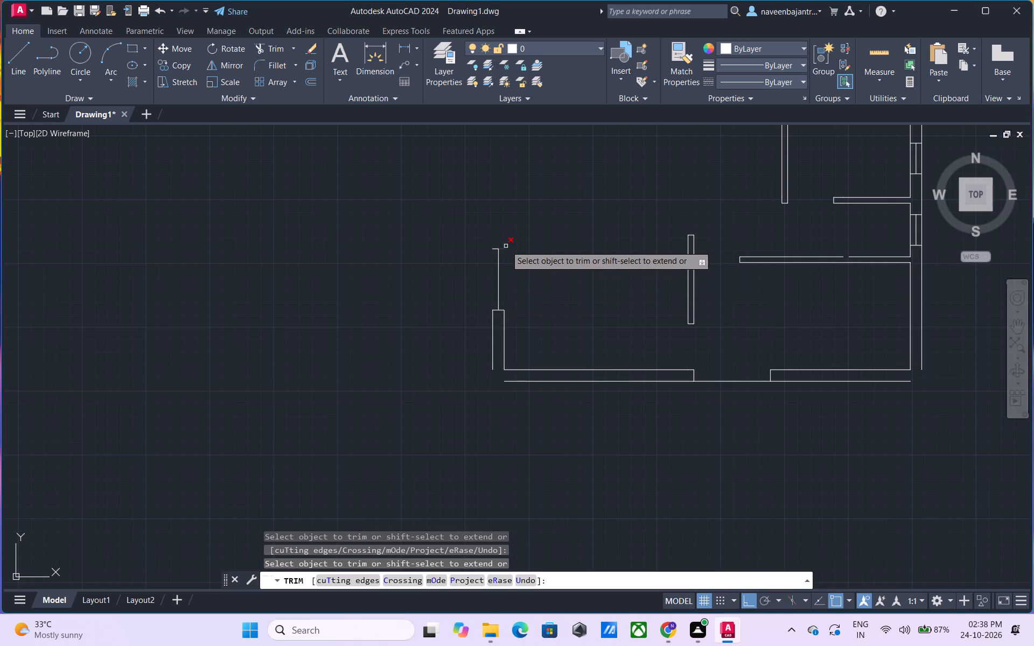
left_click(505, 248)
left_click(493, 248)
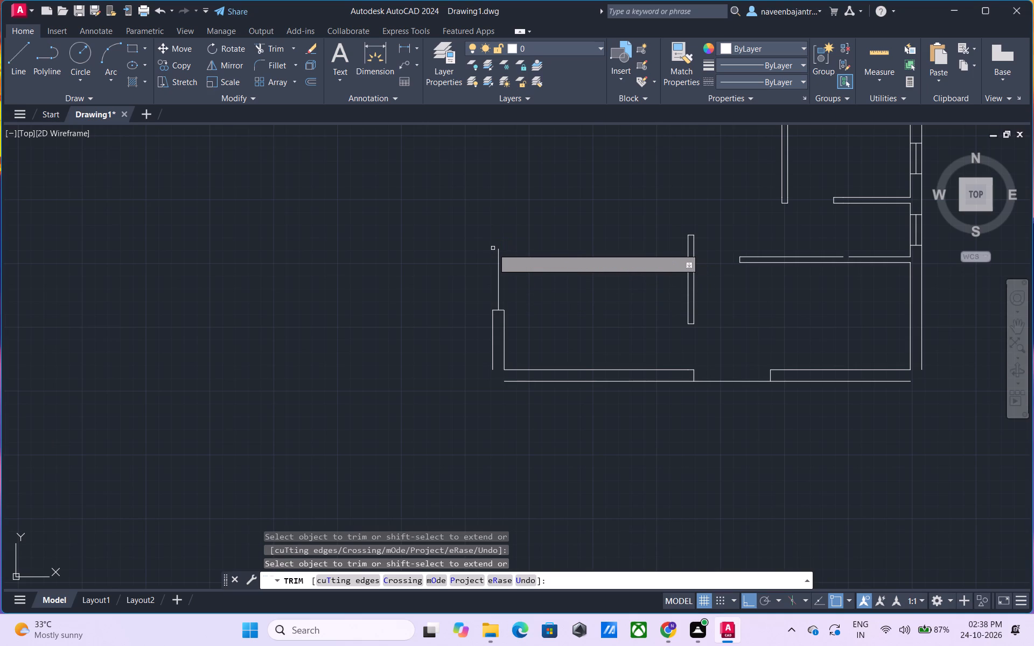
left_click(495, 311)
left_click(503, 310)
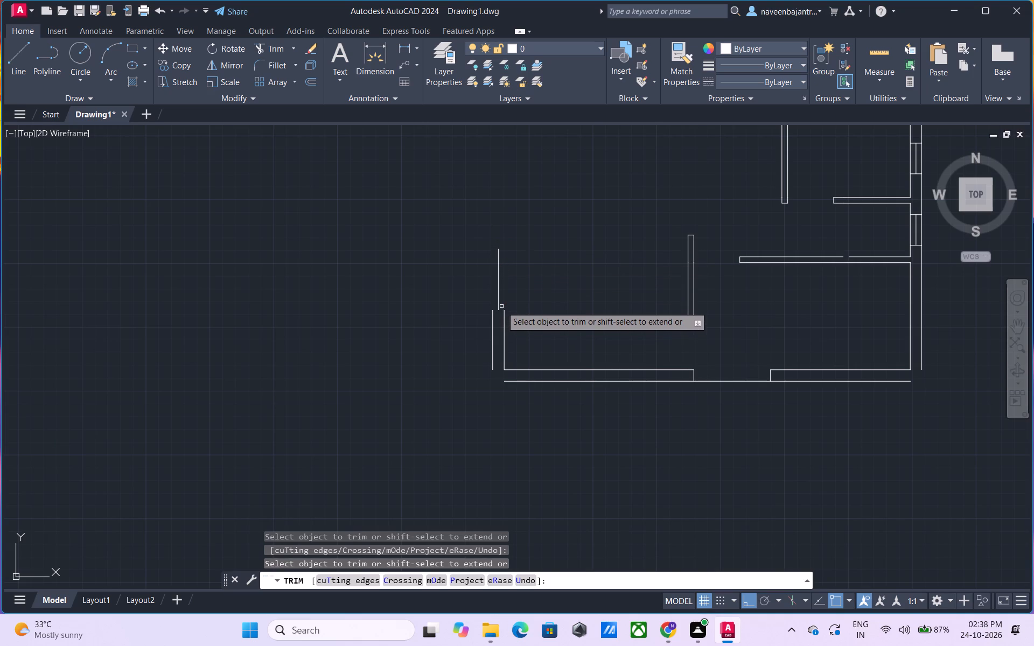
left_click(499, 298)
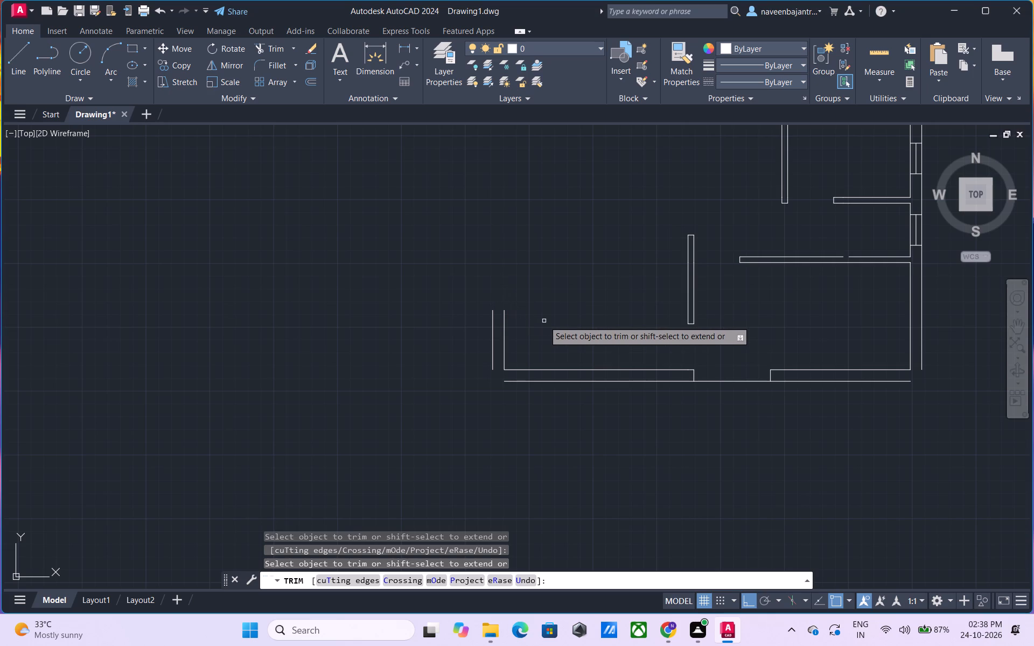
Trim off the left outer wall's remaining lower lines and the bottom wall's two lines left of its opening.
middle_click_drag(544, 321, 421, 286)
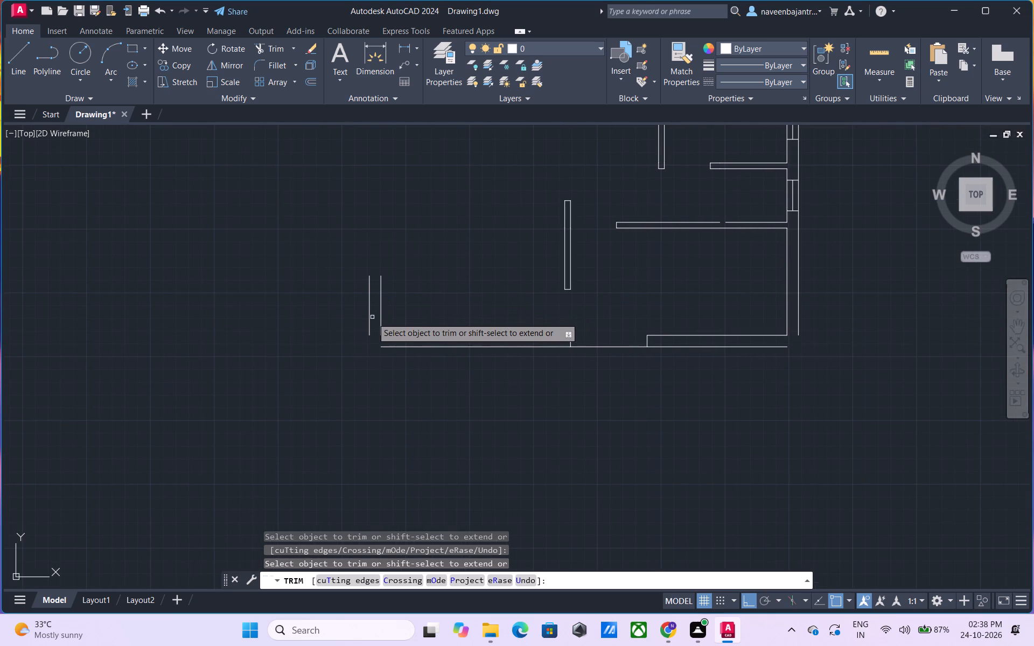
left_click(371, 318)
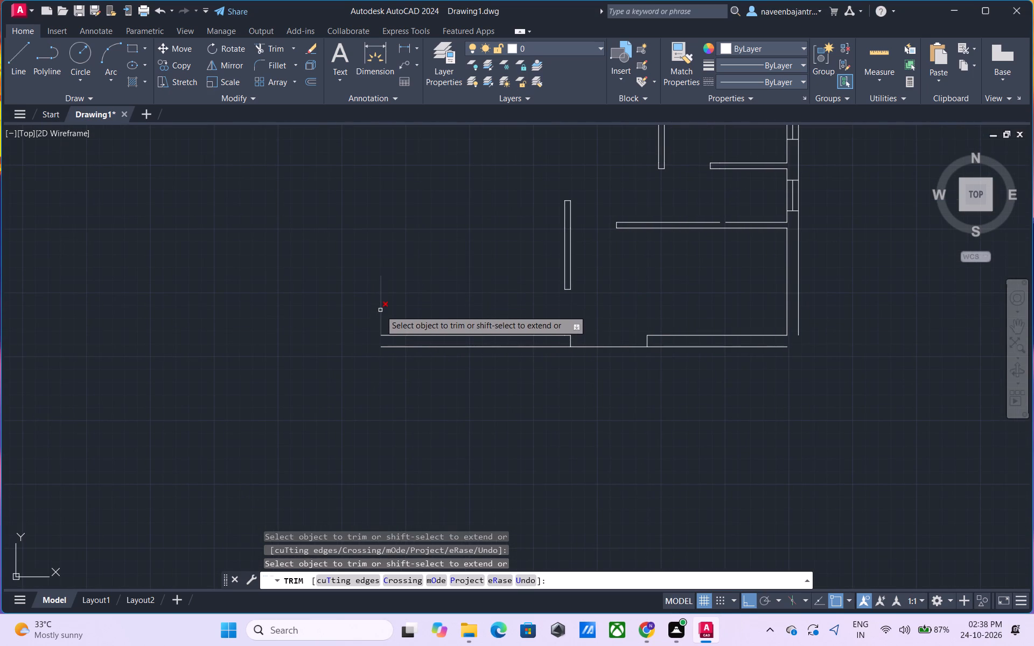
left_click(380, 310)
left_click(473, 336)
left_click(484, 346)
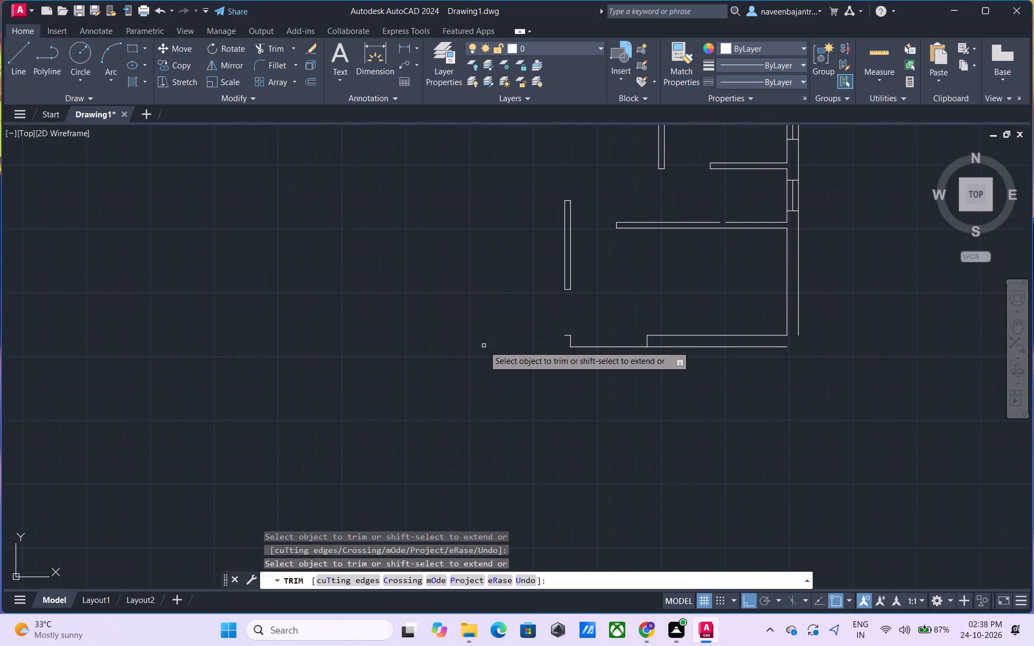
Trim off all lines of the free-standing vertical partition above the bottom wall's opening, including its ends and leftover fragments.
scroll(602, 355, "down", 1)
middle_click_drag(602, 355, 461, 425)
left_click(437, 360)
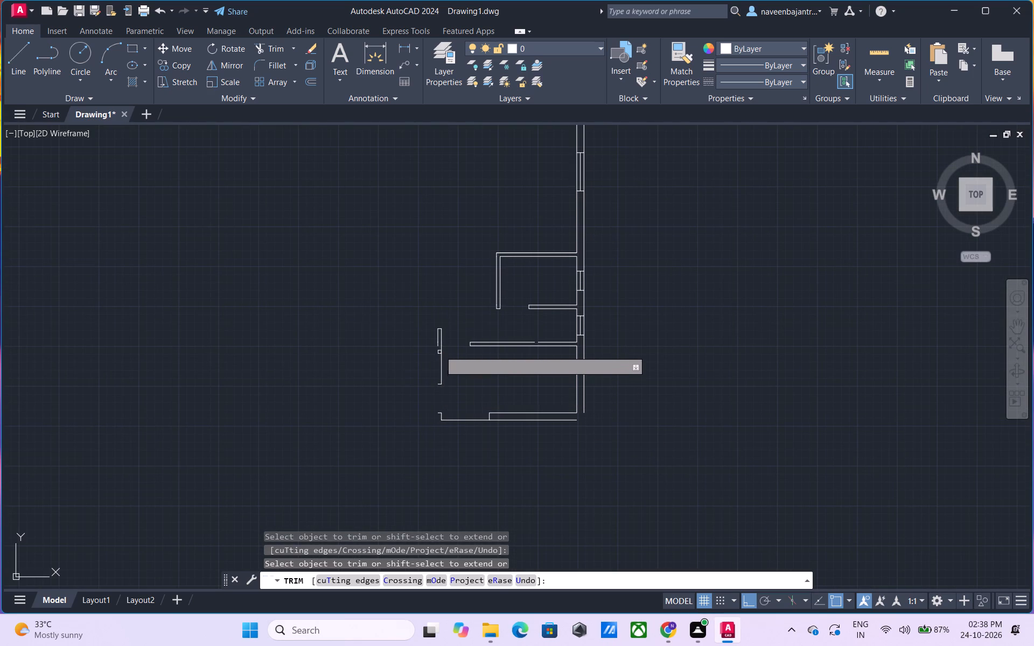
left_click(438, 341)
left_click(438, 329)
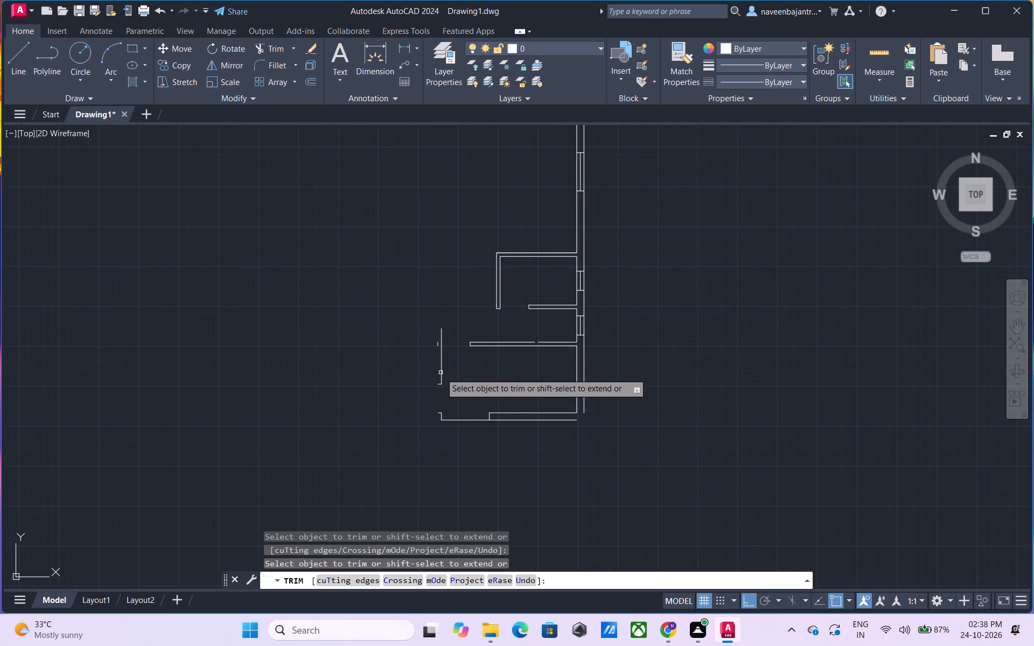
left_click(439, 383)
left_click(442, 375)
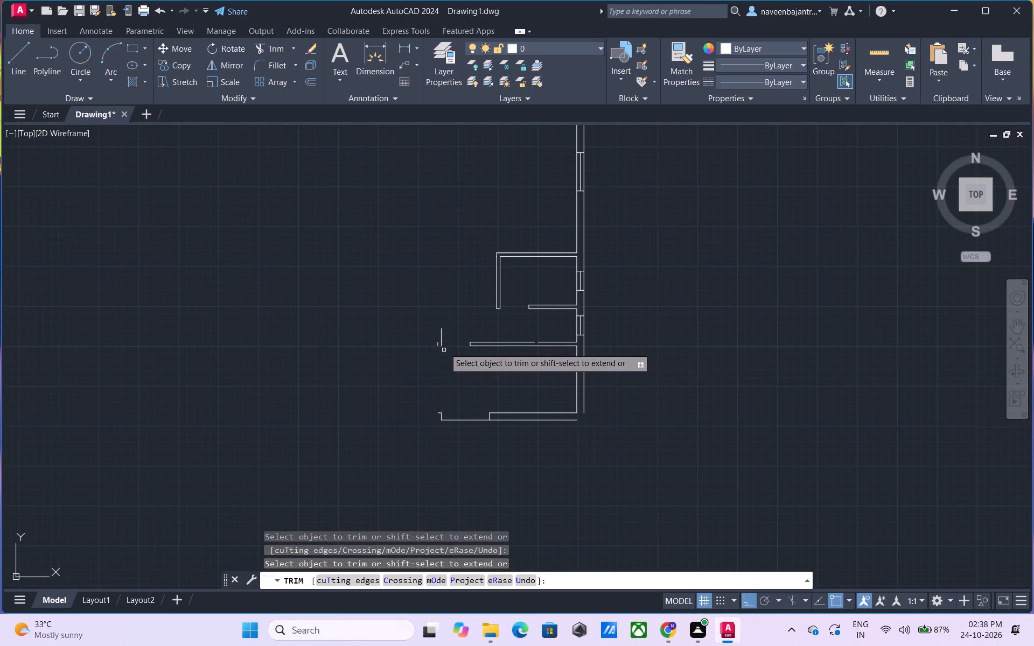
left_click(442, 334)
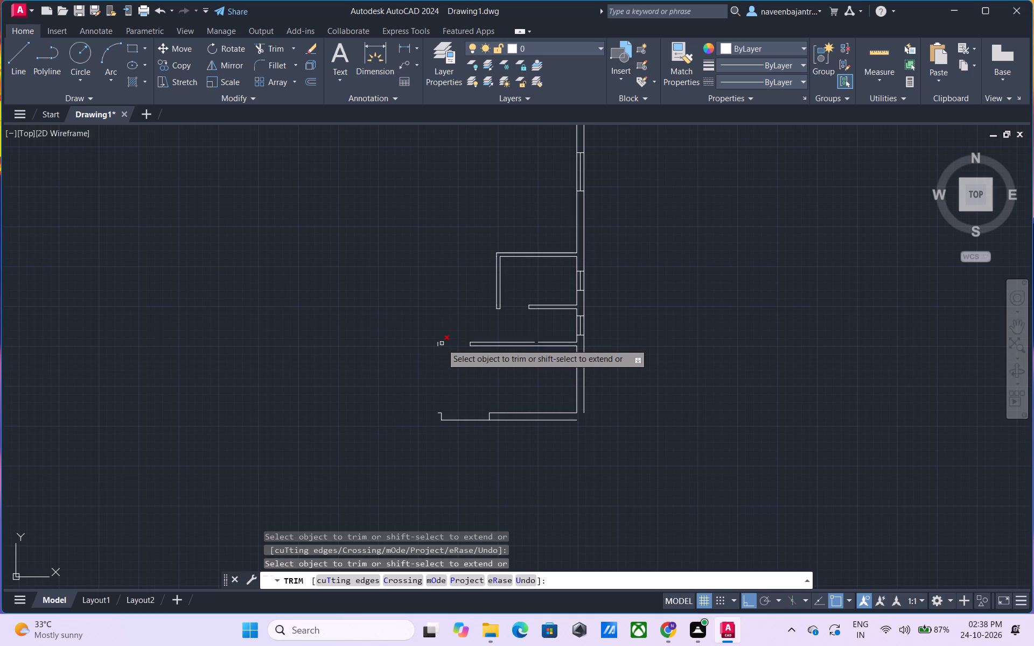
left_click(442, 343)
left_click(439, 346)
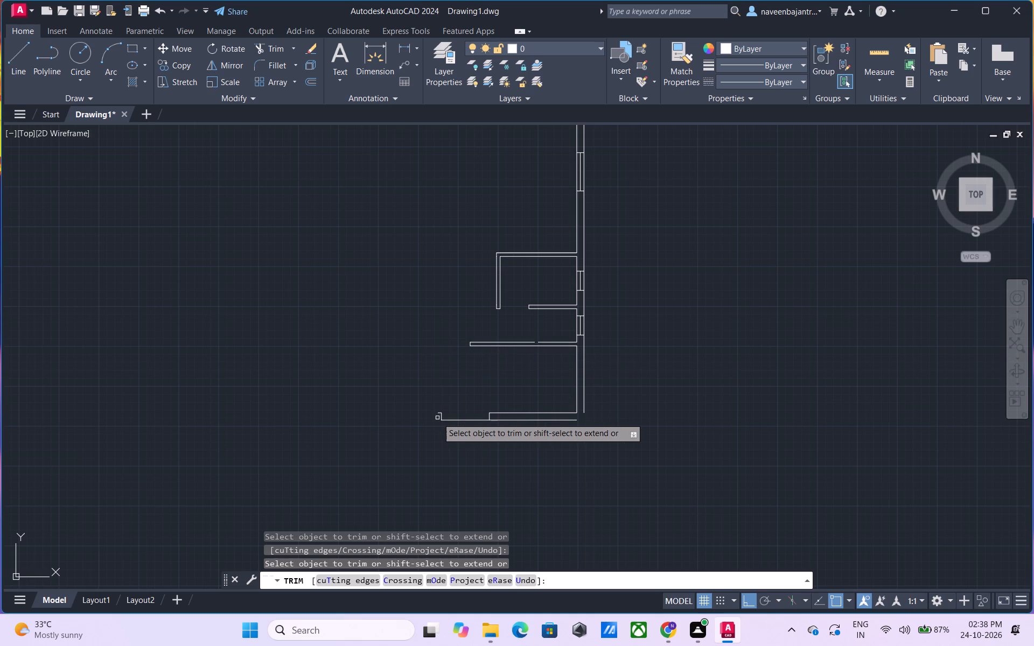
Trim off the rest of the bottom outer wall, covering the opening's jambs, its outer line and the inner line.
left_click(442, 417)
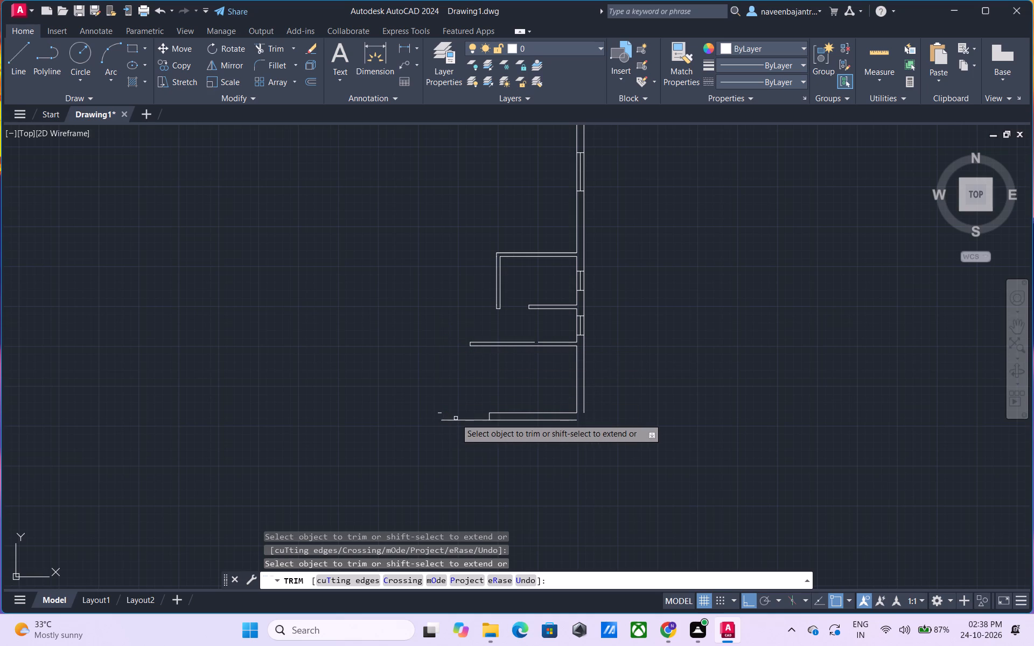
left_click(456, 418)
left_click(439, 414)
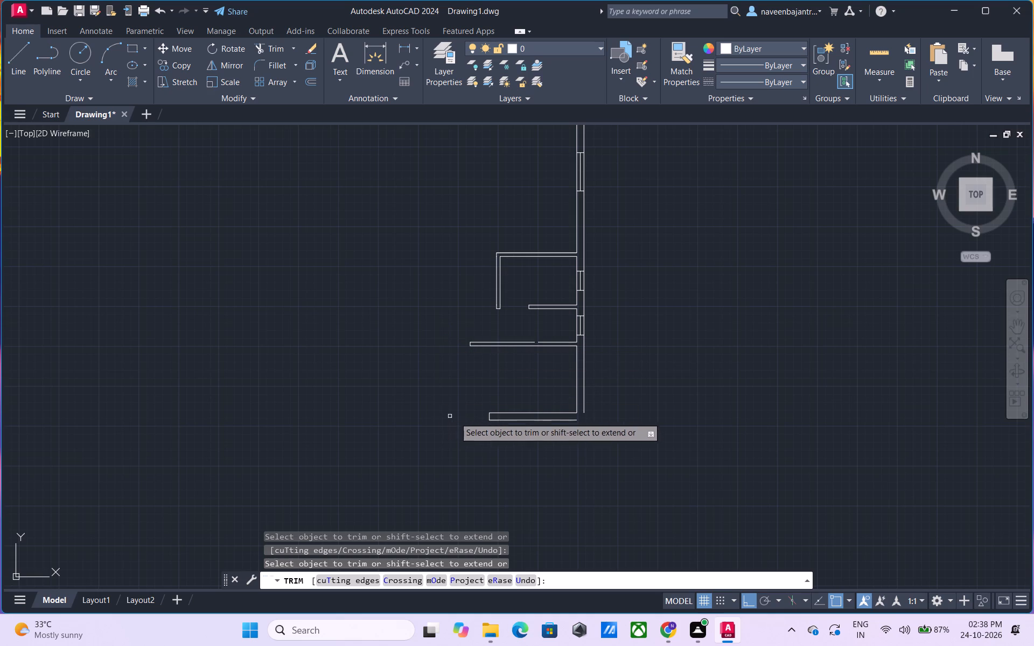
left_click(565, 421)
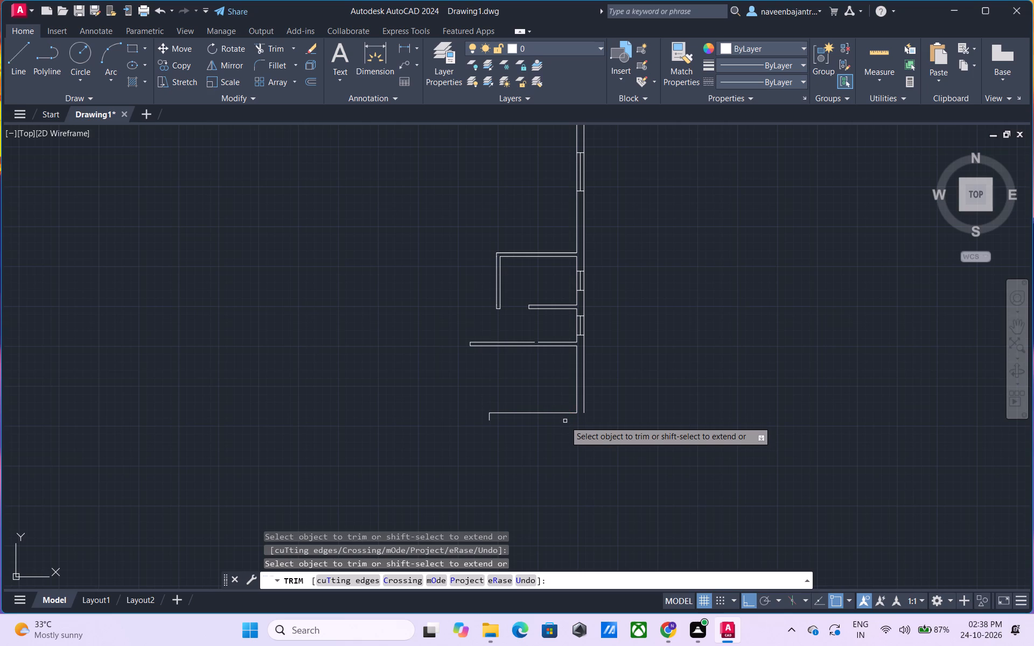
left_click(490, 418)
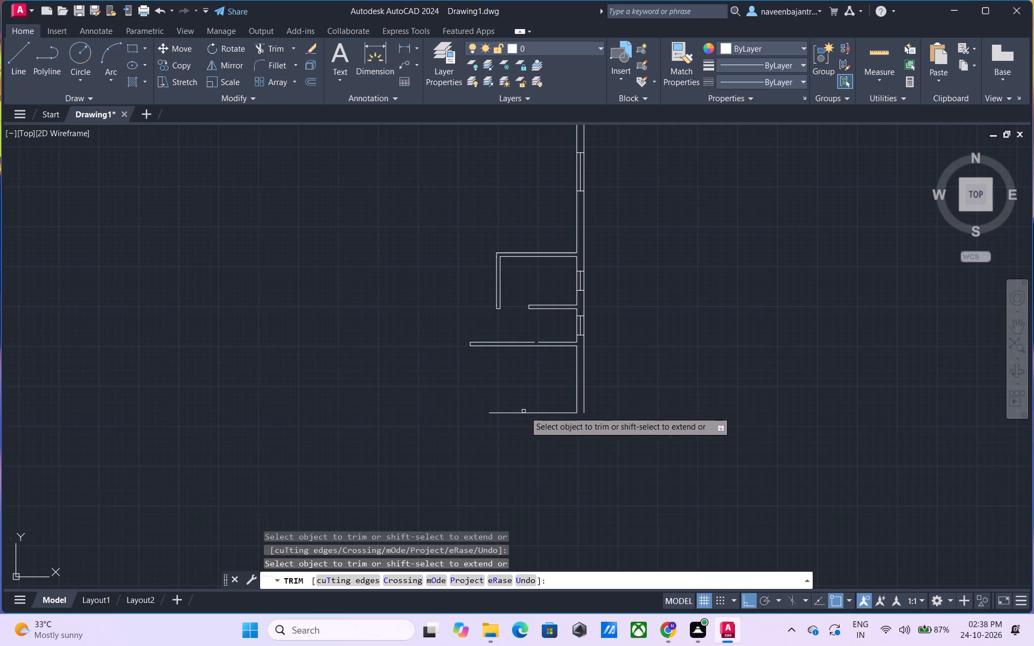
left_click(533, 412)
Trim off the right outer wall's inner and outer lines below the lowest horizontal partition.
middle_click_drag(547, 397, 482, 441)
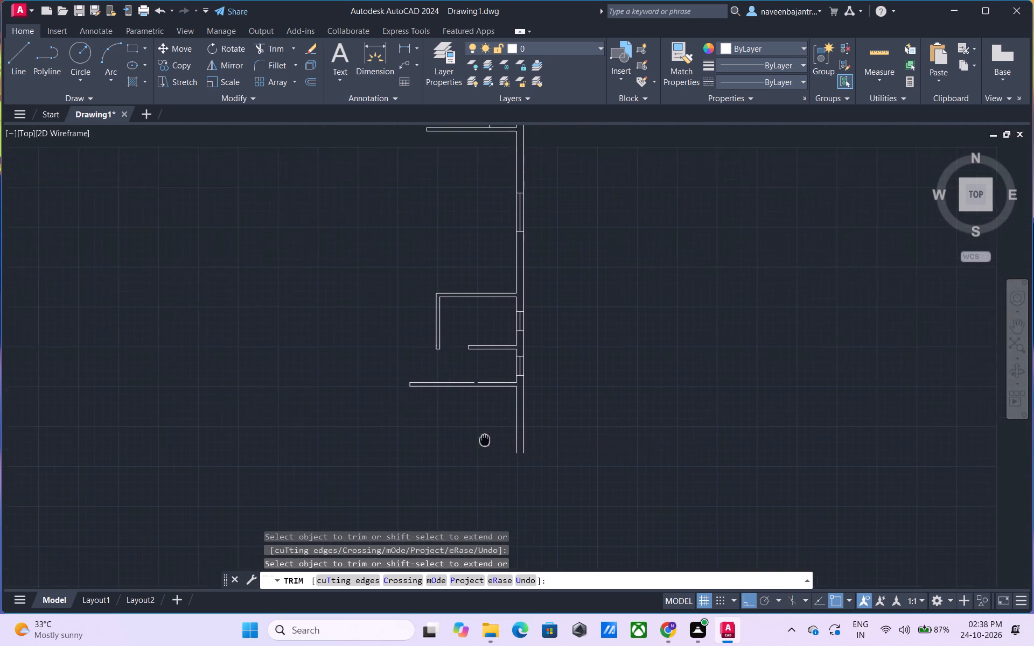
middle_click_drag(482, 441, 452, 490)
left_click(484, 484)
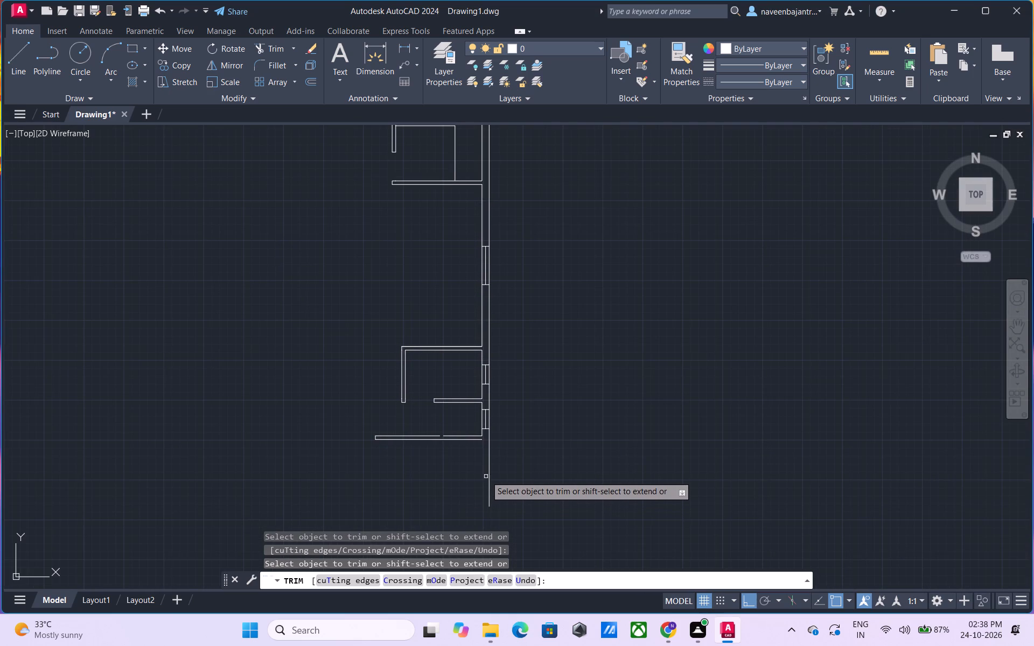
left_click(489, 457)
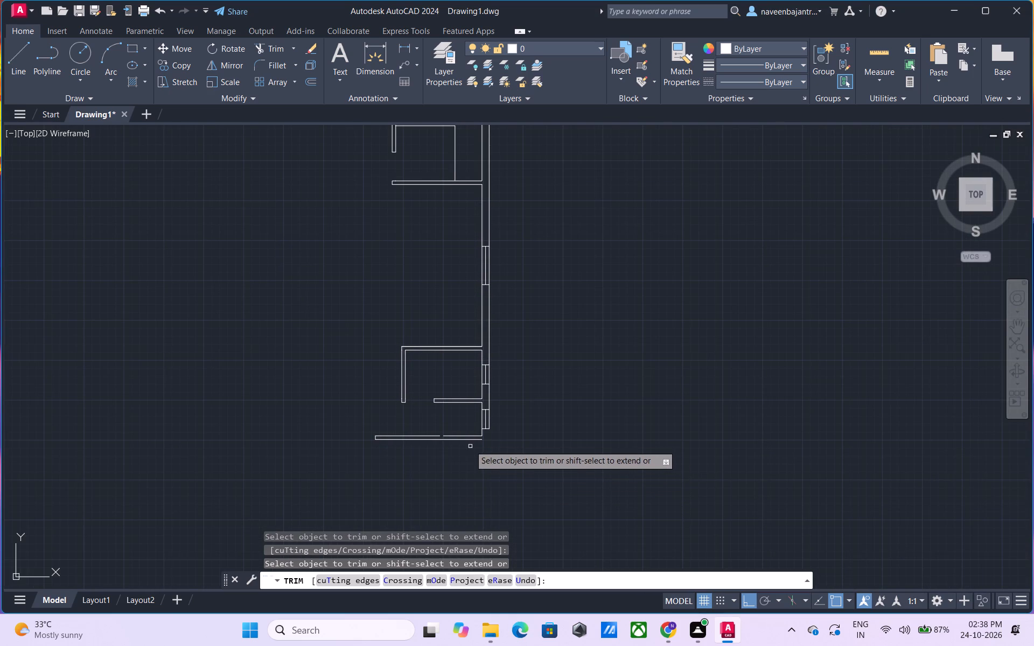
Trim off the lowest horizontal partition's lines and the short wall stub below the right wall's lowest window.
left_click(458, 438)
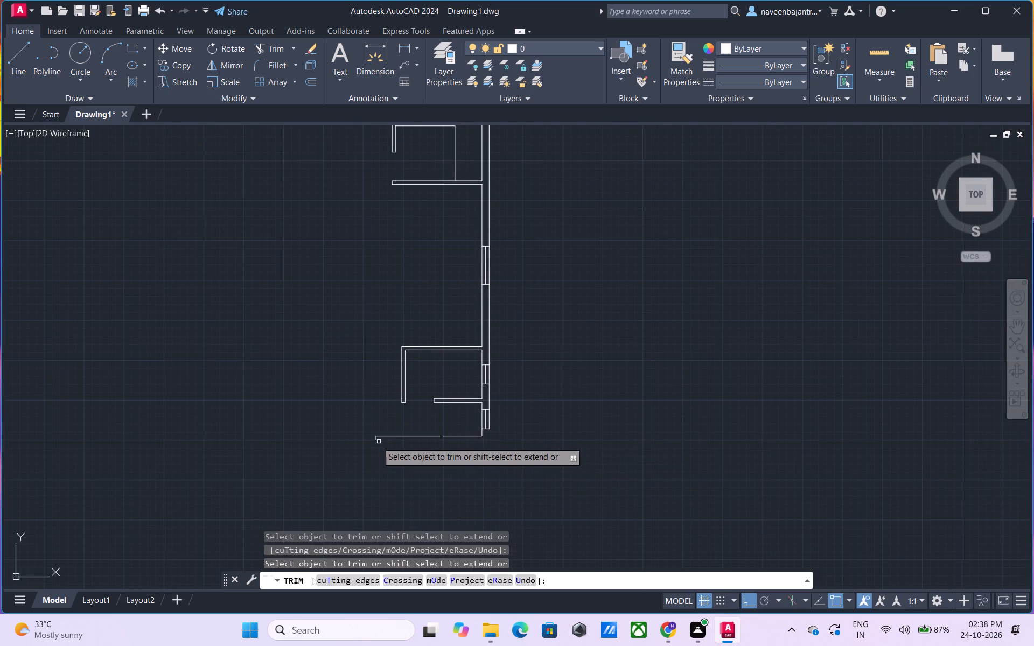
left_click(374, 441)
left_click(400, 438)
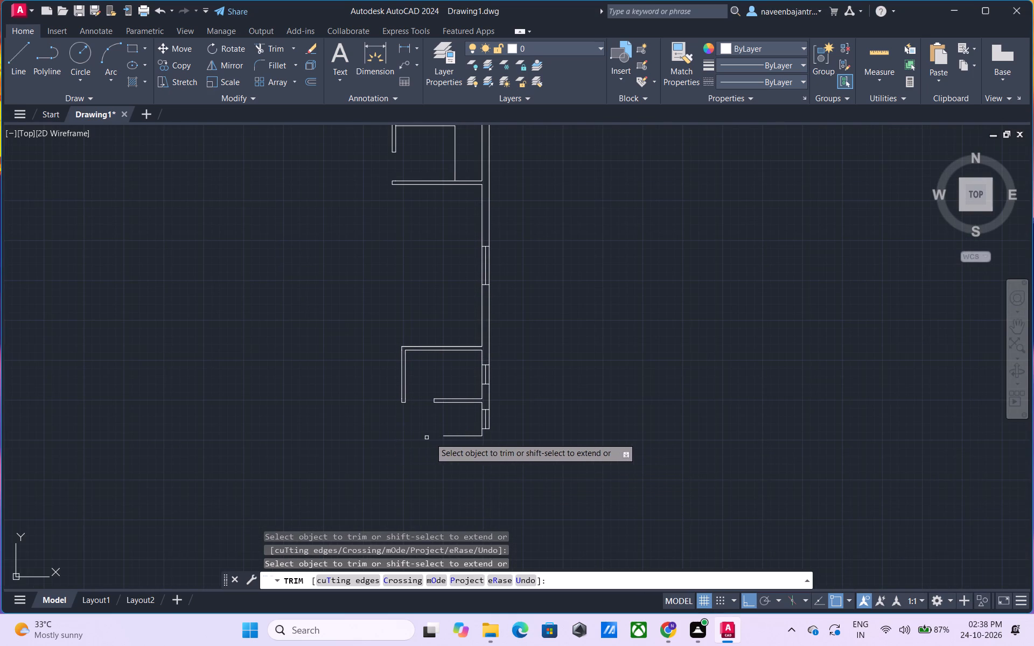
left_click(448, 438)
left_click(481, 437)
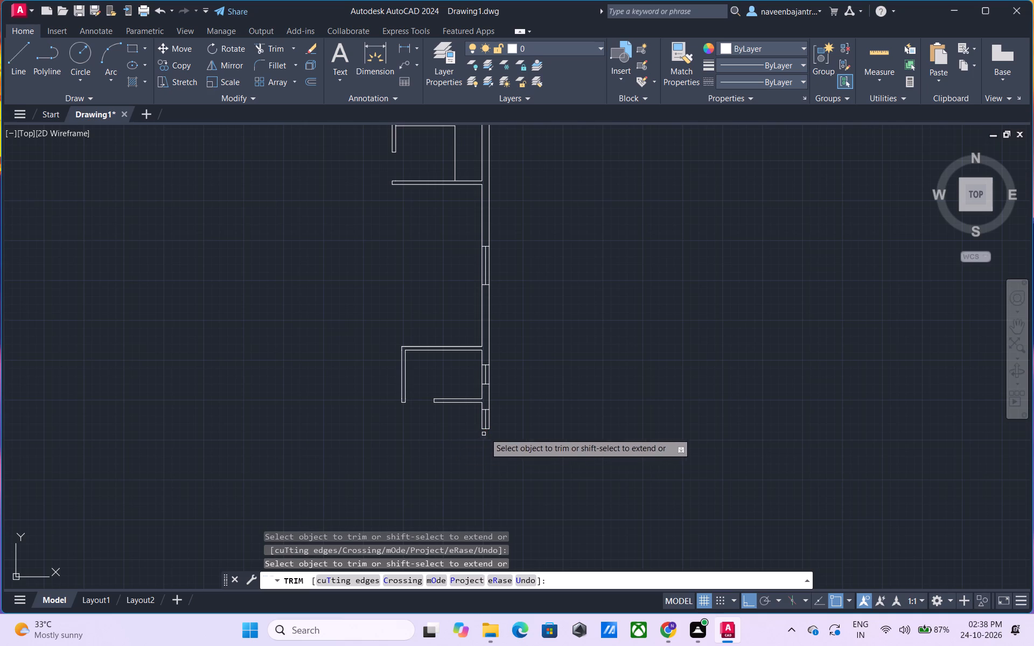
Trim off all lines of the L-shaped partition attached to the right outer wall, covering both legs and the end cap.
scroll(490, 416, "up", 2)
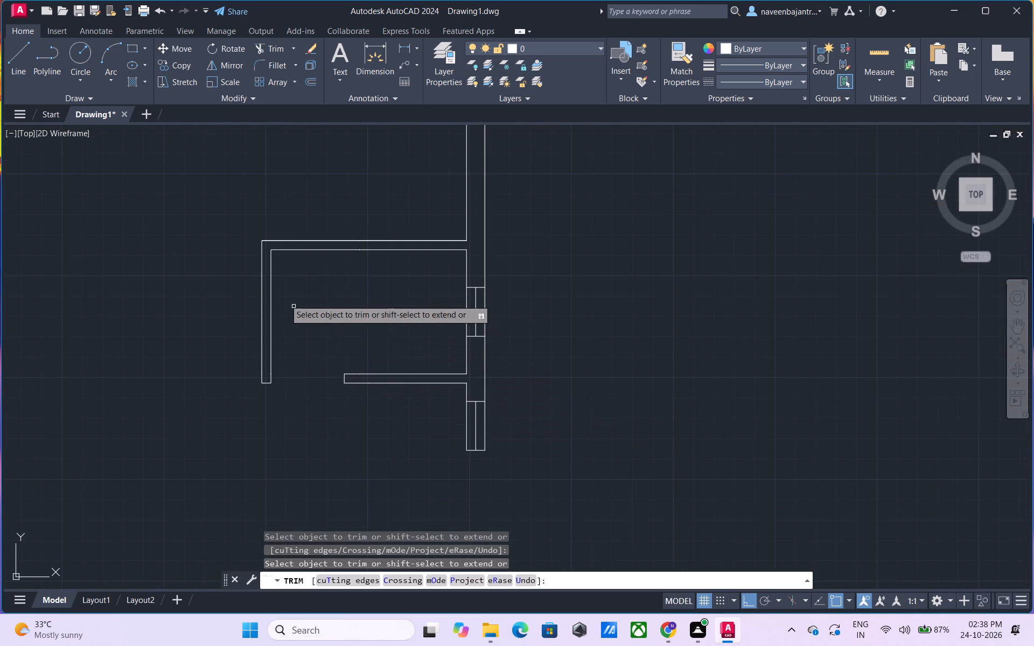
left_click(260, 268)
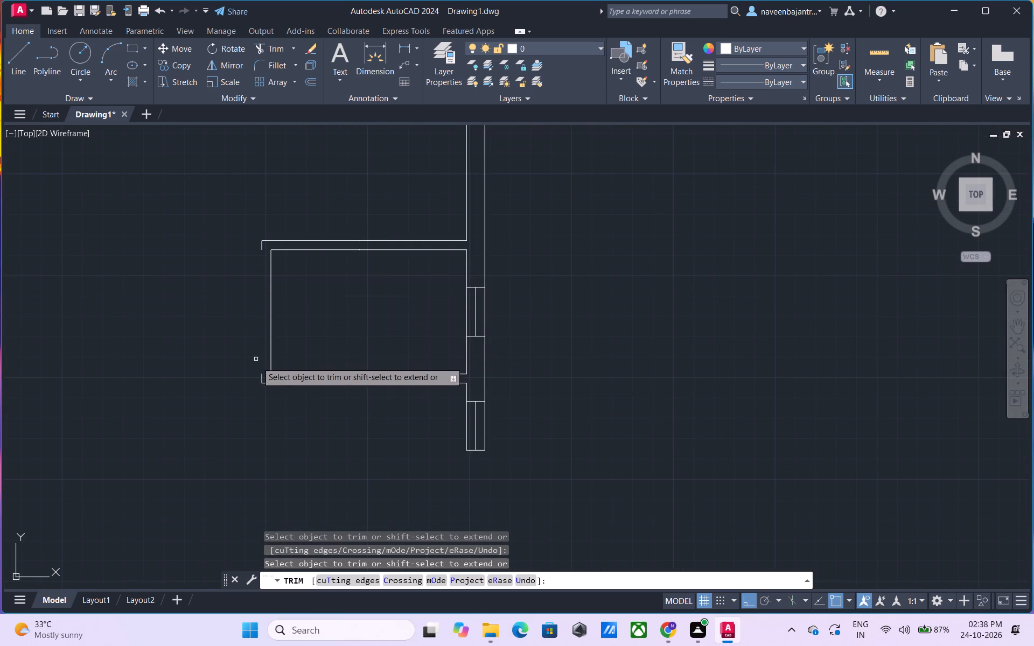
left_click(262, 375)
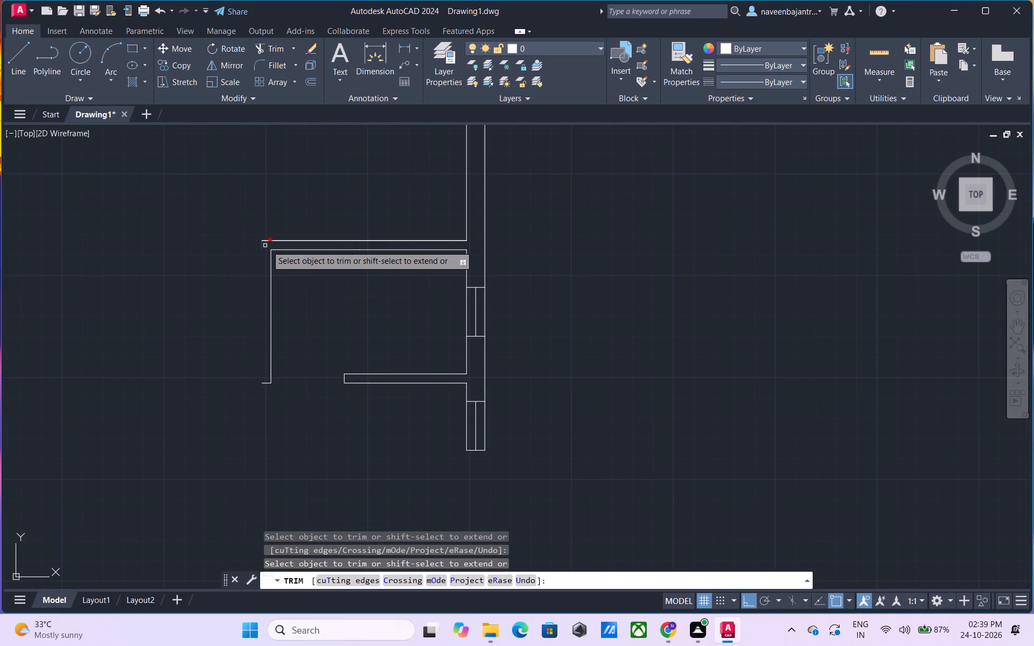
left_click(262, 247)
left_click(285, 238)
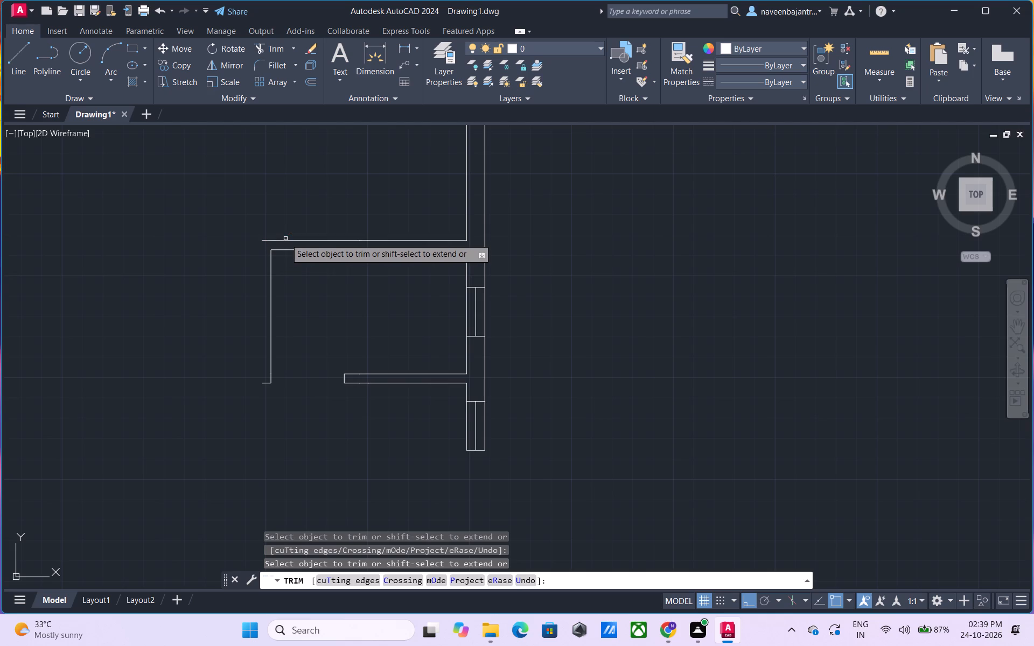
left_click(289, 241)
left_click(263, 242)
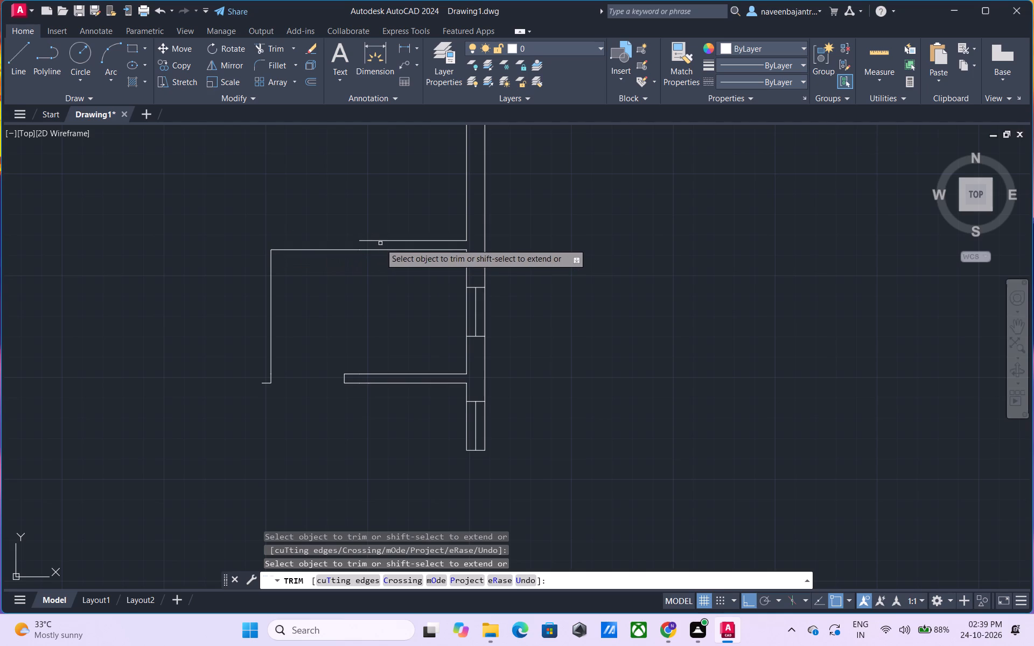
left_click(386, 241)
left_click(380, 251)
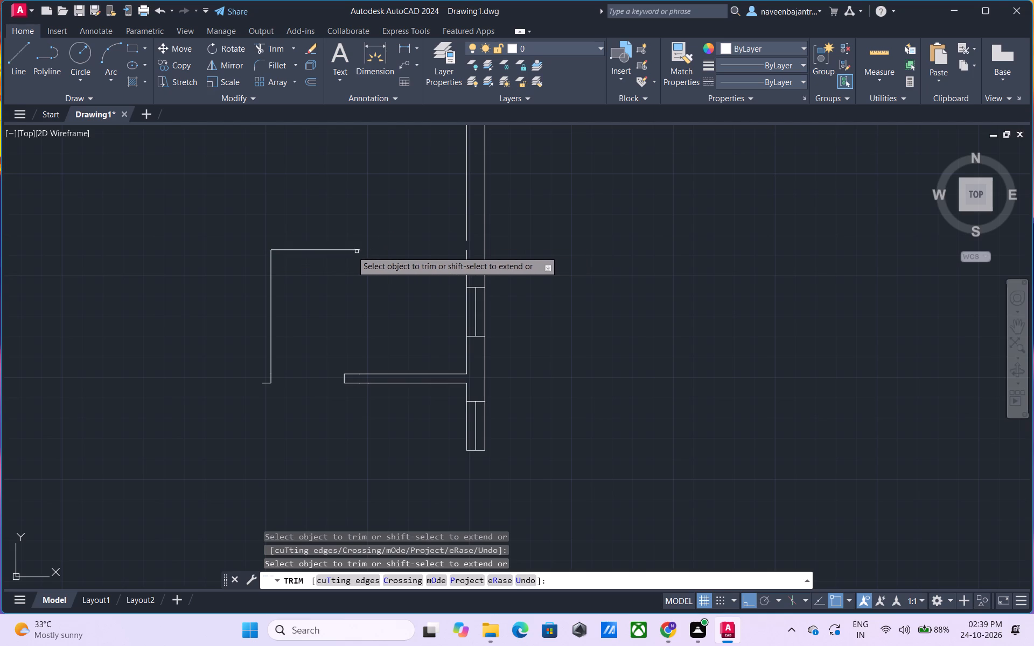
left_click(340, 250)
left_click(271, 276)
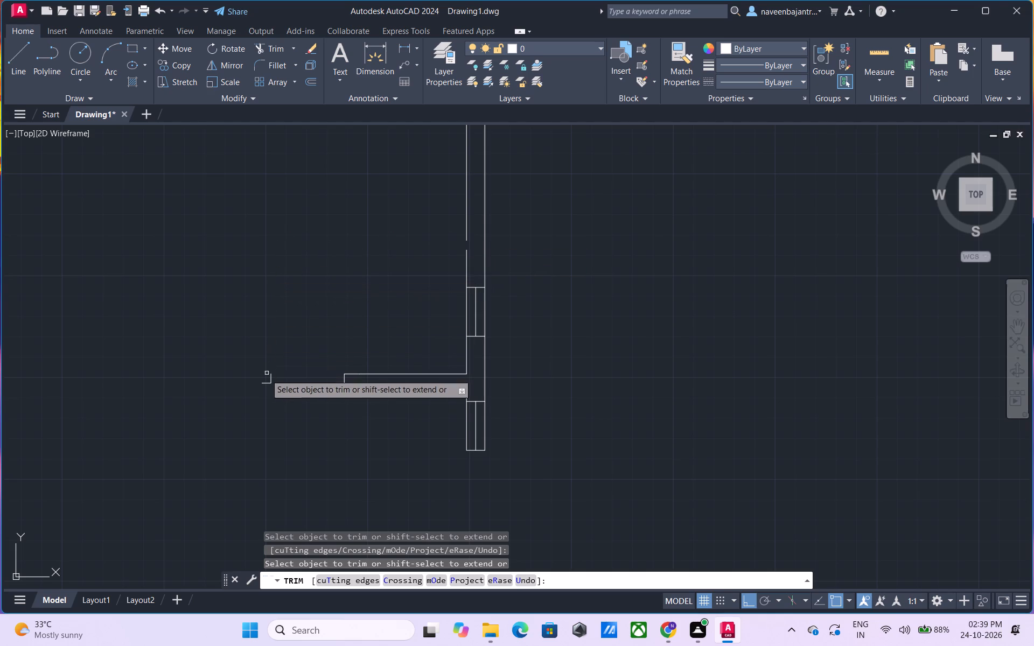
left_click(265, 382)
left_click(272, 381)
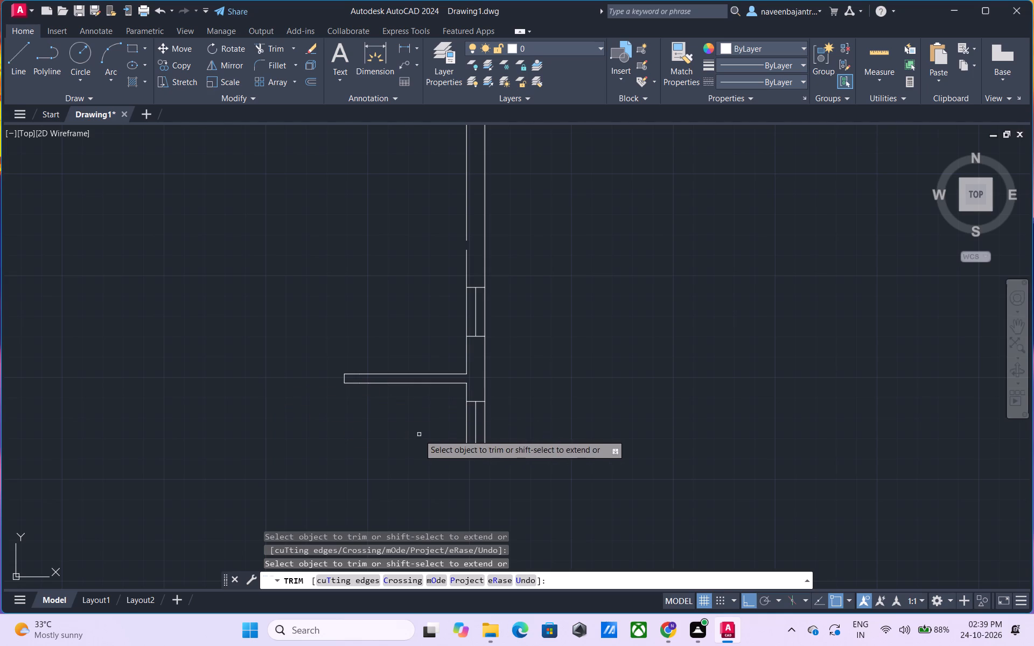
Trim off all lines of the short horizontal partition between the right wall's two lowest windows.
left_click(431, 381)
left_click(359, 384)
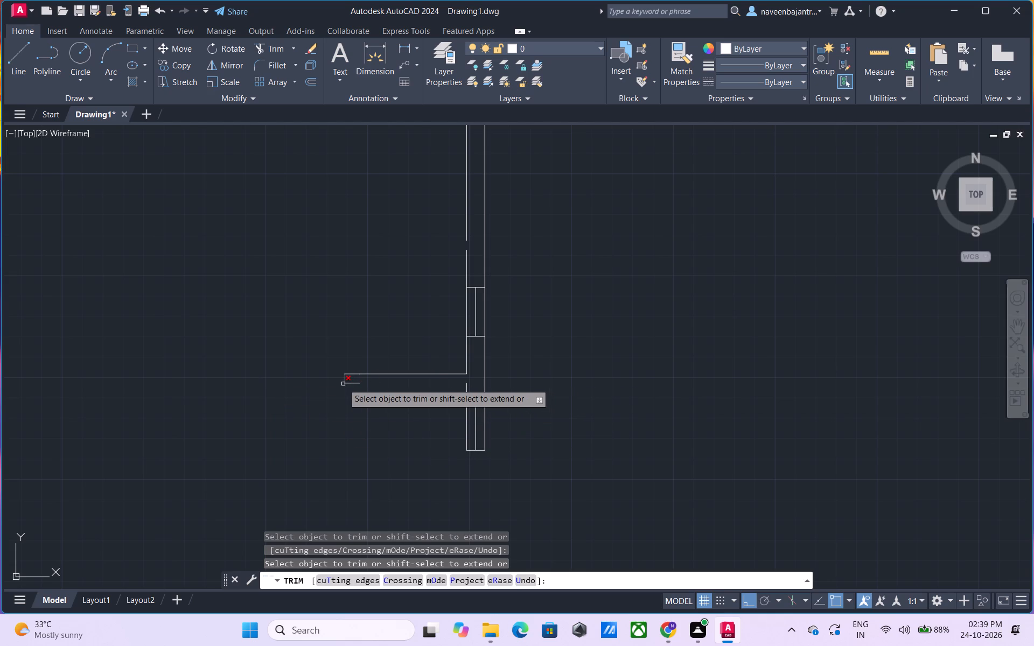
left_click(343, 383)
left_click(346, 383)
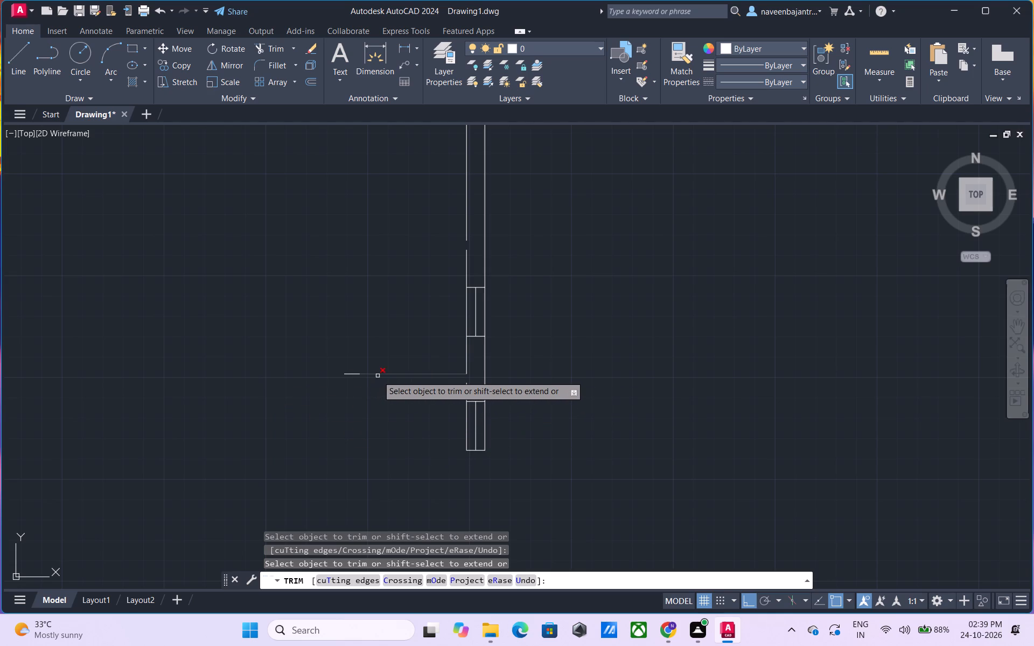
left_click(378, 376)
left_click(361, 374)
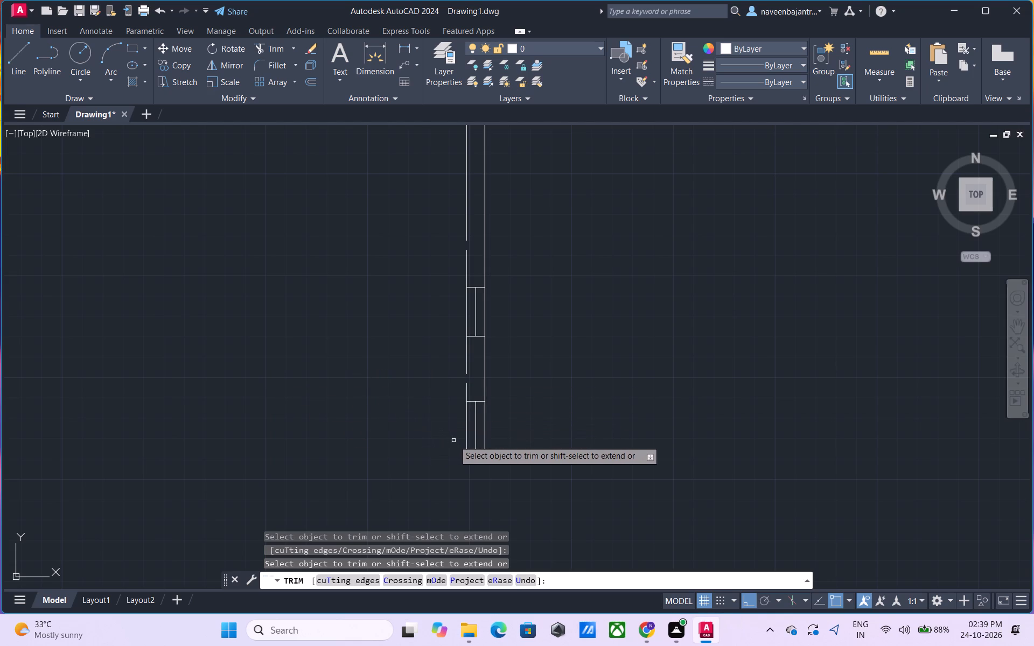
Trim off all lines of the lowest window in the right outer wall, including its two end lines.
left_click(465, 408)
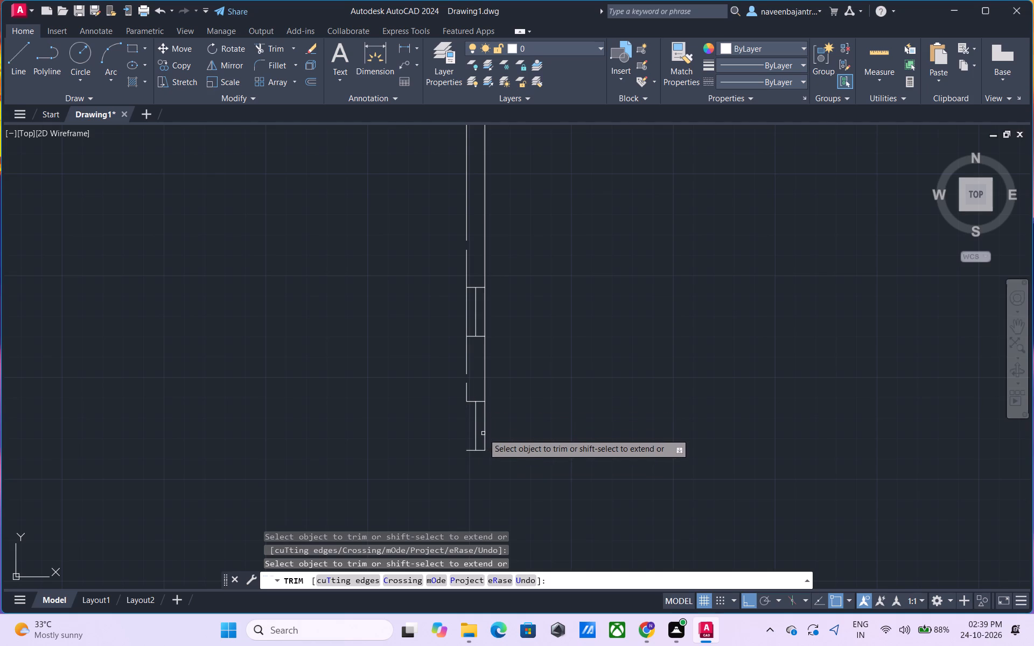
left_click(484, 434)
left_click(483, 450)
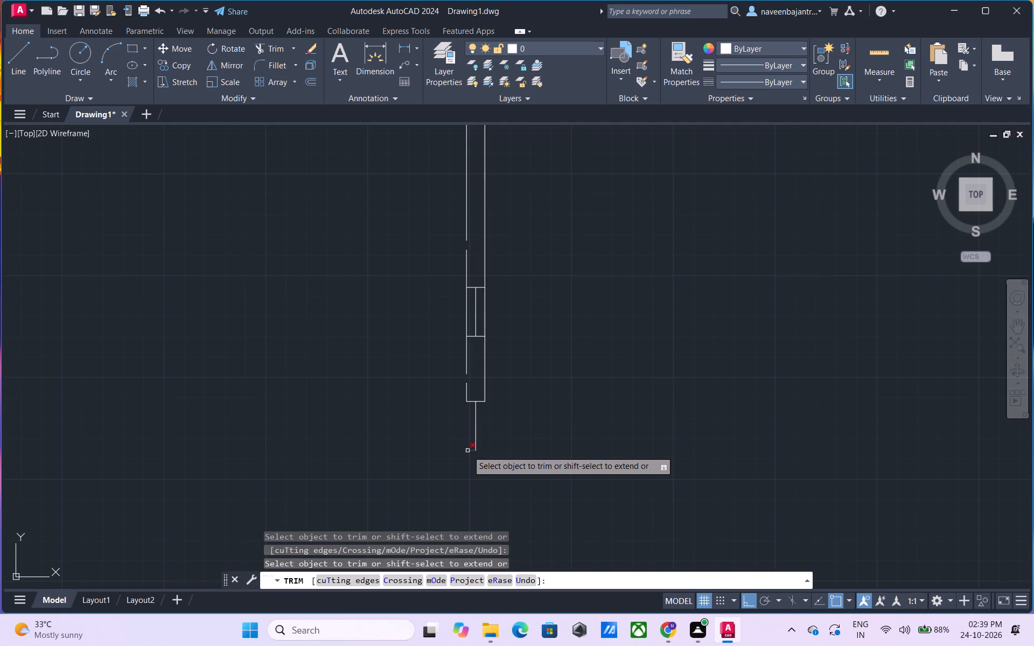
left_click(467, 451)
left_click(474, 433)
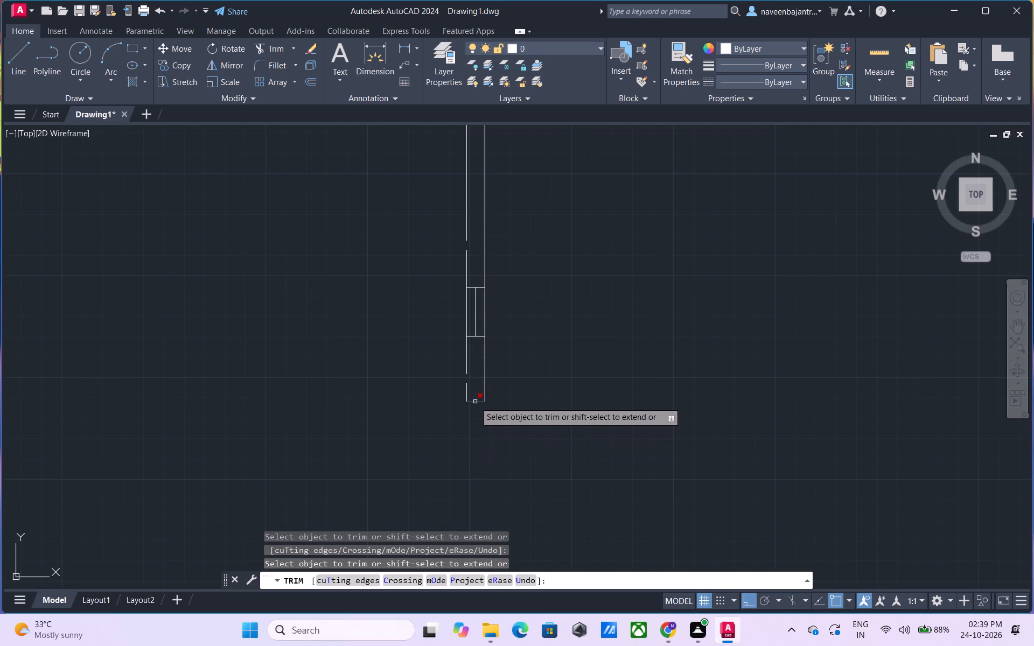
left_click(475, 402)
Trim off the right outer wall's inner and outer line pieces below the lowest remaining window.
left_click(465, 392)
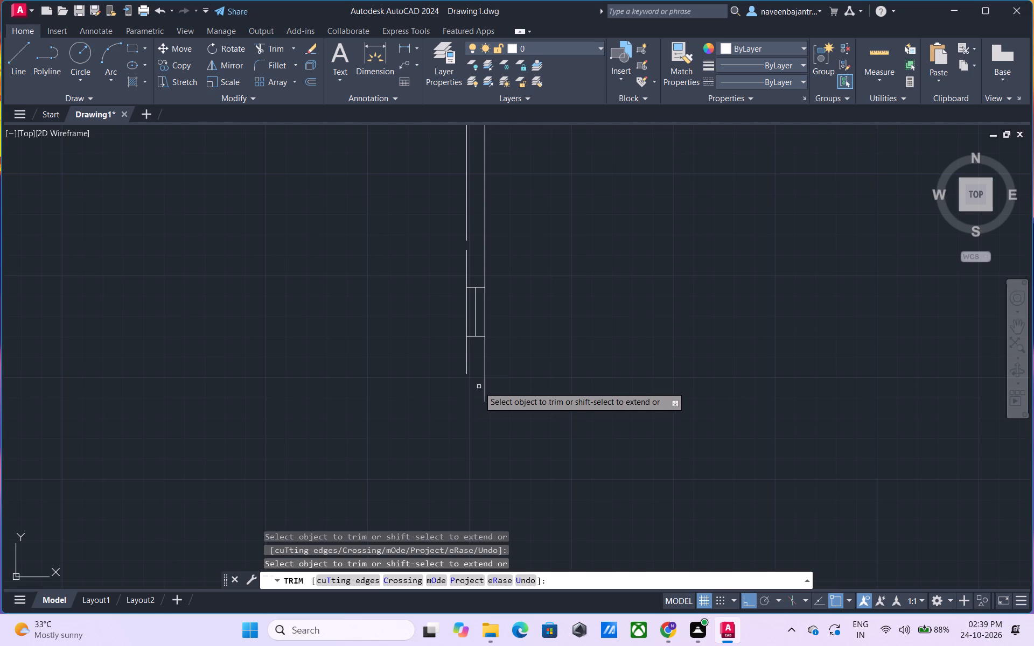
left_click(485, 377)
scroll(485, 377, "down", 2)
middle_click_drag(485, 377, 485, 452)
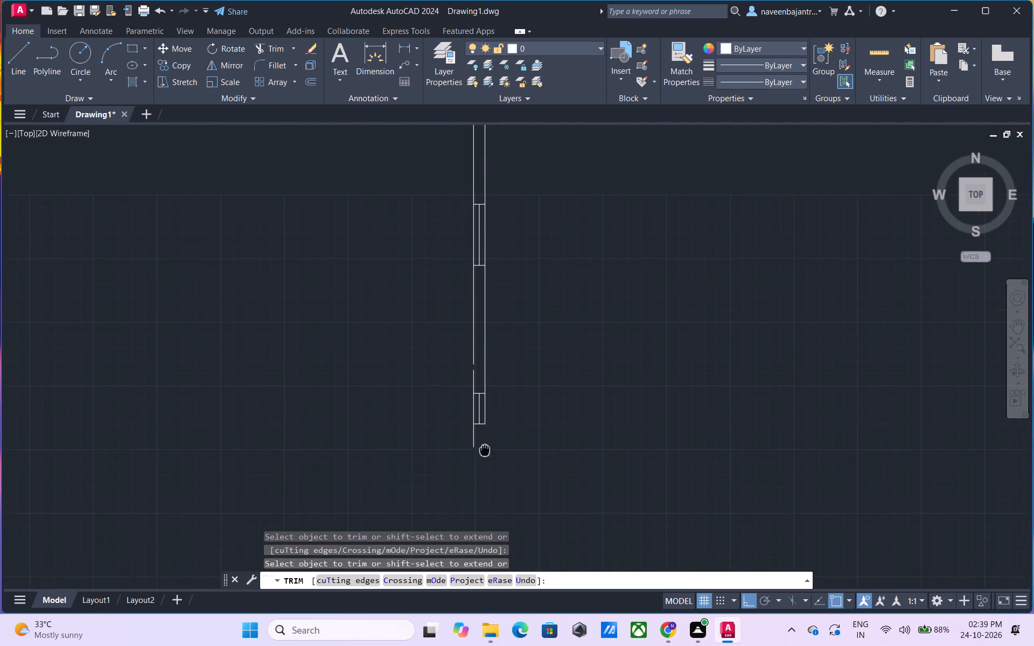
left_click(476, 433)
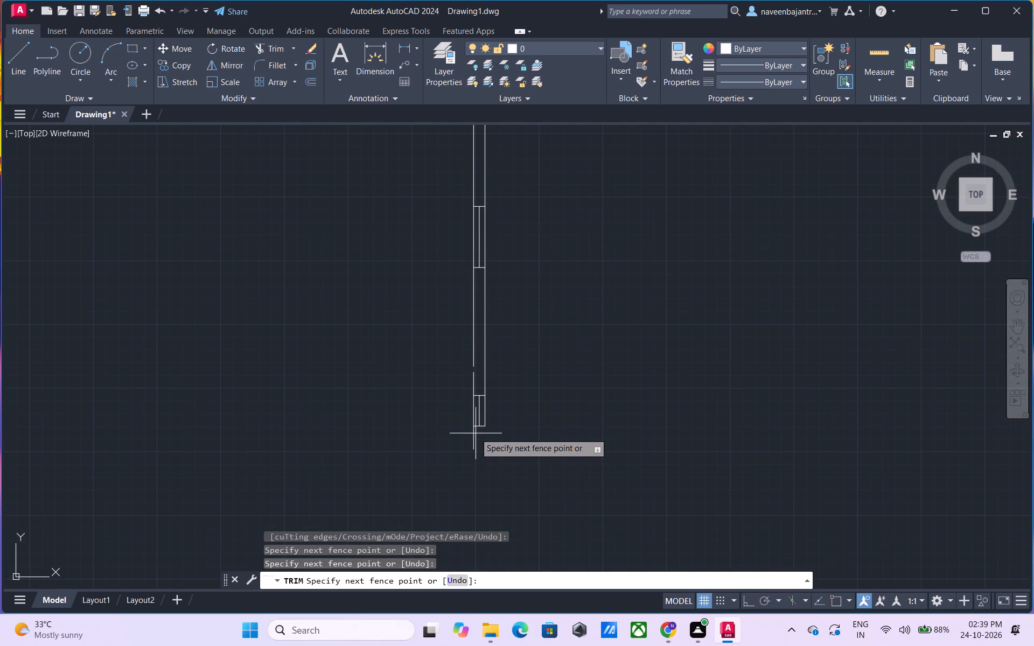
left_click(465, 435)
Trim off the right wall's lowest remaining window and the short inner wall line directly above it.
scroll(465, 435, "up", 2)
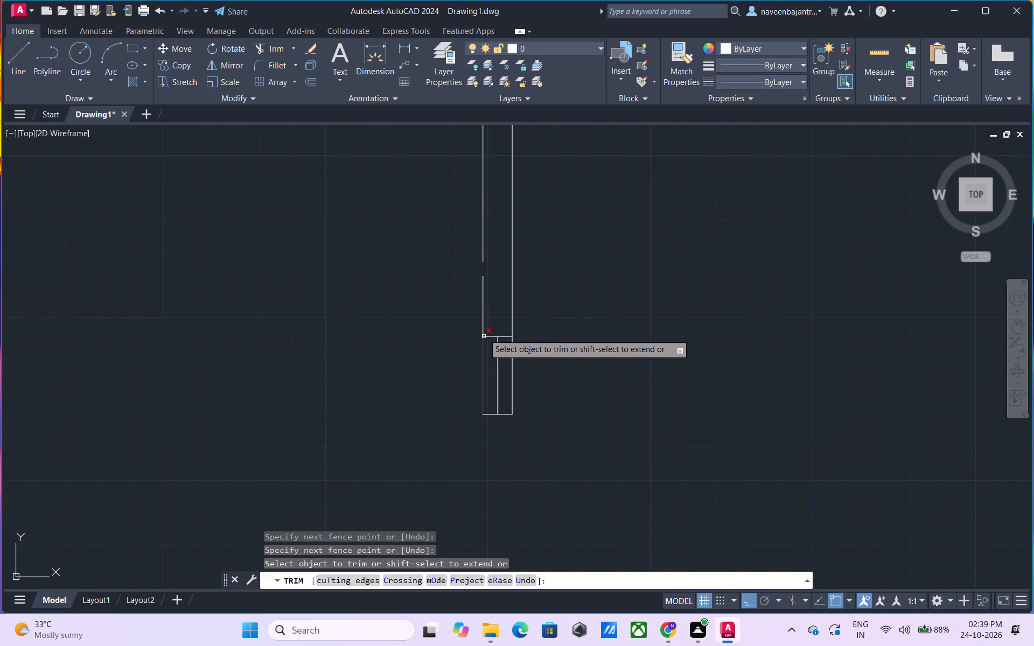
left_click(484, 314)
left_click(484, 374)
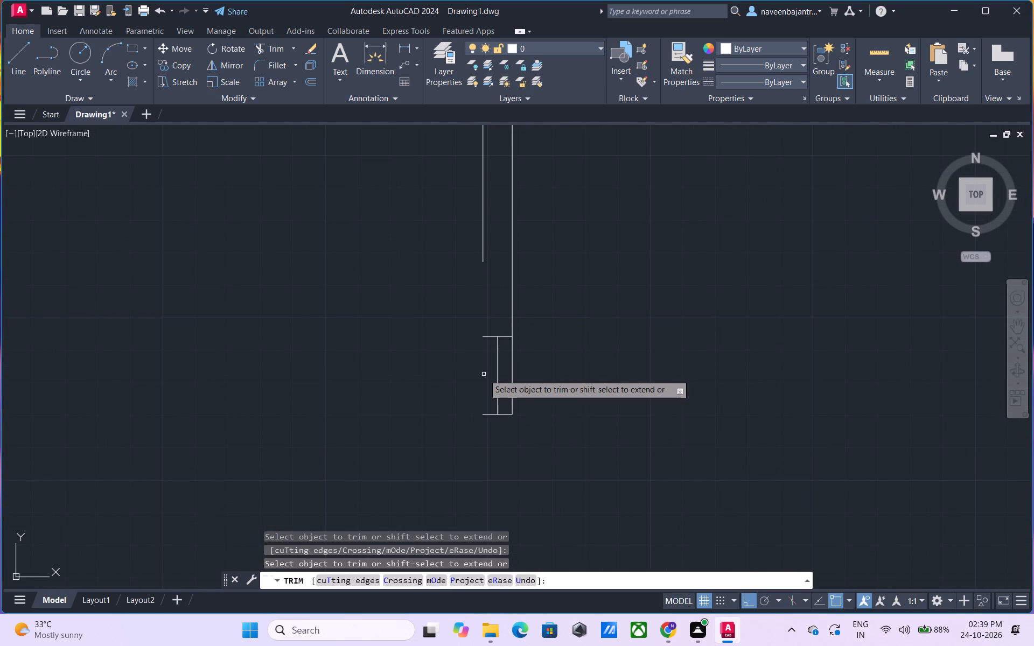
left_click(513, 371)
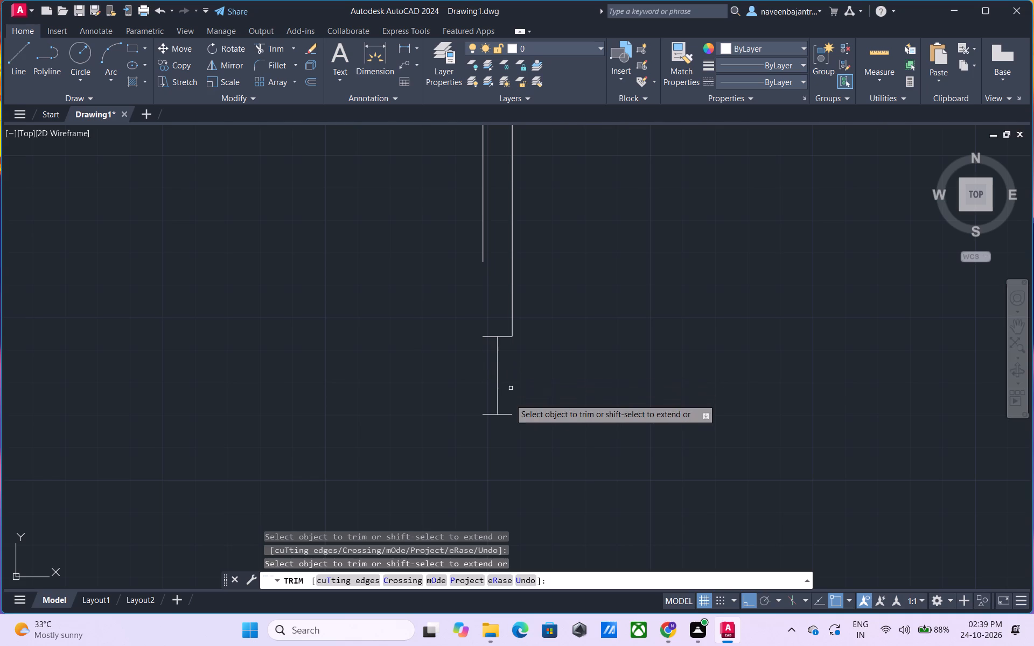
left_click(506, 416)
left_click(494, 413)
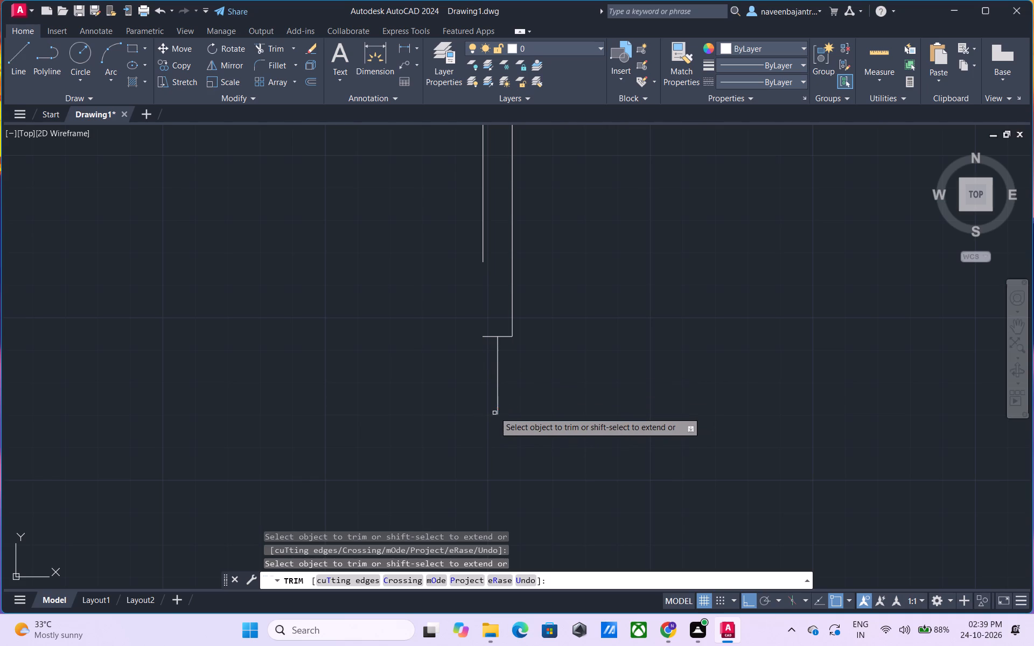
left_click(498, 399)
left_click(504, 334)
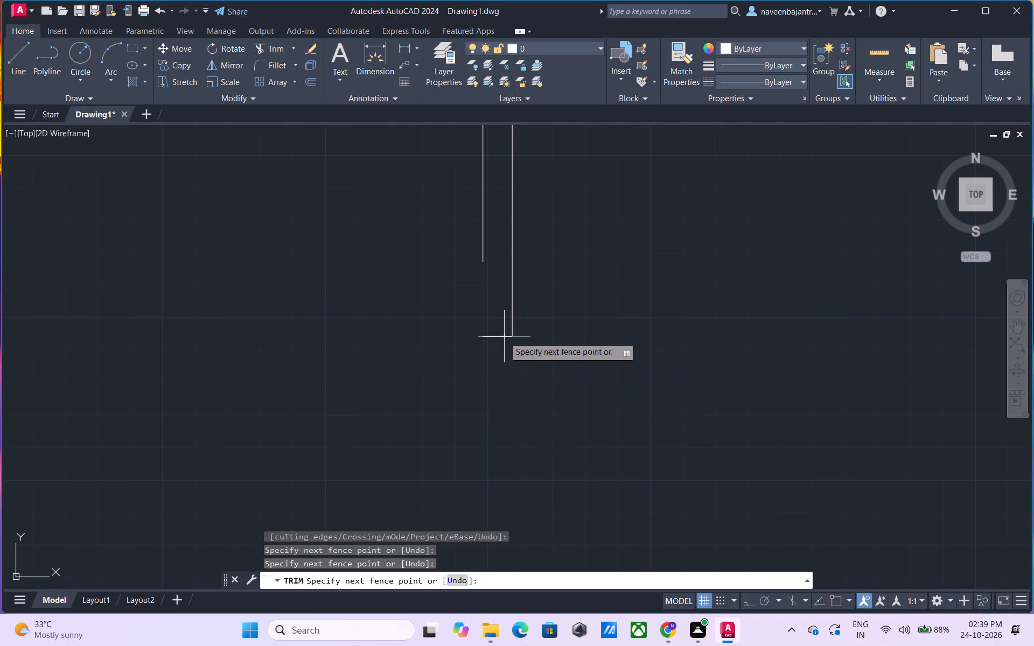
left_click(501, 343)
Trim off the right outer wall's outer and inner lines below its last remaining window.
middle_click_drag(501, 343, 489, 422)
scroll(487, 426, "down", 1)
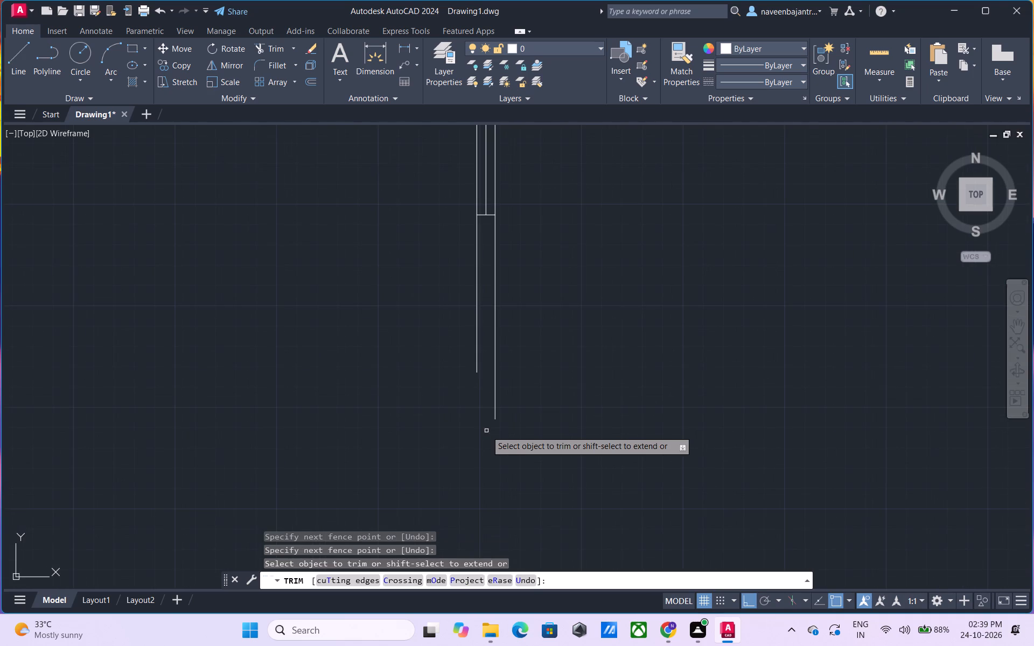
scroll(486, 431, "down", 1)
left_click(492, 415)
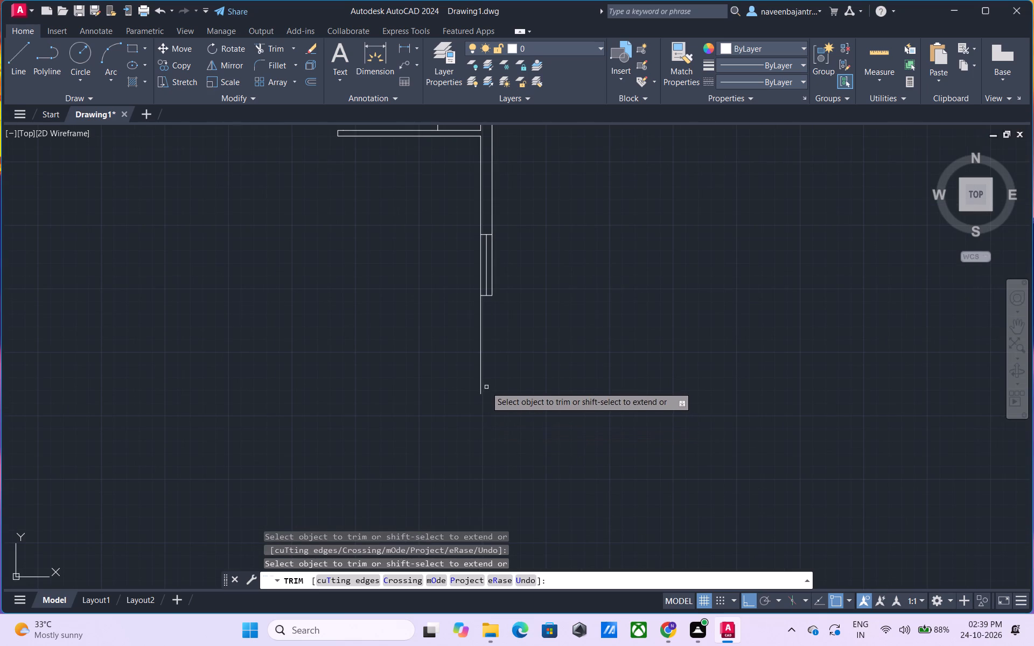
left_click(483, 381)
Trim off all side, centre and end lines of the last window in the right outer wall.
middle_click_drag(491, 343, 498, 406)
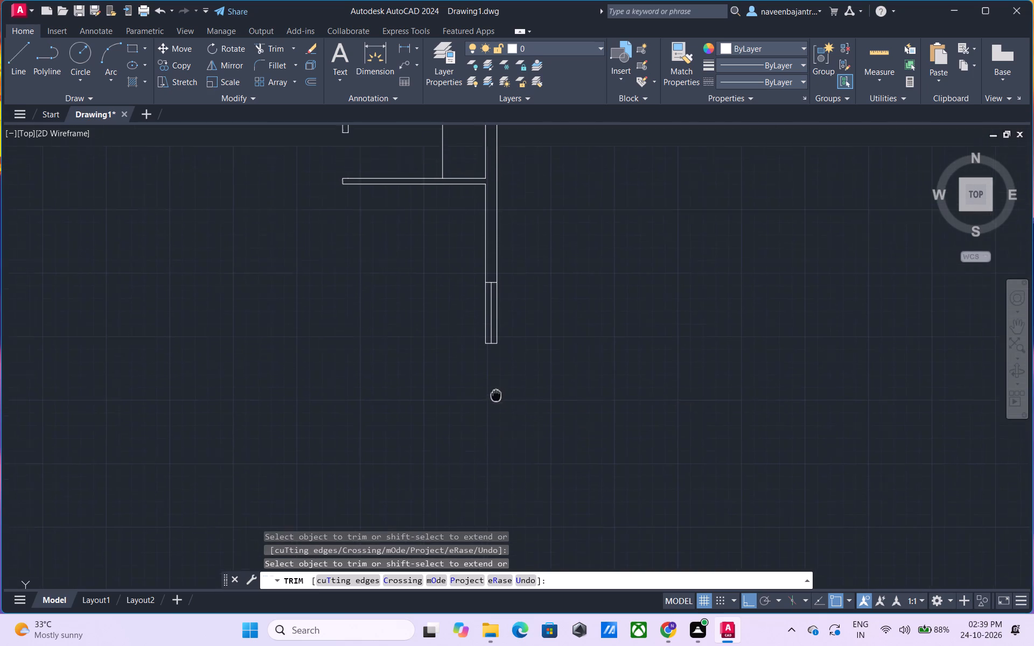
middle_click_drag(498, 406, 526, 517)
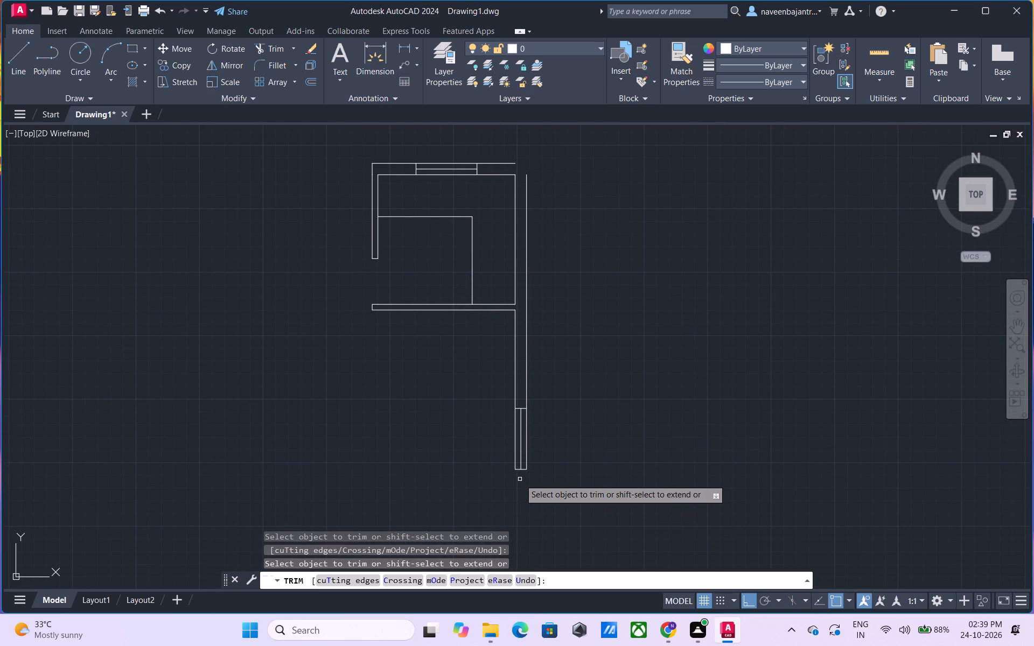
scroll(520, 479, "up", 2)
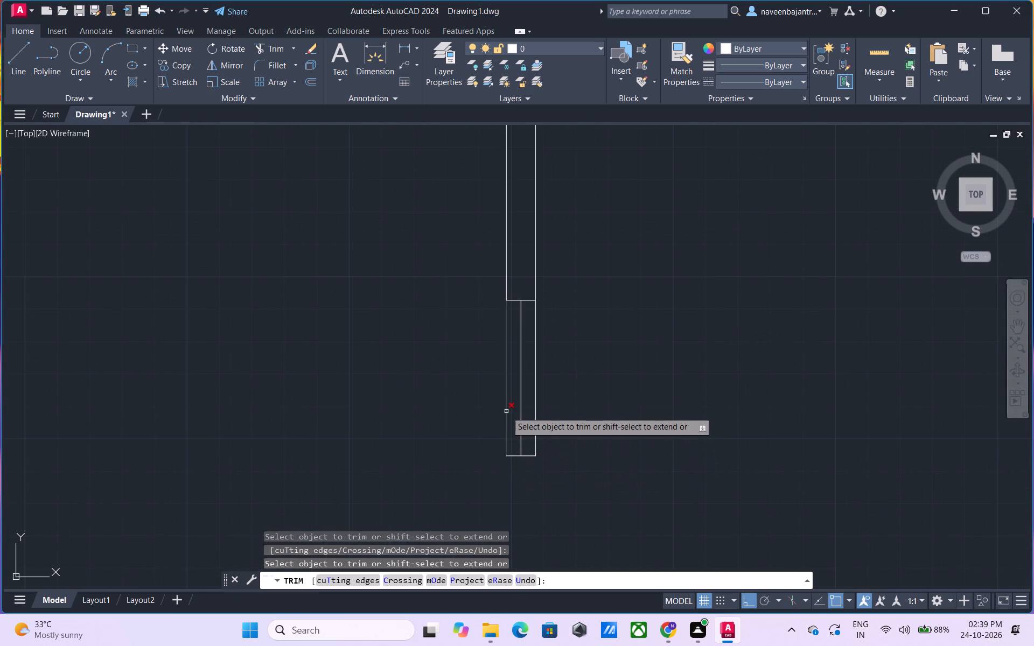
left_click(506, 411)
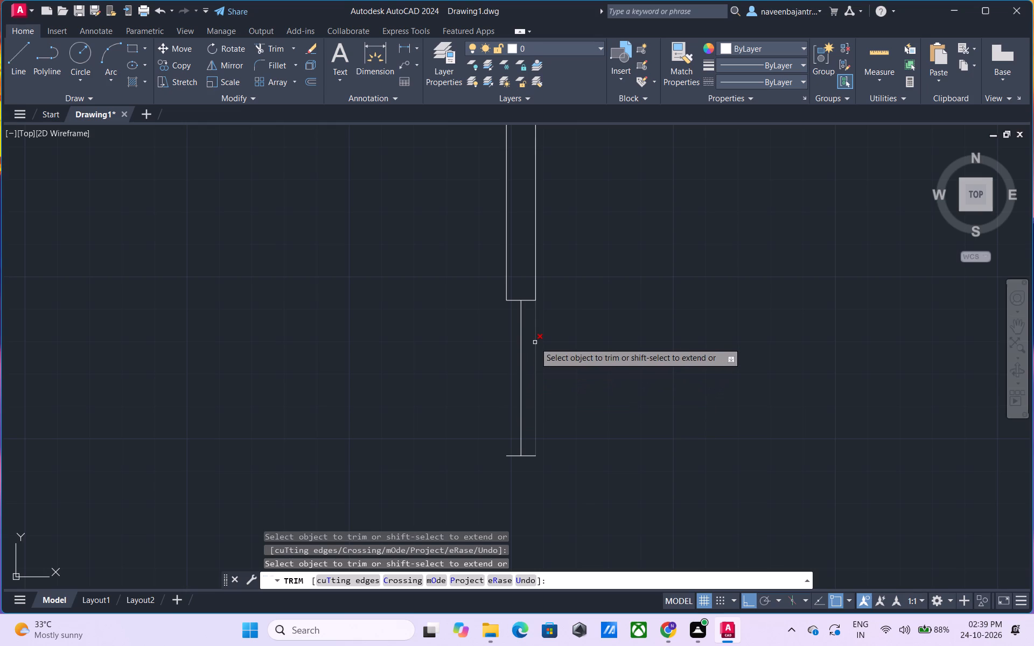
left_click(535, 342)
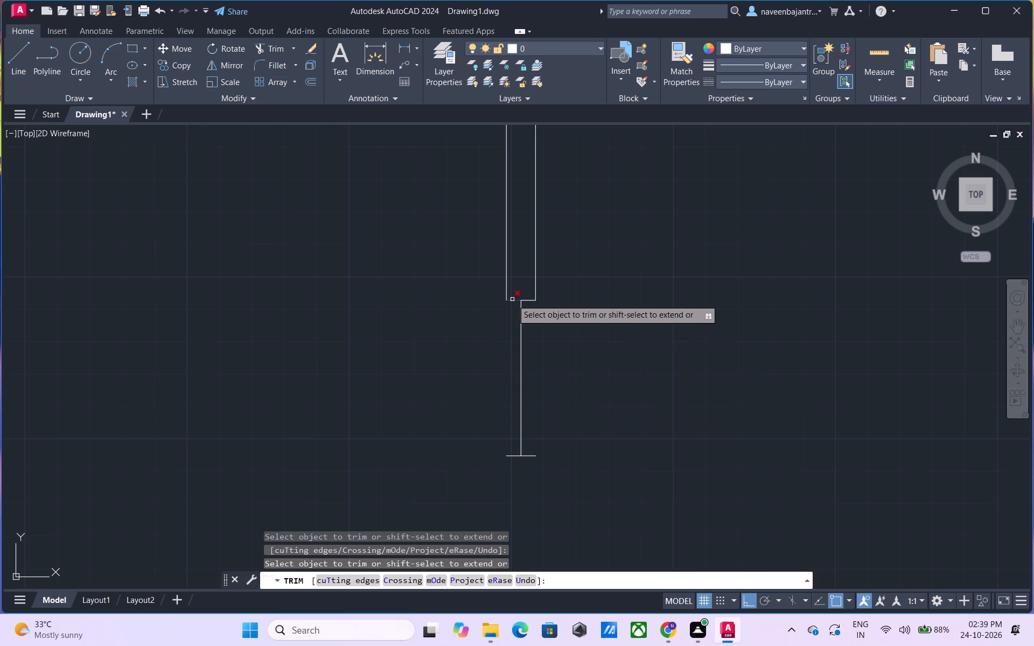
left_click(512, 299)
left_click(527, 455)
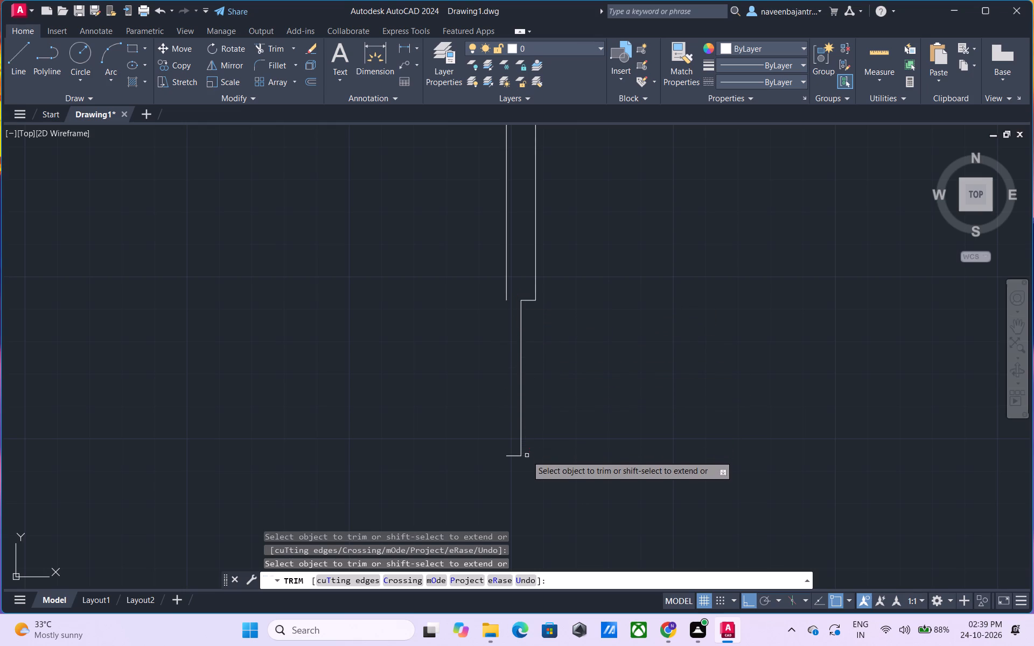
left_click(518, 456)
left_click(523, 444)
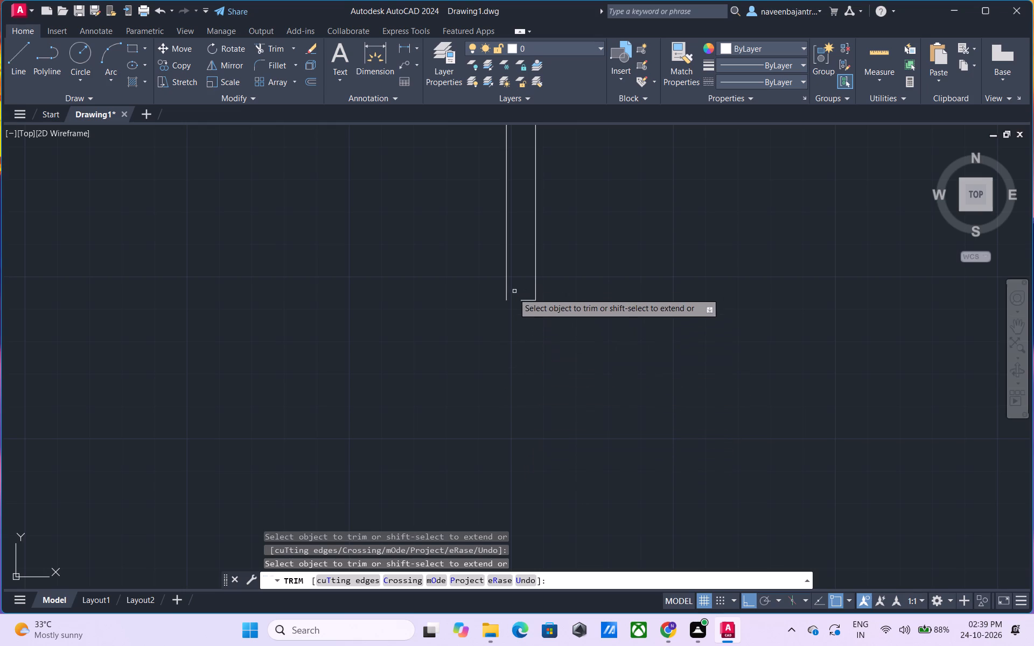
left_click(526, 299)
Trim off the right outer wall's remaining lines, plus the horizontal partition's bottom line and the right part of its top line.
middle_click_drag(526, 299, 529, 460)
scroll(529, 460, "down", 1)
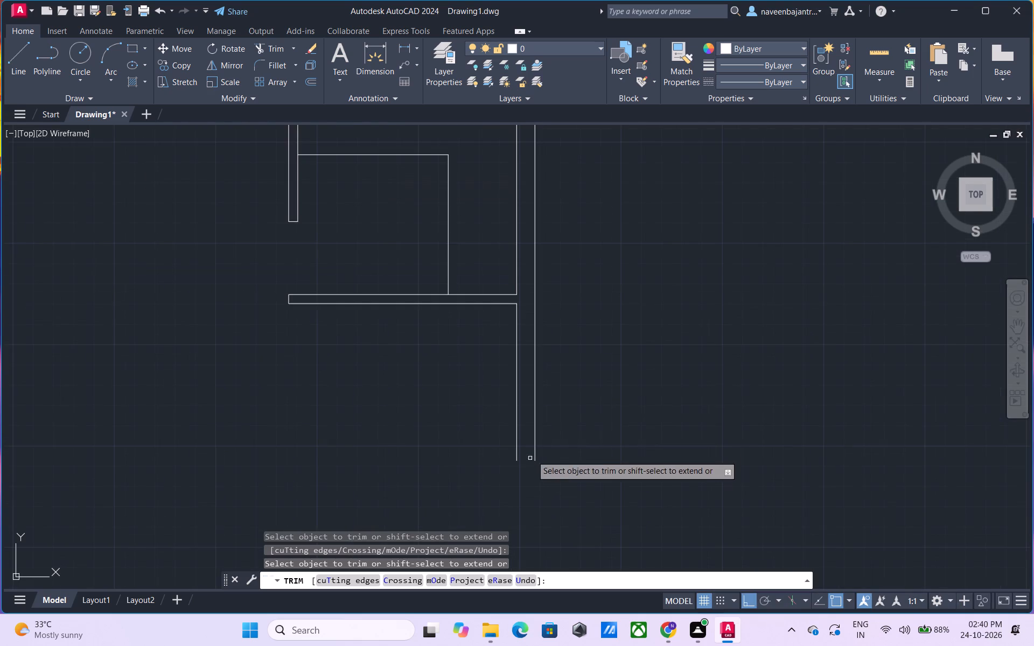
scroll(568, 396, "down", 1)
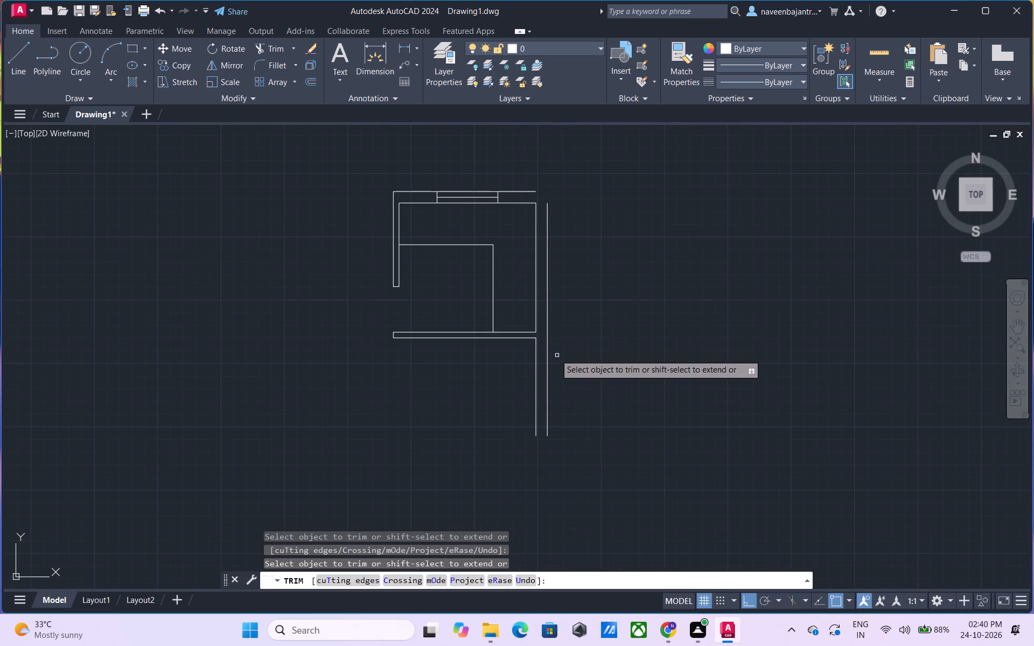
left_click(547, 340)
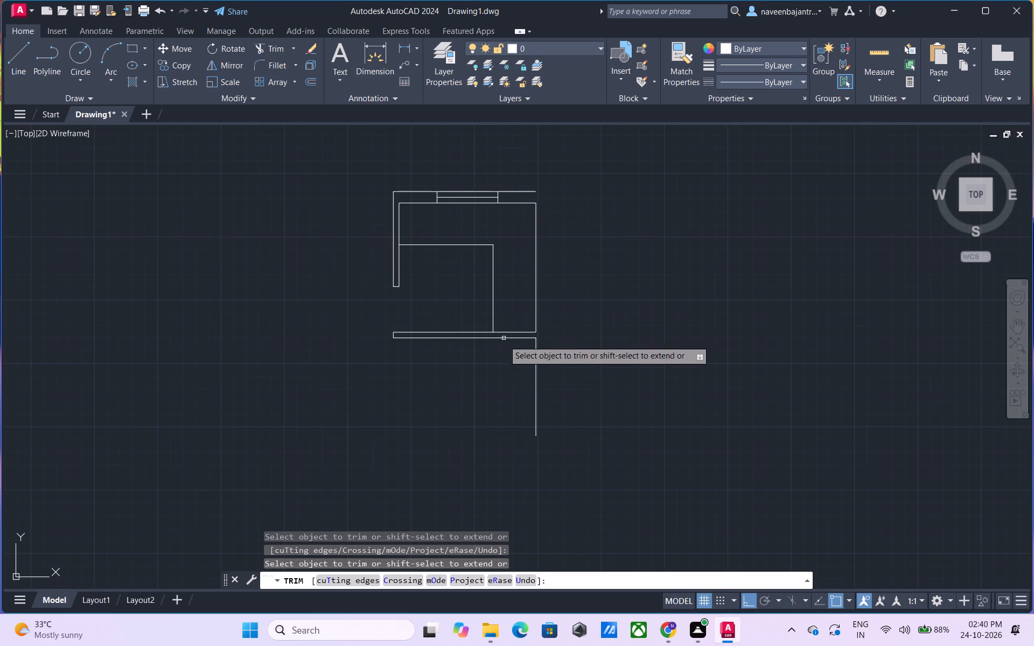
left_click(537, 265)
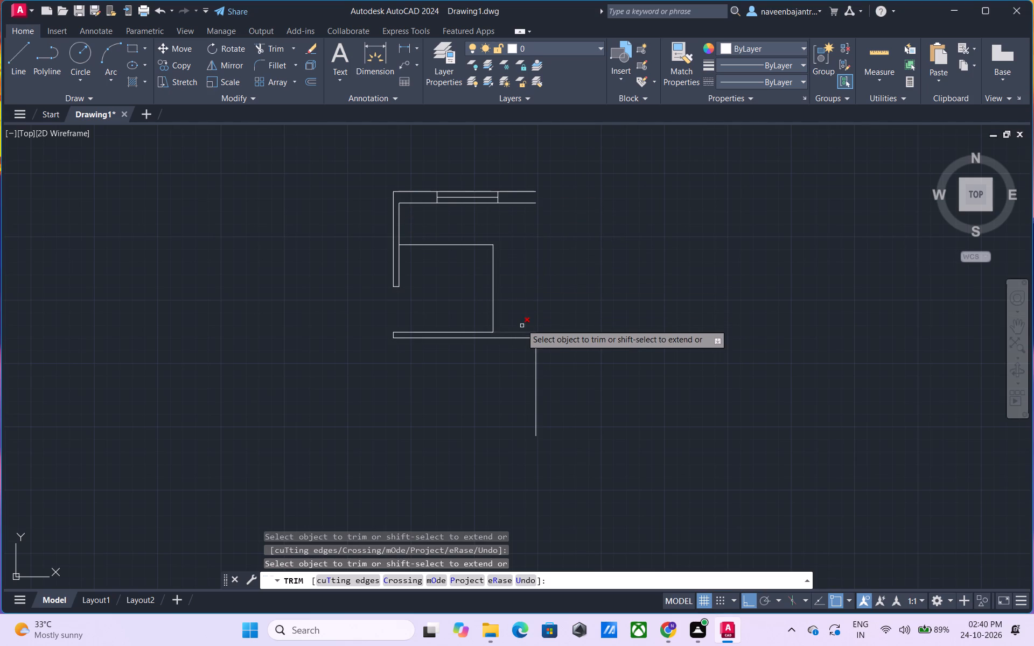
left_click(518, 333)
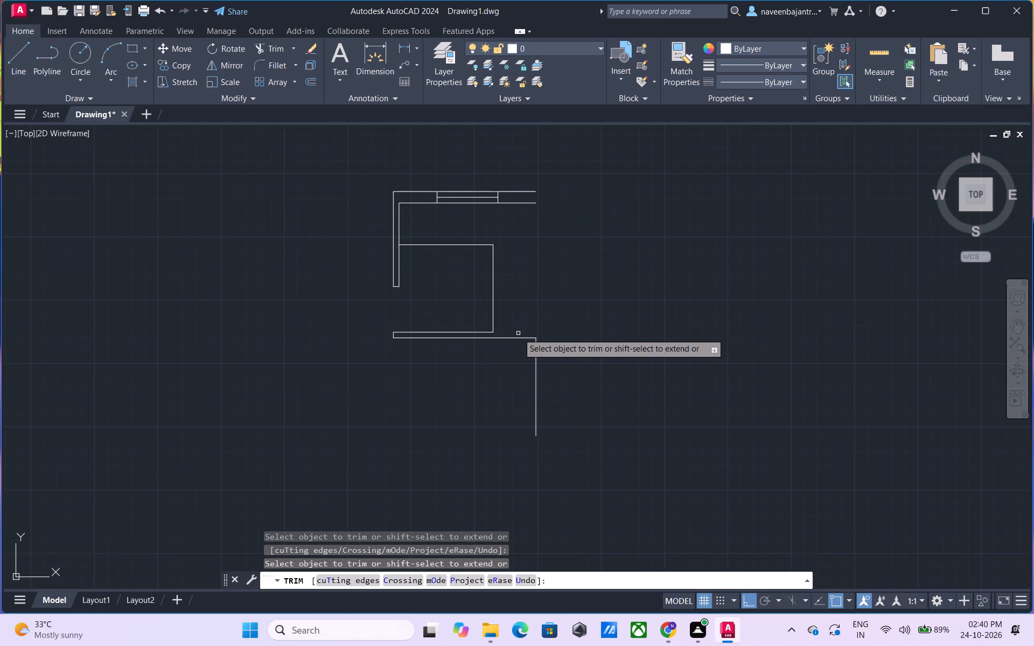
left_click(519, 336)
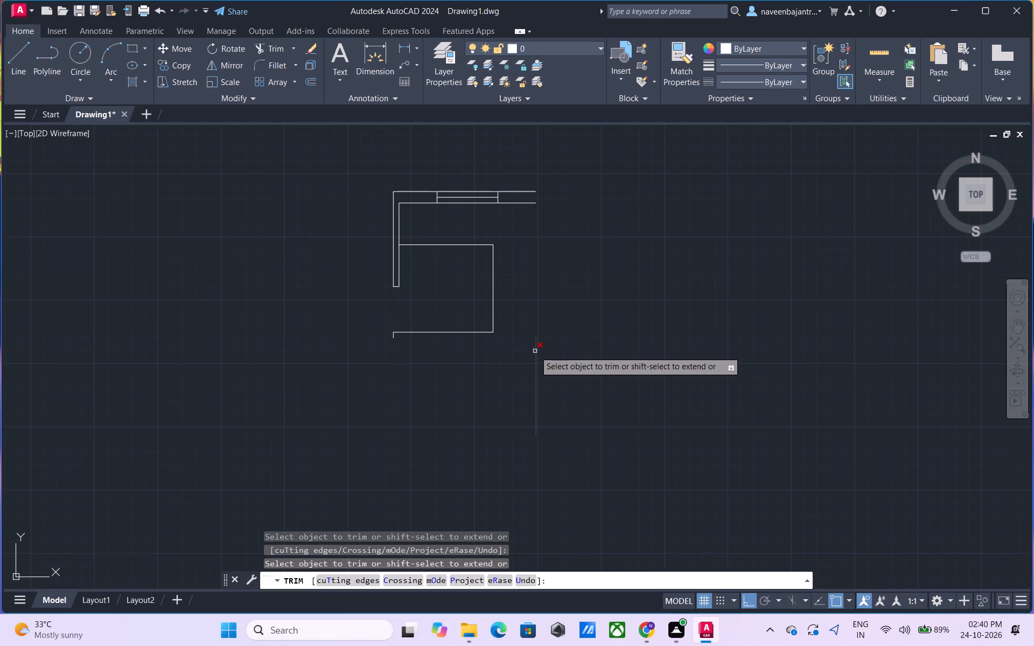
left_click(535, 351)
Trim off the horizontal partition's end cap and remaining top line, and the L-shaped line inside the top room.
middle_click_drag(521, 304, 522, 331)
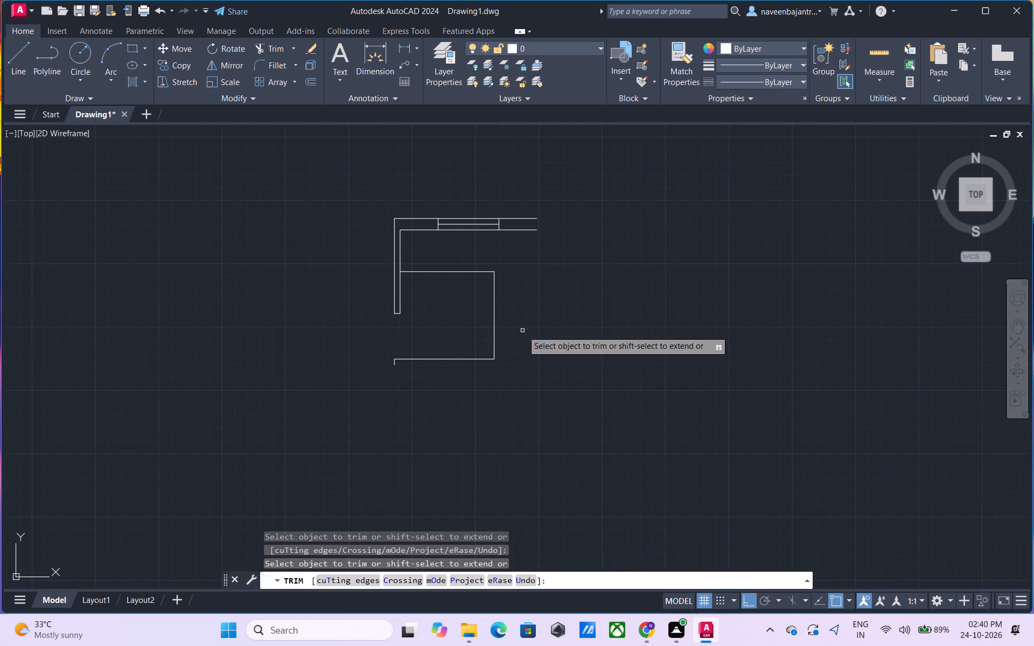
left_click(394, 363)
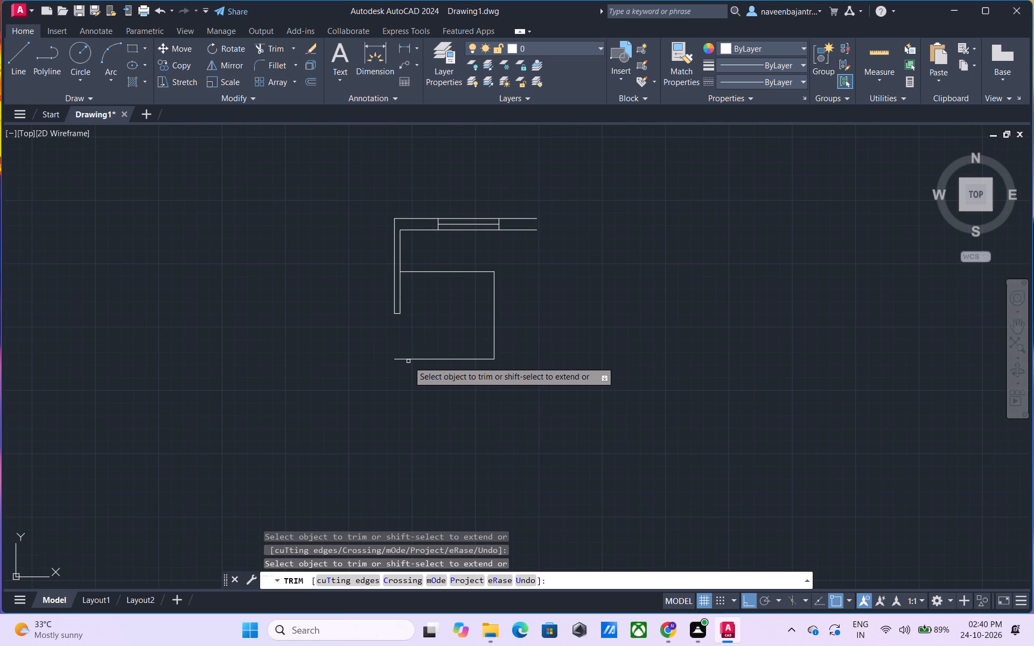
left_click(418, 360)
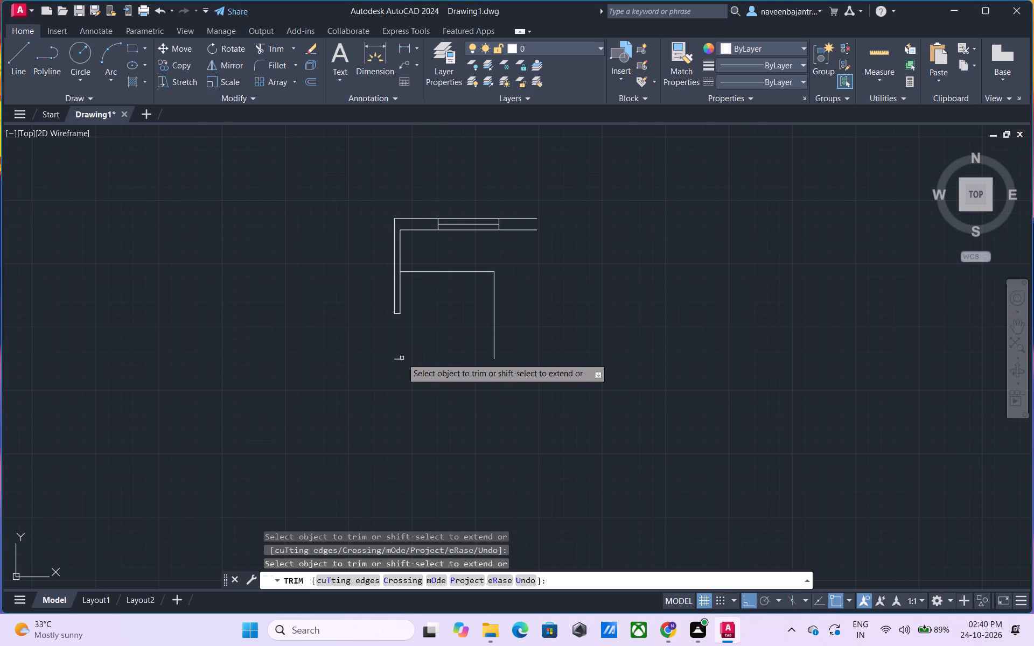
left_click(400, 359)
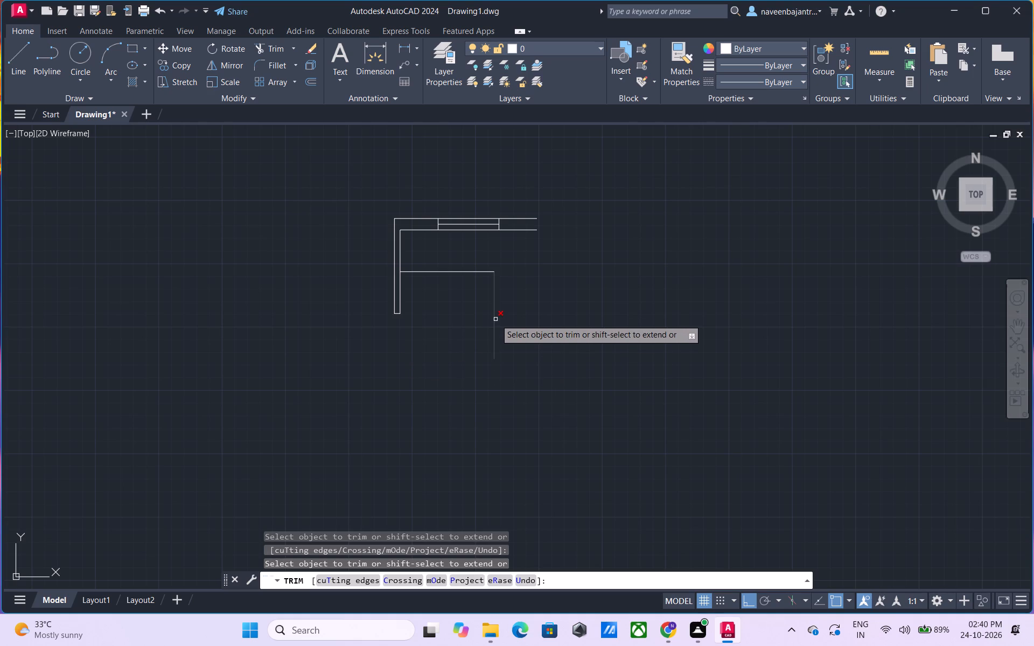
left_click(495, 319)
left_click(462, 273)
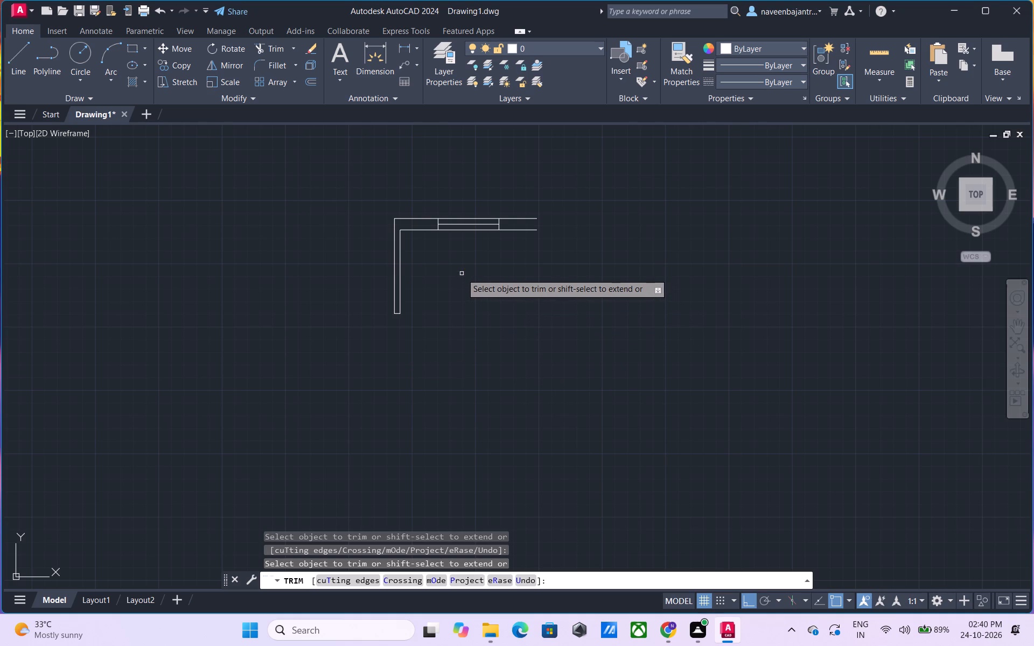
Trim off the top room's short left wall and the top wall's inner line between that wall and the window.
left_click(395, 268)
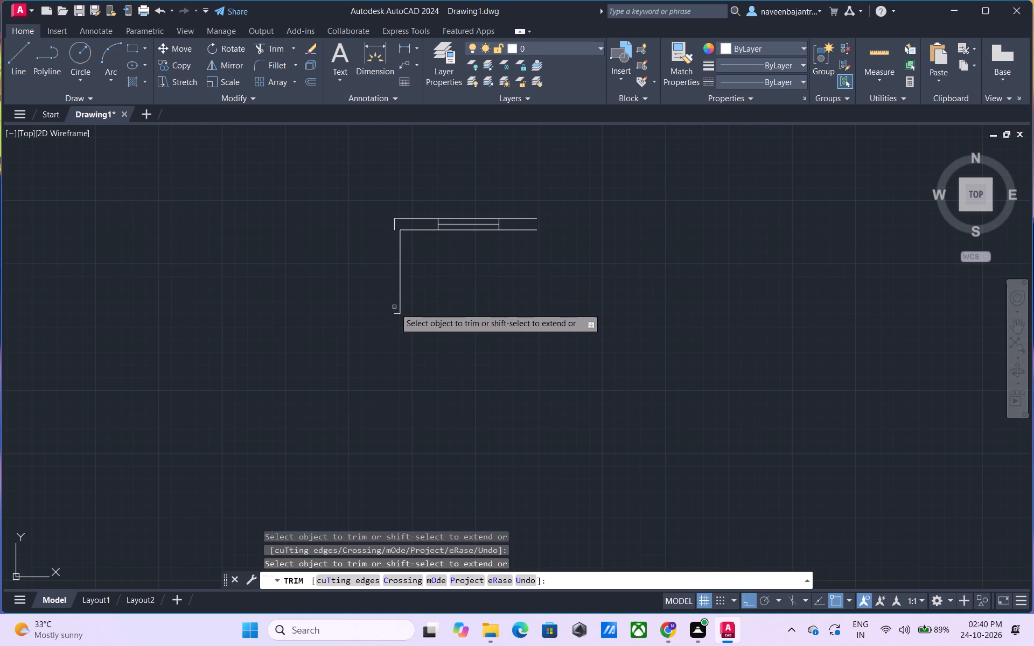
left_click(398, 314)
left_click(400, 307)
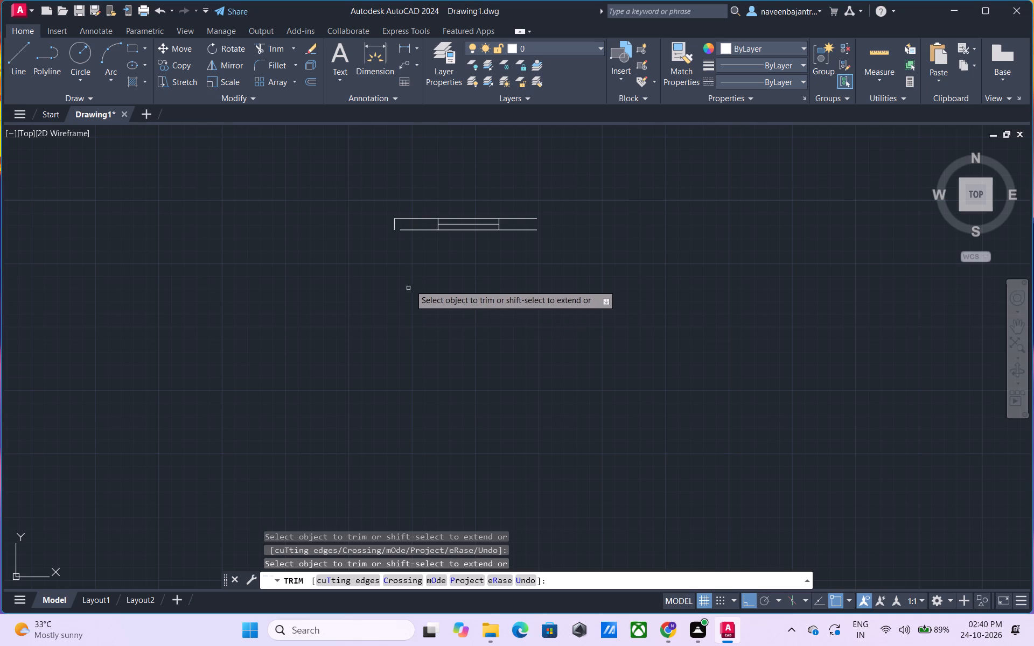
left_click(427, 230)
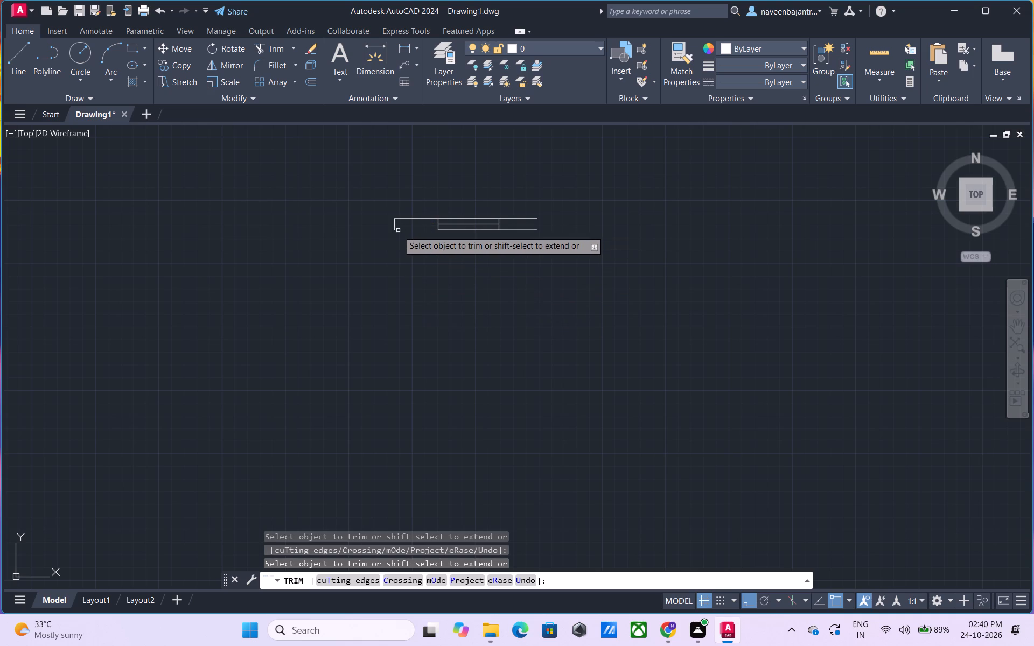
left_click(394, 229)
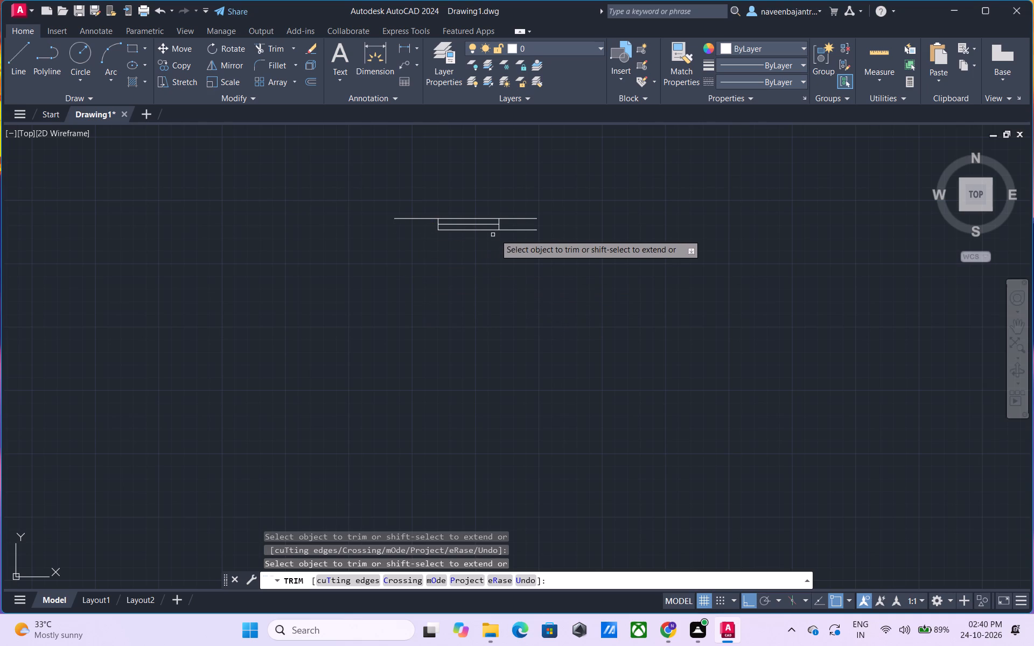
Trim off the remaining wall lines on both sides of the top wall's window, plus all side, end and centre lines of that window.
left_click(509, 230)
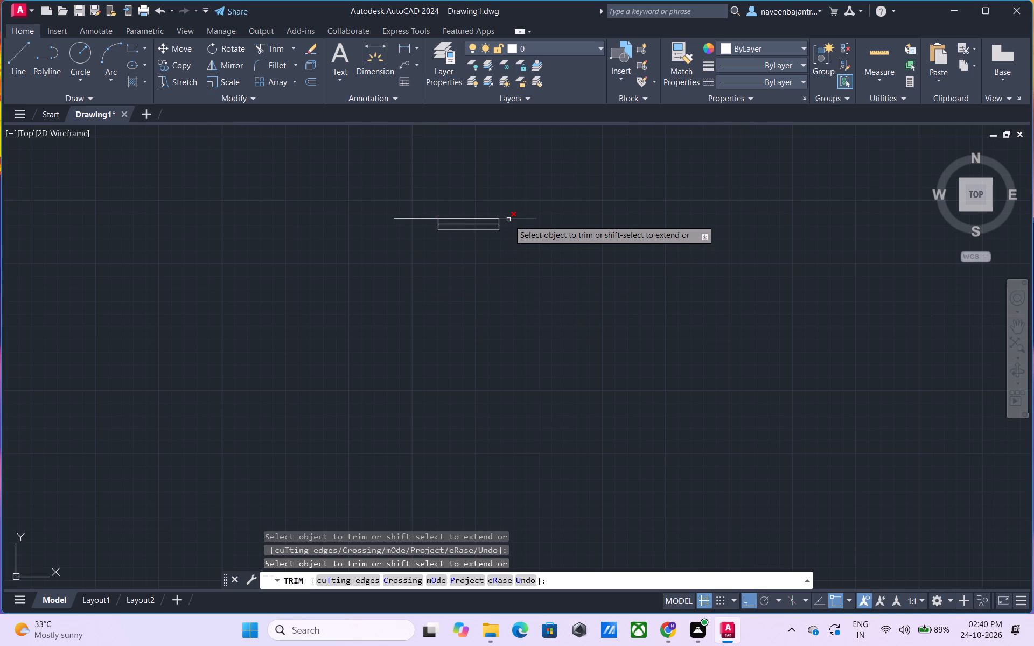
left_click(508, 220)
left_click(422, 219)
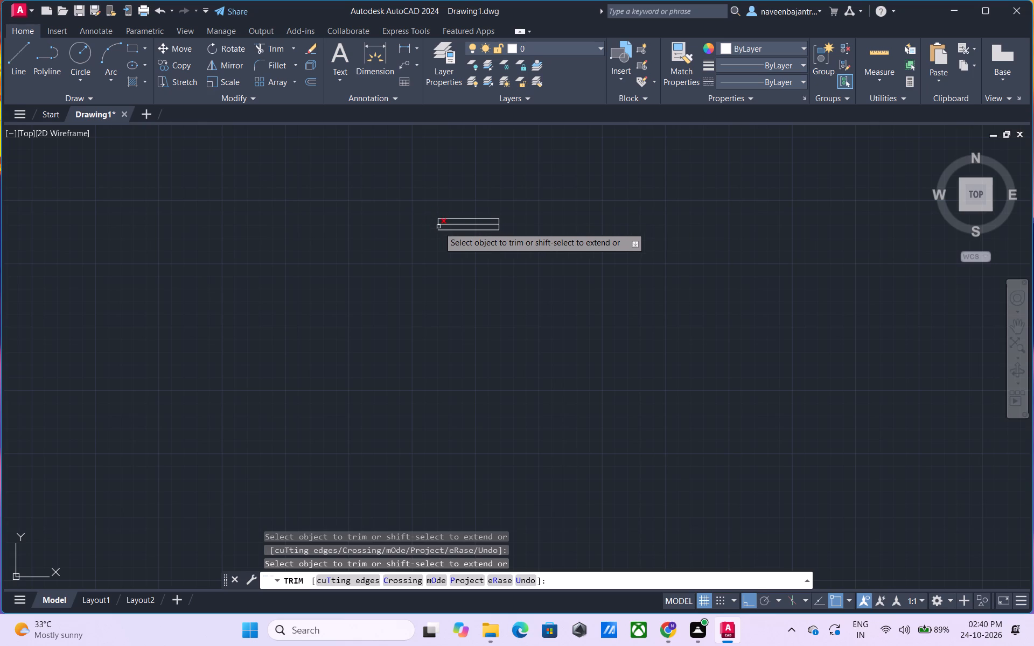
left_click(461, 229)
left_click(464, 220)
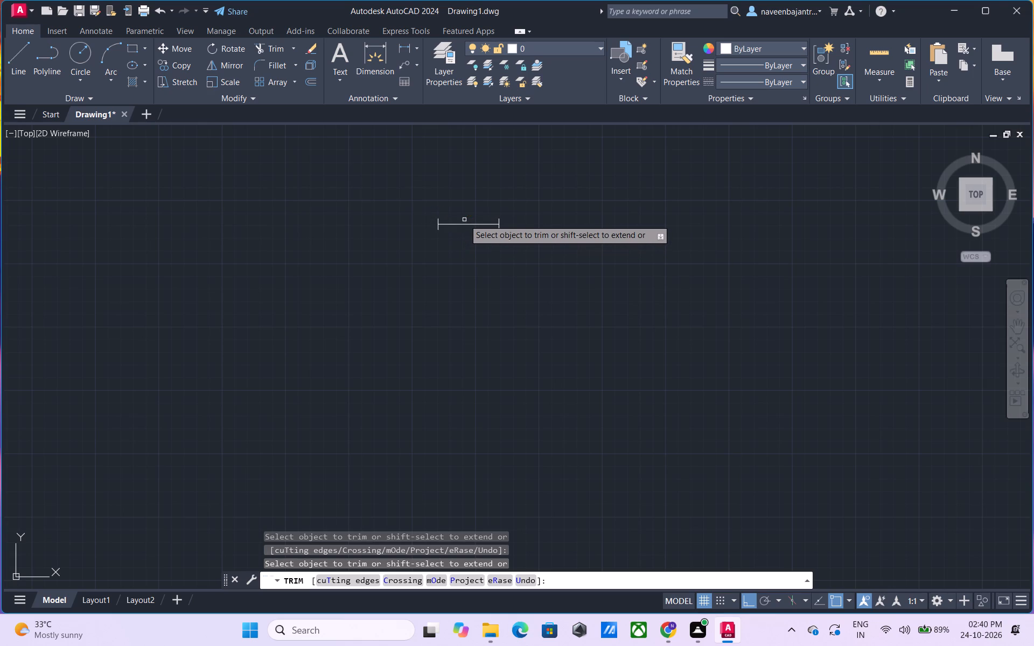
left_click(438, 220)
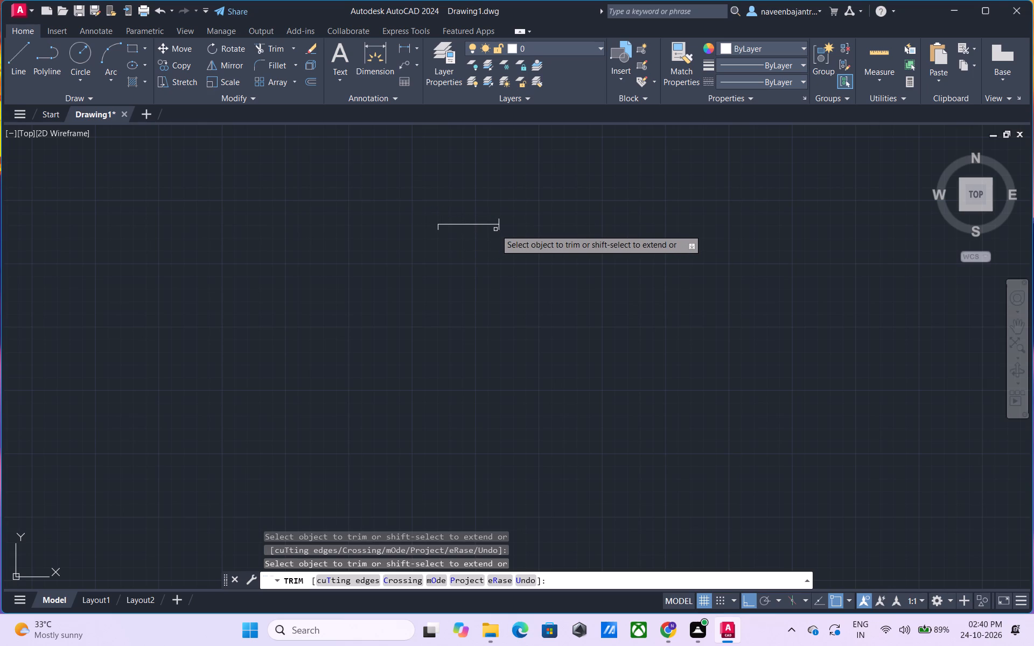
left_click(499, 228)
left_click(500, 221)
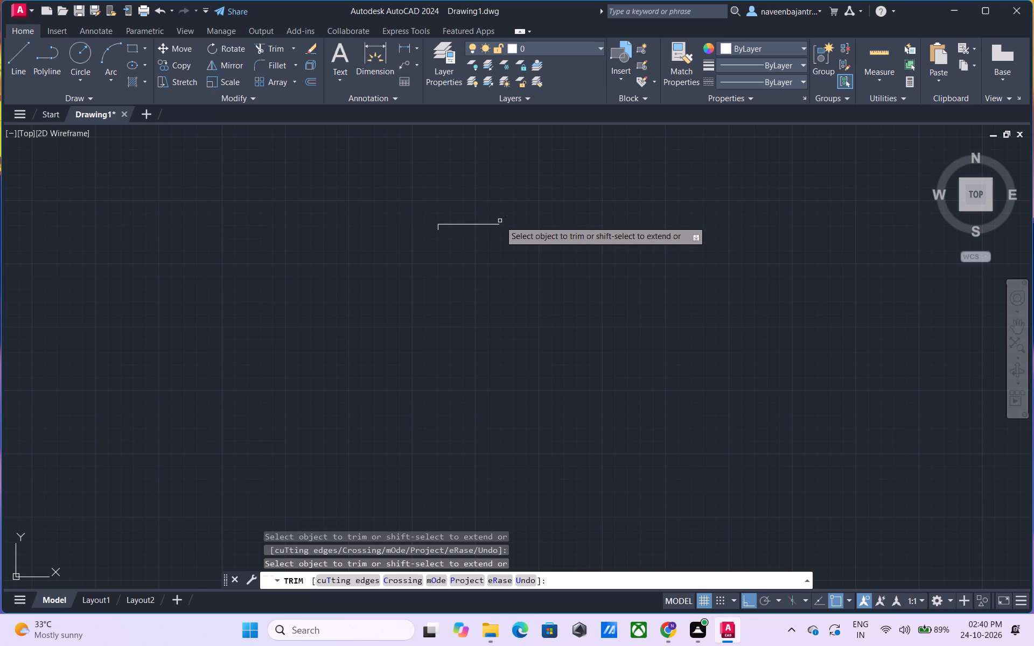
left_click(470, 223)
left_click(438, 227)
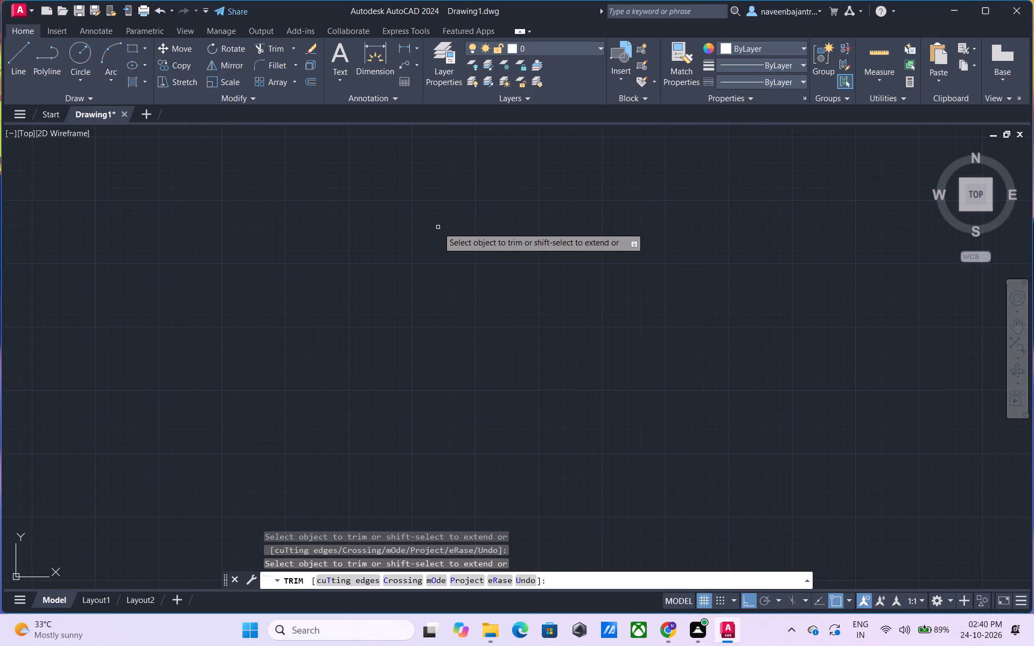
Trim away the hatch fills from the stair treads in both flights of the next floor plan copy.
scroll(449, 245, "down", 2)
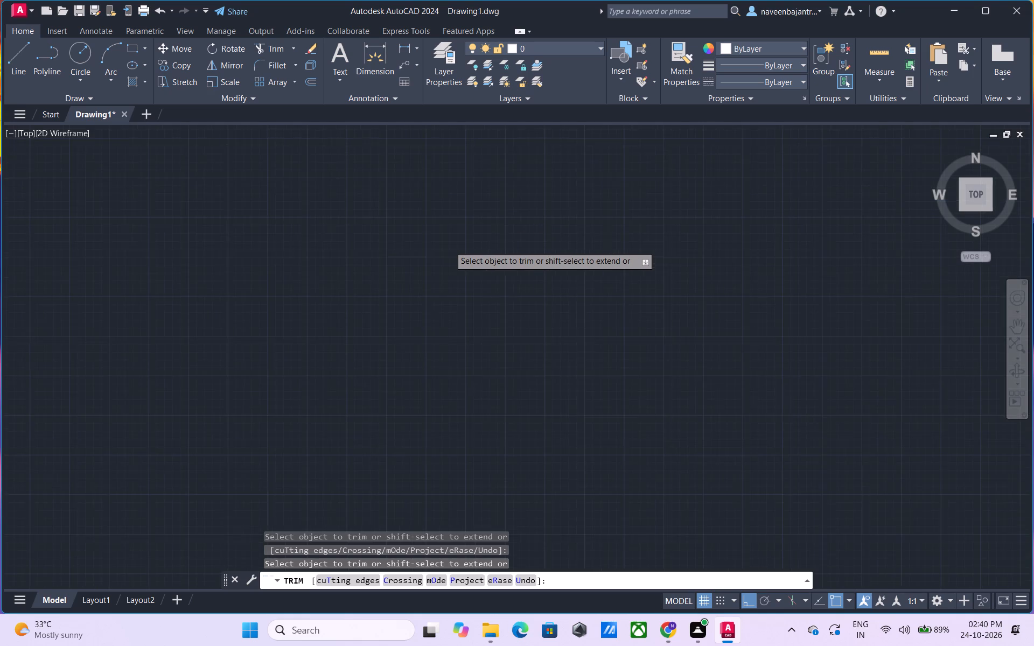
scroll(449, 245, "down", 2)
scroll(601, 282, "down", 2)
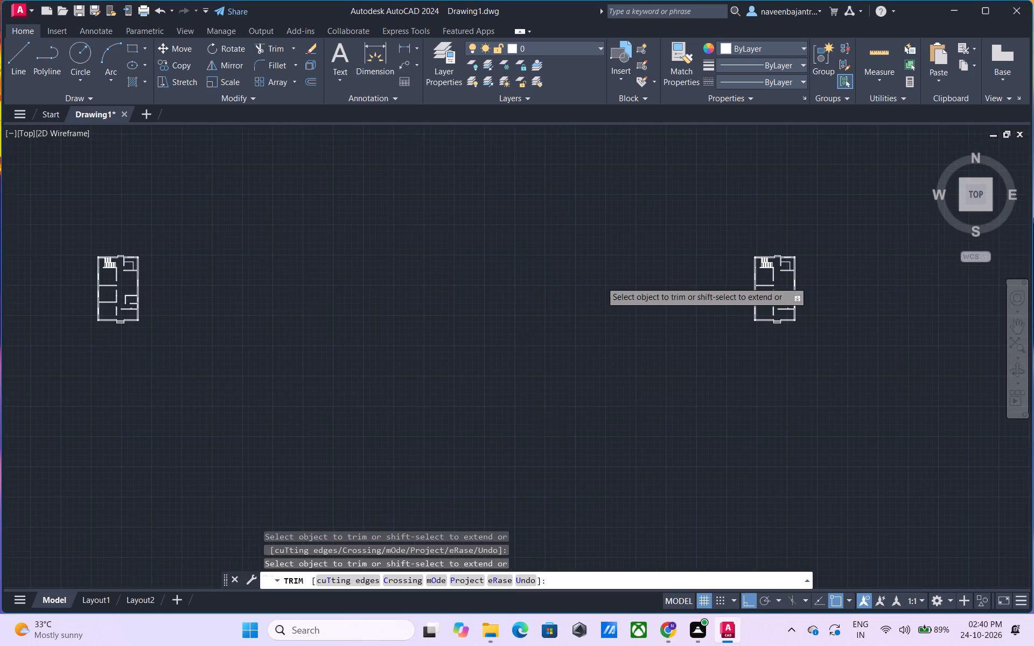
scroll(601, 282, "up", 2)
scroll(710, 310, "down", 1)
middle_click_drag(710, 310, 412, 332)
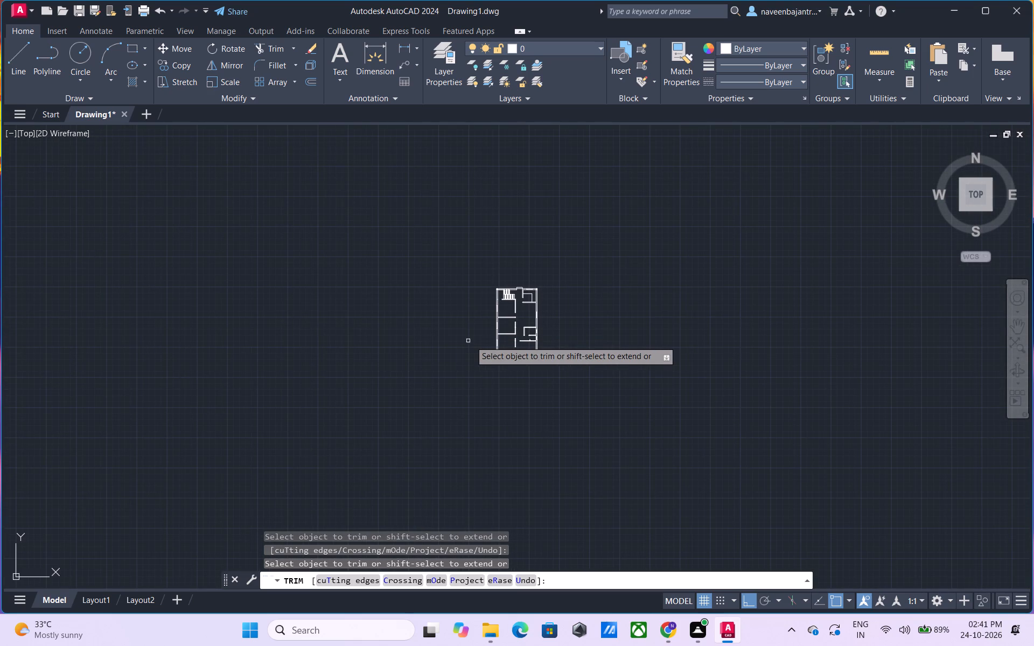
scroll(472, 341, "up", 2)
middle_click_drag(477, 314, 438, 345)
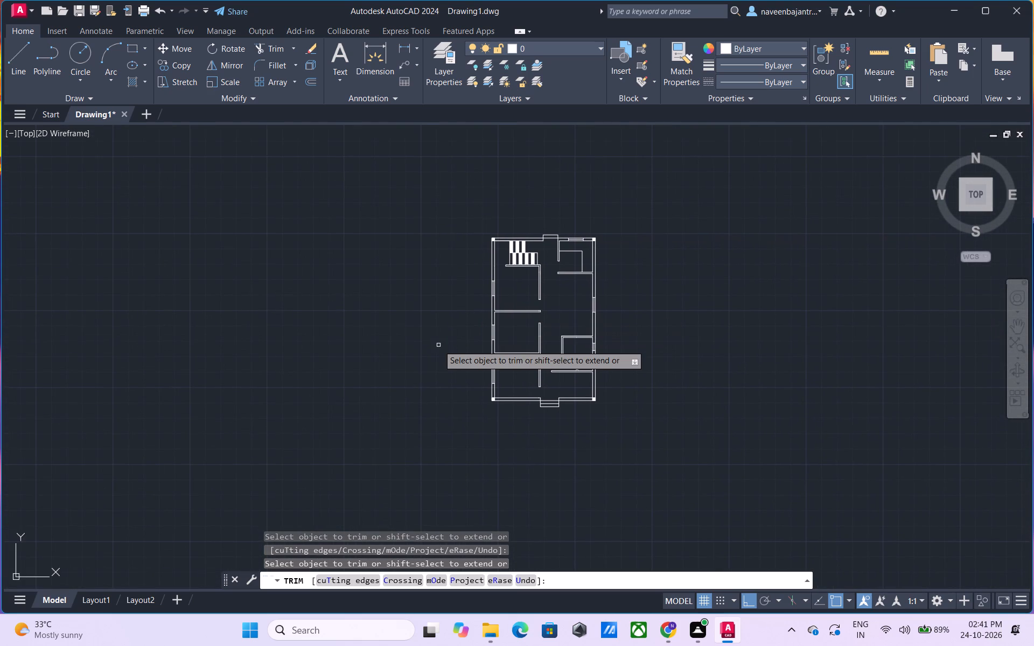
scroll(438, 345, "up", 1)
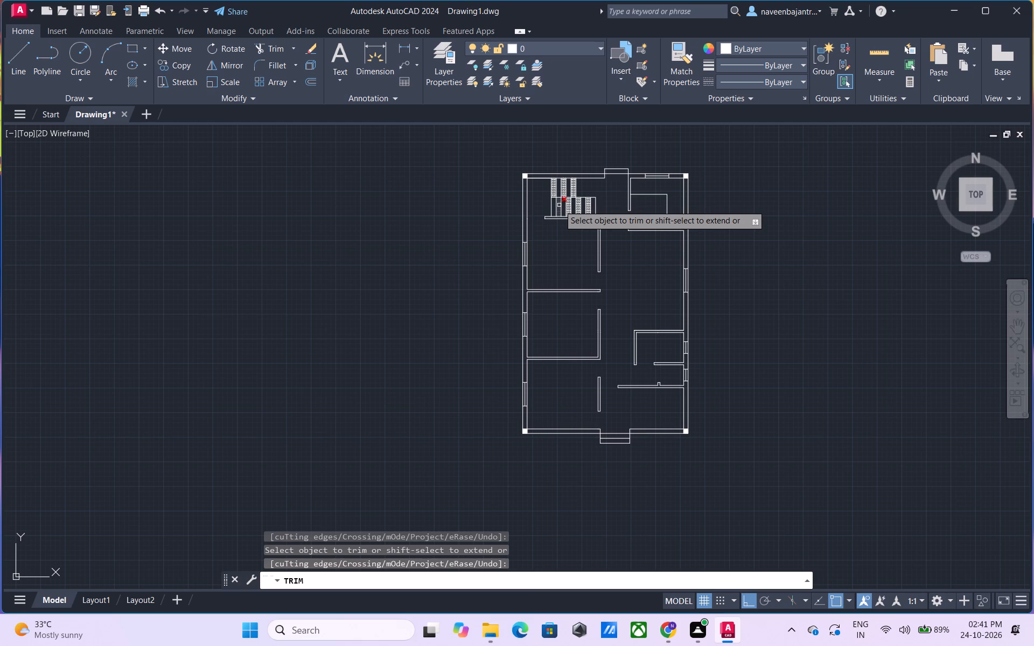
left_click(559, 205)
left_click(568, 210)
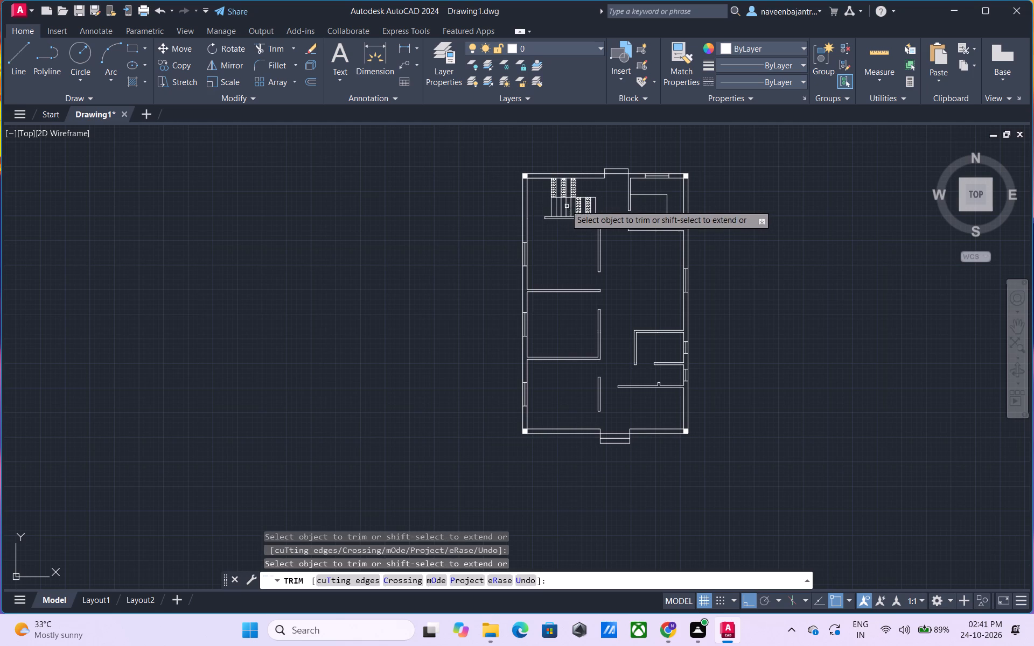
left_click(553, 189)
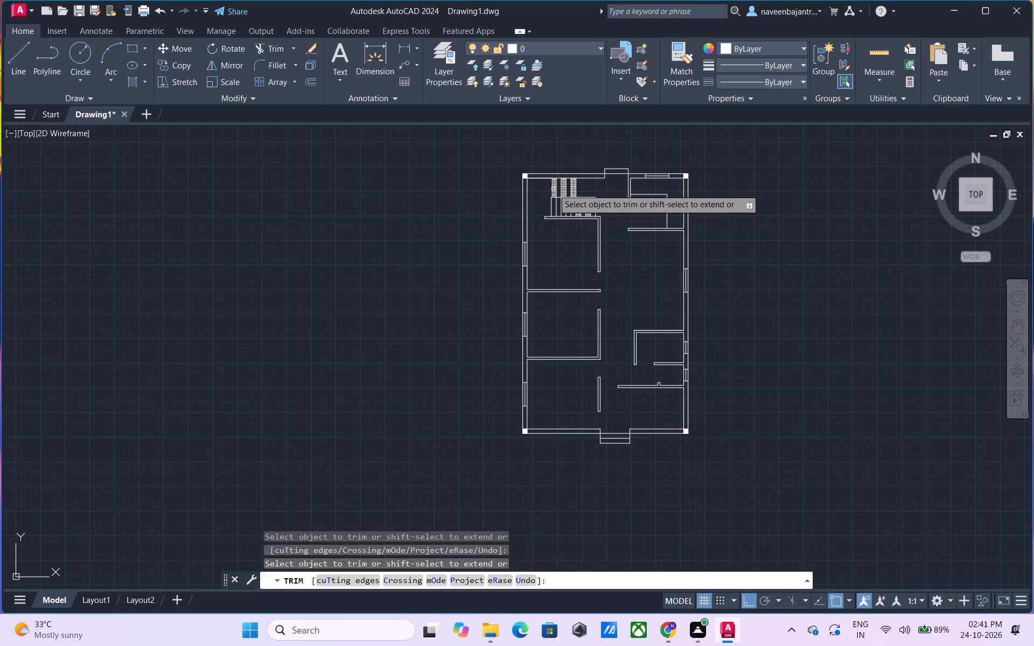
left_click(553, 191)
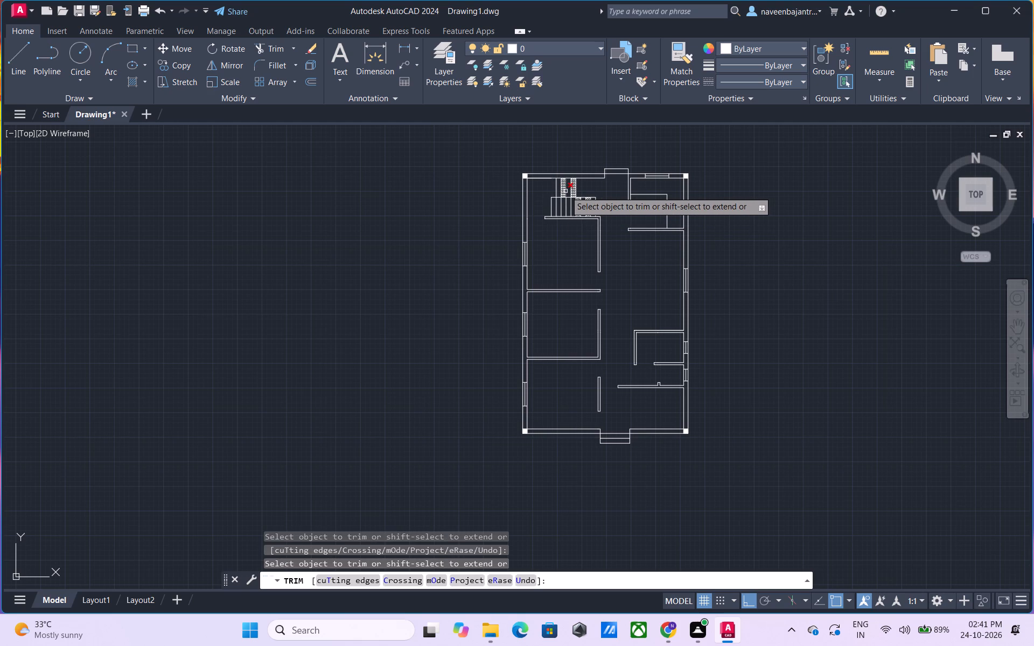
left_click(573, 187)
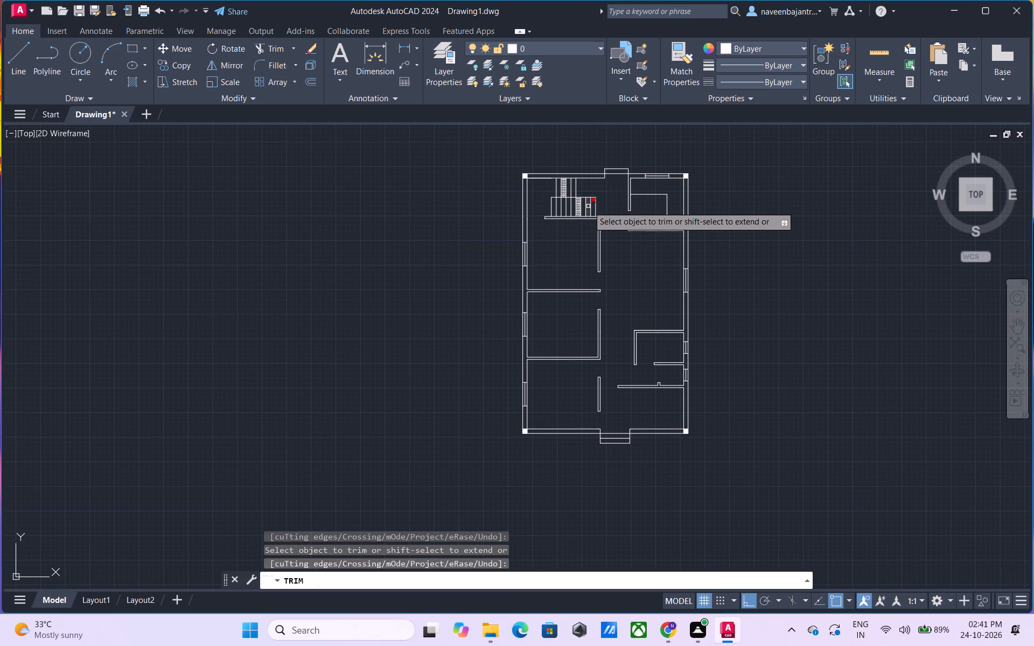
left_click(588, 206)
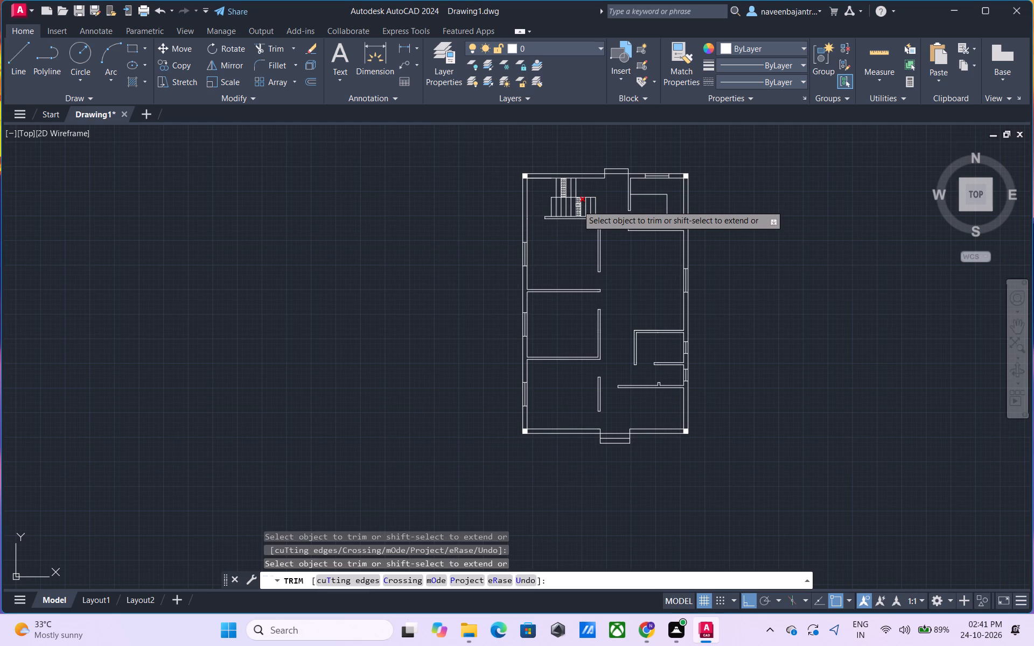
left_click(577, 205)
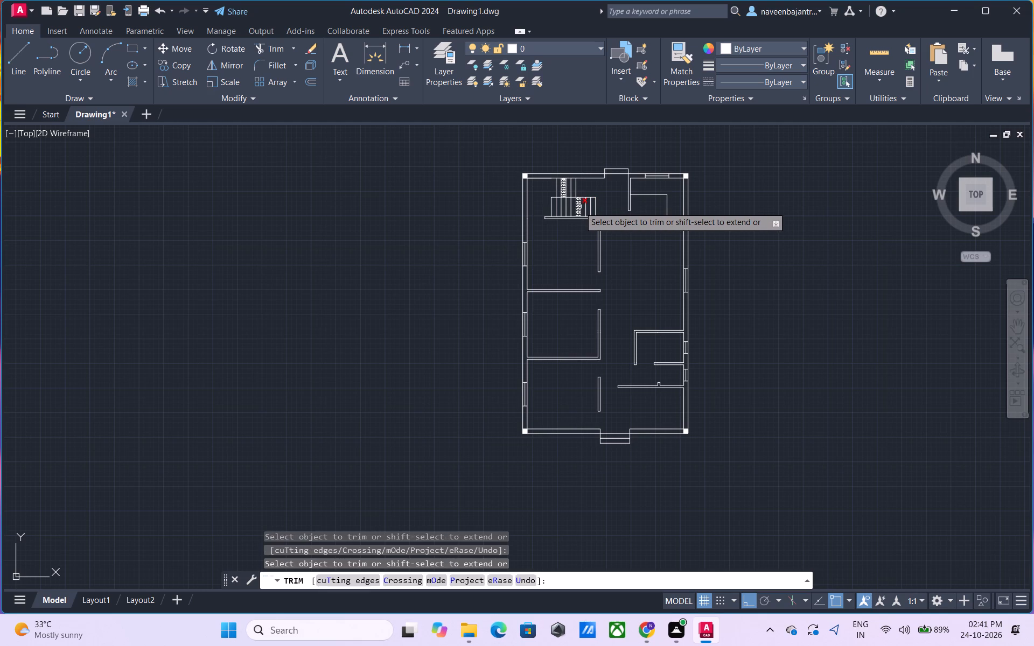
left_click(576, 209)
left_click(563, 187)
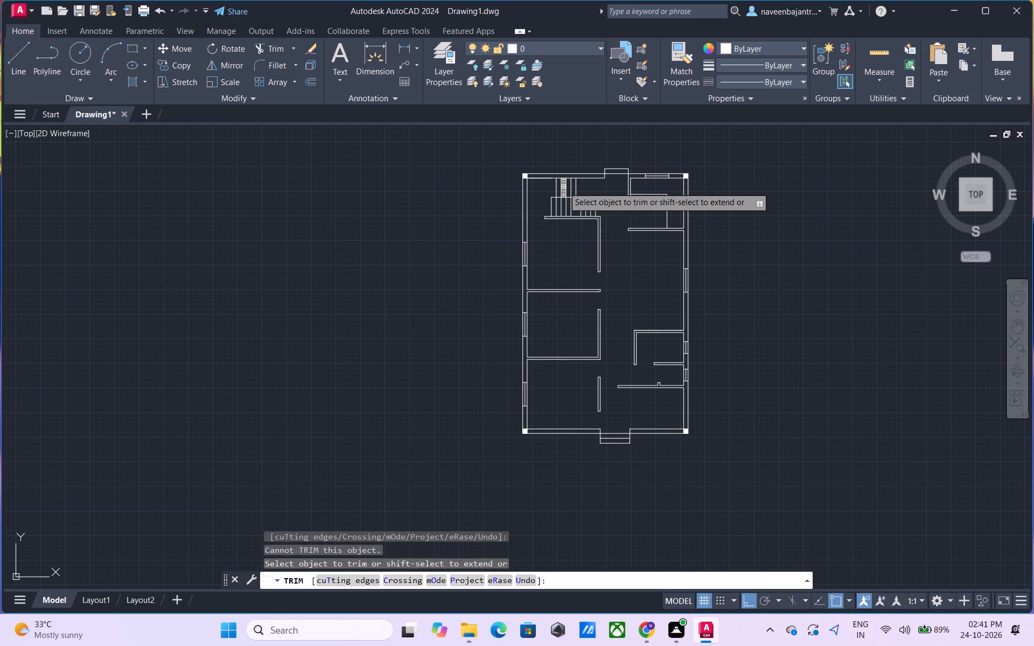
Trim away the solid hatch fills of the four corner columns in this plan copy and end the Trim command.
scroll(687, 175, "up", 4)
left_click(682, 175)
scroll(682, 175, "down", 3)
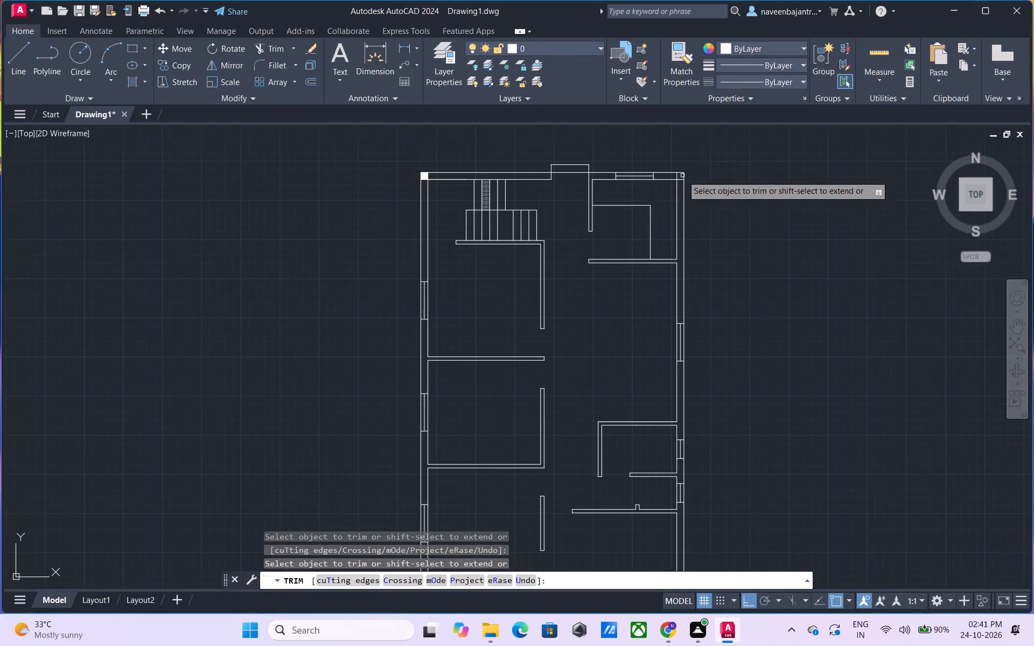
scroll(431, 173, "up", 3)
left_click(399, 181)
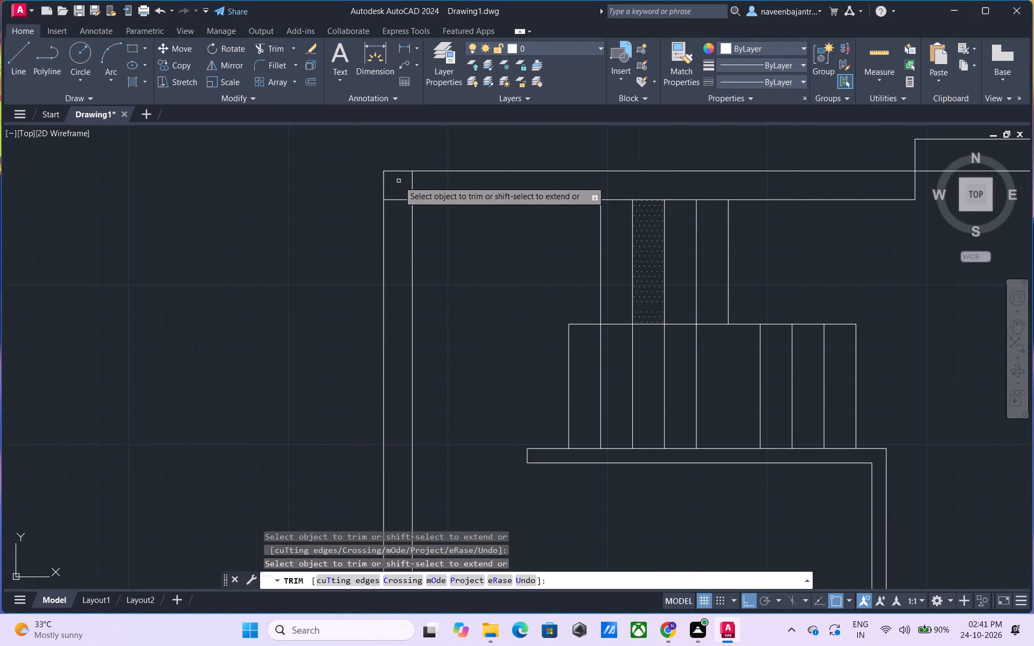
scroll(399, 181, "down", 5)
scroll(400, 357, "up", 3)
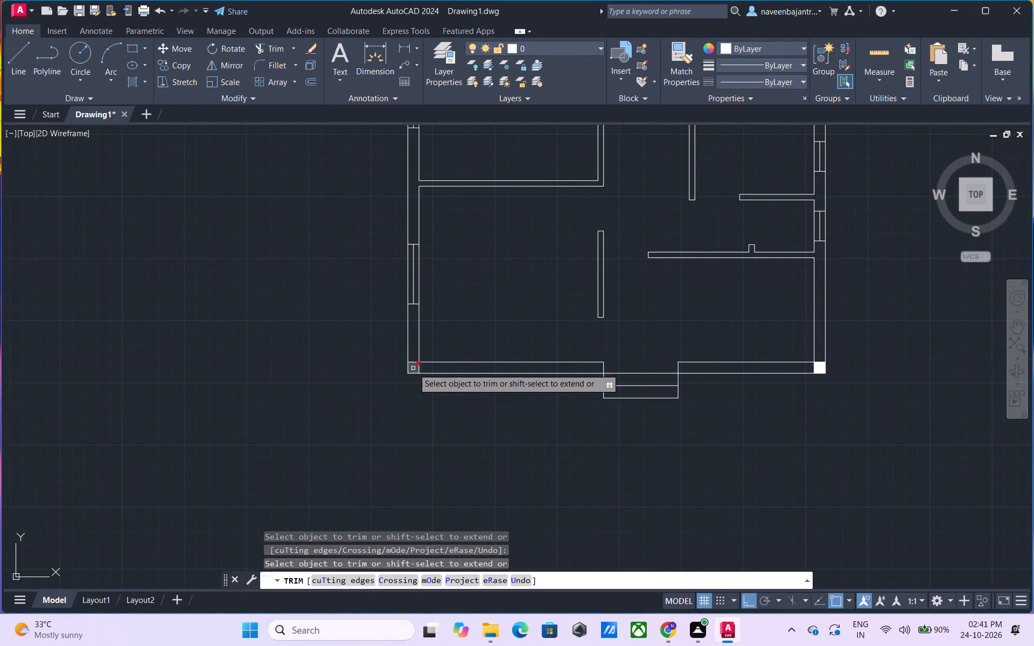
left_click(415, 371)
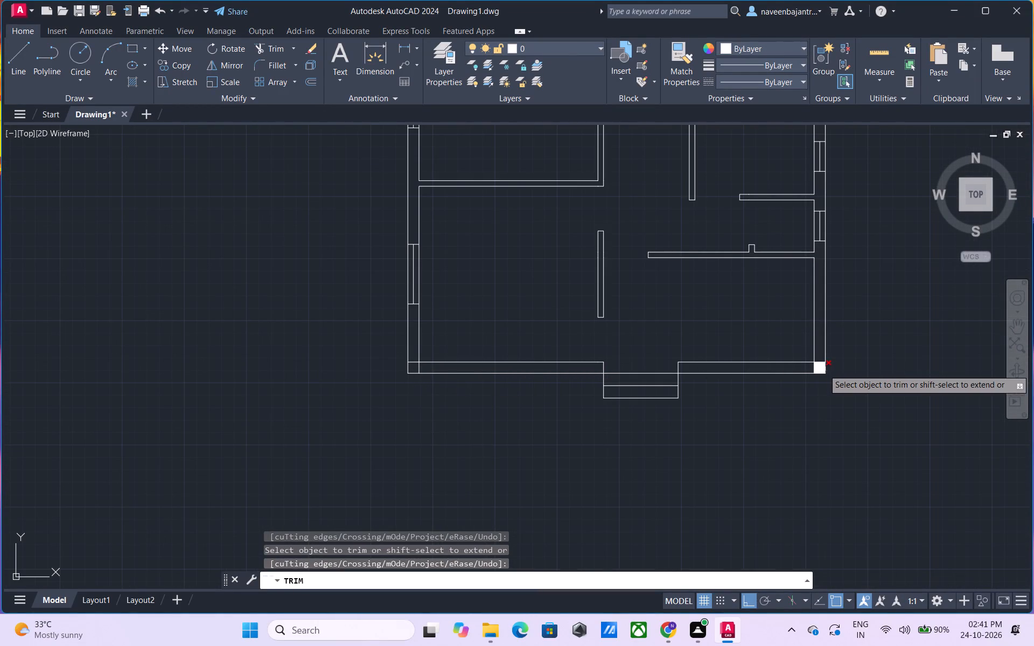
left_click(823, 369)
key("Escape")
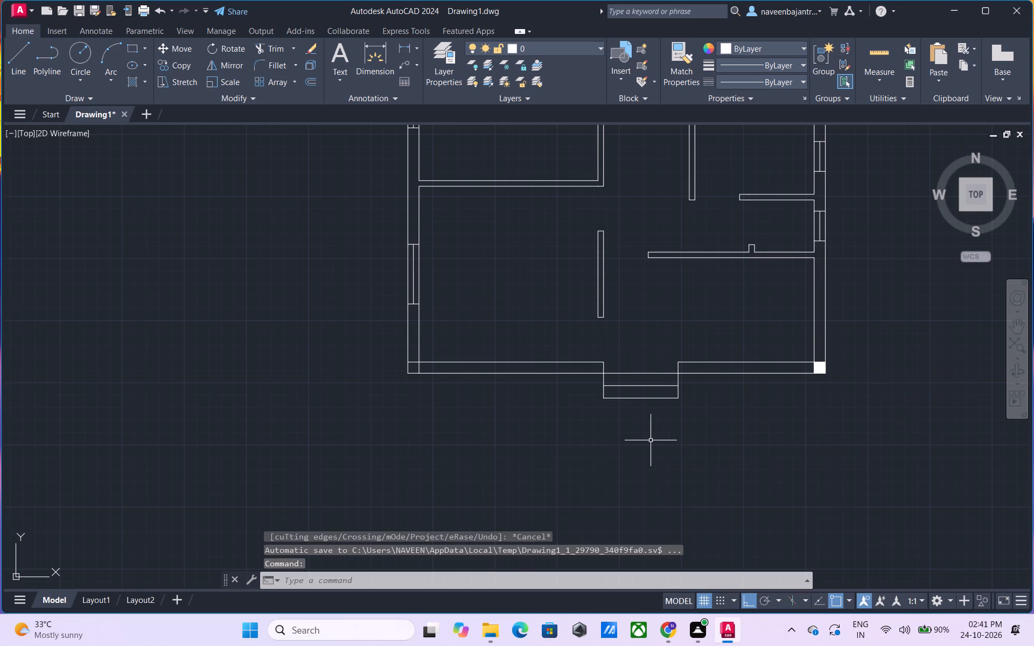
Trim off the two side lines and the top line of the projection on the top wall.
scroll(639, 445, "up", 1)
scroll(639, 445, "down", 2)
scroll(641, 313, "down", 2)
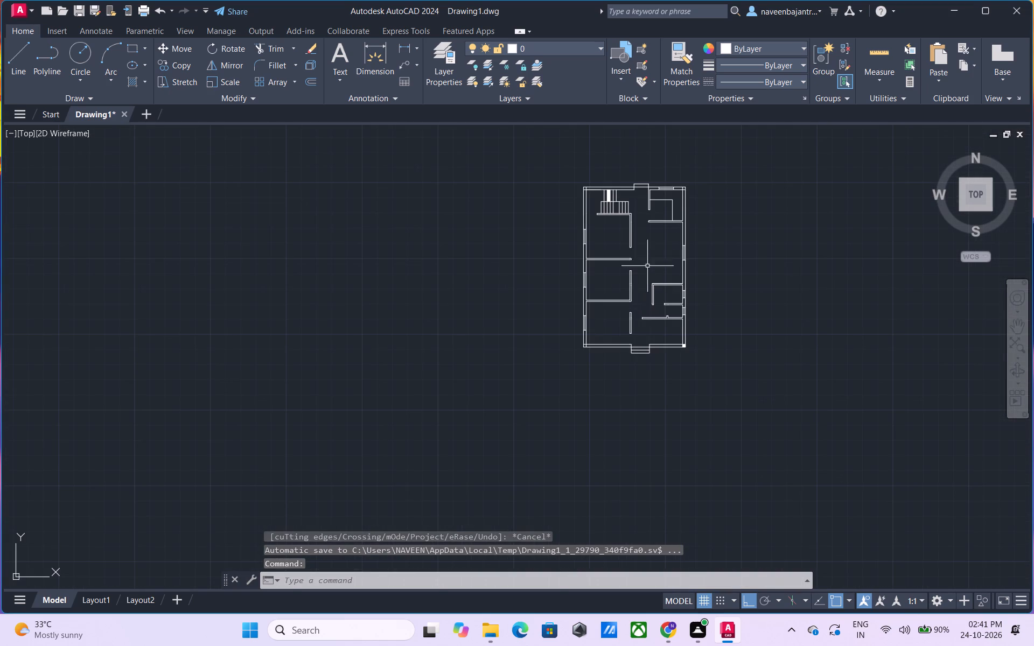
scroll(639, 174, "up", 2)
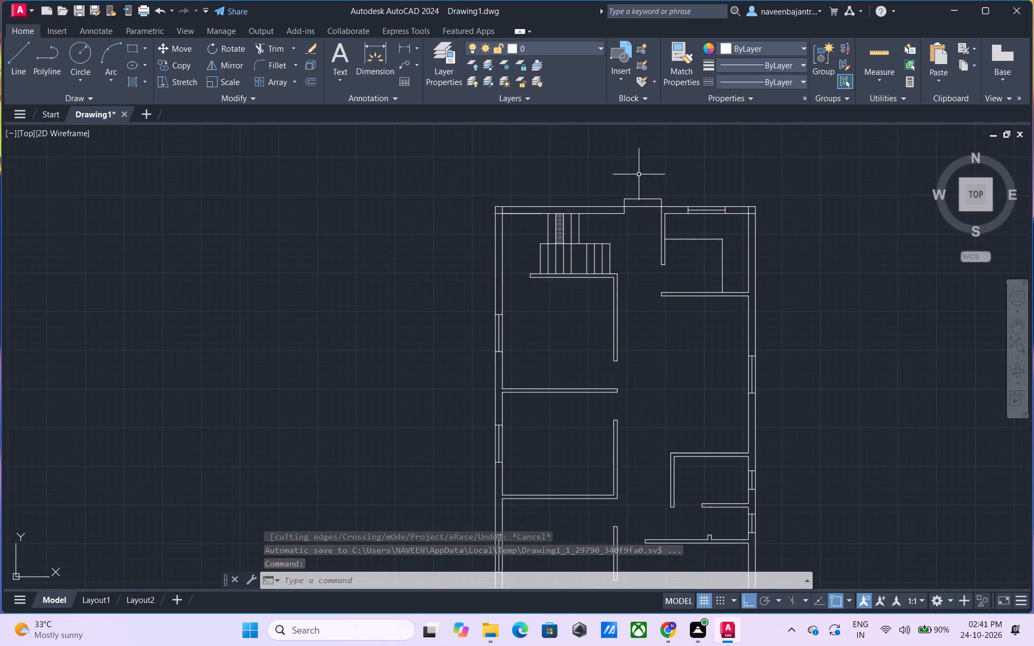
scroll(639, 174, "up", 1)
key("Escape")
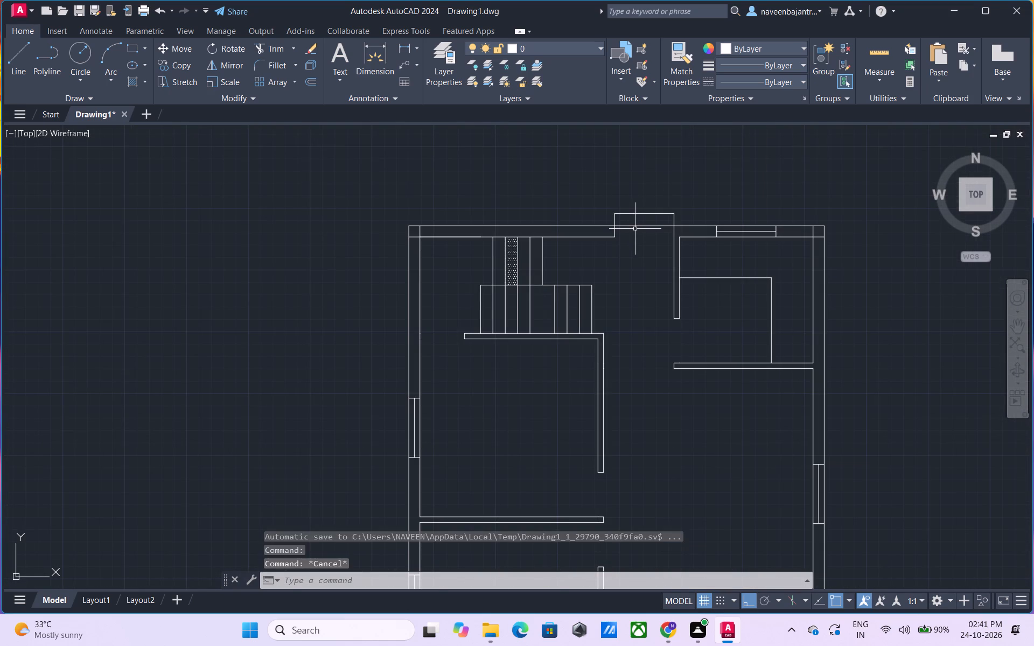
type("tr")
key("space")
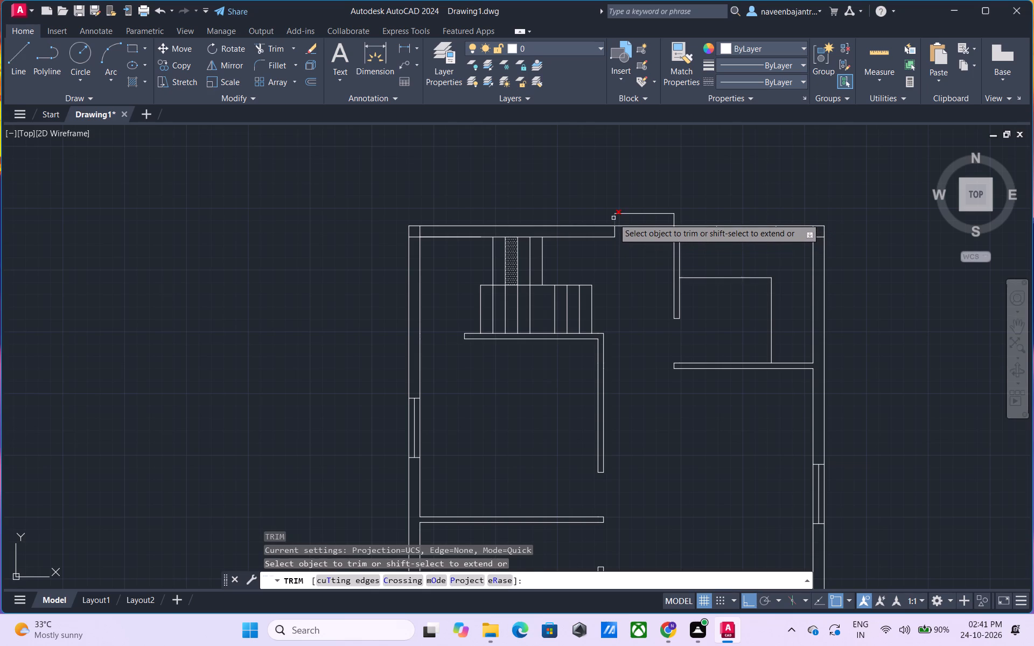
left_click(613, 218)
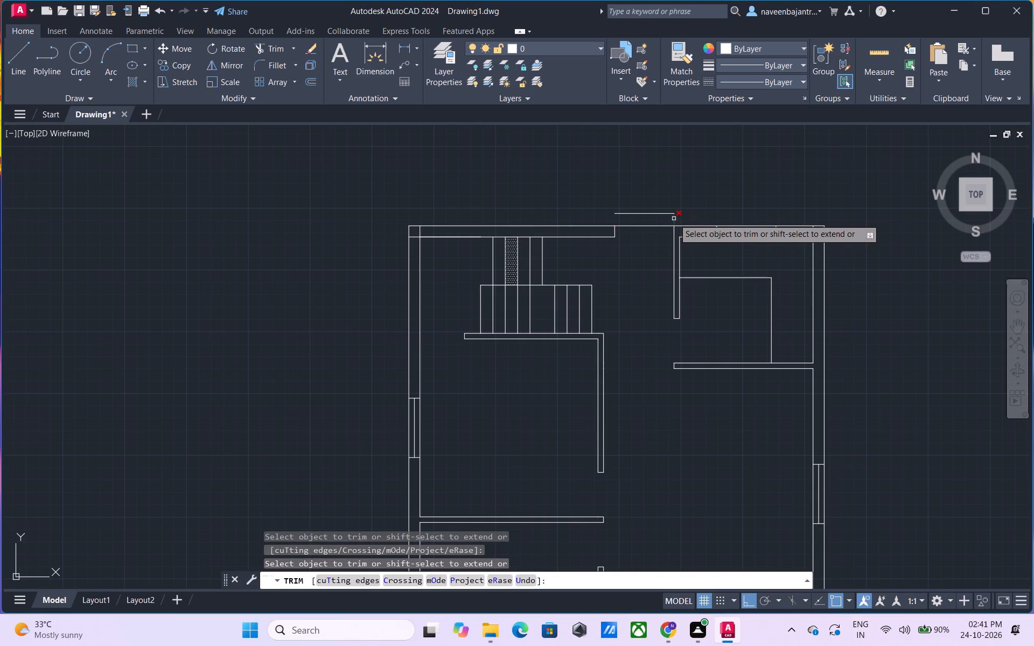
left_click(674, 219)
left_click(649, 213)
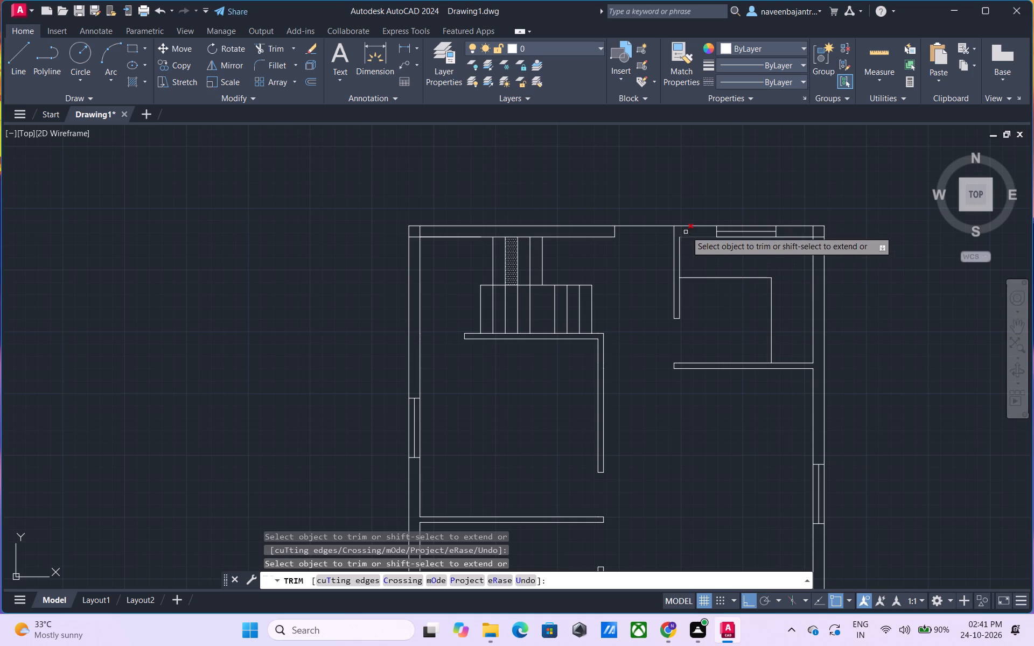
Trim off the inner and outer top wall lines from the upper-right room's partition to the plan's top-right corner, including the corner lines.
left_click(688, 226)
left_click(696, 237)
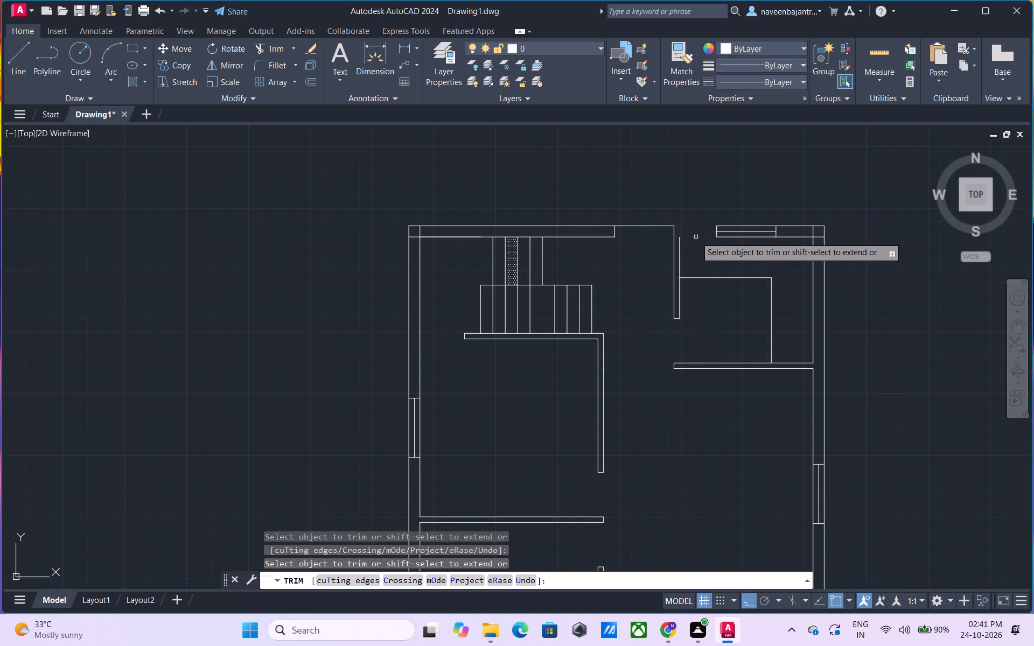
left_click(759, 237)
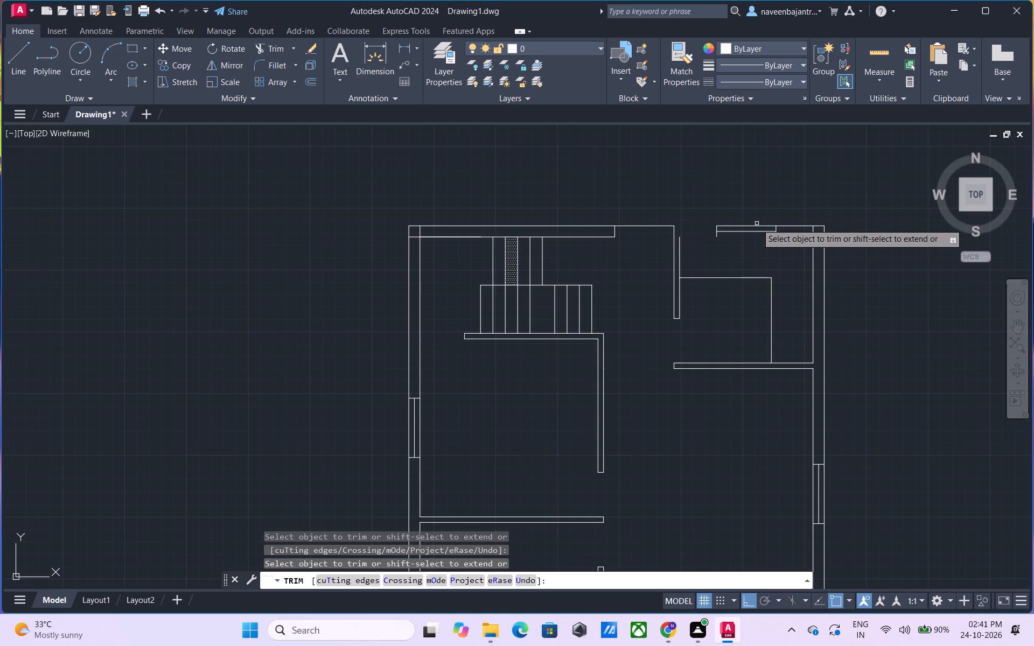
left_click(757, 224)
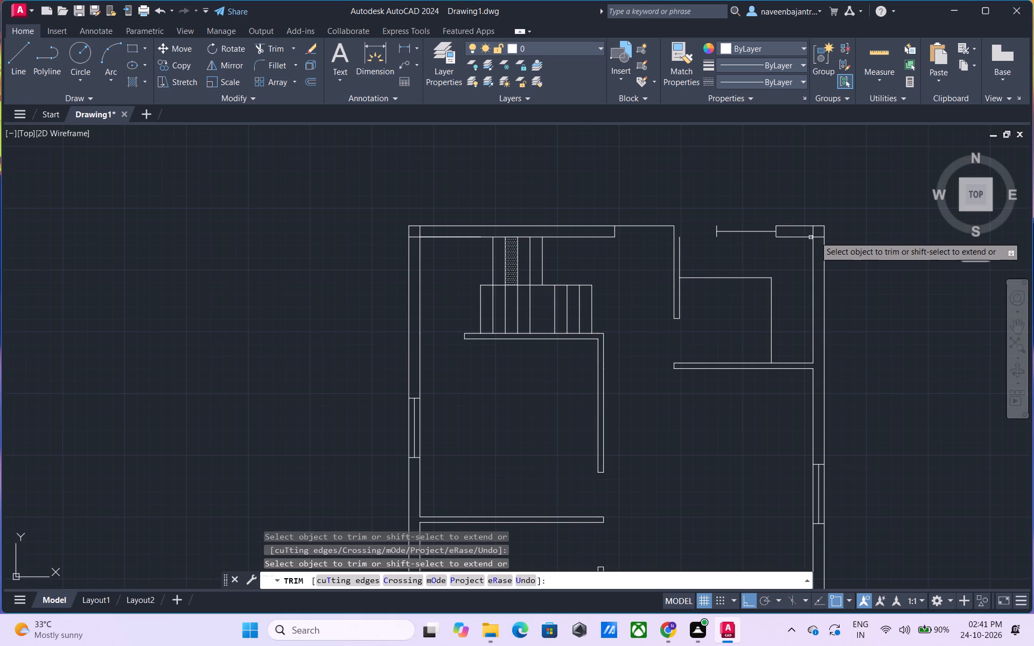
left_click(812, 233)
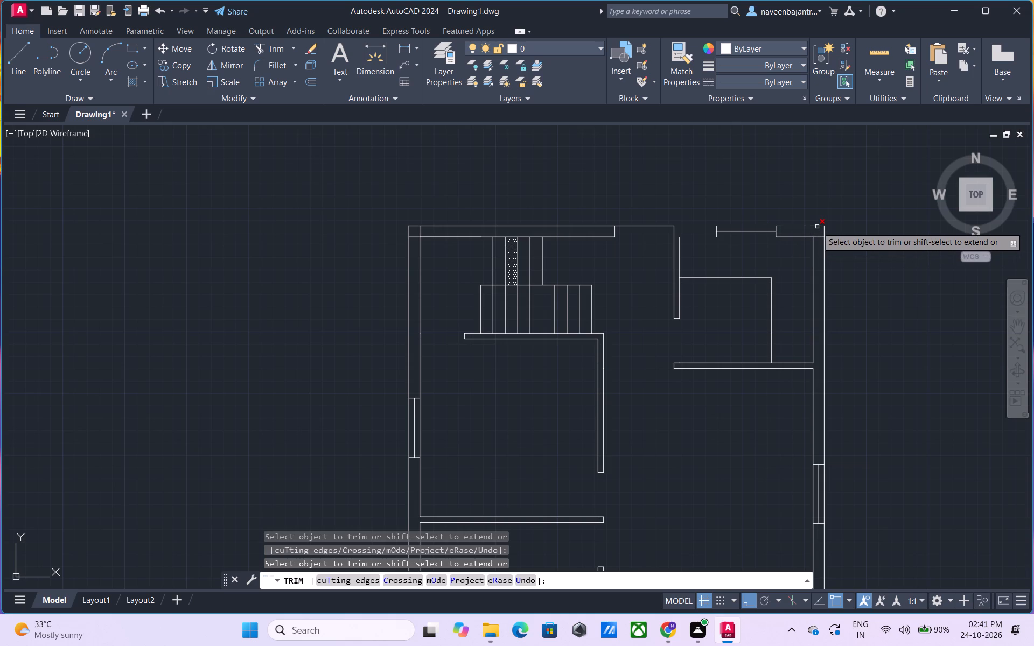
left_click(817, 227)
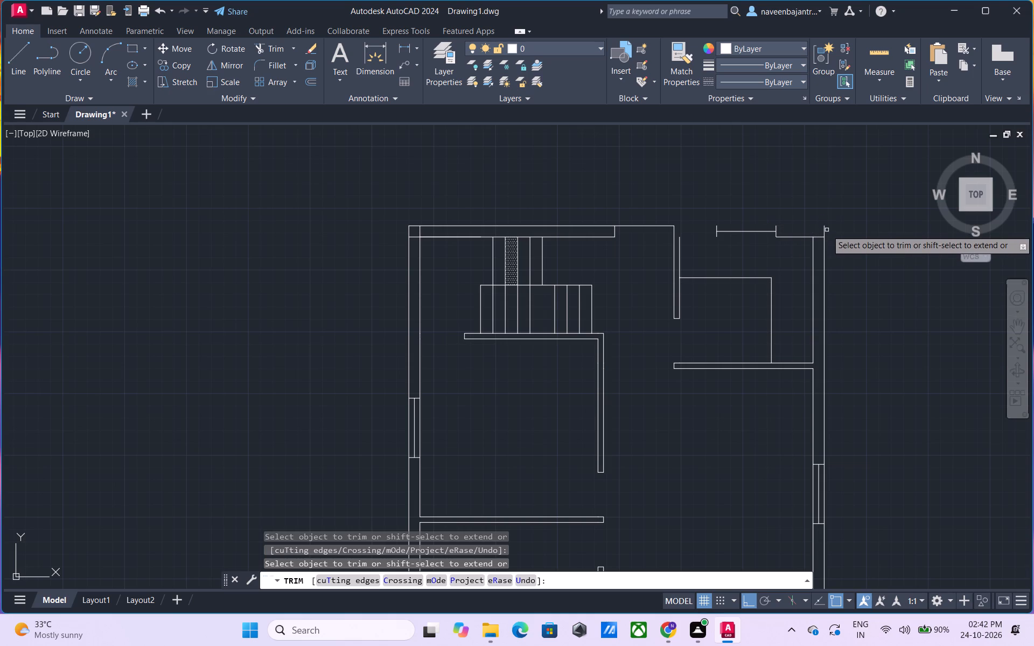
left_click(823, 226)
left_click(820, 235)
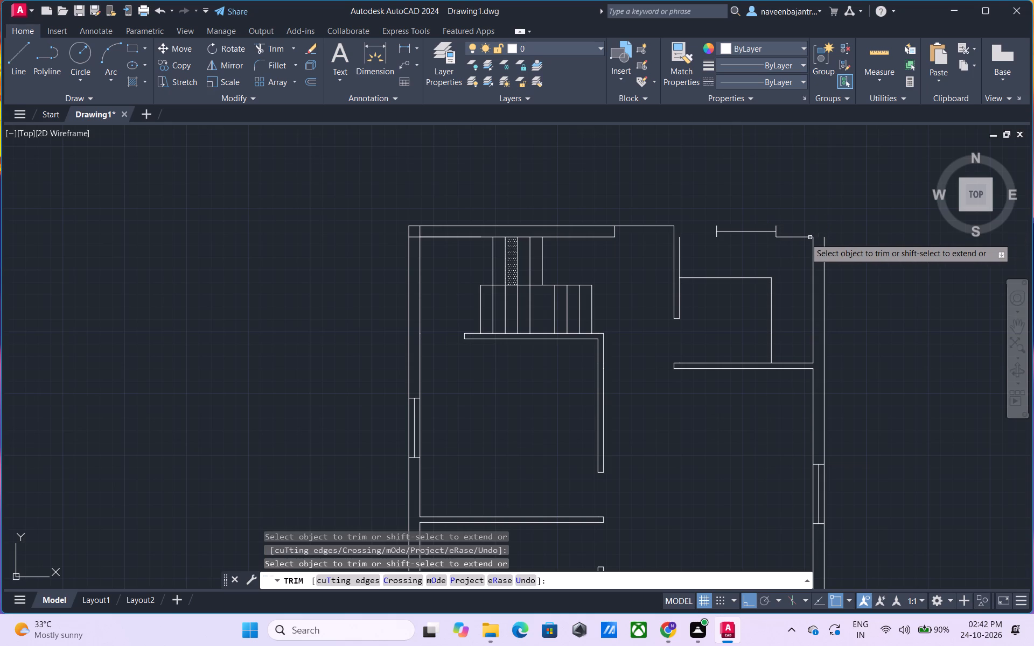
left_click(793, 237)
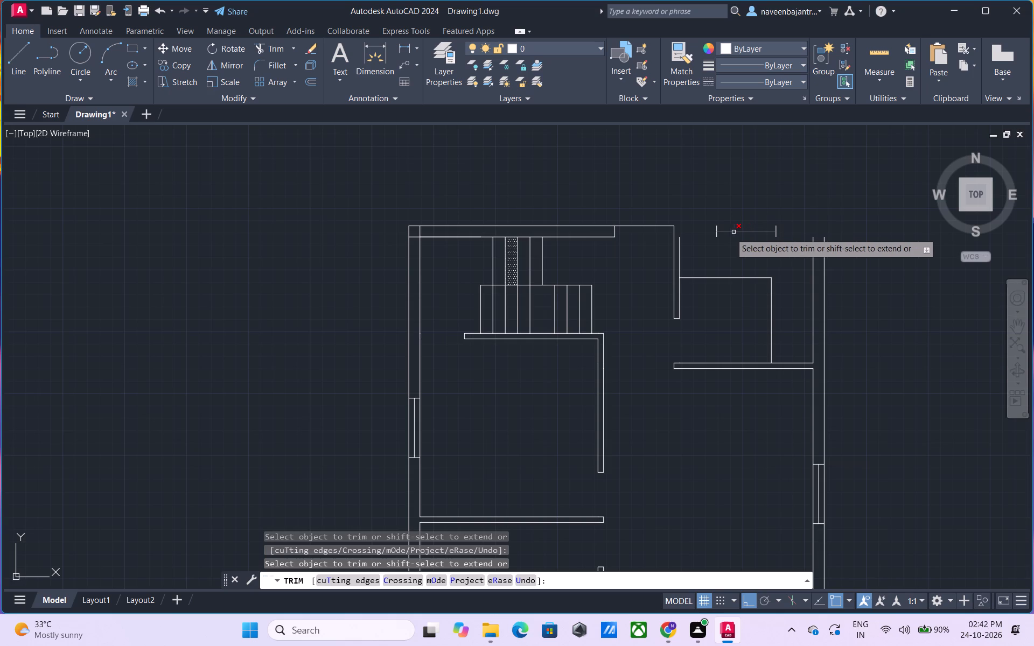
Trim away the leftover end lines and centre line of the top wall's window.
left_click(717, 234)
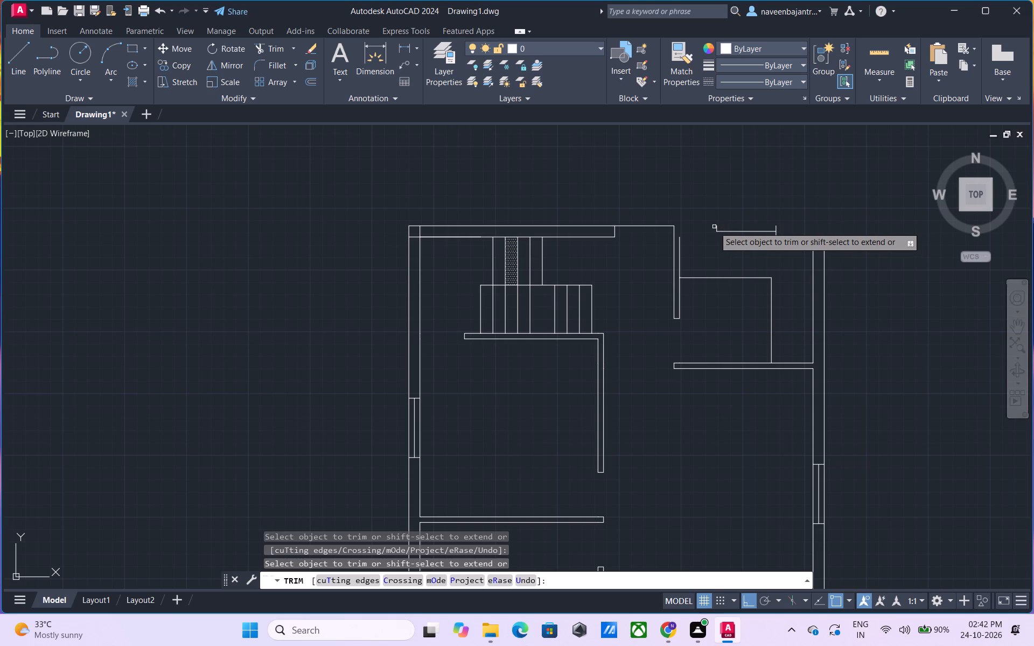
left_click(717, 226)
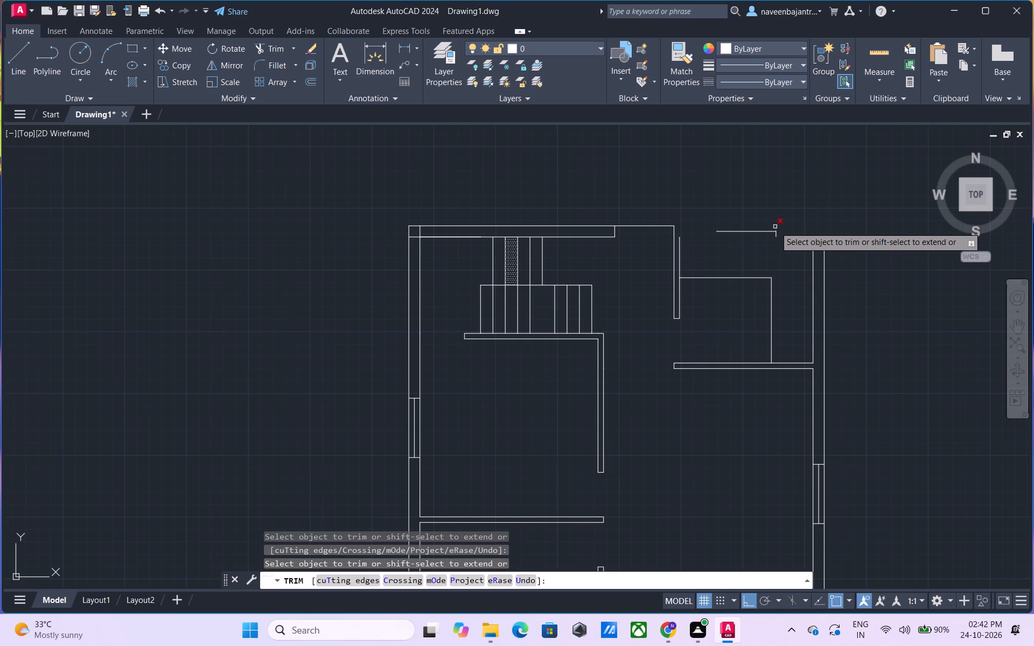
left_click(775, 227)
left_click(777, 234)
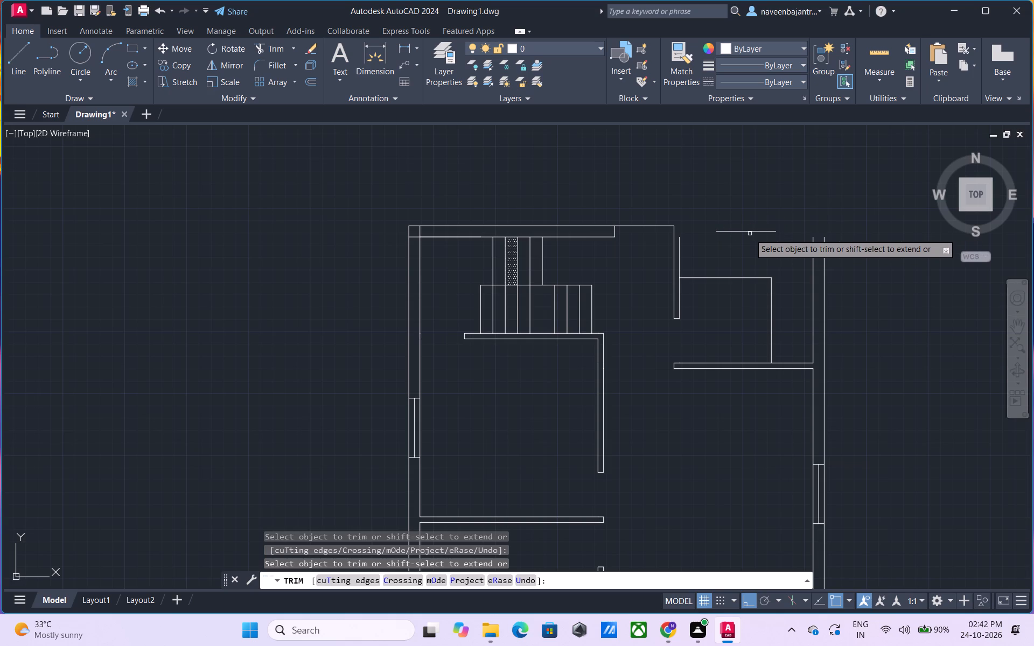
left_click(742, 233)
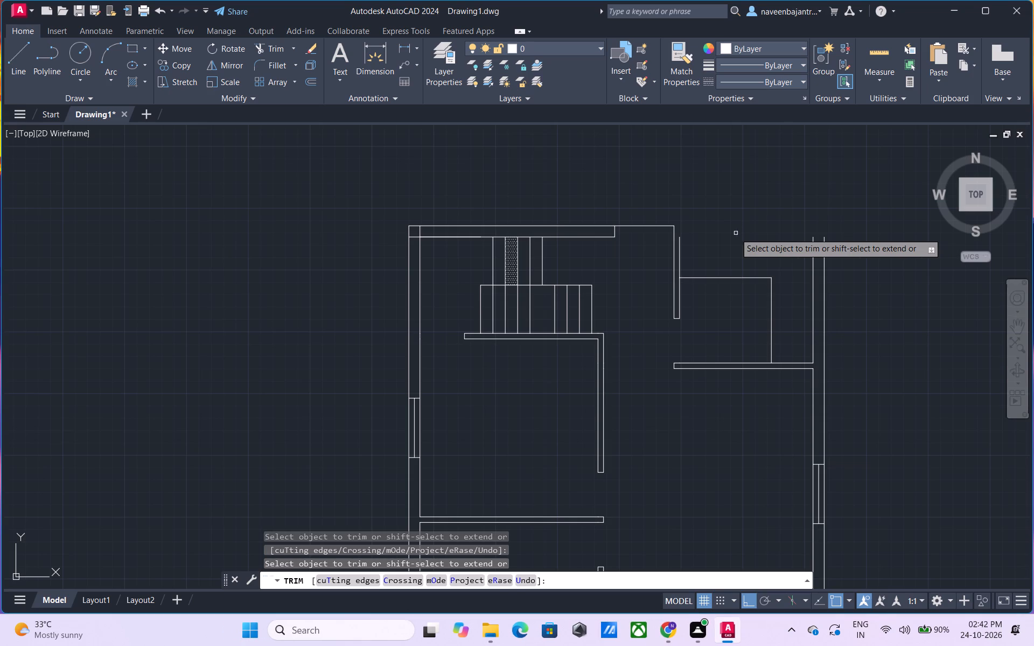
Trim off the right wall's outer line above its window, the upper-right room's L-shaped inner lines, and the vertical partition's inner and end lines.
middle_click_drag(720, 243, 513, 102)
middle_click_drag(514, 172, 562, 279)
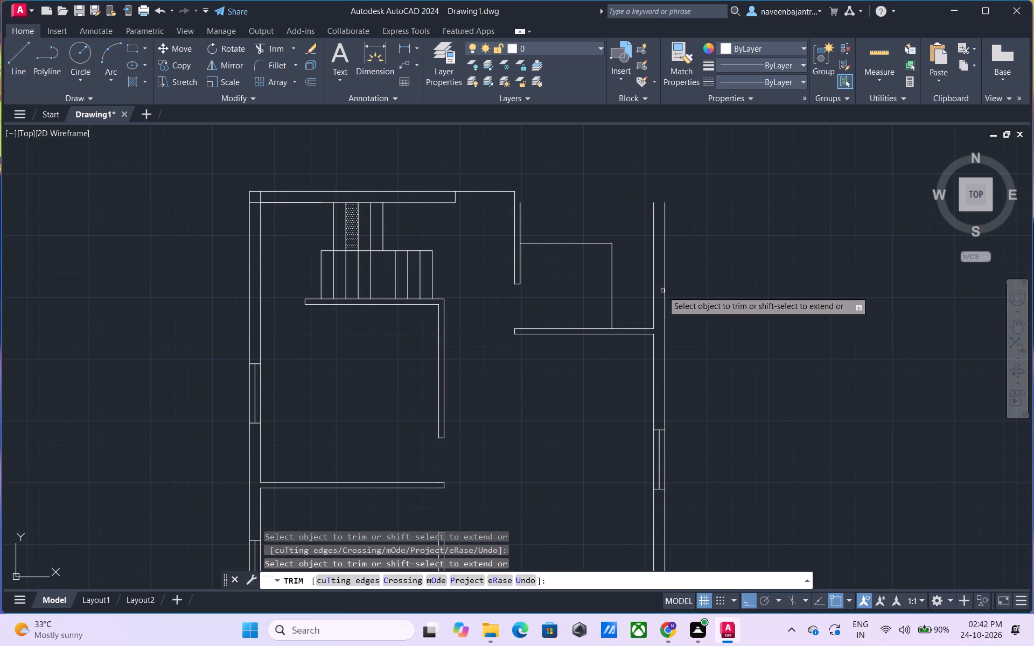
left_click(665, 283)
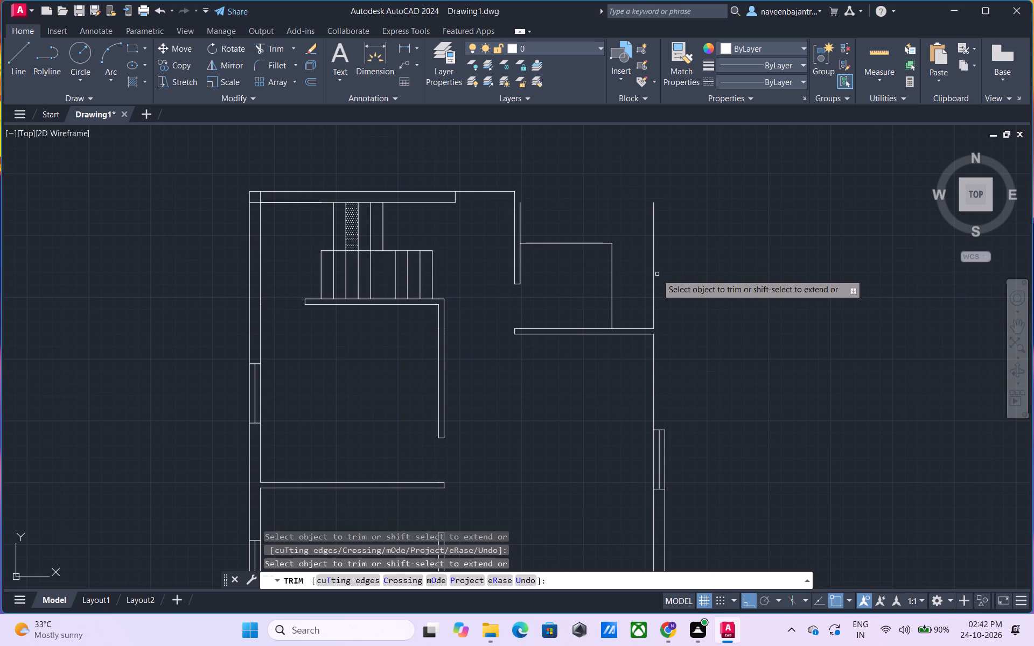
left_click(613, 277)
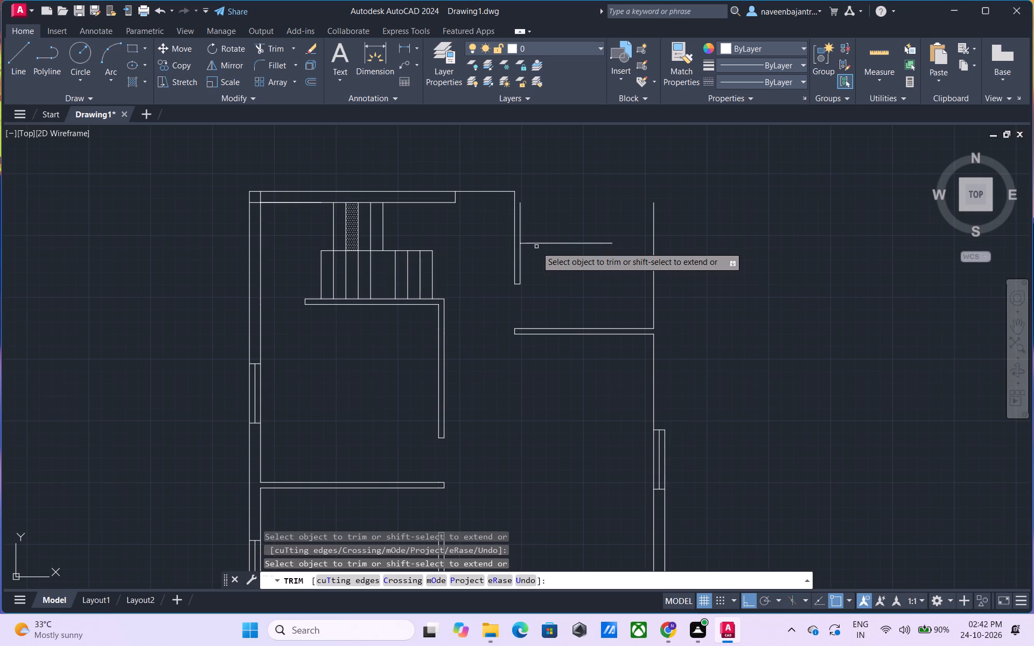
left_click(536, 244)
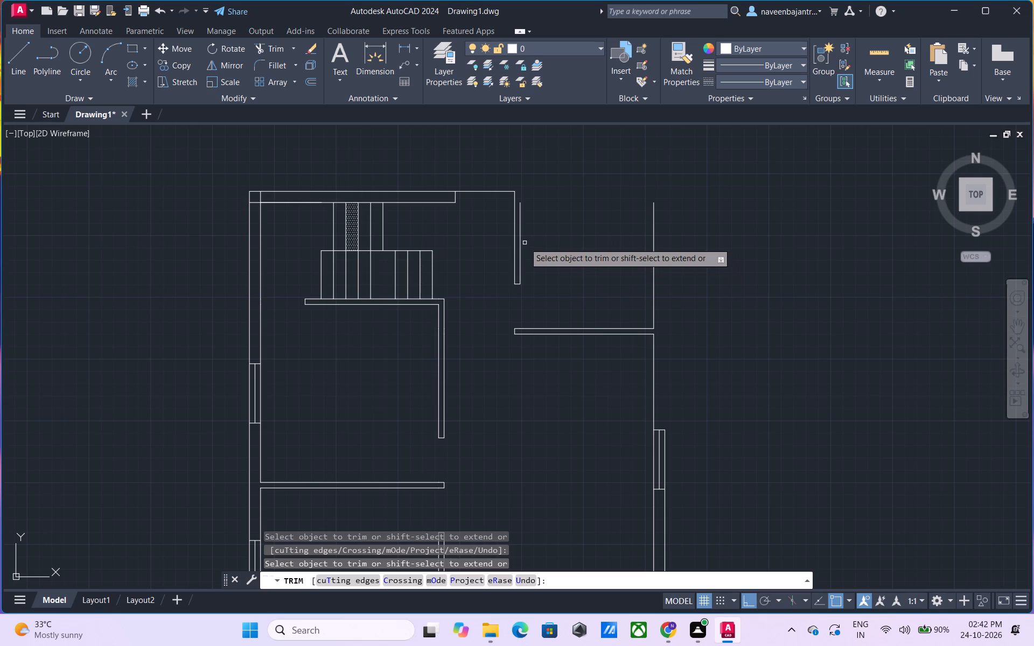
left_click(521, 240)
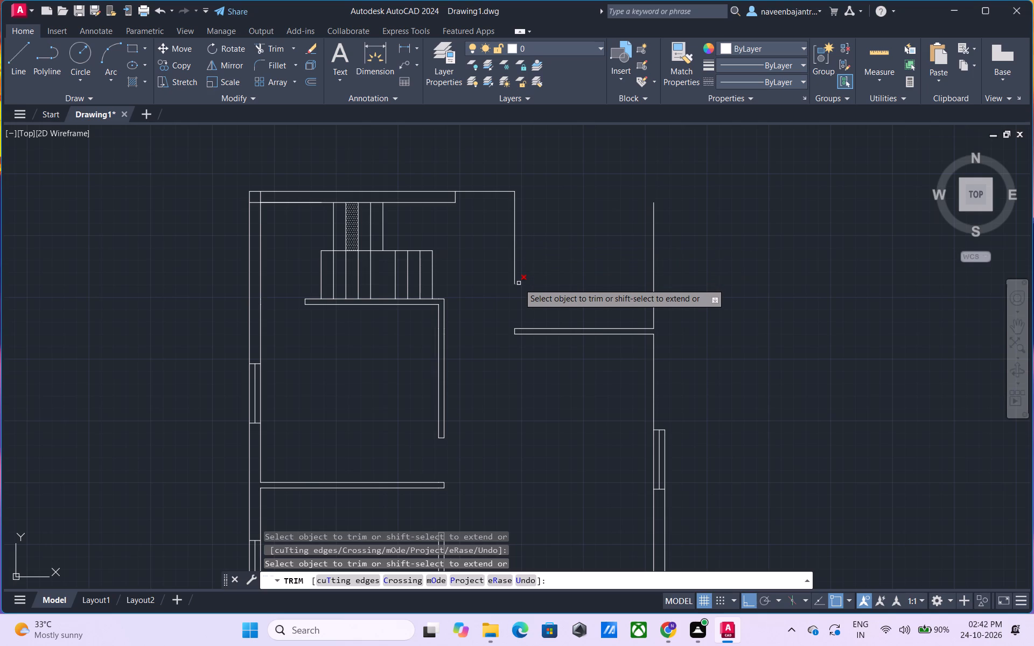
left_click(519, 283)
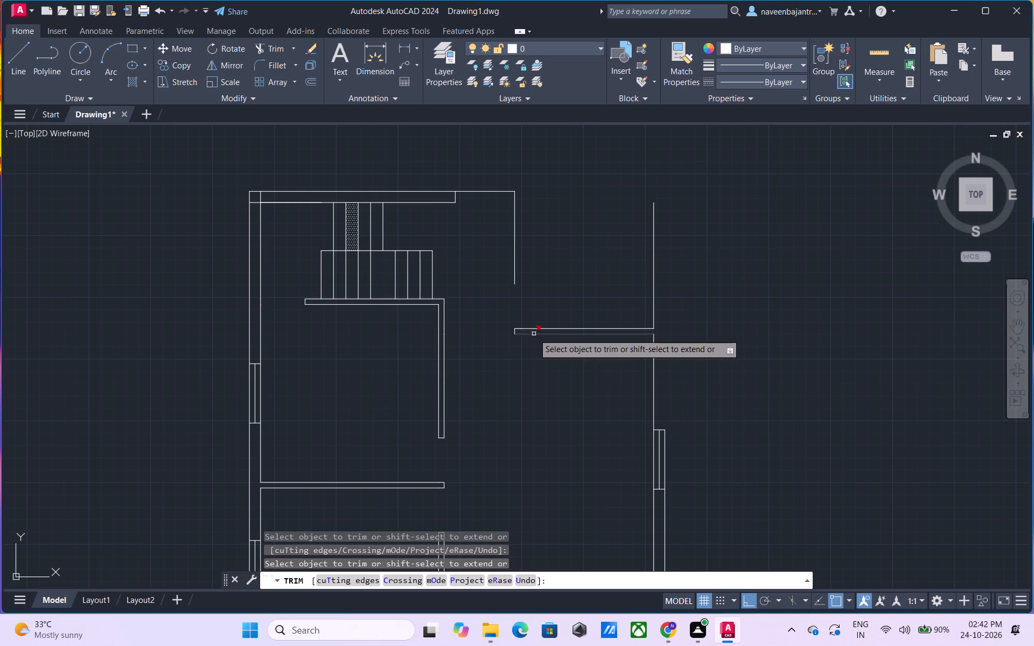
Trim away the upper-right room's horizontal partition, its vertical partition's remaining line, and the right wall's inner line above the window.
left_click(534, 334)
left_click(592, 330)
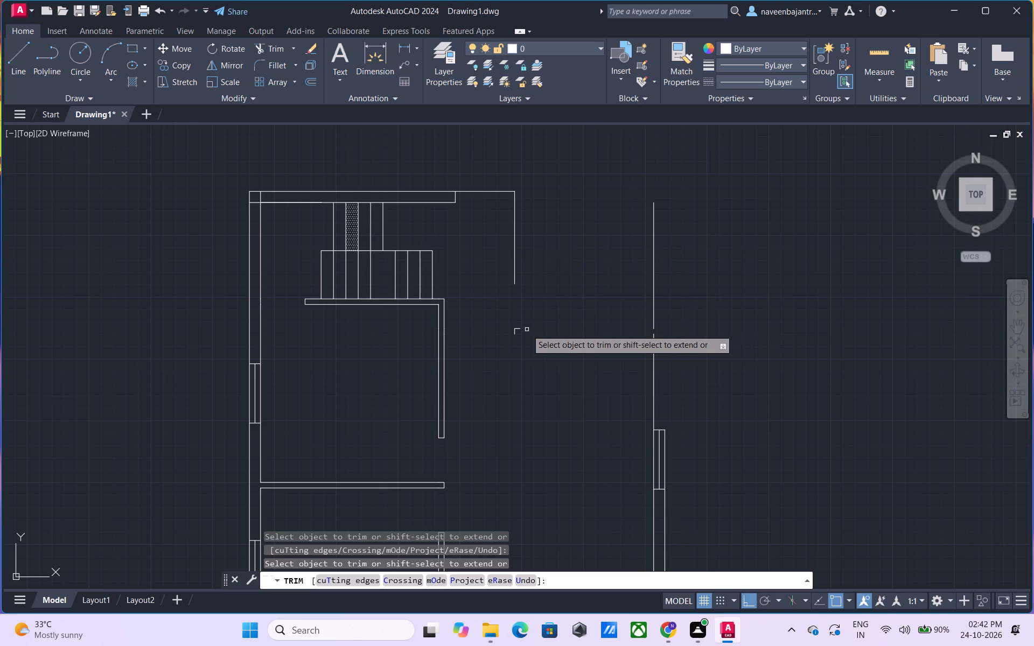
left_click(519, 329)
left_click(516, 333)
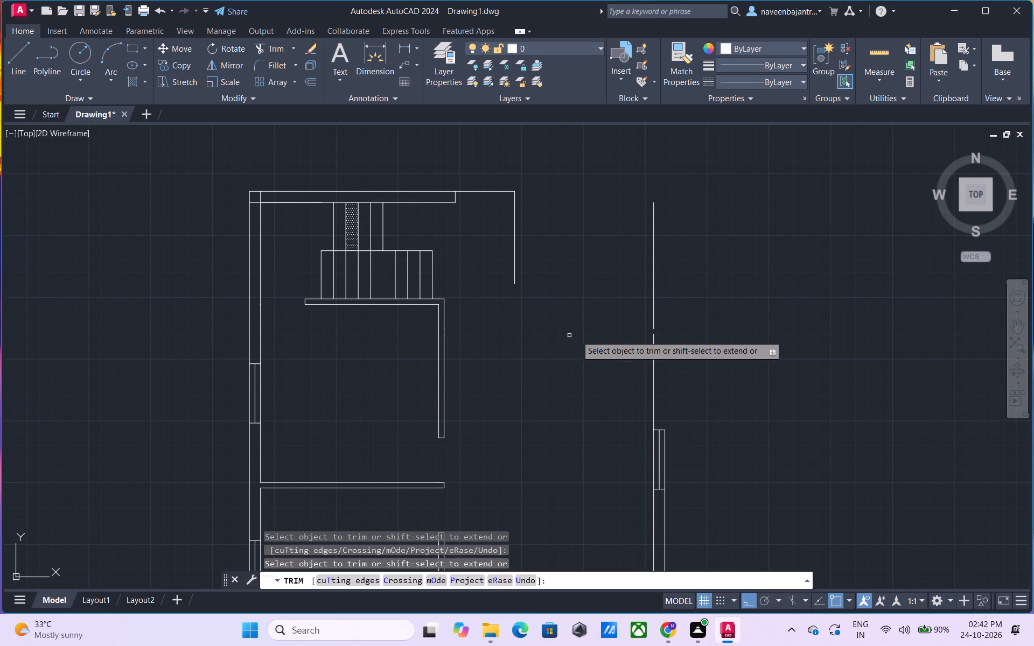
left_click(653, 317)
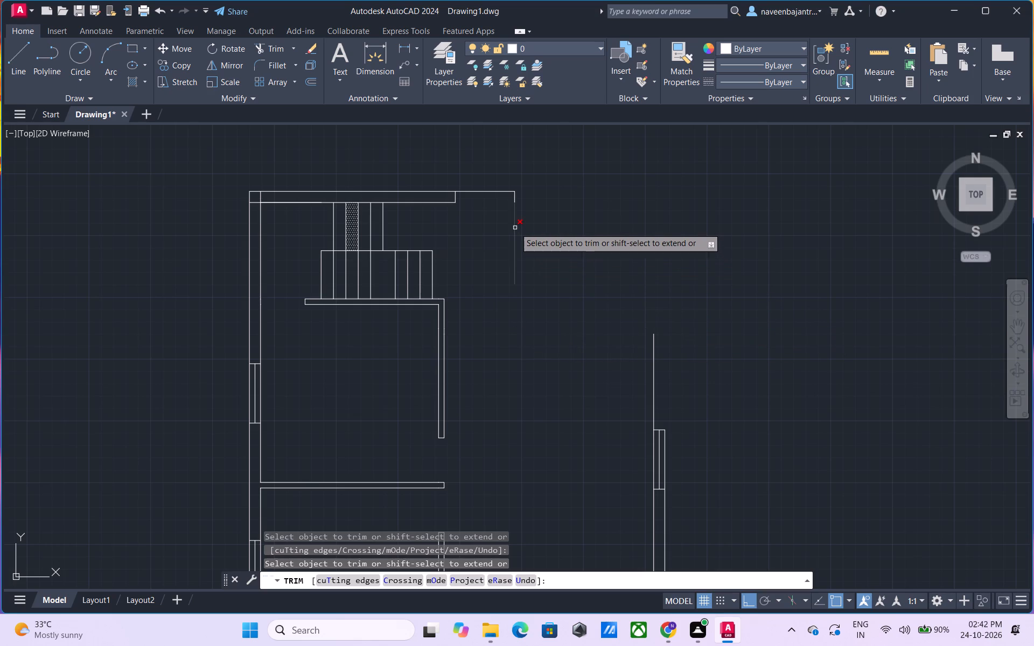
left_click(515, 226)
left_click(514, 201)
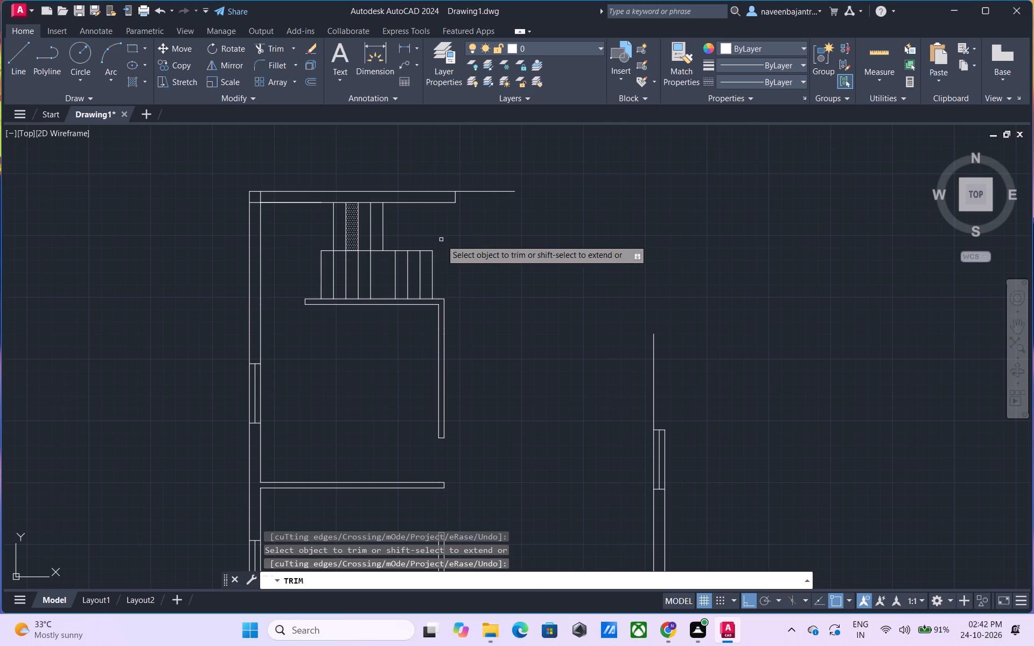
left_click(655, 386)
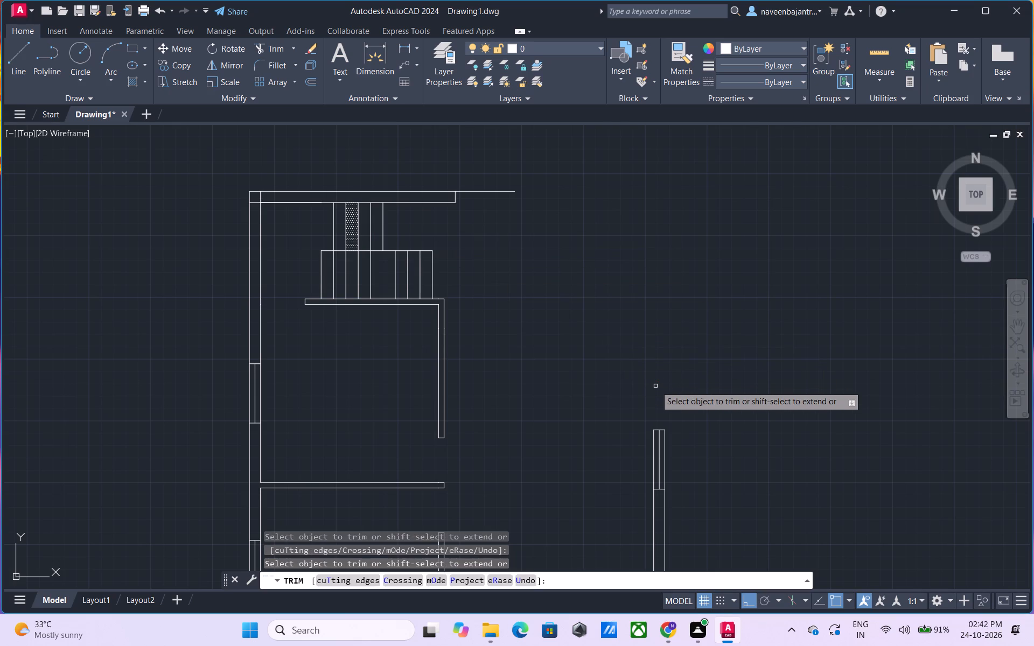
Trim off the top-left corner column's inner lines, the top wall's inner line above the stairs, and the outer line extending past the wall's end.
middle_click_drag(538, 353, 648, 331)
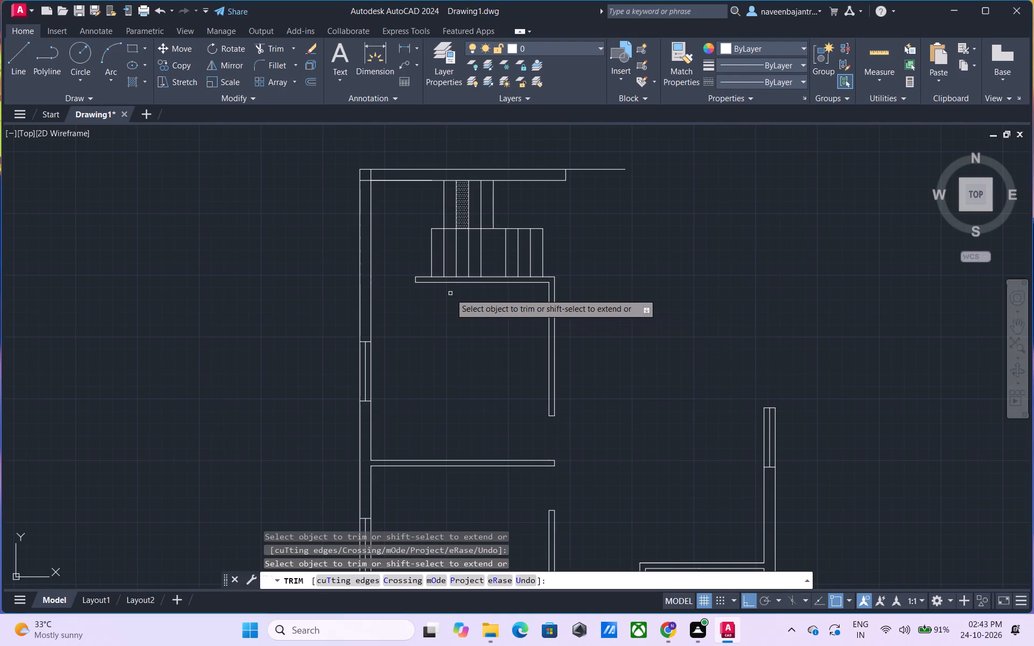
middle_click_drag(450, 293, 461, 345)
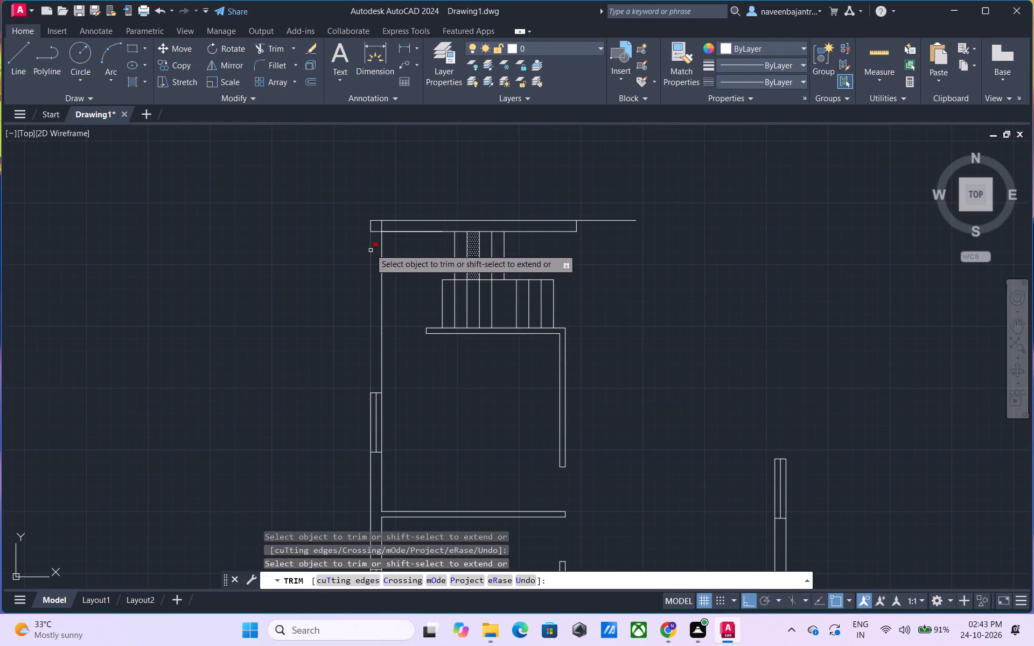
scroll(369, 247, "up", 1)
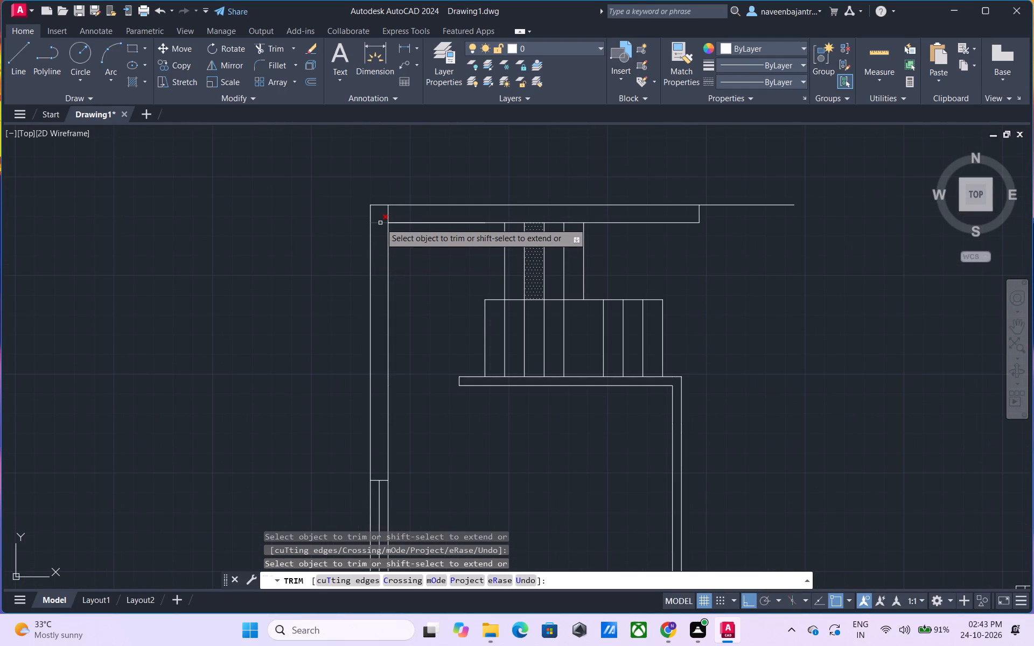
left_click(380, 223)
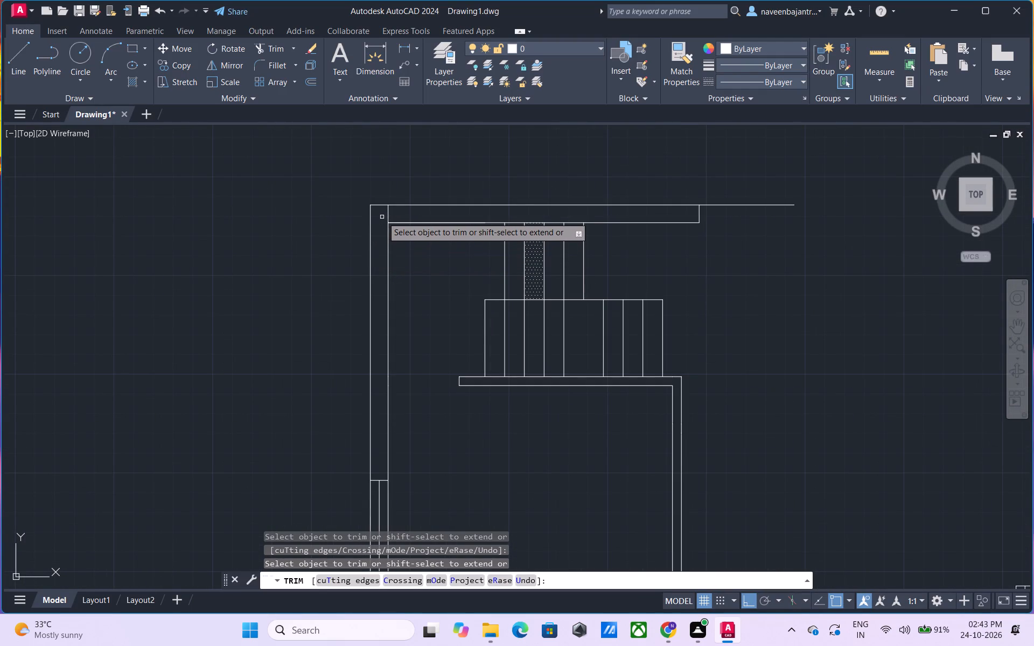
left_click(386, 212)
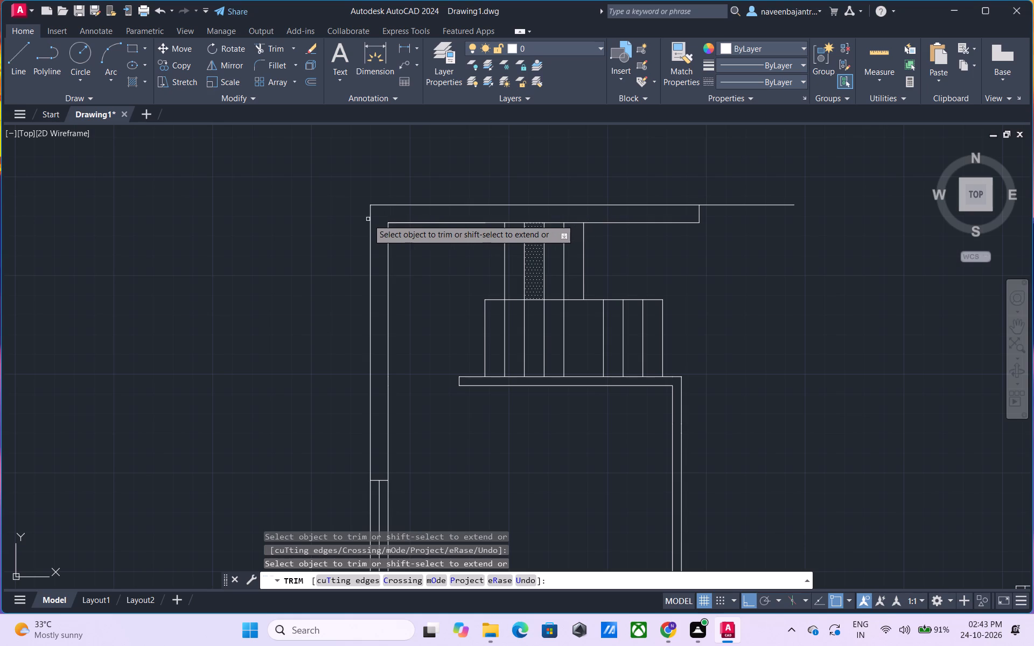
left_click(414, 224)
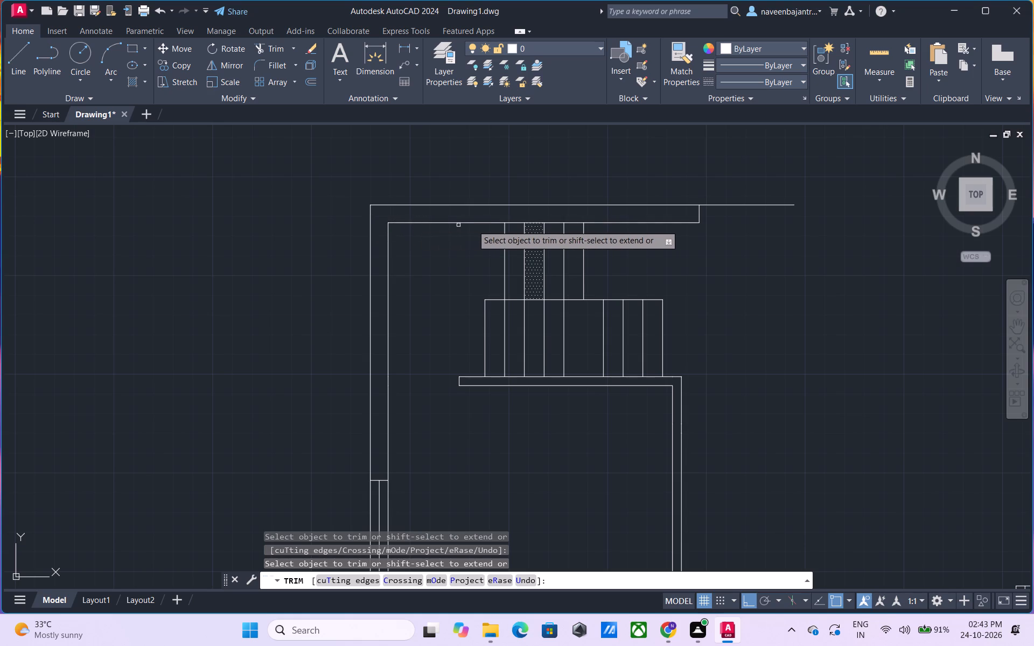
left_click(495, 222)
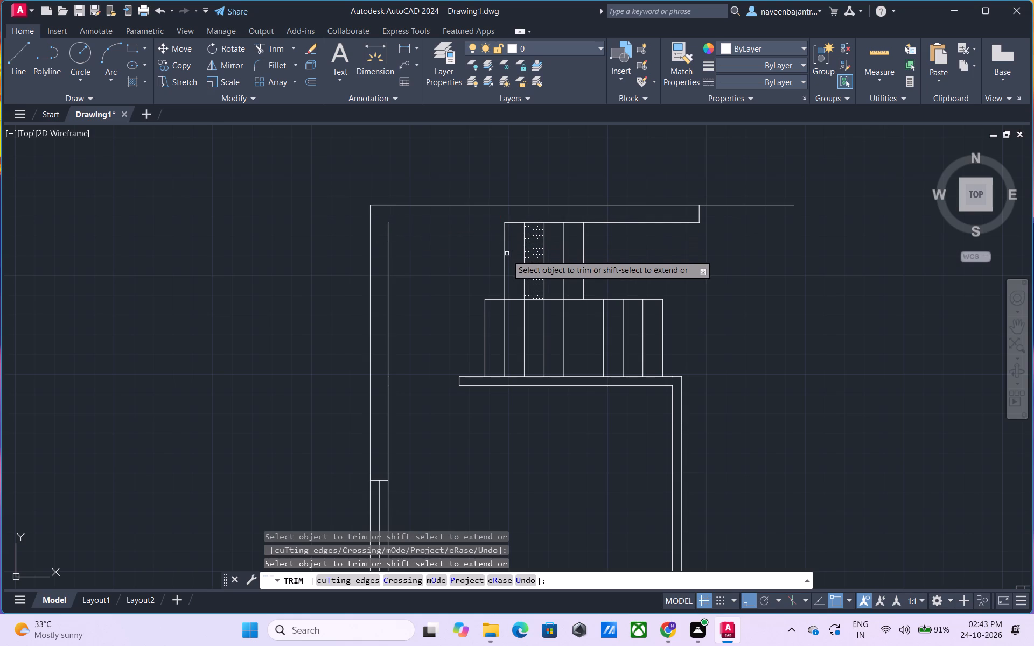
left_click(511, 224)
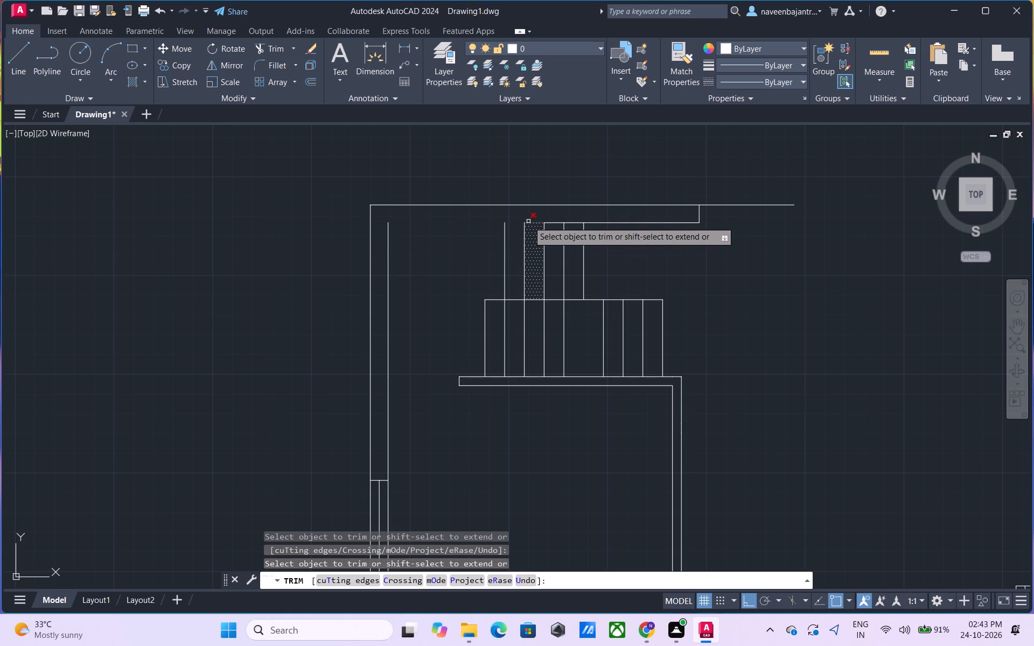
left_click(542, 222)
left_click(554, 223)
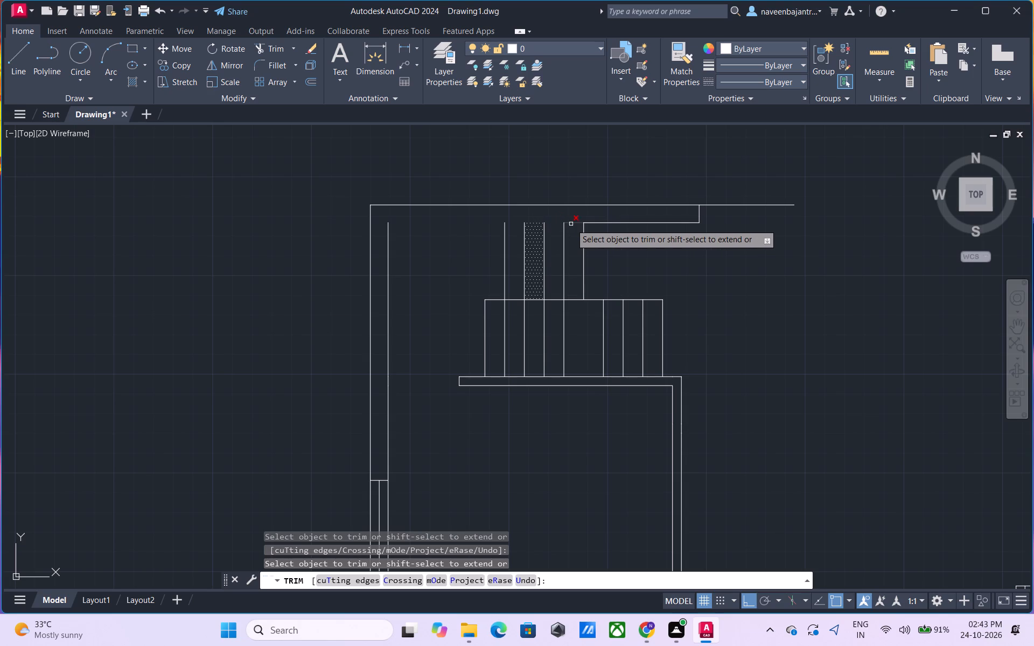
left_click(573, 224)
left_click(595, 223)
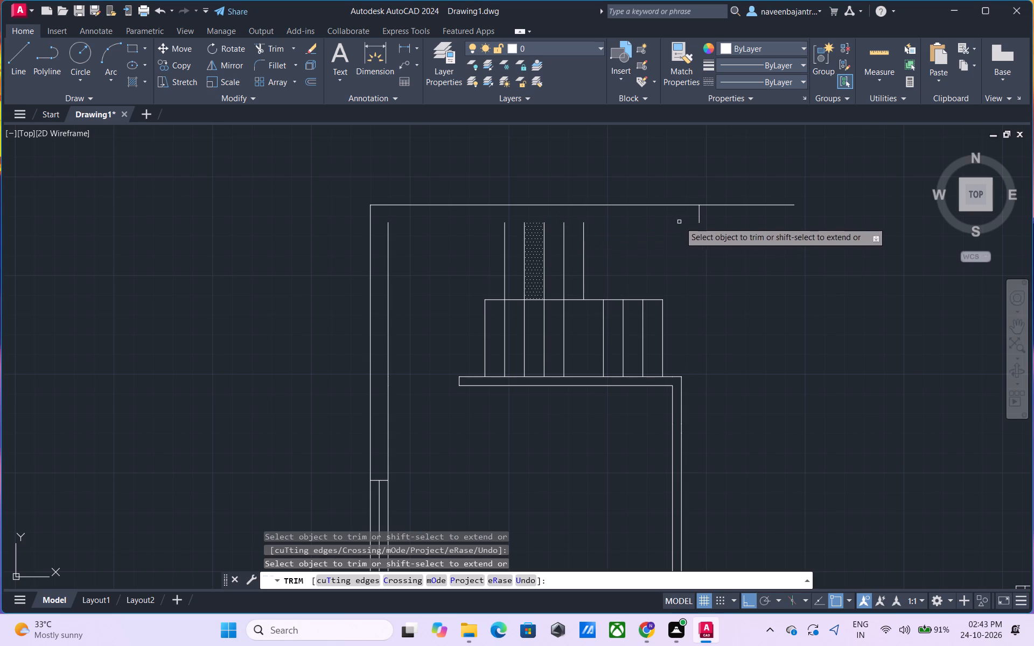
left_click(722, 206)
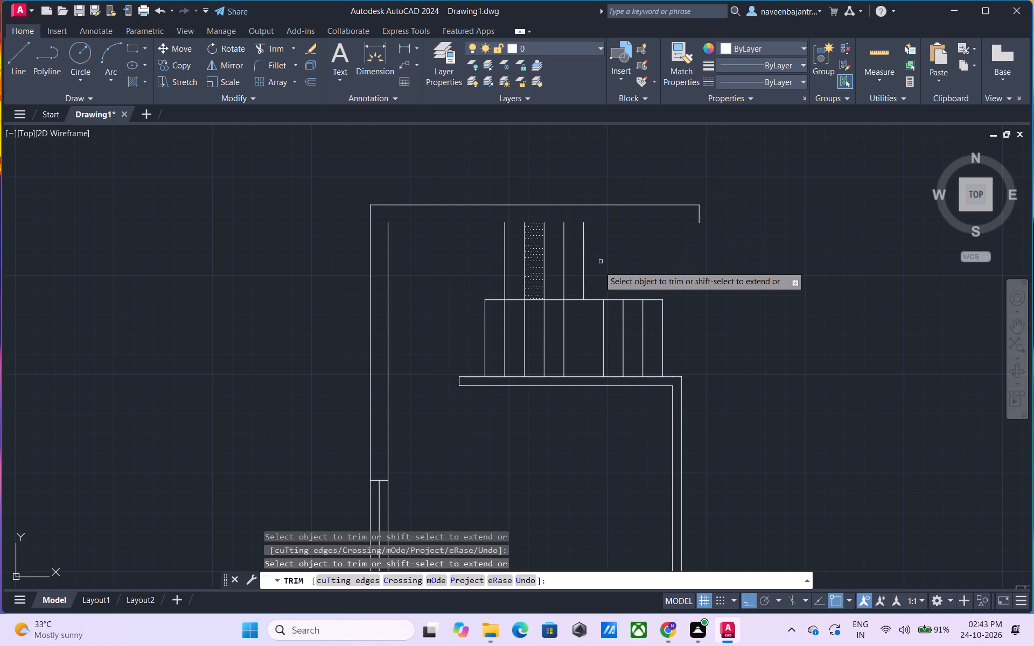
Trim away the upper line of the horizontal partition below the stairs, from the first tread to the partition's right corner.
left_click(501, 376)
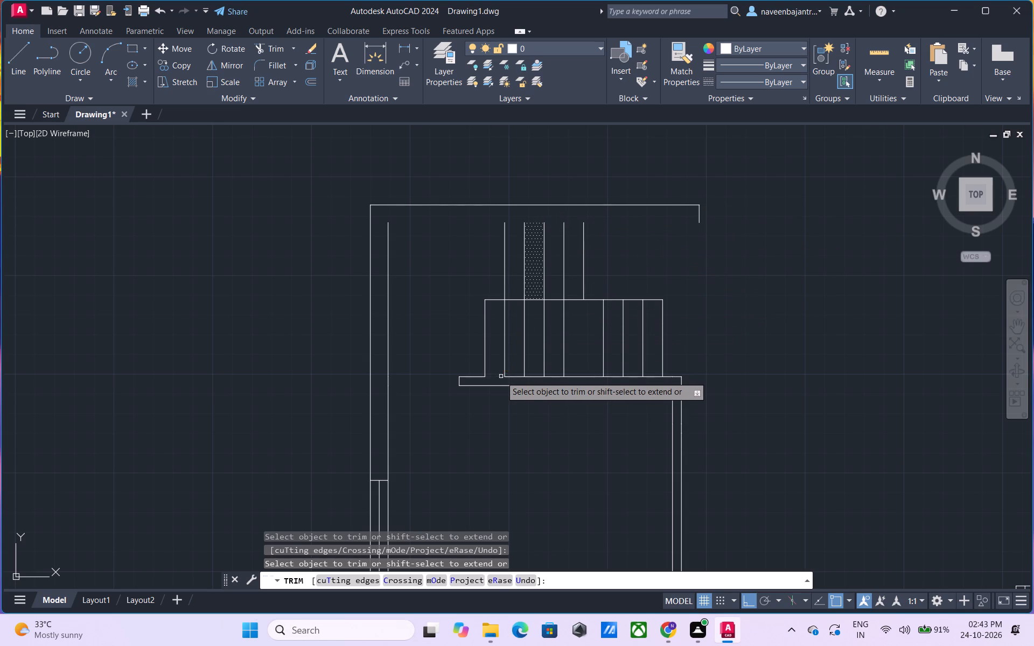
left_click(516, 377)
left_click(534, 375)
left_click(547, 375)
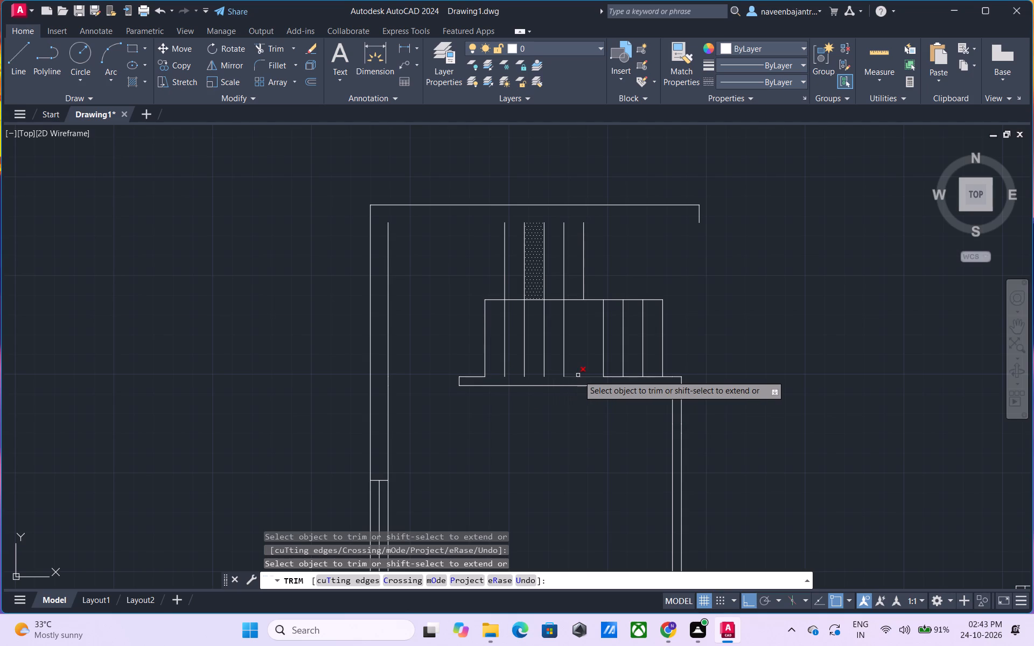
left_click(578, 375)
left_click(615, 376)
left_click(633, 376)
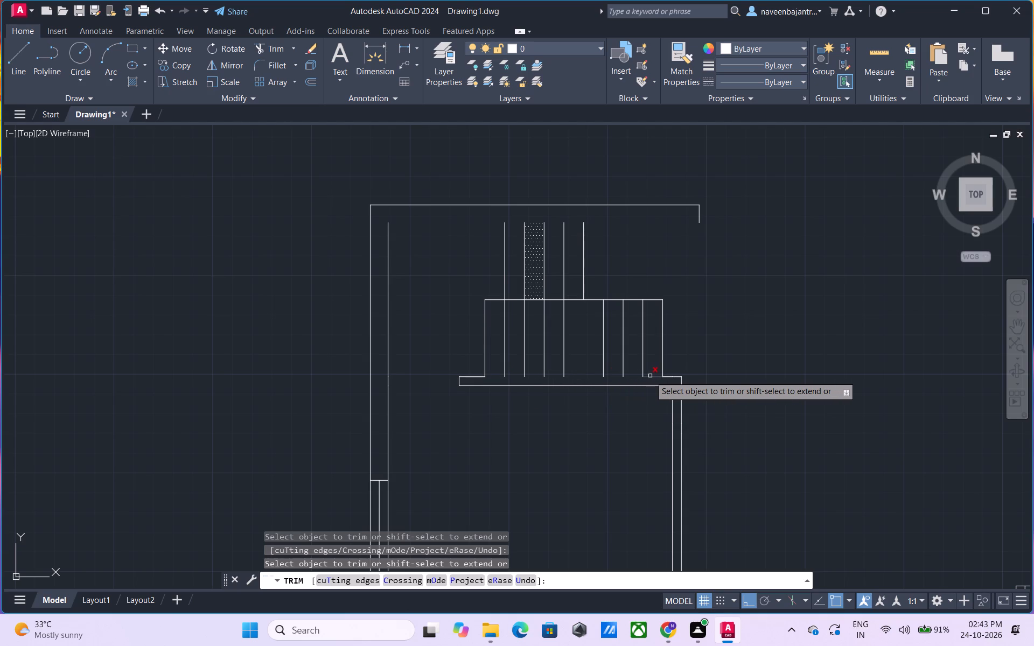
left_click(650, 376)
left_click(672, 376)
left_click(670, 376)
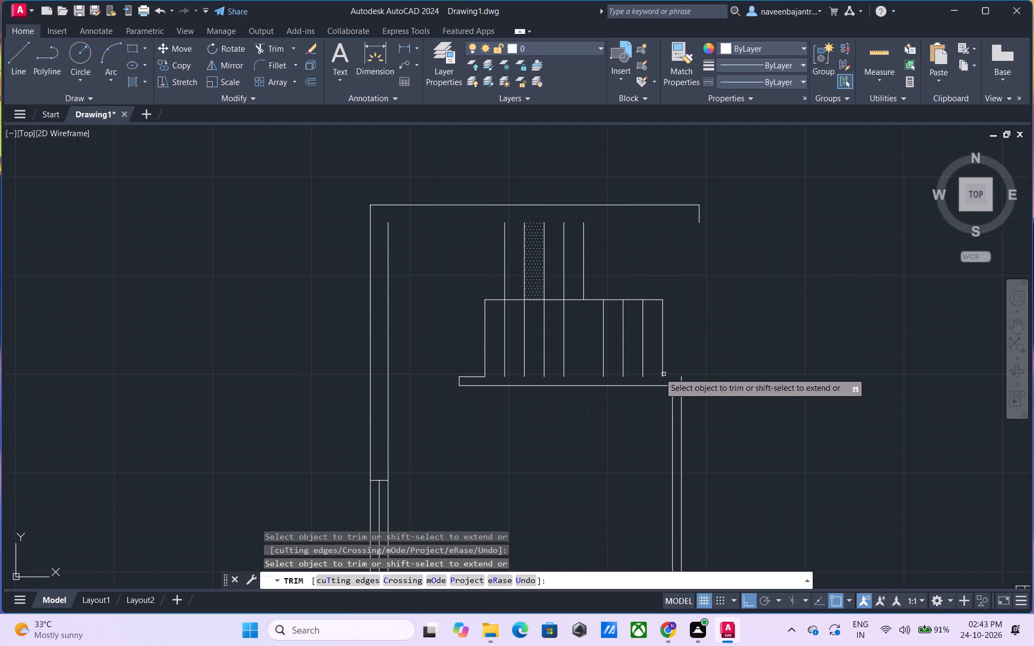
Trim away the stairs' horizontal dividing line between the two flights and the leftover piece of the partition's upper line.
left_click(654, 300)
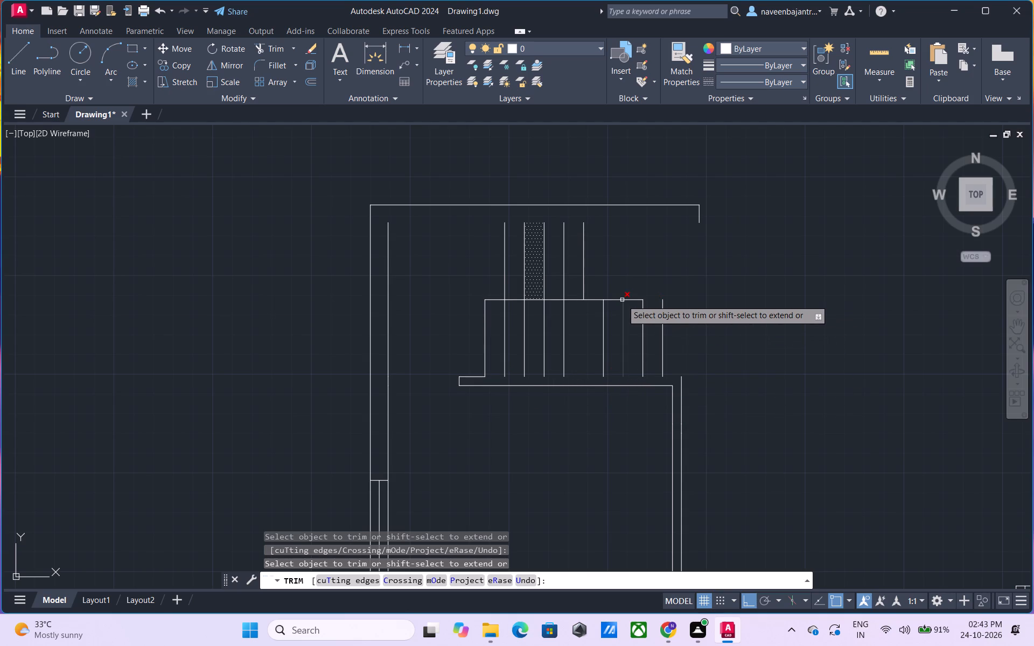
left_click(630, 300)
left_click(618, 300)
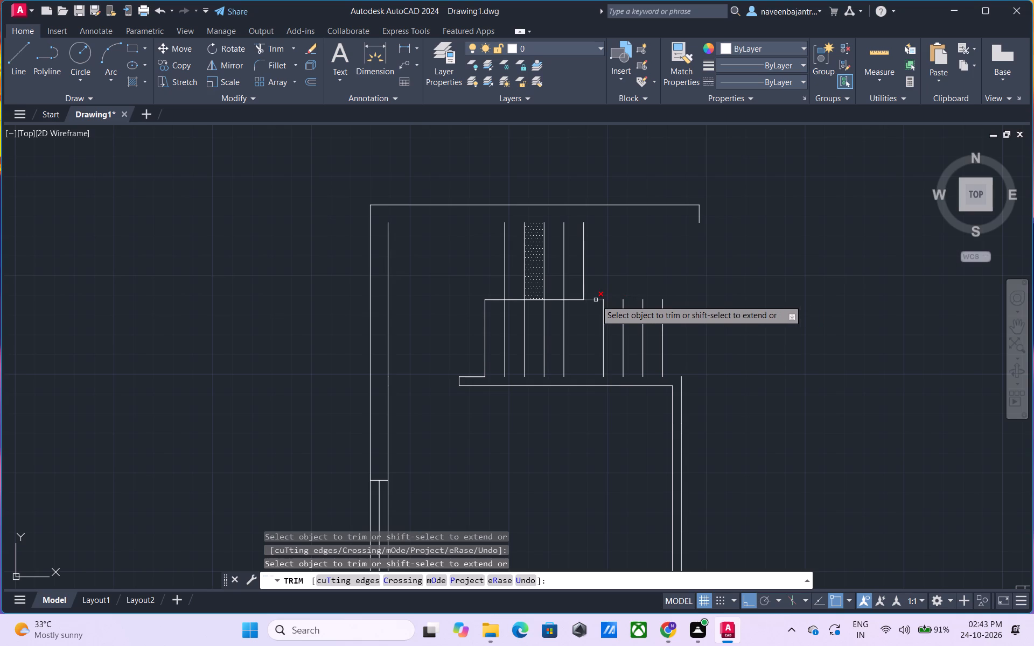
left_click(595, 300)
left_click(575, 301)
left_click(551, 300)
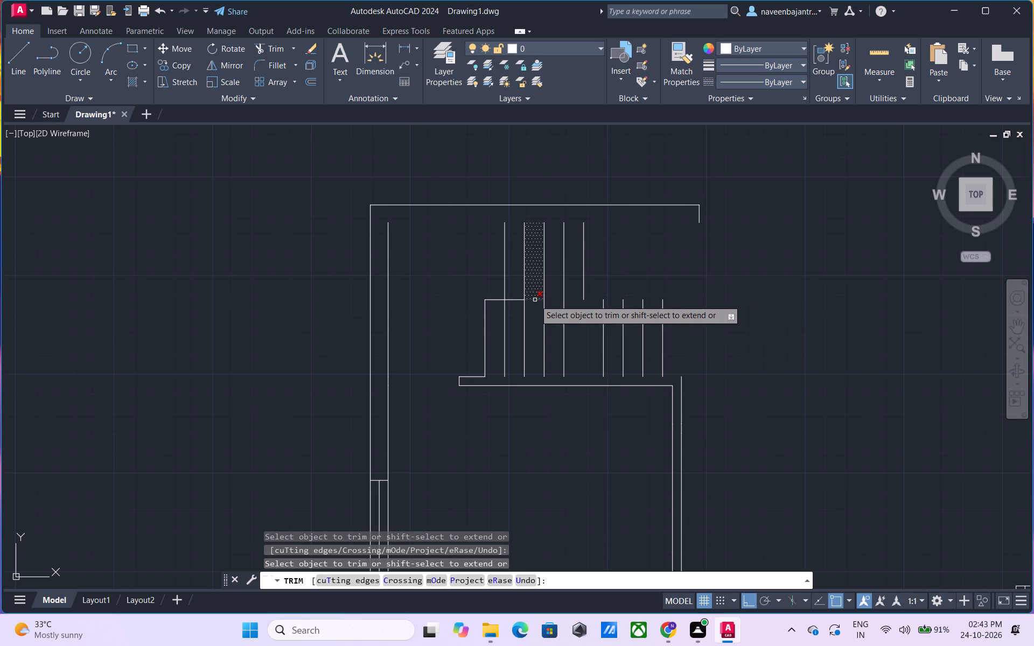
left_click(535, 300)
left_click(509, 300)
left_click(490, 299)
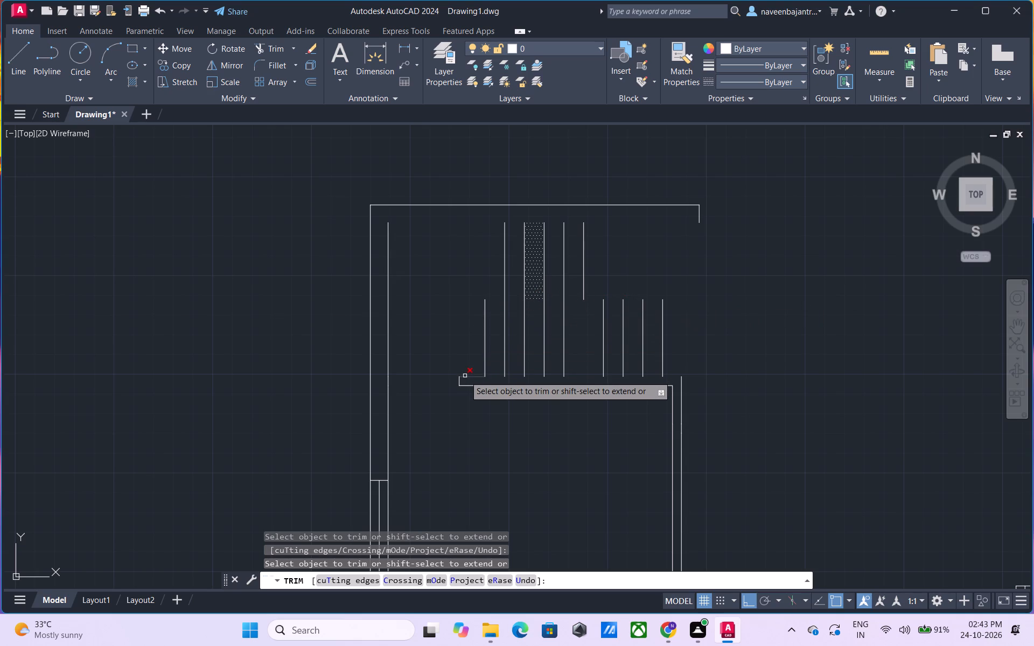
left_click(465, 376)
Trim away all the vertical tread lines of both stair flights, leaving the hatch.
left_click(506, 293)
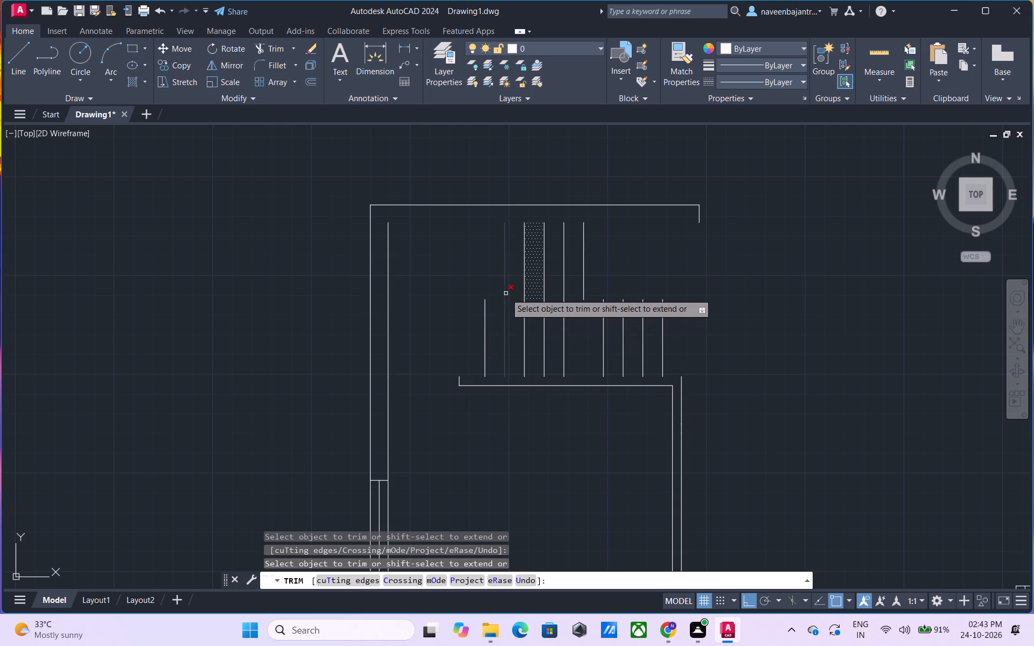
left_click(525, 315)
left_click(547, 321)
left_click(547, 326)
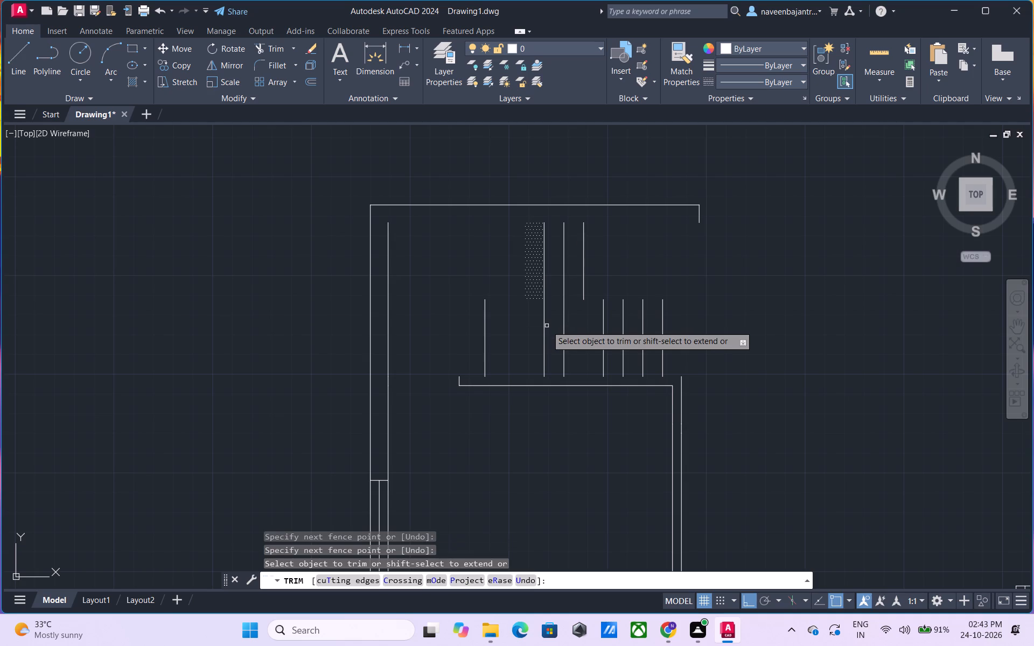
left_click(544, 316)
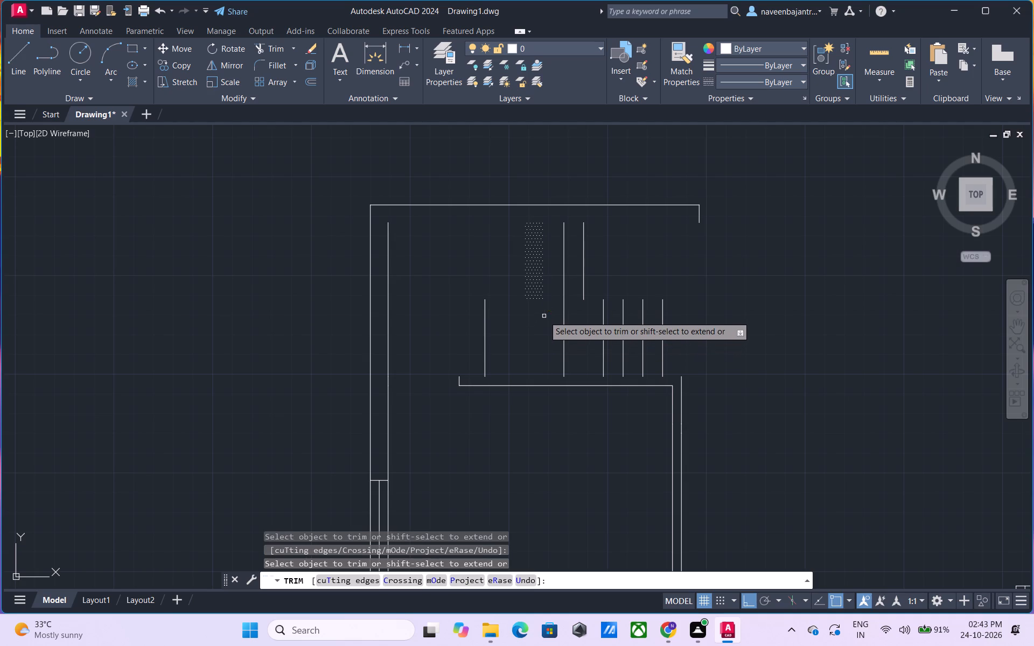
left_click(564, 309)
left_click(584, 291)
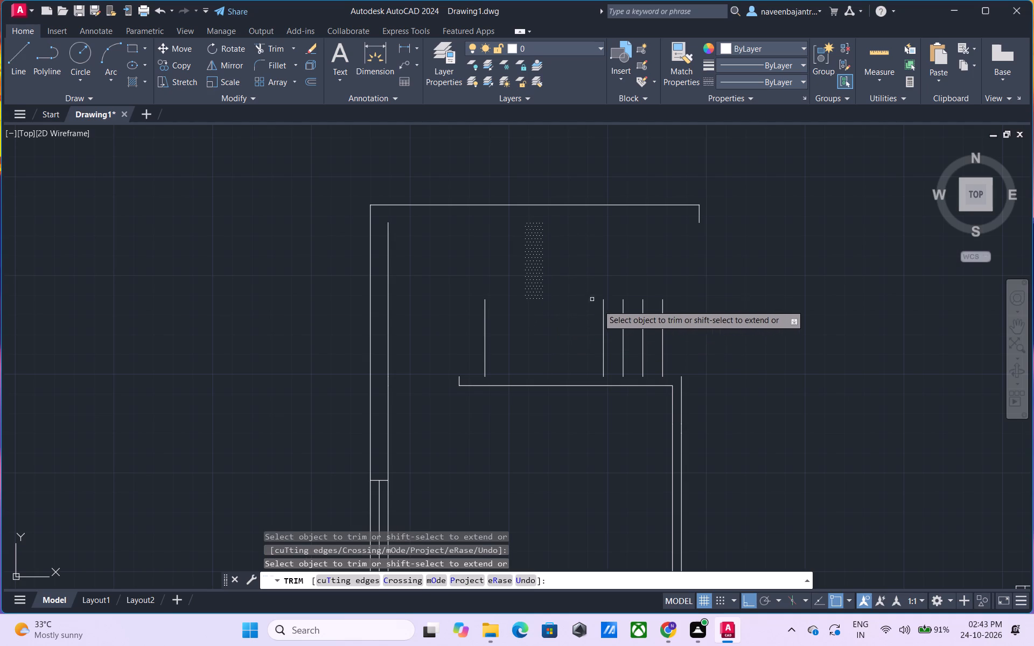
left_click(604, 312)
left_click(624, 338)
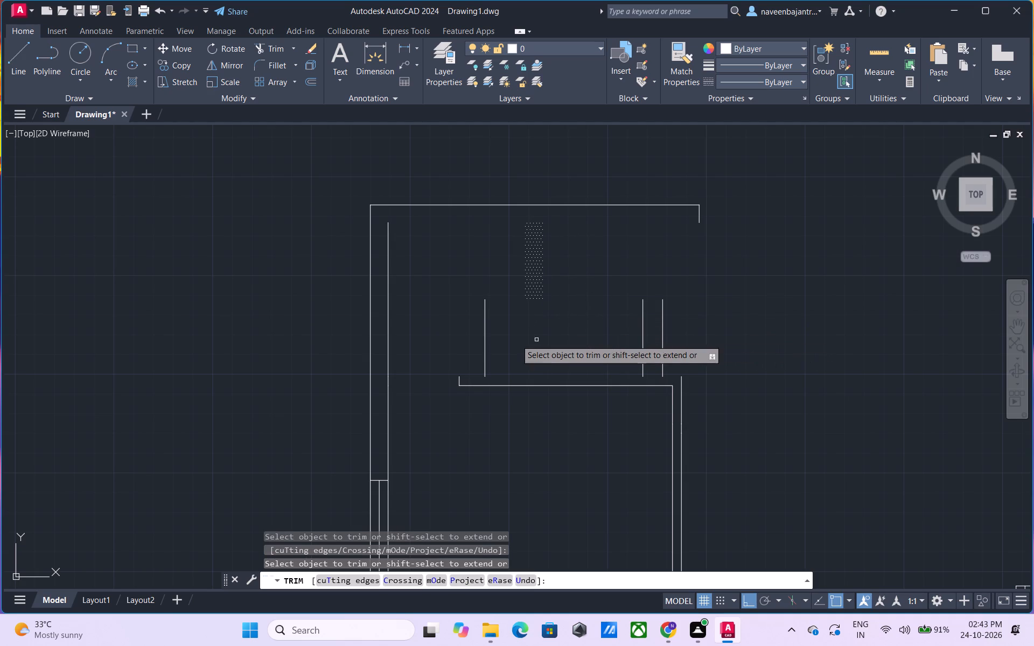
left_click(481, 340)
left_click(487, 340)
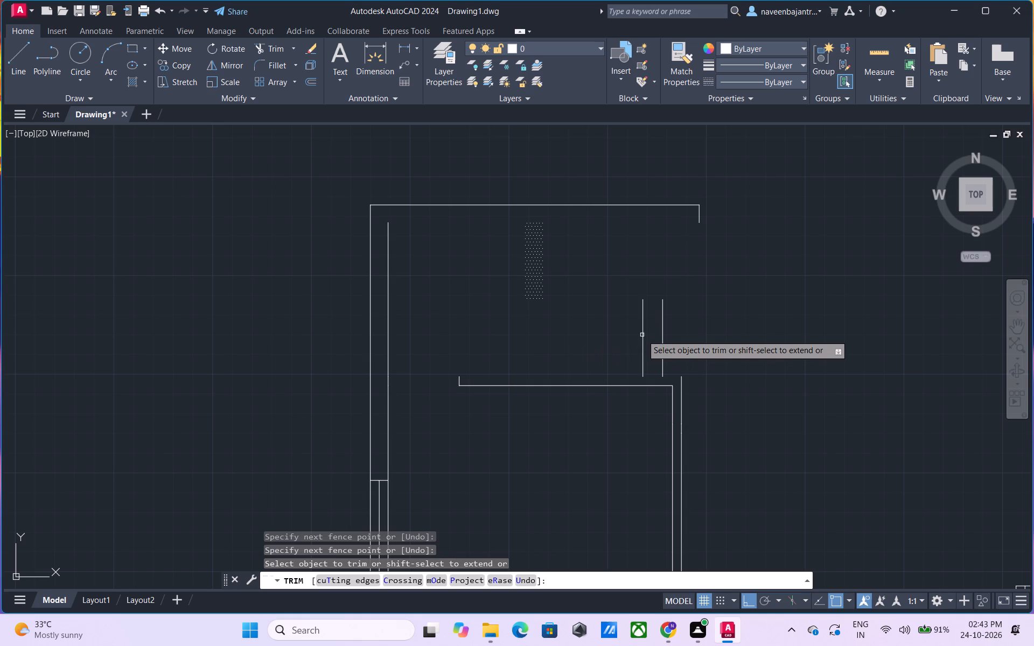
left_click(642, 335)
left_click(665, 331)
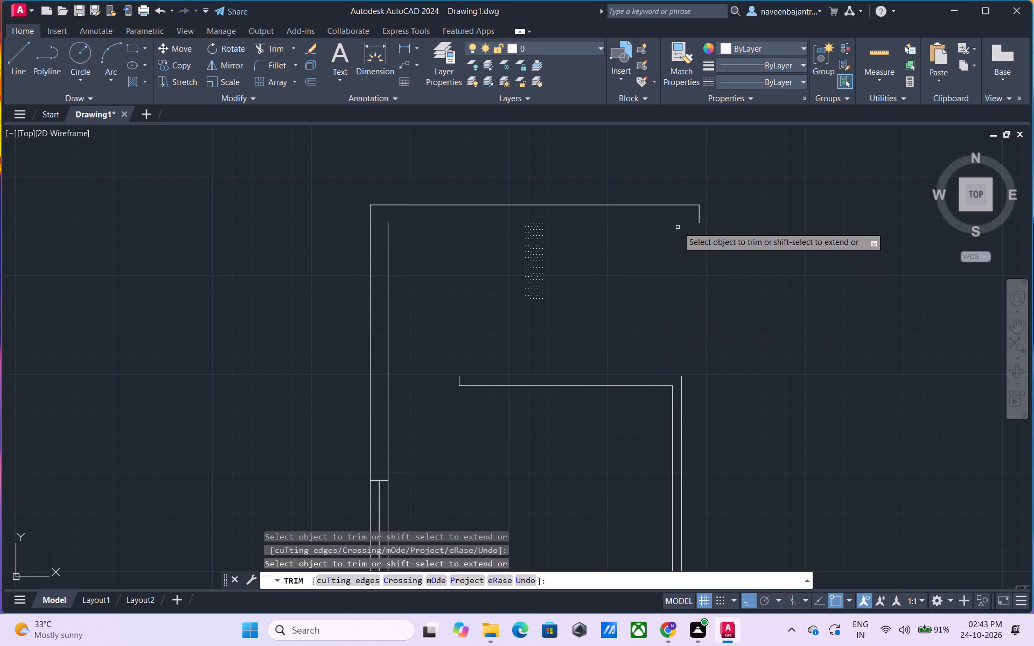
Trim away the top wall's outer line with its end line, and the left wall's two lines beside the stairs.
left_click(700, 217)
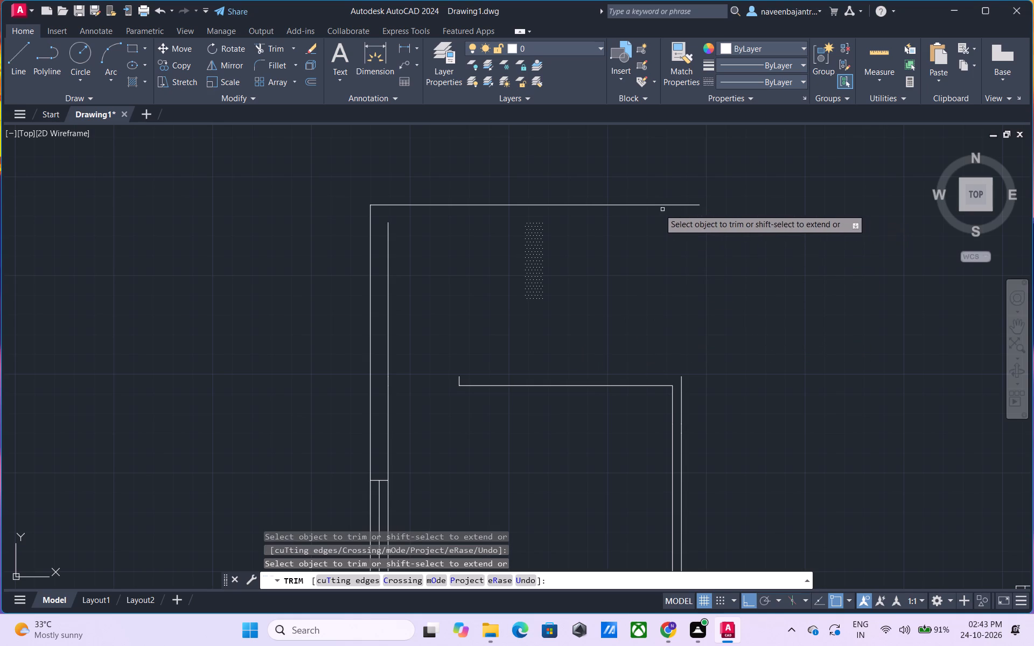
left_click_drag(574, 203, 536, 203)
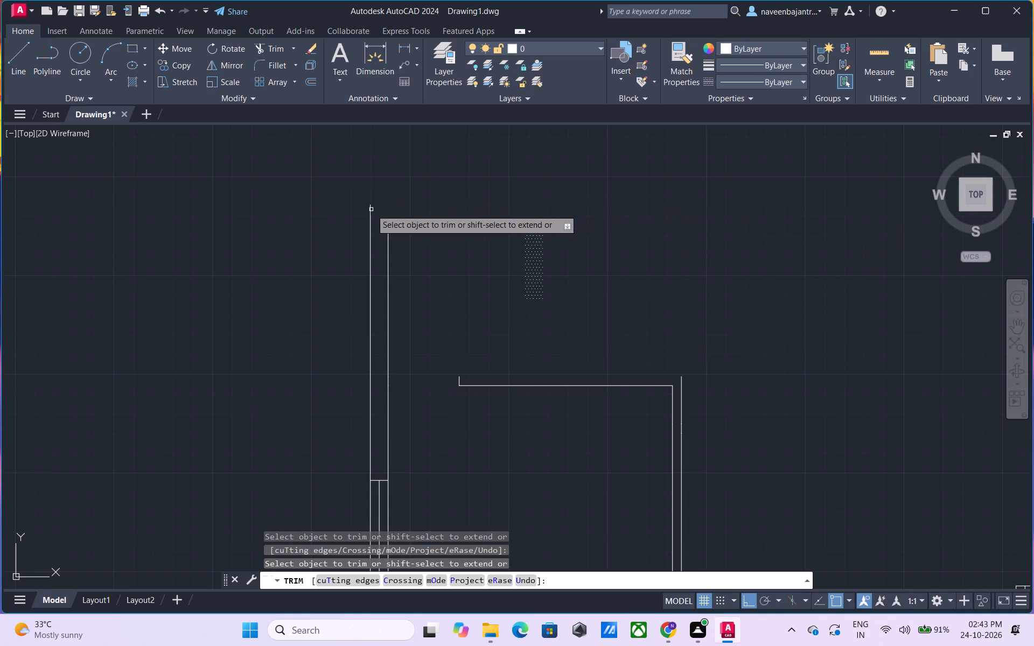
left_click(371, 209)
left_click(387, 236)
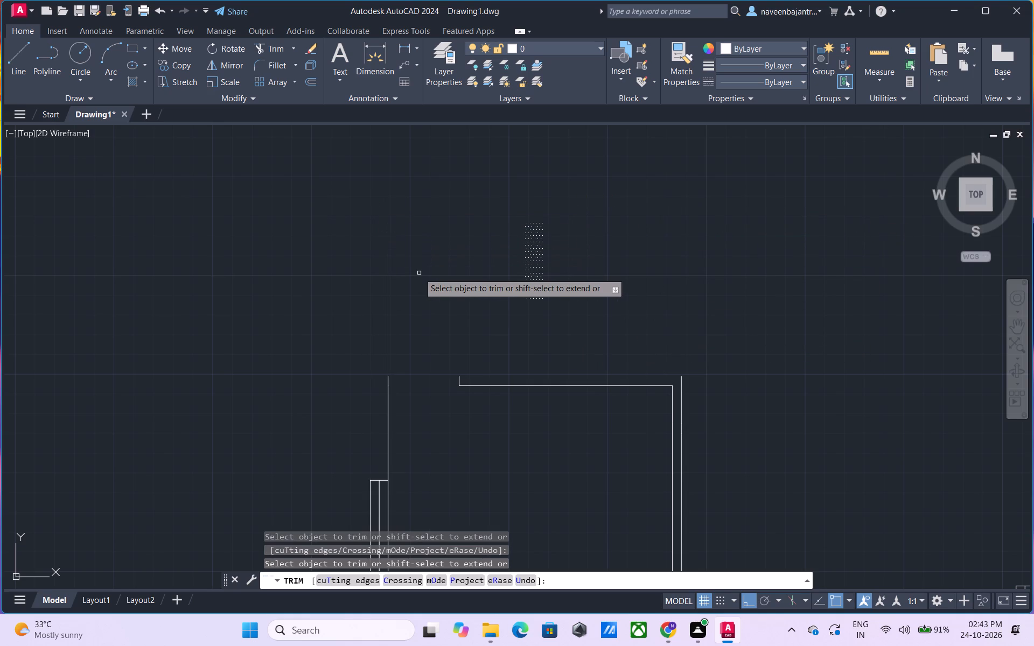
Trim away the upper-left room's vertical partition lines with their lower end line, and the horizontal partition's short end line.
scroll(419, 273, "down", 2)
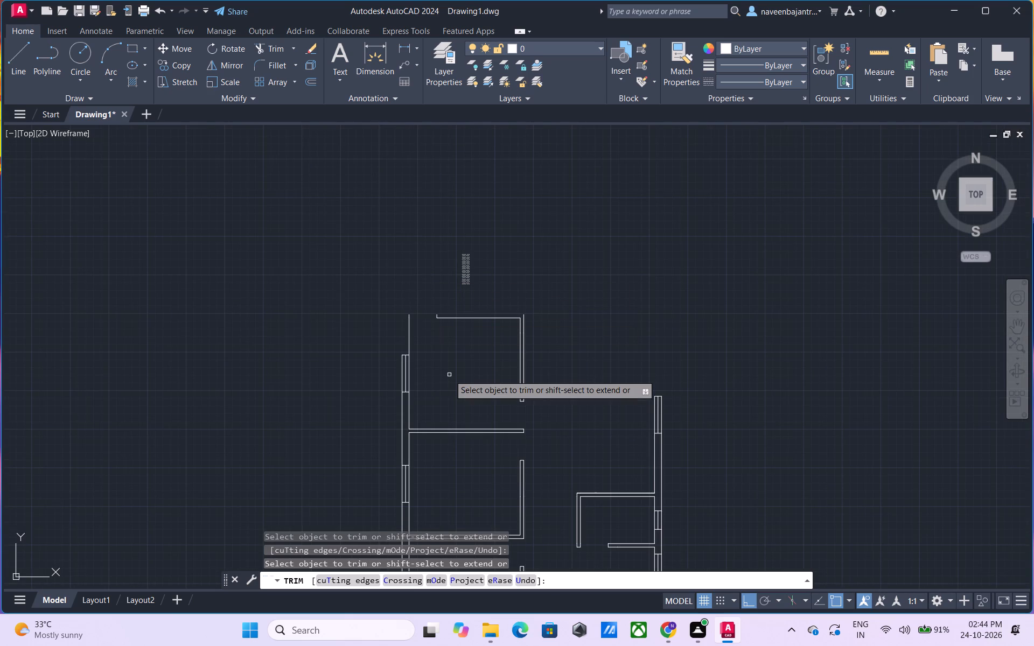
middle_click_drag(449, 375, 497, 315)
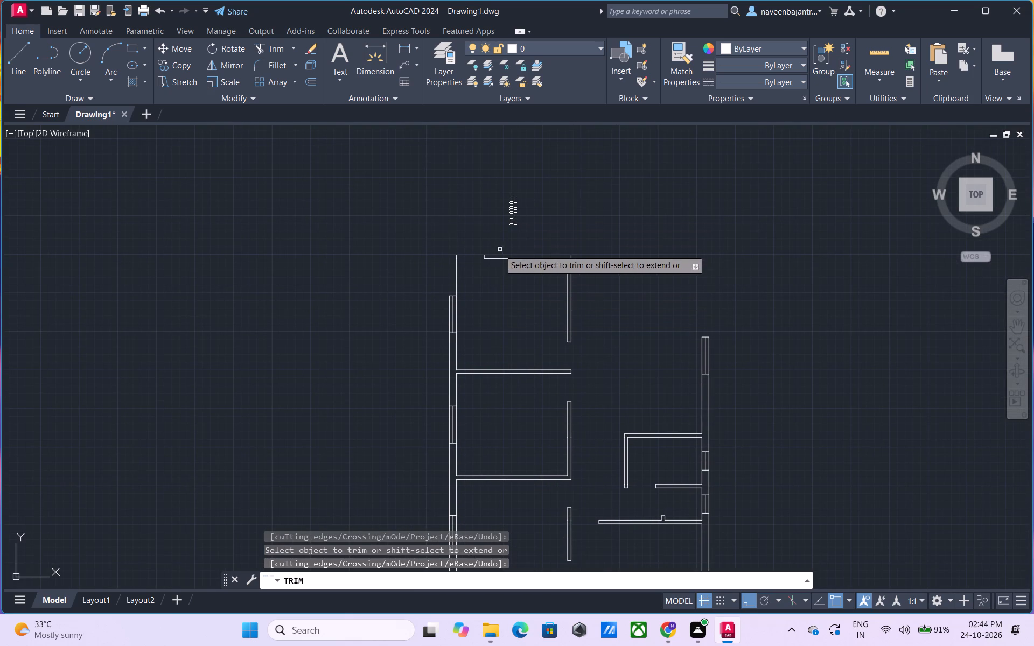
left_click(485, 255)
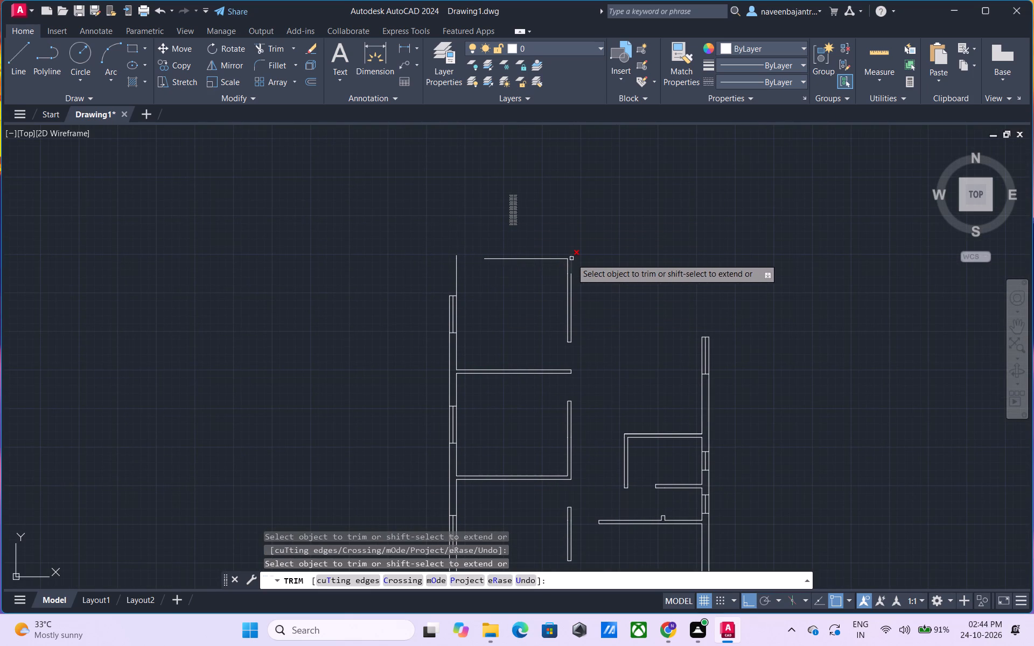
left_click(571, 258)
left_click(569, 269)
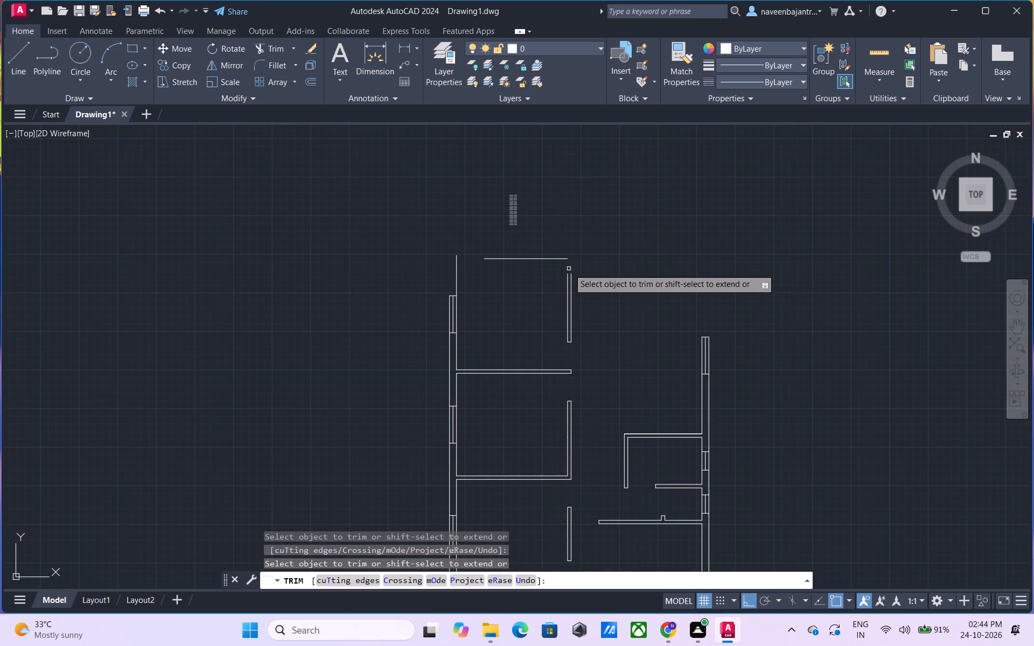
scroll(570, 327, "up", 2)
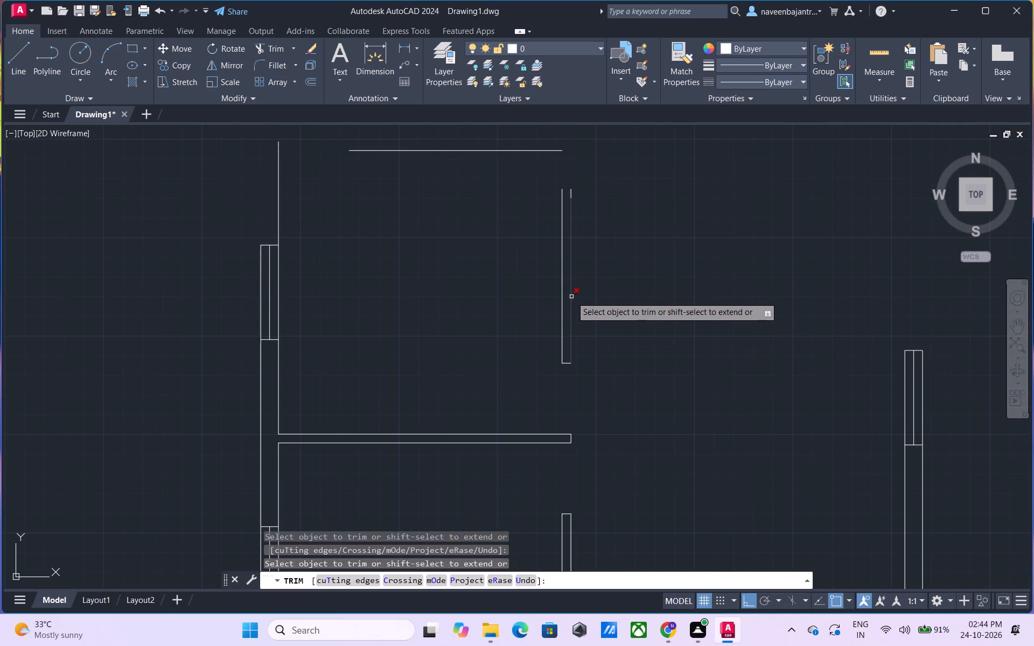
left_click(561, 242)
left_click(570, 249)
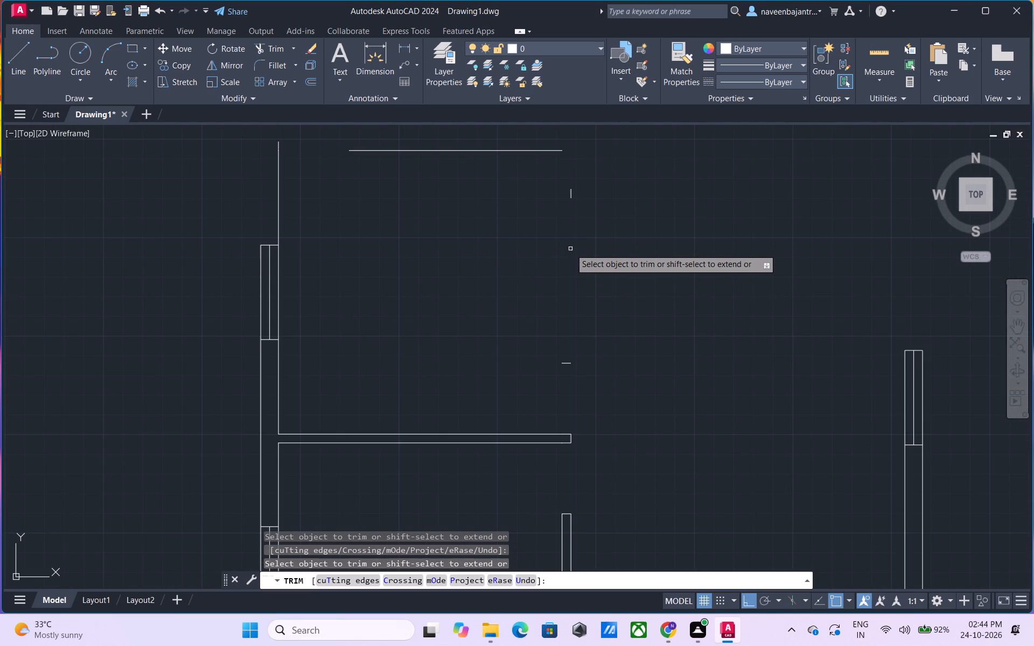
left_click(570, 198)
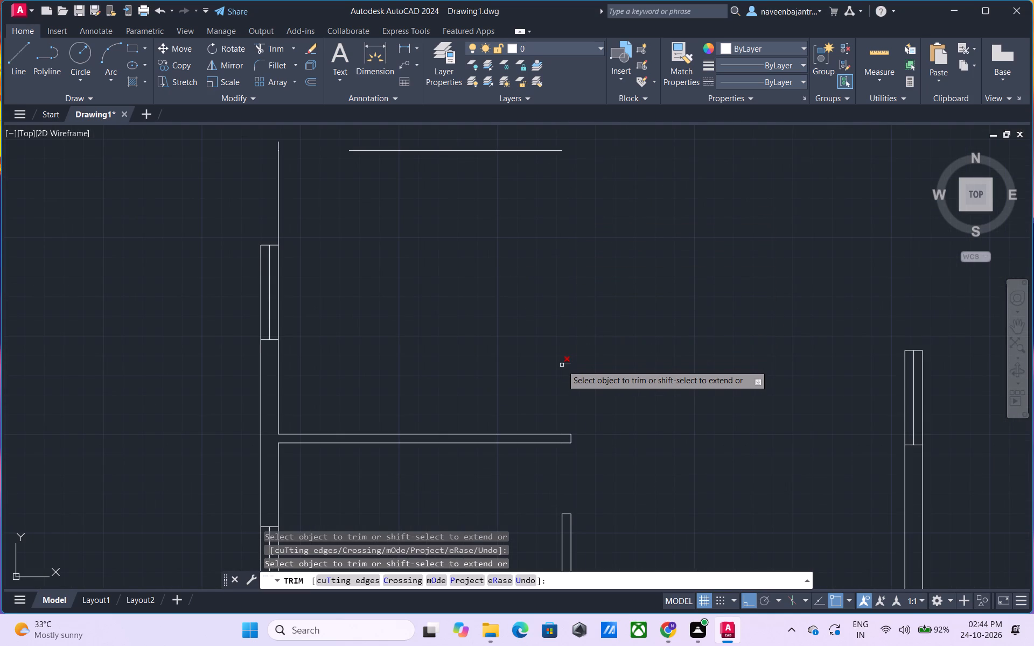
left_click(562, 365)
Trim away the upper-left room's remaining horizontal partition line and the left wall's inner line above the uppermost window.
scroll(562, 365, "down", 1)
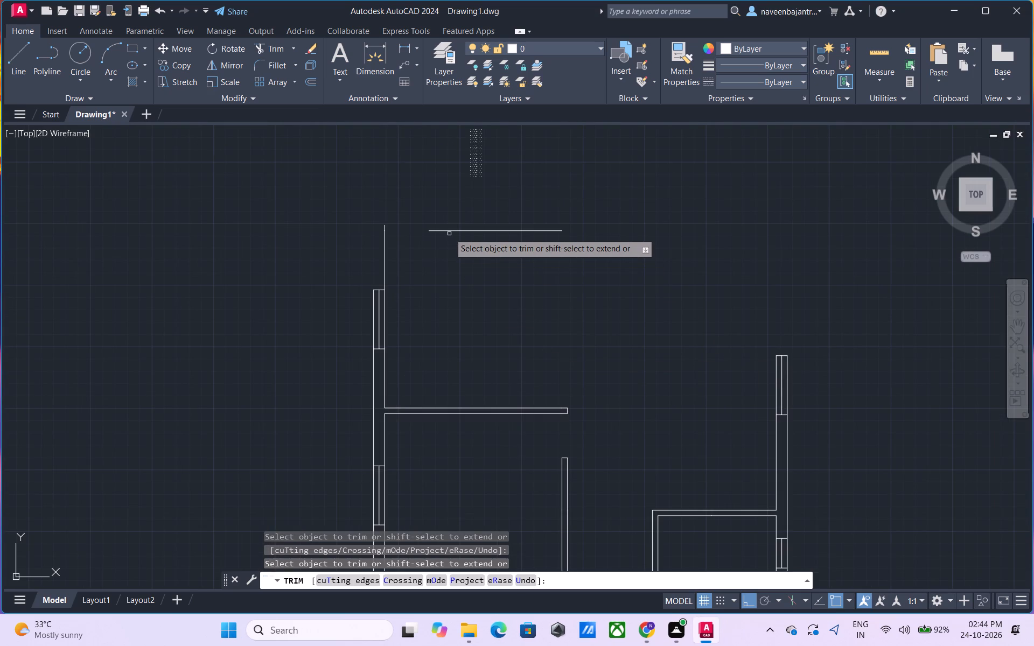
left_click(449, 231)
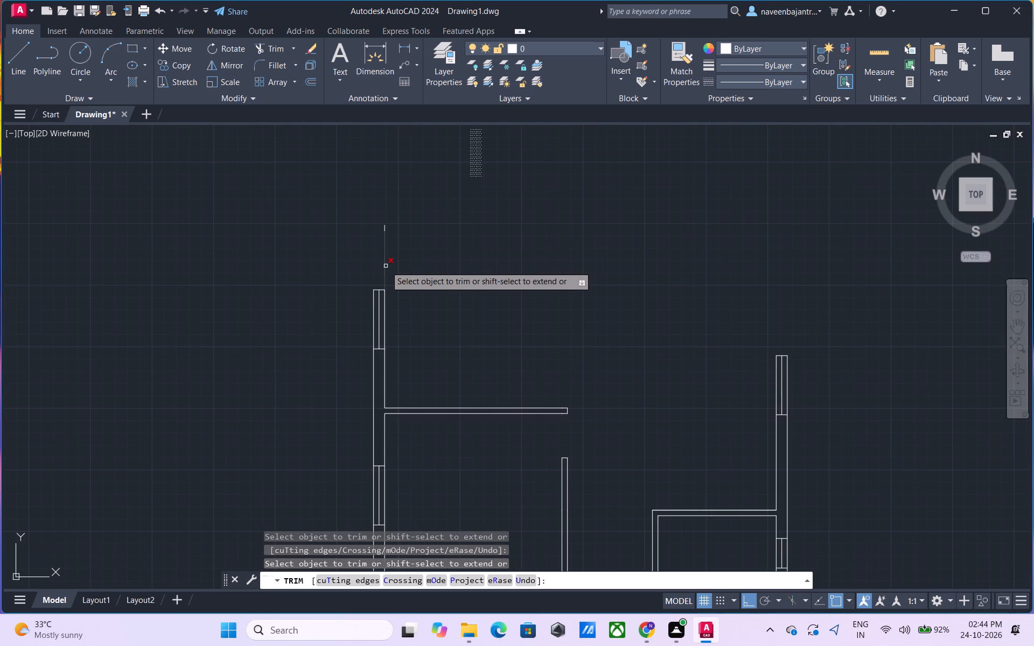
left_click(386, 266)
left_click(384, 229)
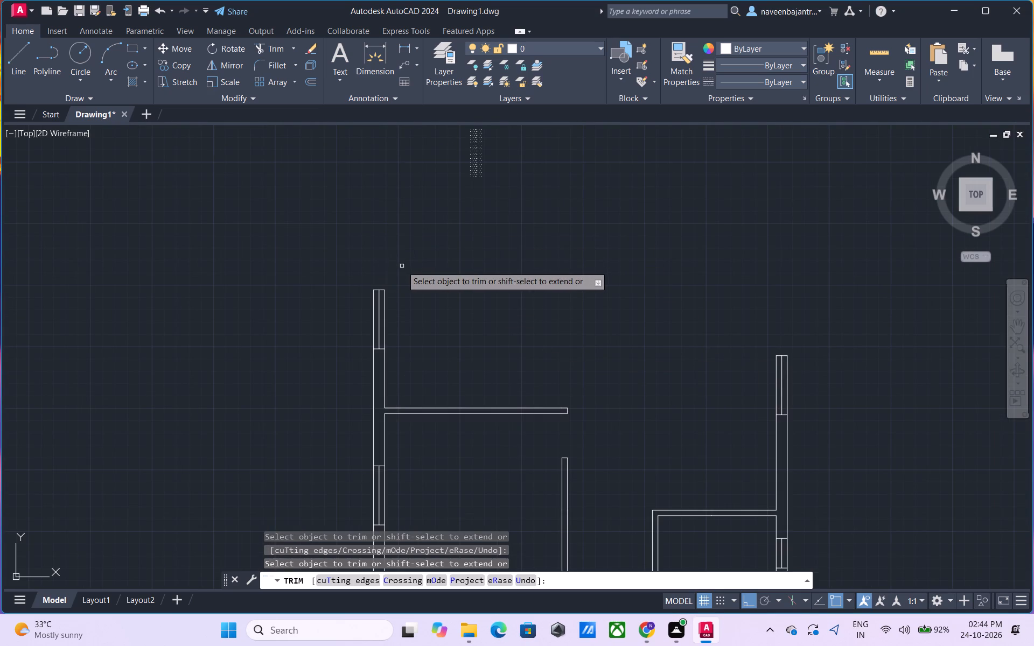
Trim away the left wall's uppermost window: its inner and outer lines, both end lines and the centre line.
middle_click_drag(402, 266, 477, 242)
scroll(467, 297, "up", 2)
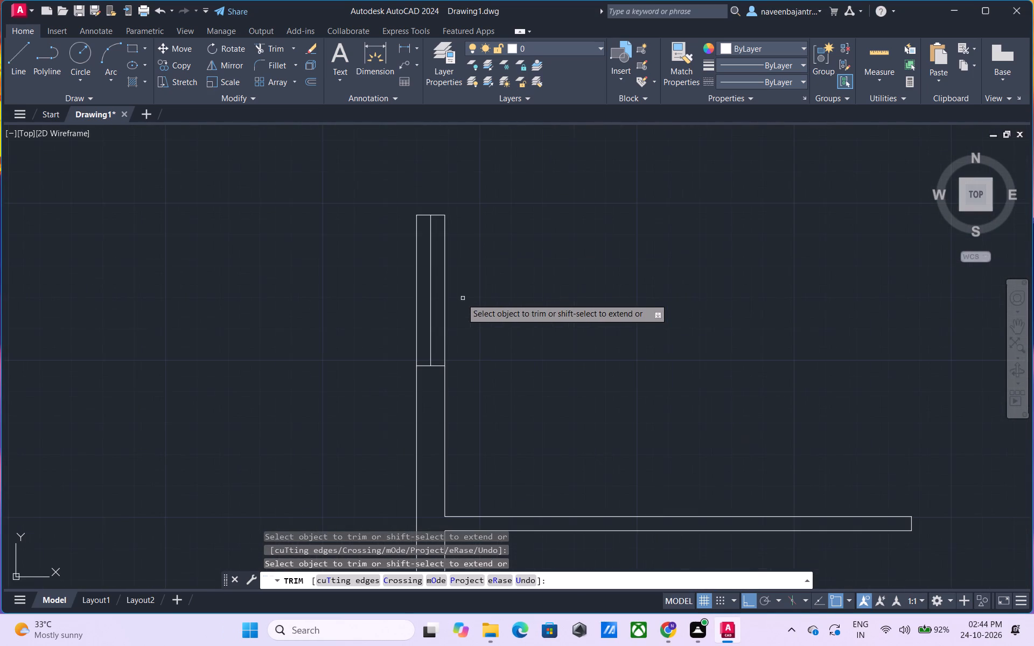
left_click(444, 296)
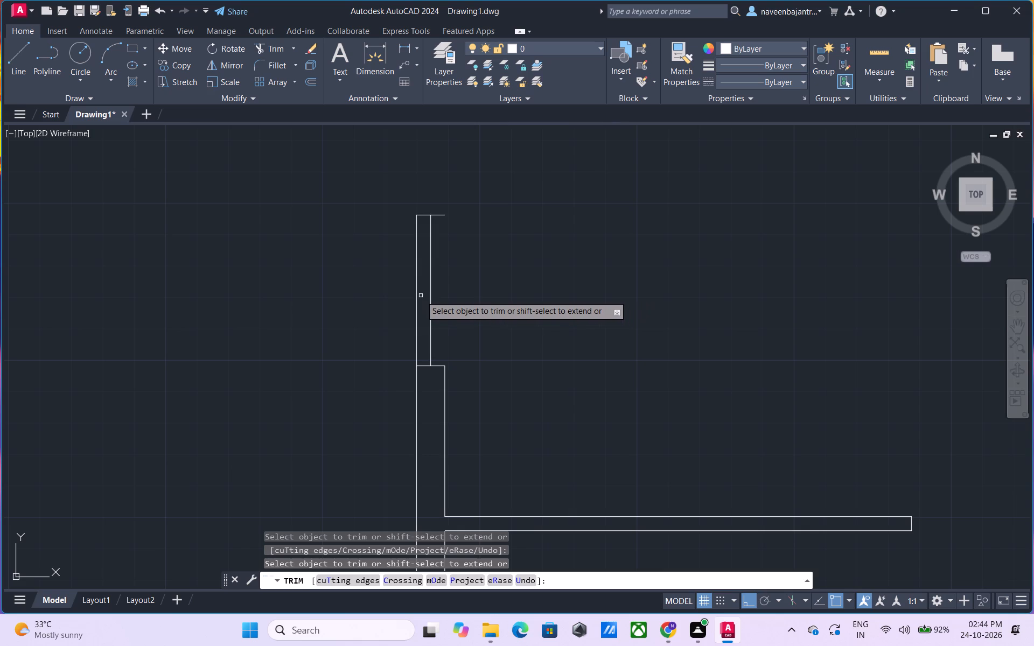
left_click(416, 292)
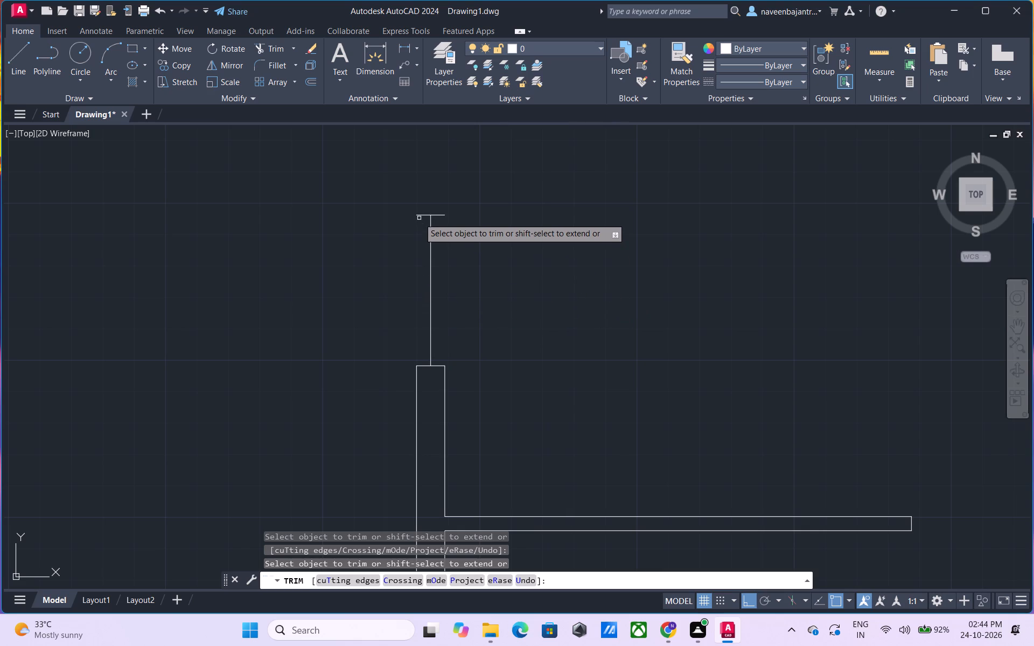
left_click(419, 215)
left_click(434, 366)
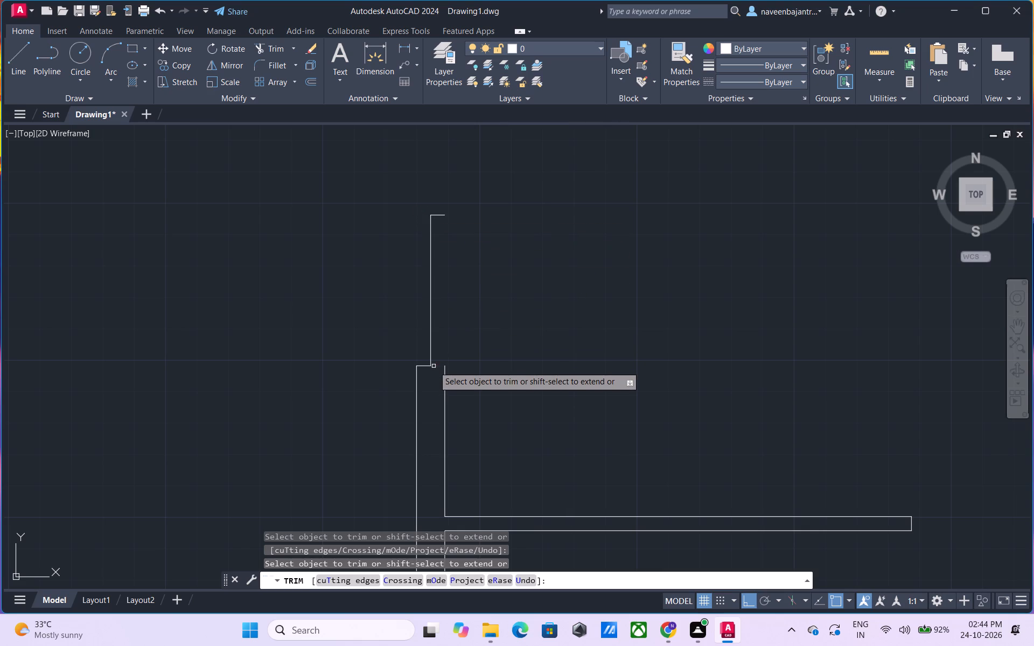
left_click(423, 368)
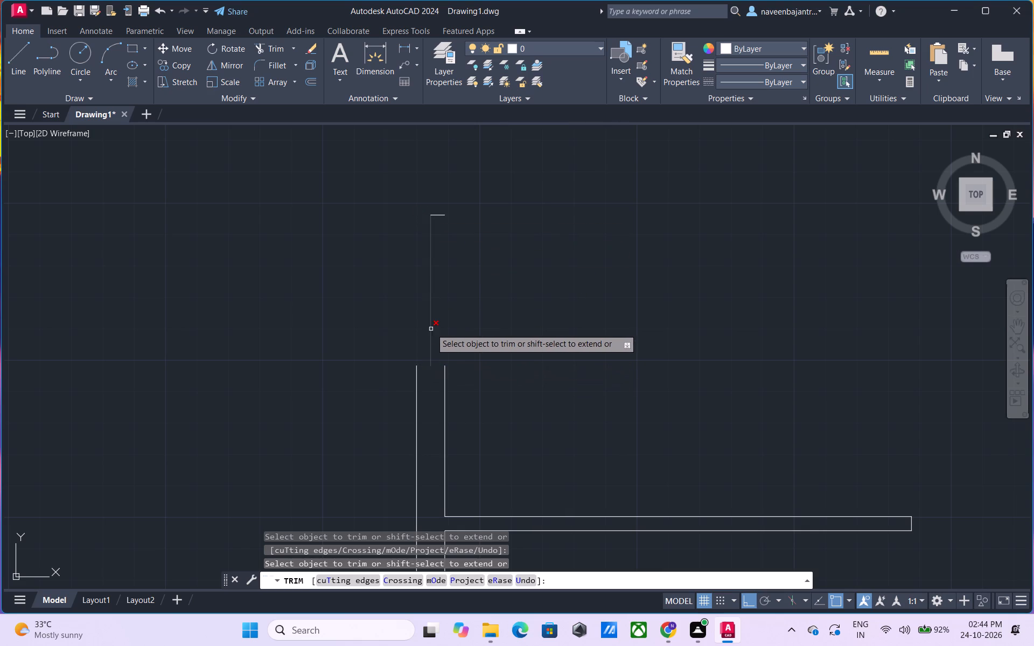
left_click(431, 328)
left_click(435, 216)
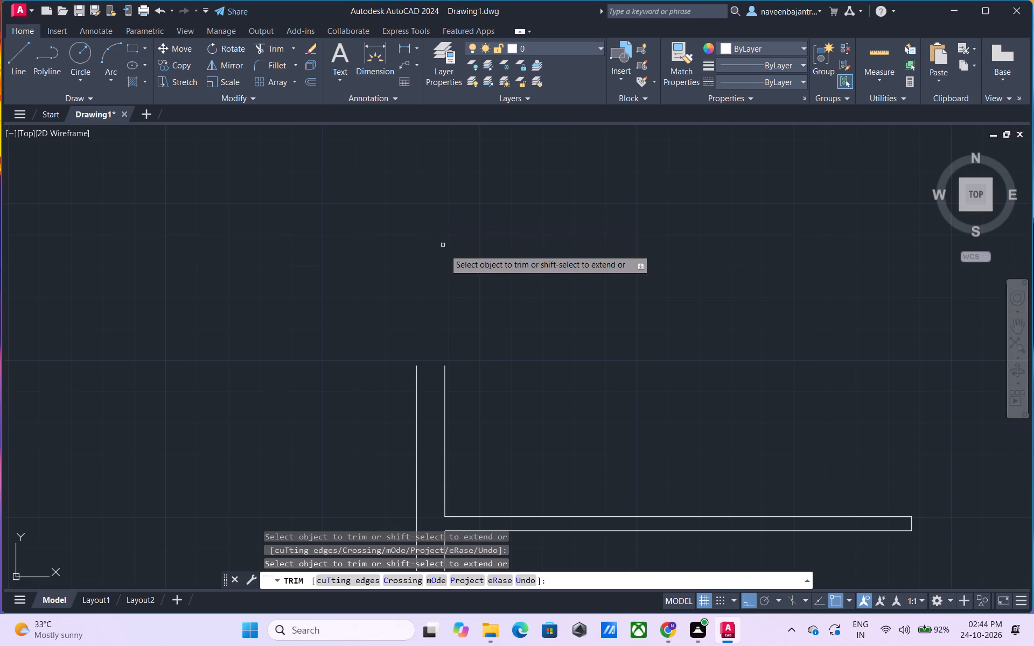
scroll(448, 265, "down", 2)
middle_click_drag(463, 342, 463, 330)
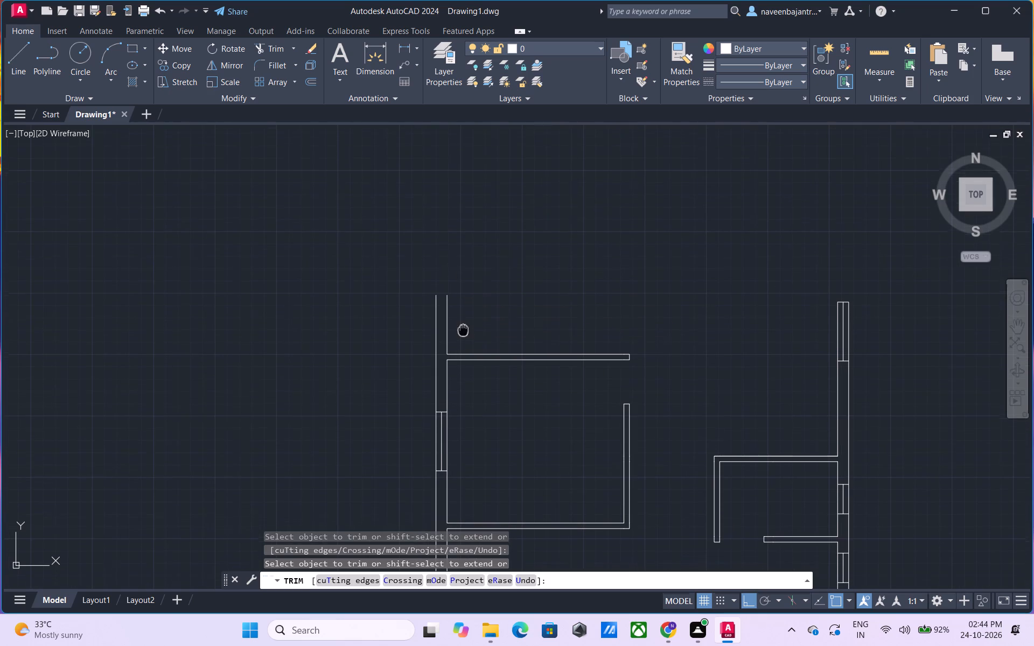
Trim away the upper horizontal partition off the left wall: both long lines and the short end lines at its free end.
middle_click_drag(463, 330, 463, 329)
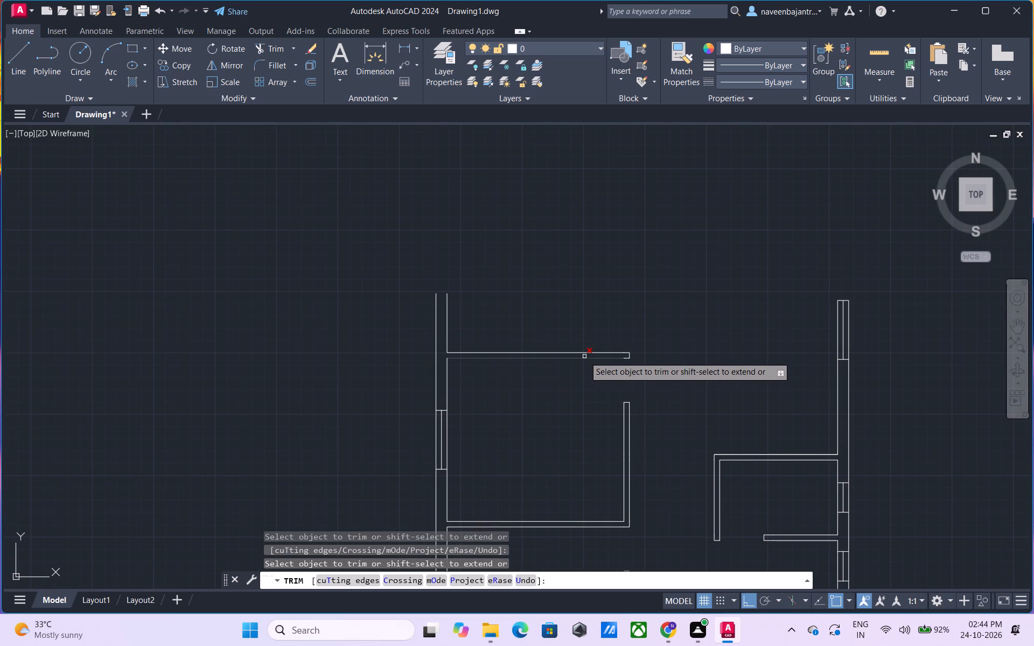
left_click(584, 356)
left_click(586, 352)
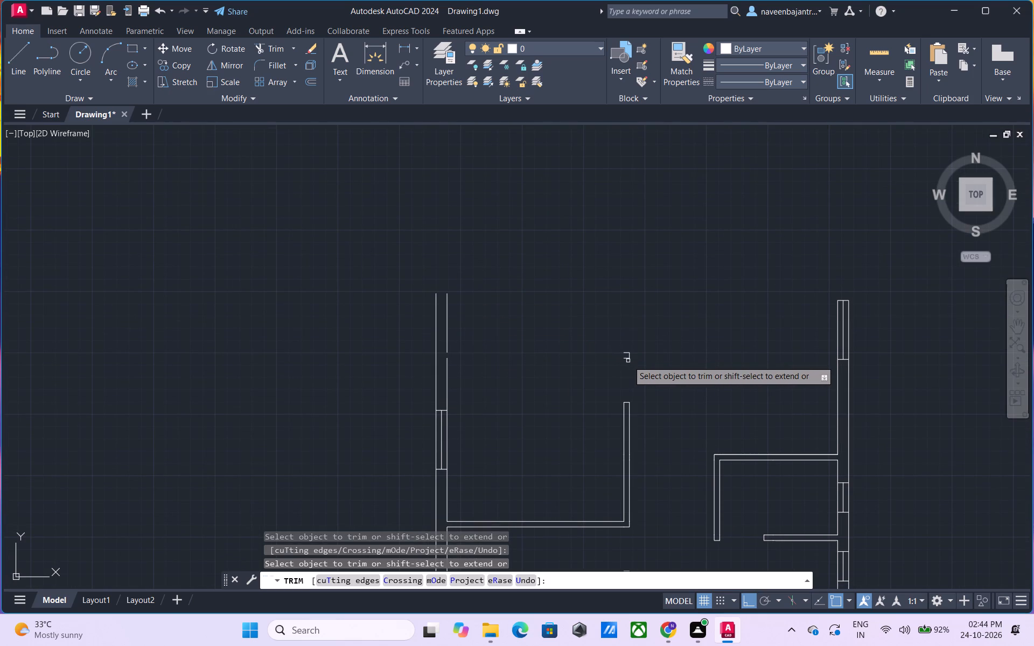
scroll(628, 361, "up", 2)
left_click(625, 354)
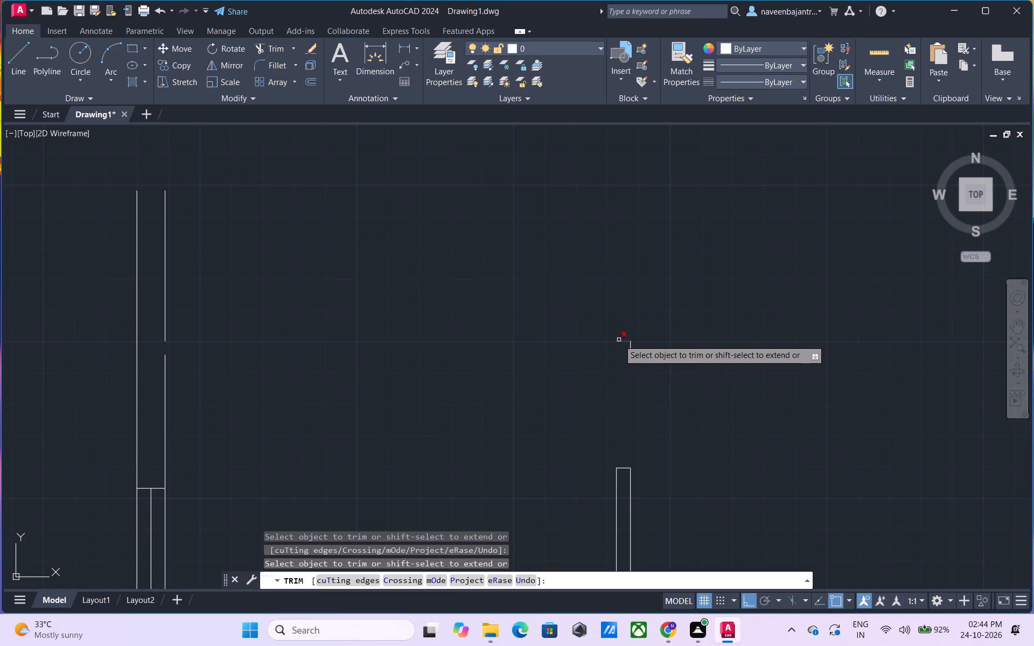
left_click(619, 340)
left_click(630, 352)
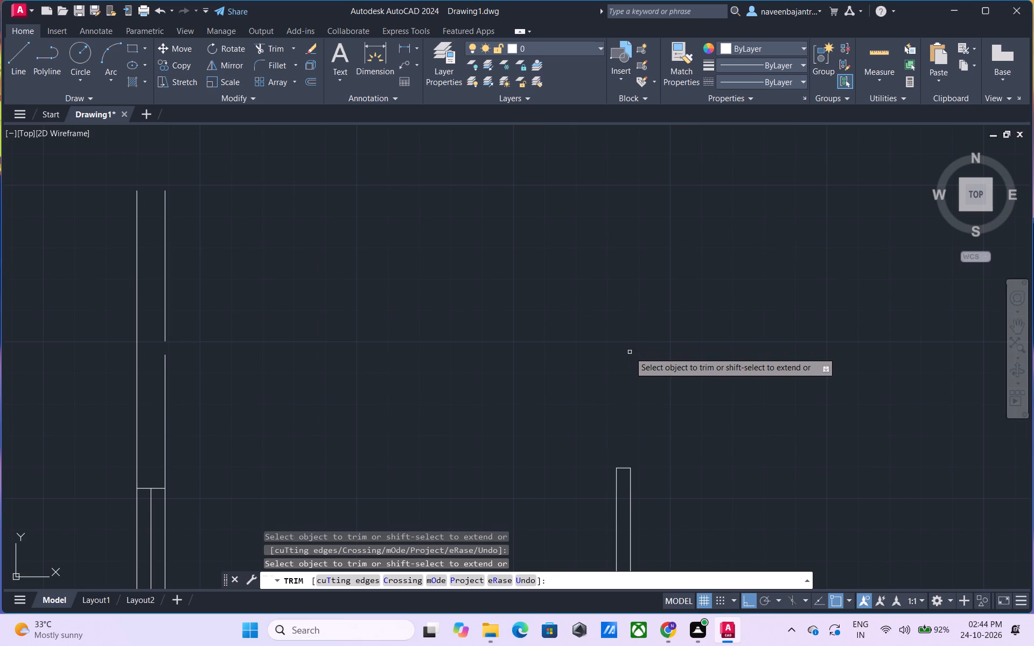
Trim away the left wall's inner and outer lines above its uppermost remaining window.
scroll(292, 341, "down", 1)
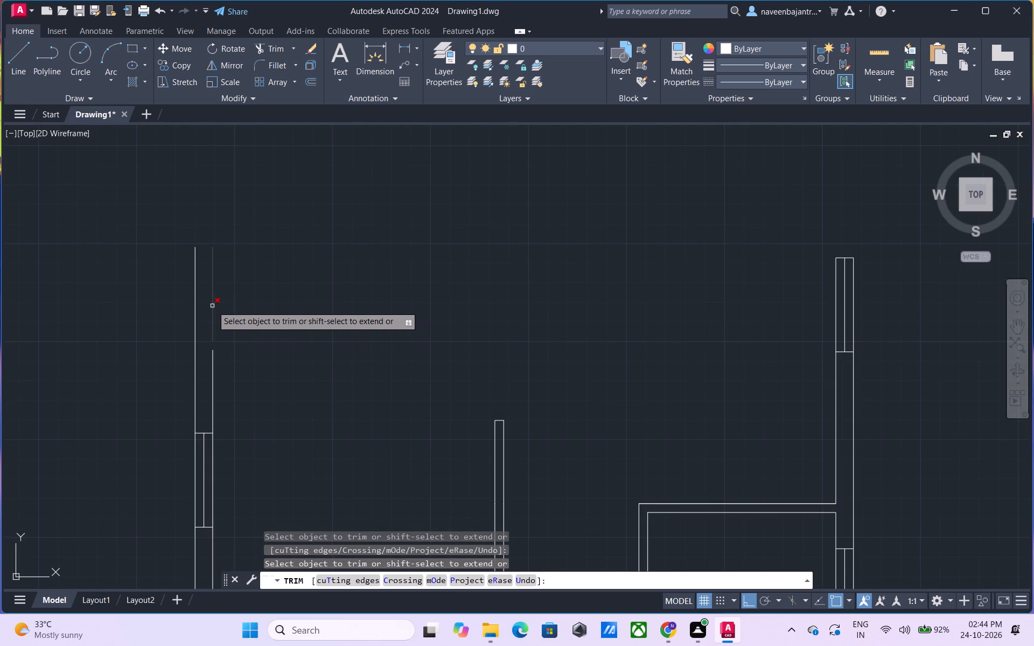
left_click(212, 306)
left_click(213, 356)
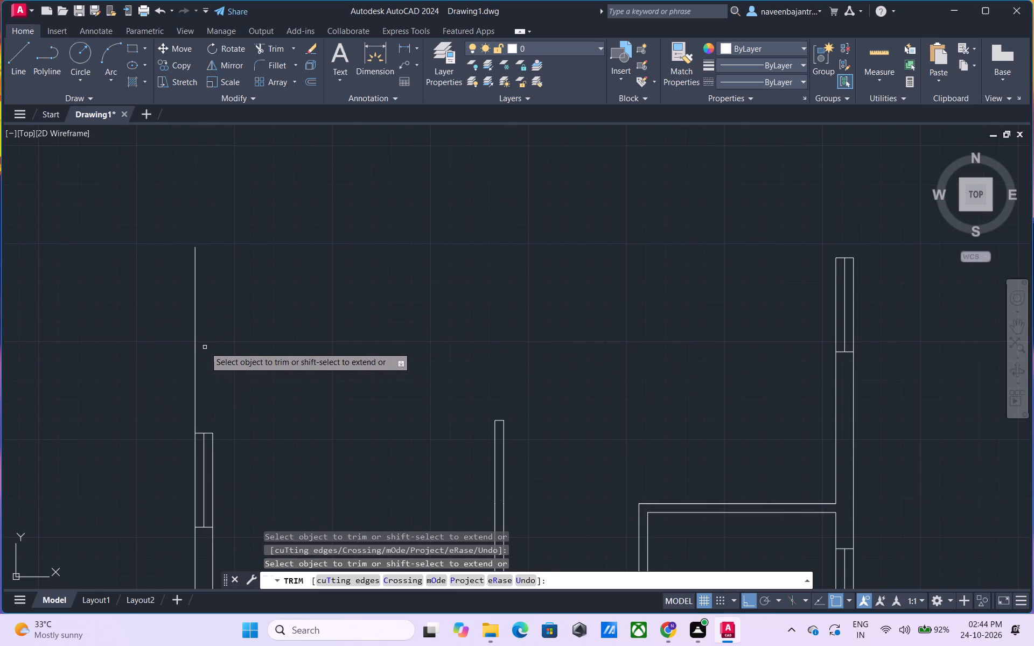
left_click(196, 336)
Trim away the left room's horizontal partition: both long lines and the short piece where it meets the vertical partition.
scroll(204, 328, "down", 3)
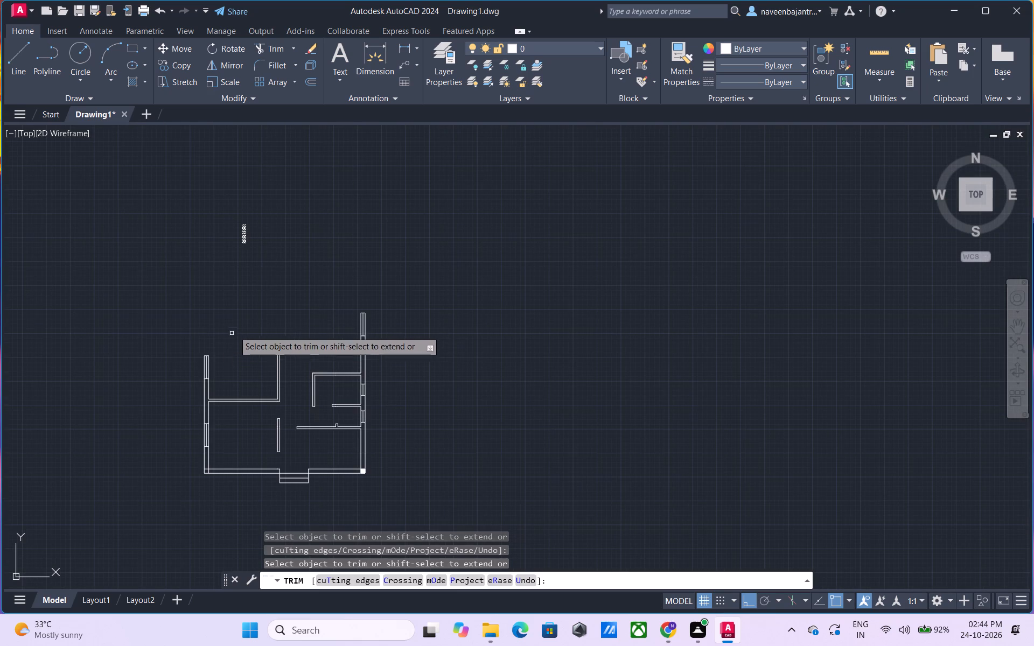
middle_click_drag(140, 362, 402, 312)
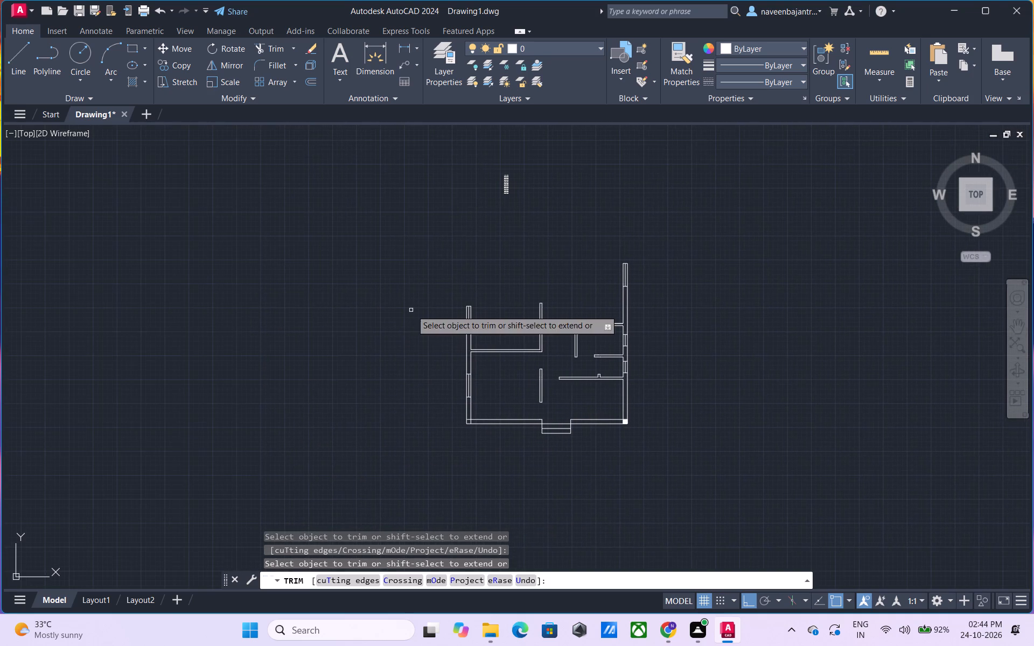
scroll(422, 365, "up", 1)
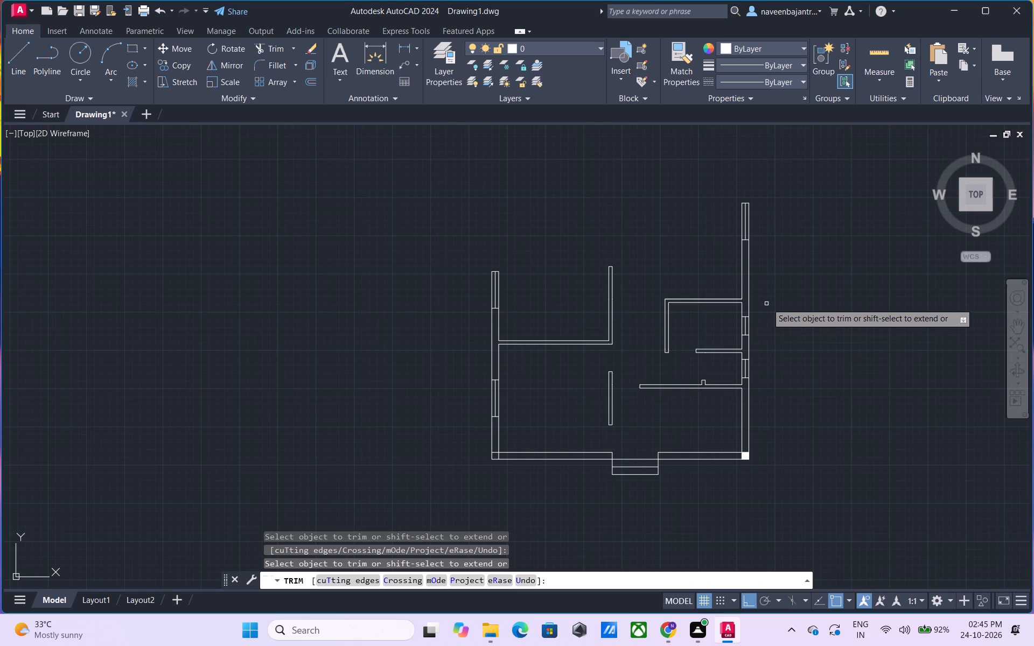
middle_click_drag(767, 303, 612, 281)
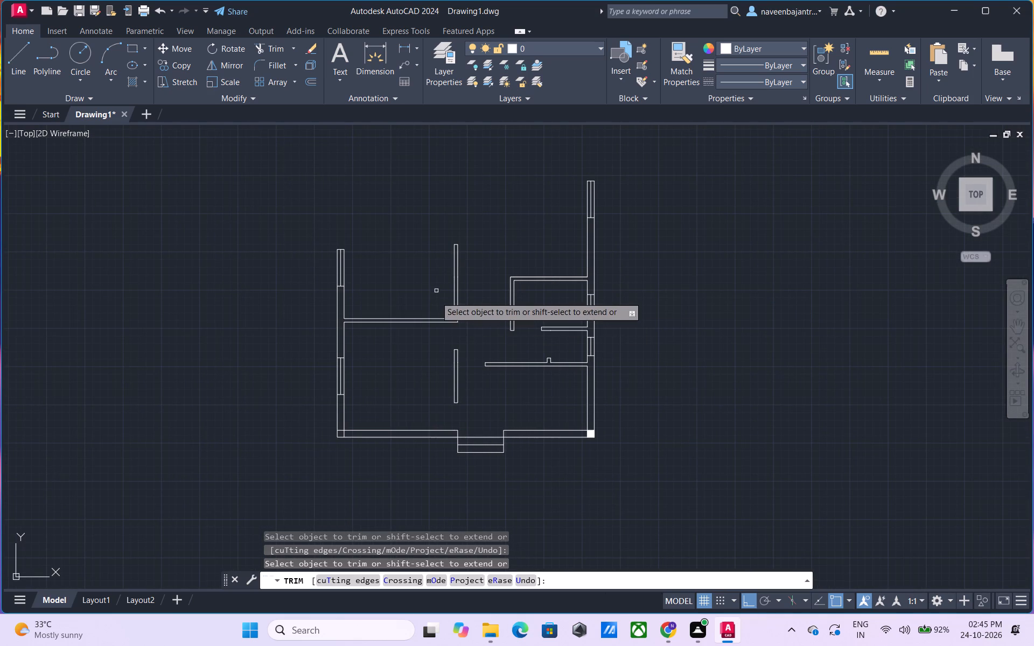
left_click(414, 322)
left_click(415, 318)
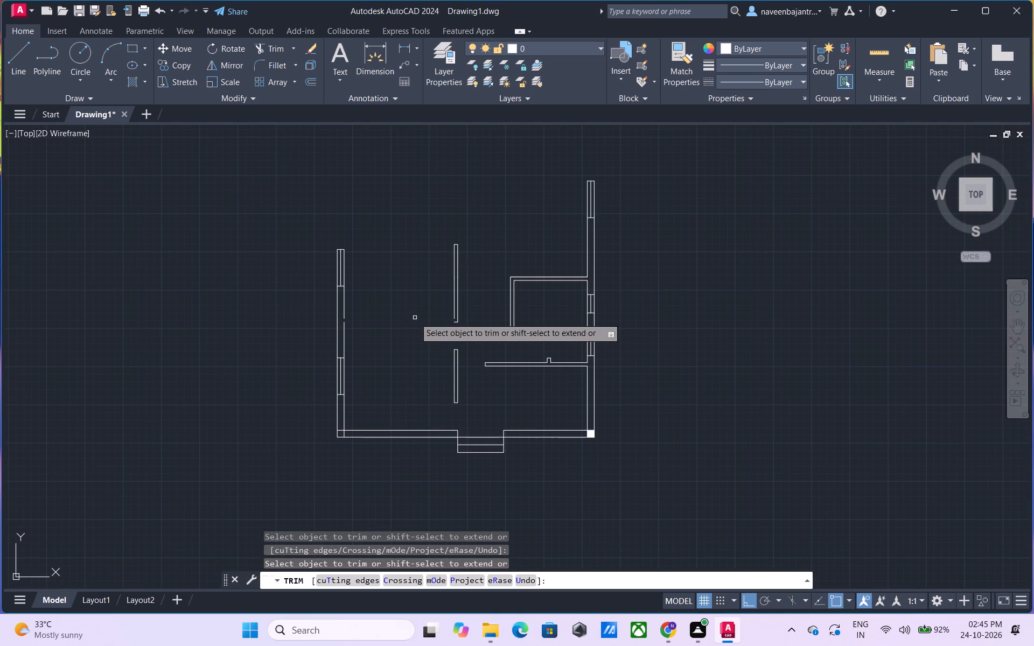
left_click(453, 323)
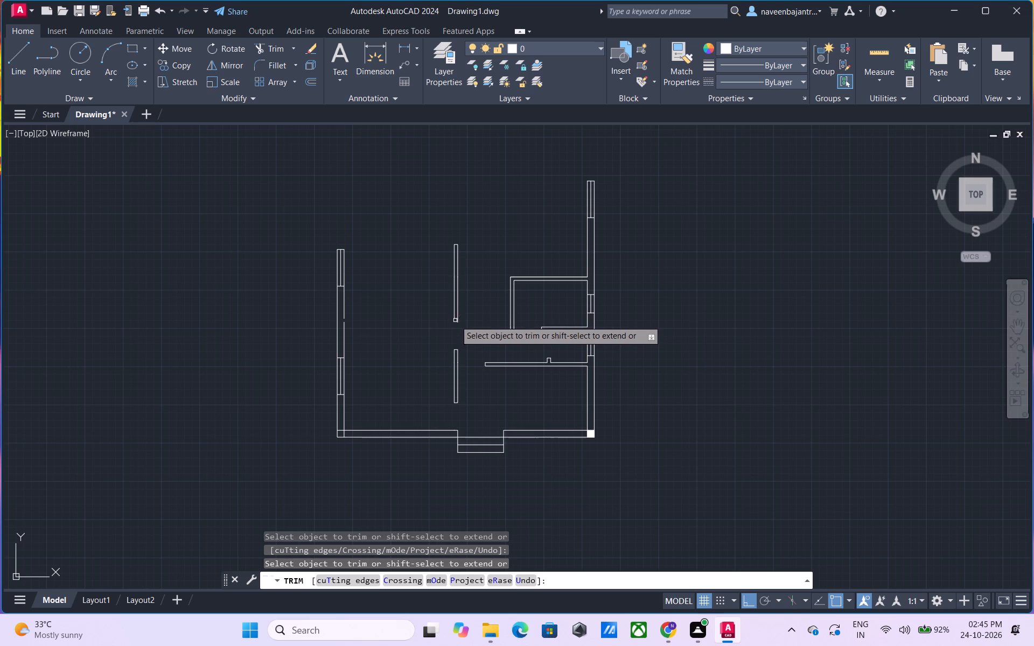
Trim away the vertical partition above the left room: both side lines, the top end line and the leftover short pieces.
left_click(456, 320)
left_click(459, 314)
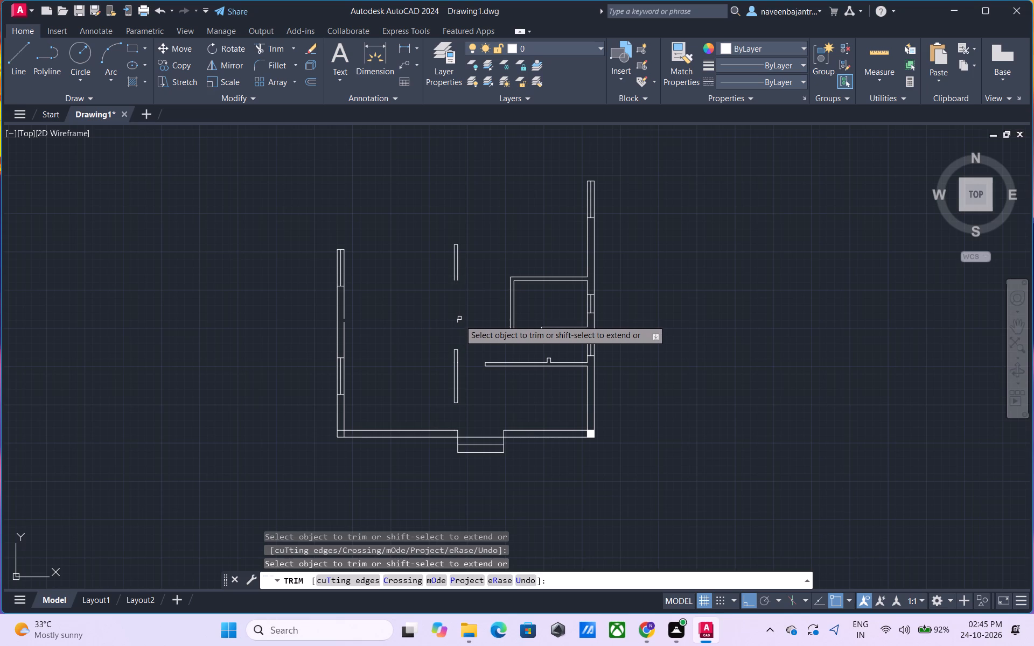
left_click(459, 320)
left_click(459, 256)
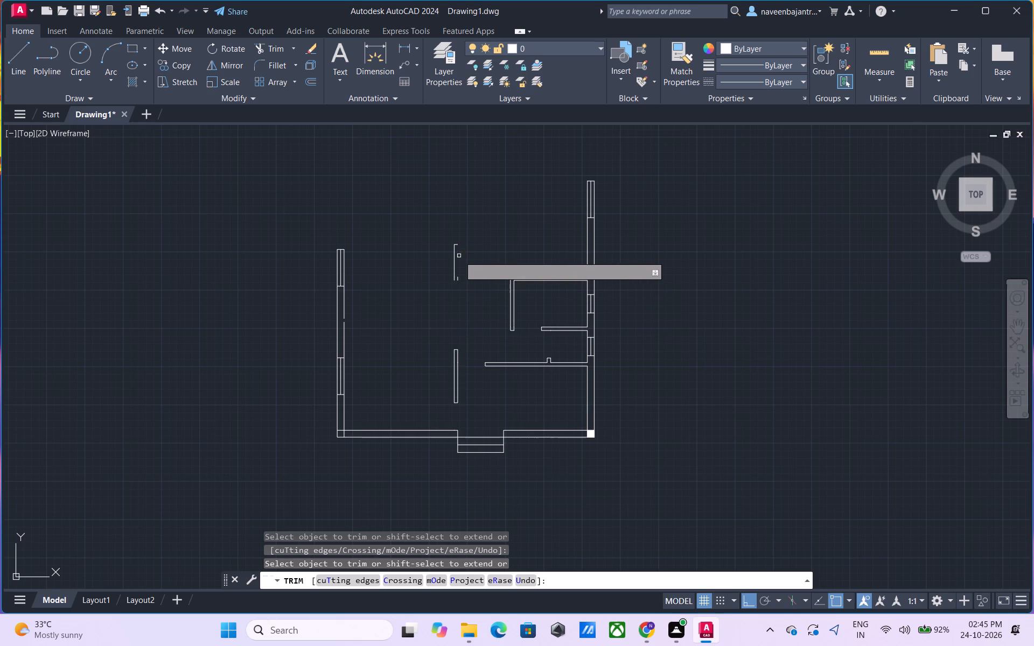
left_click(455, 257)
left_click(455, 244)
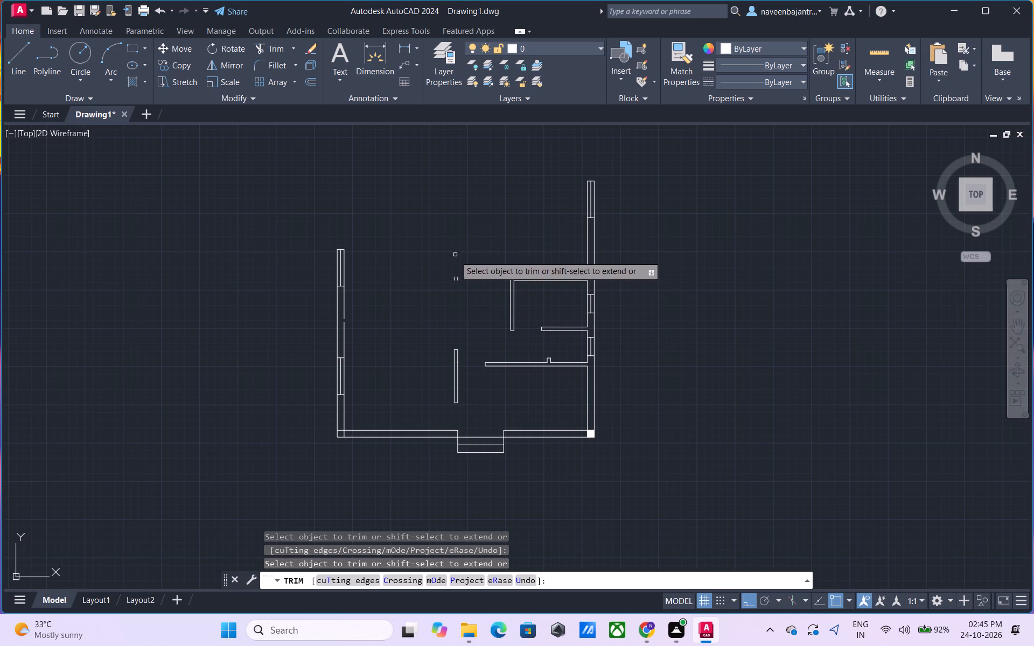
left_click(453, 278)
left_click(457, 279)
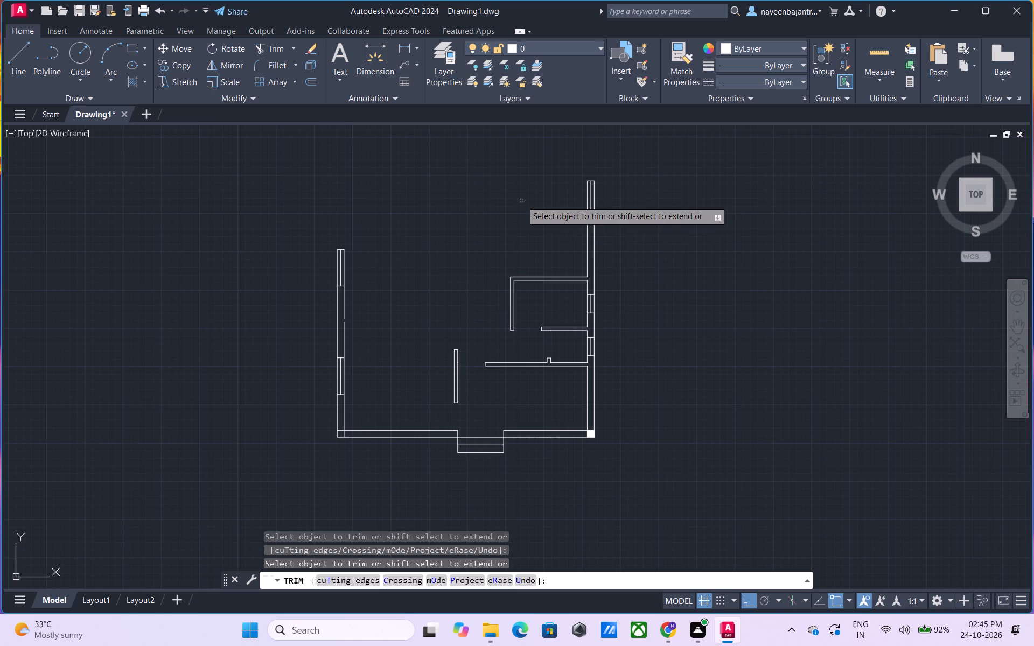
Trim away the right wall's uppermost window: its inner and outer lines, both end lines and the centre line.
scroll(593, 176, "up", 2)
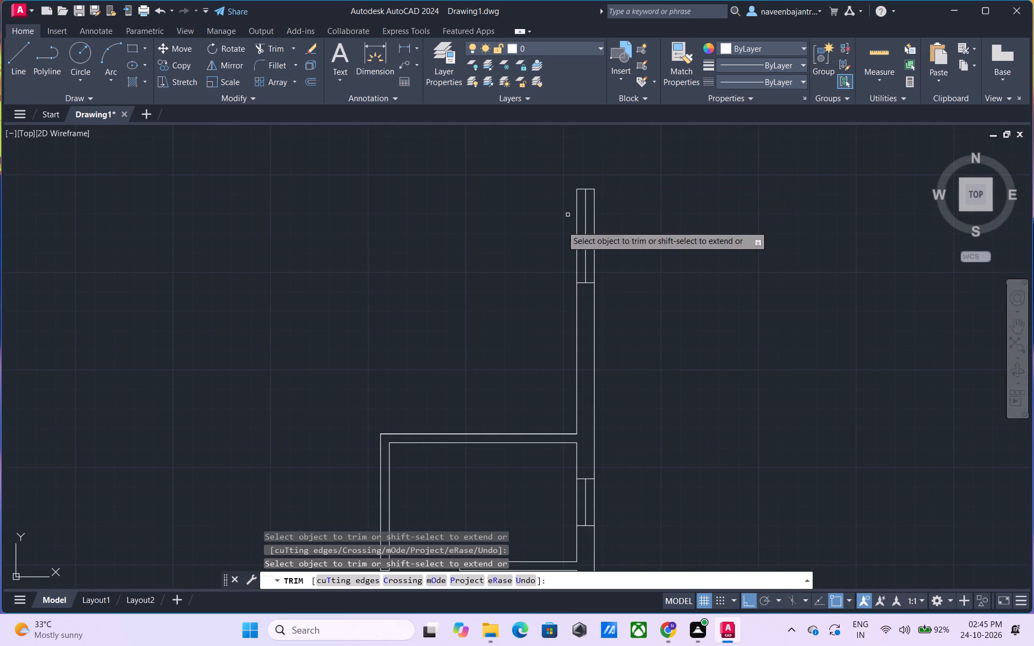
left_click(577, 252)
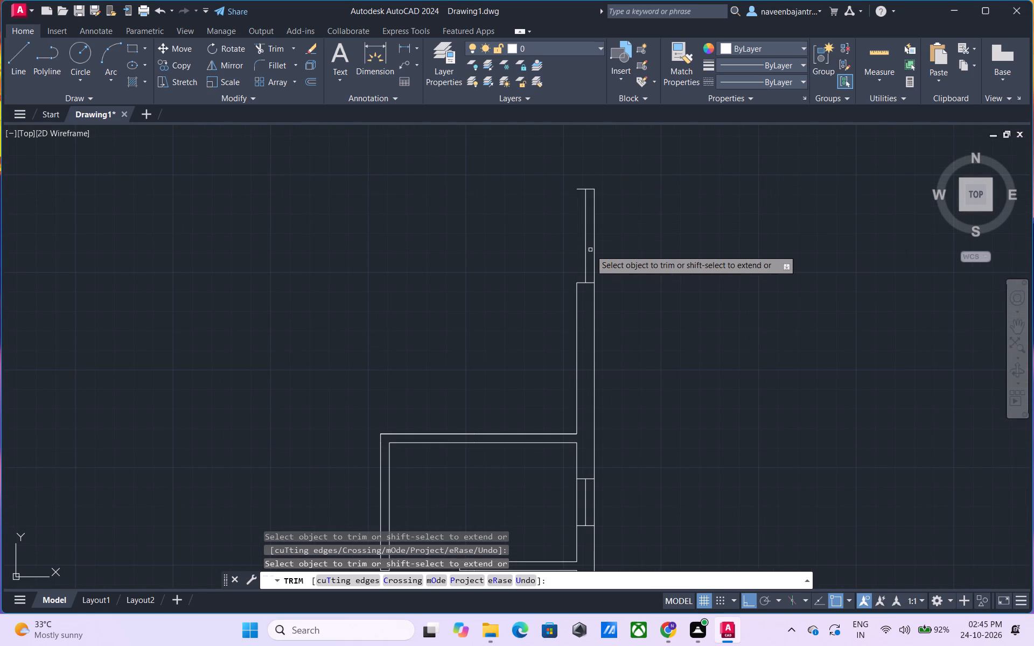
left_click(592, 248)
left_click(589, 284)
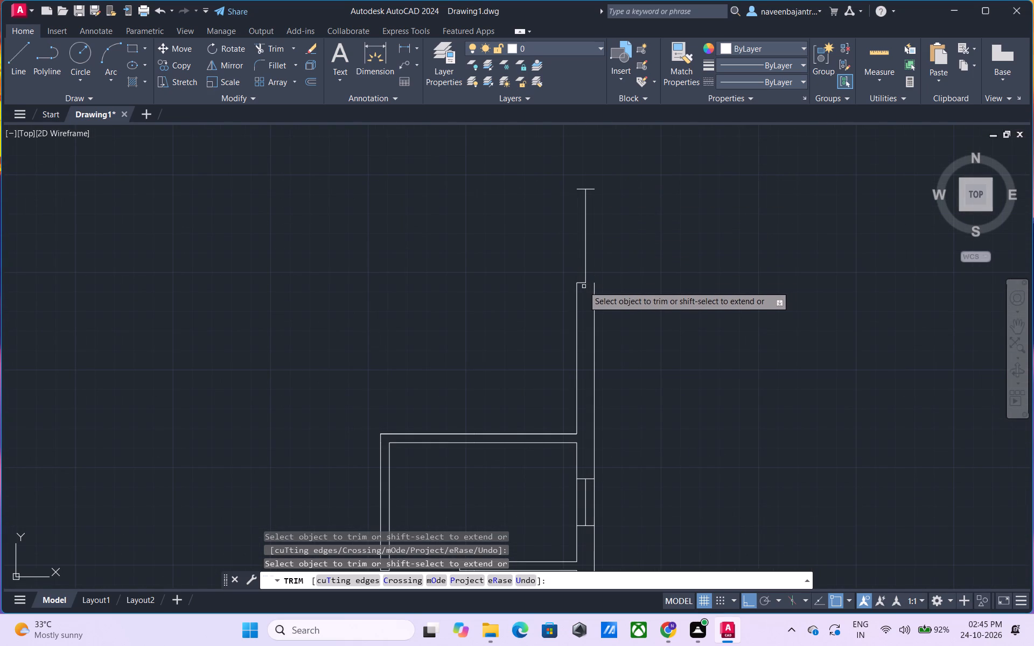
left_click(582, 283)
left_click(584, 268)
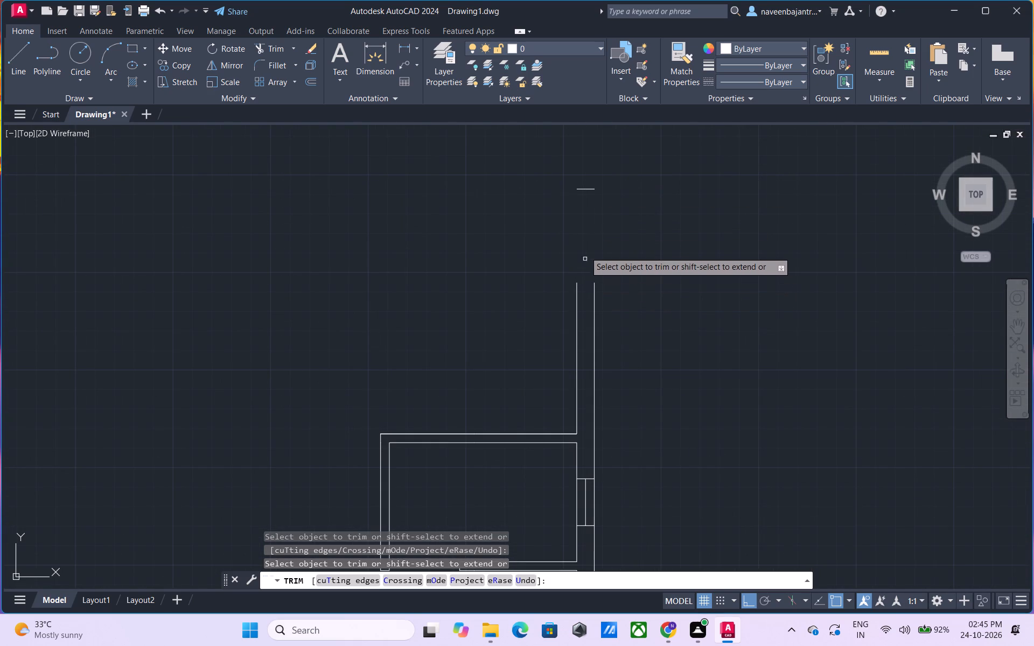
left_click(586, 190)
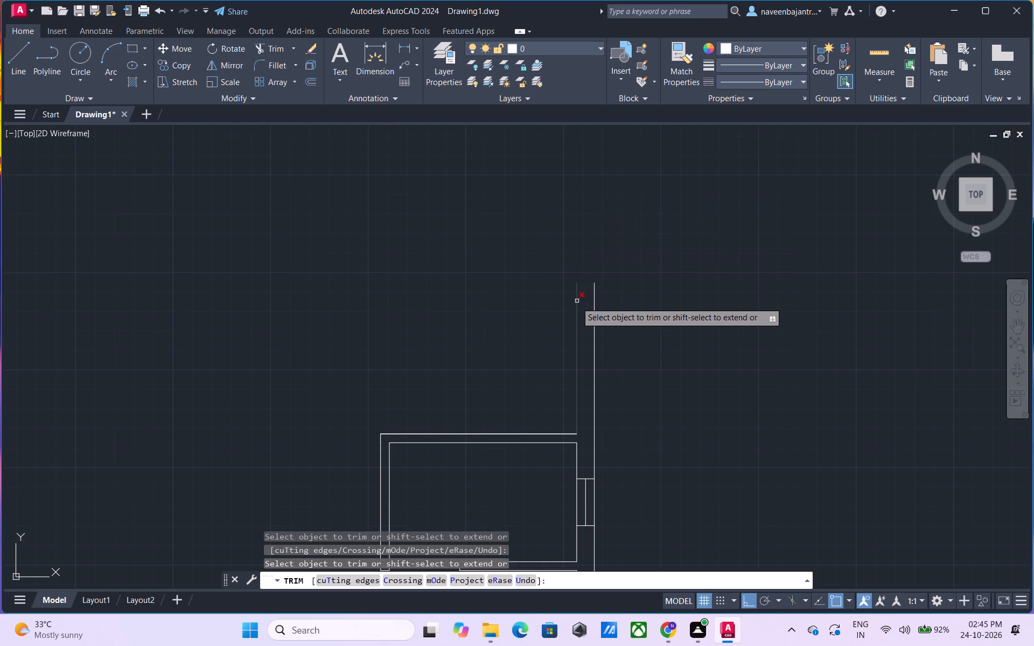
Trim away the right wall's inner and outer lines down to its uppermost remaining window.
left_click(576, 302)
left_click(596, 331)
scroll(596, 331, "down", 2)
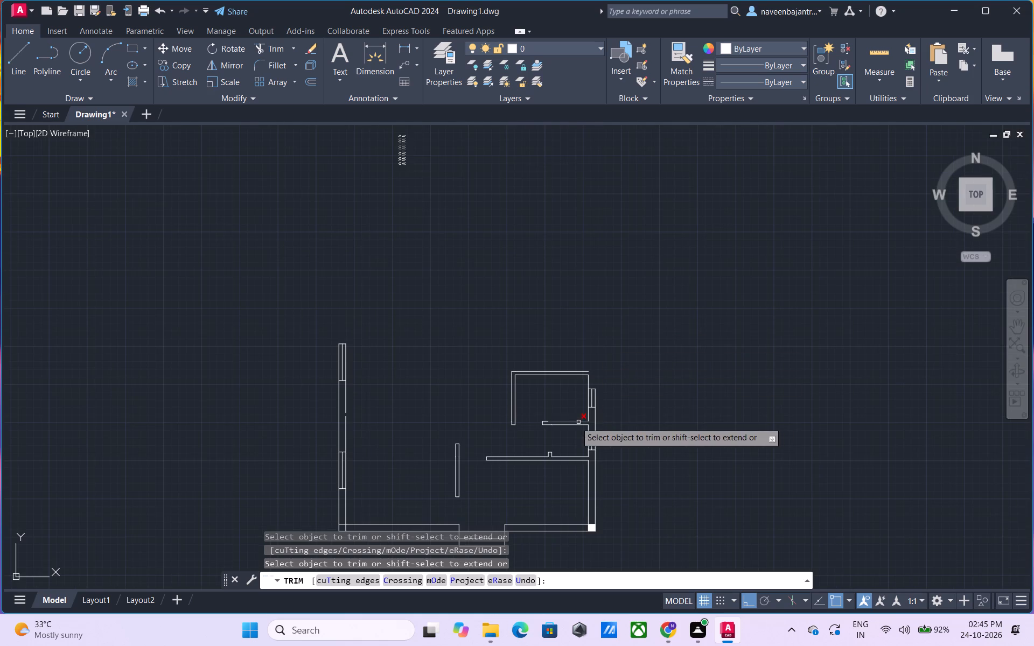
middle_click_drag(522, 378, 520, 355)
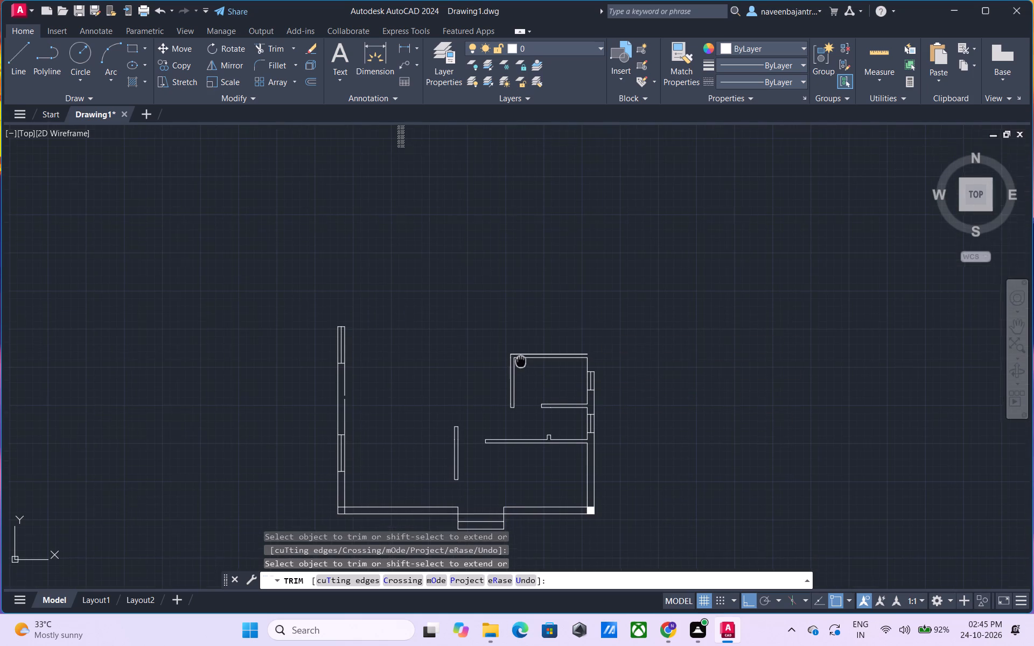
middle_click_drag(520, 355, 518, 340)
scroll(556, 356, "up", 2)
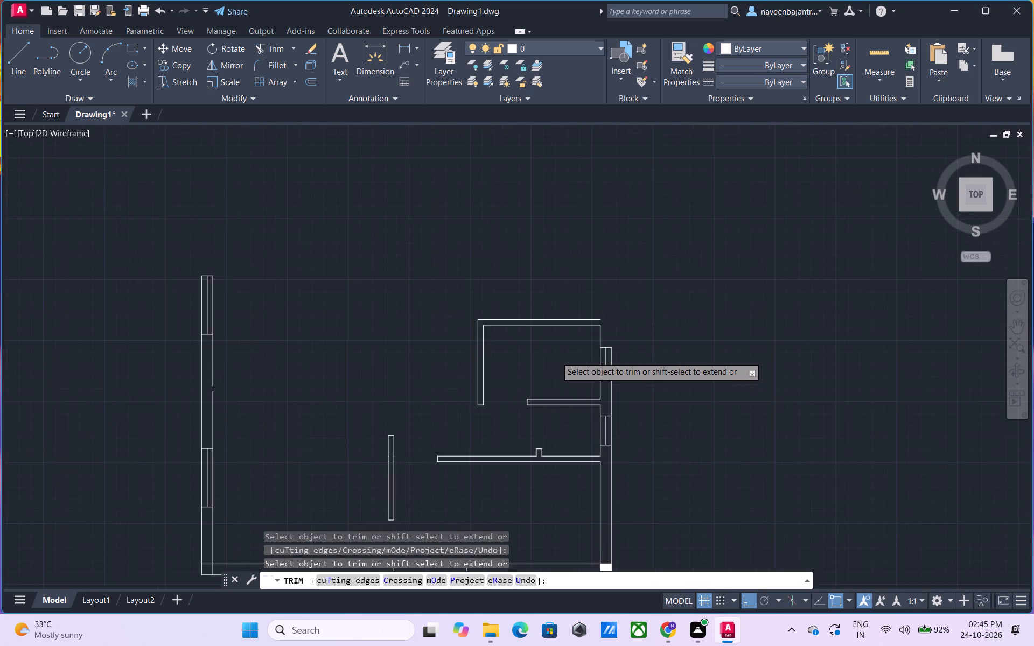
left_click(626, 328)
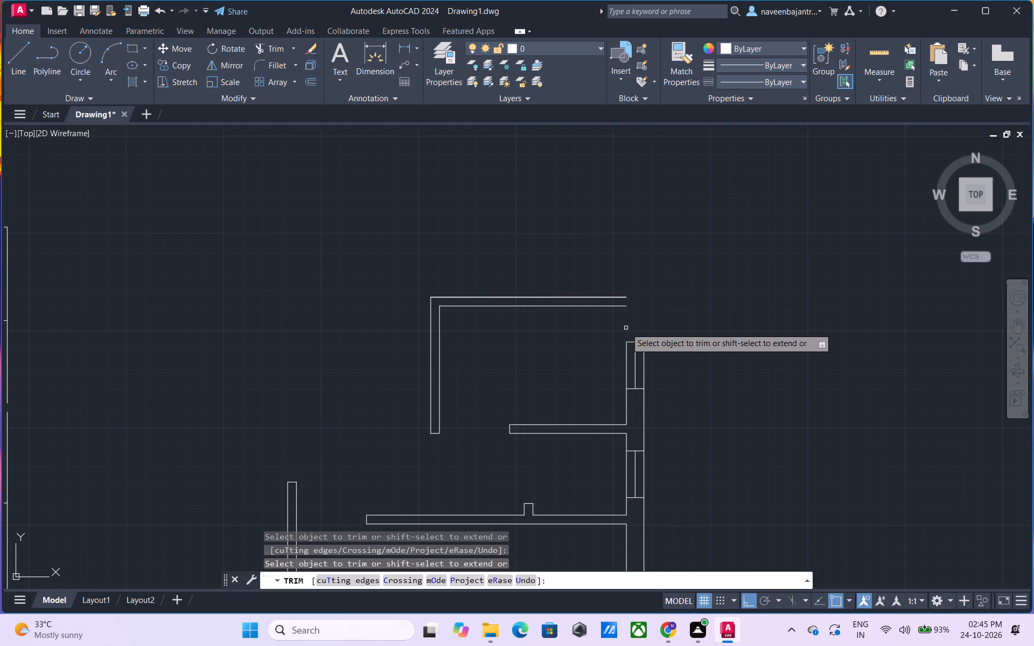
Trim away the upper-right room's top horizontal partition: both long lines and the corner pieces at the vertical partition.
left_click(533, 306)
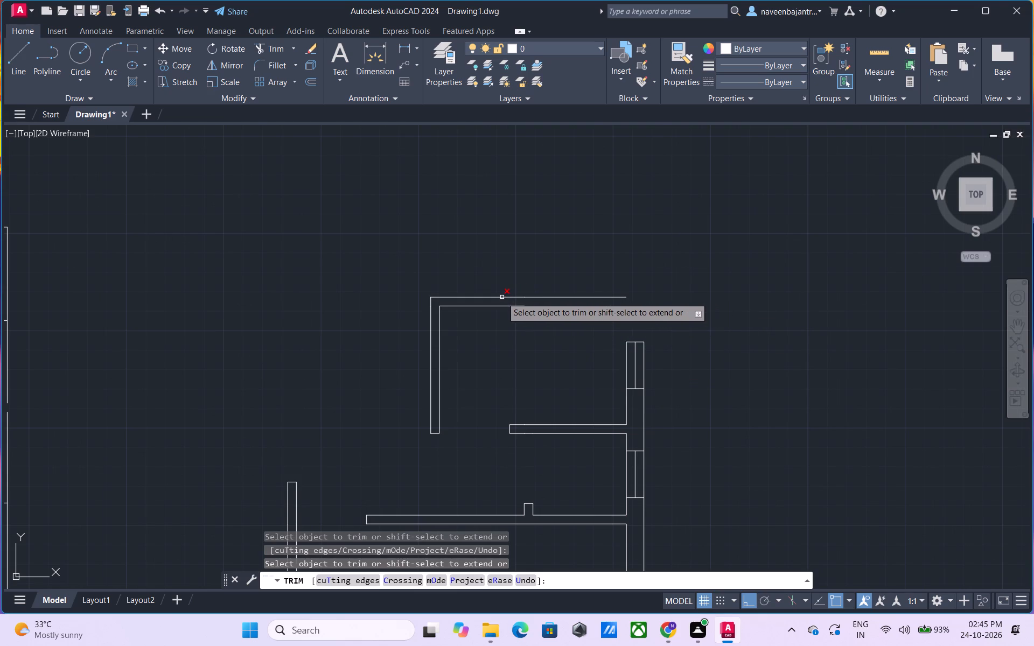
left_click(547, 297)
left_click(547, 297)
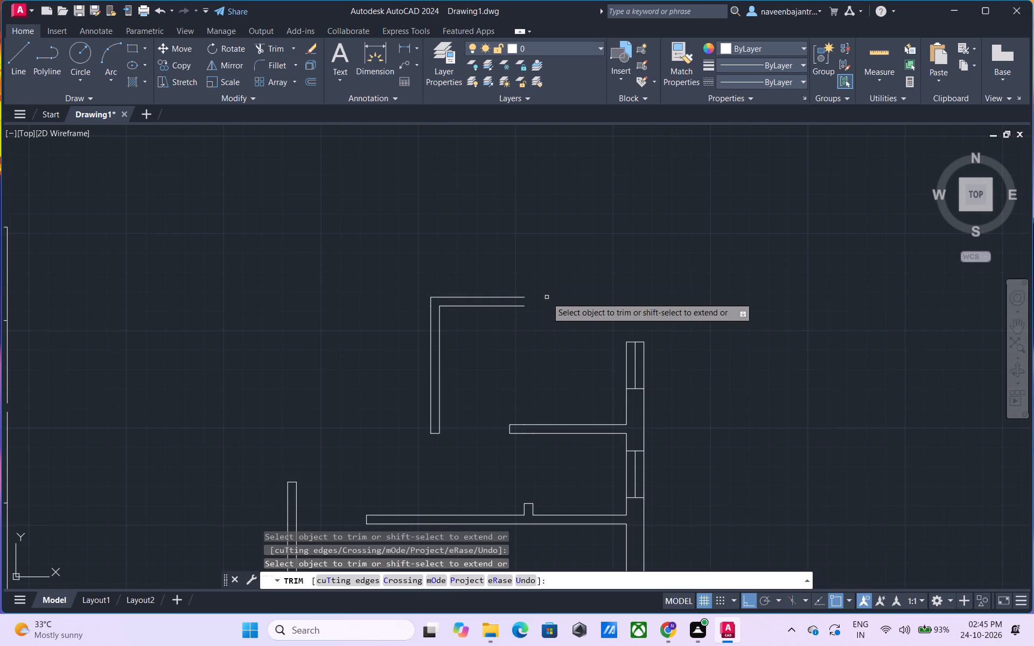
left_click(493, 305)
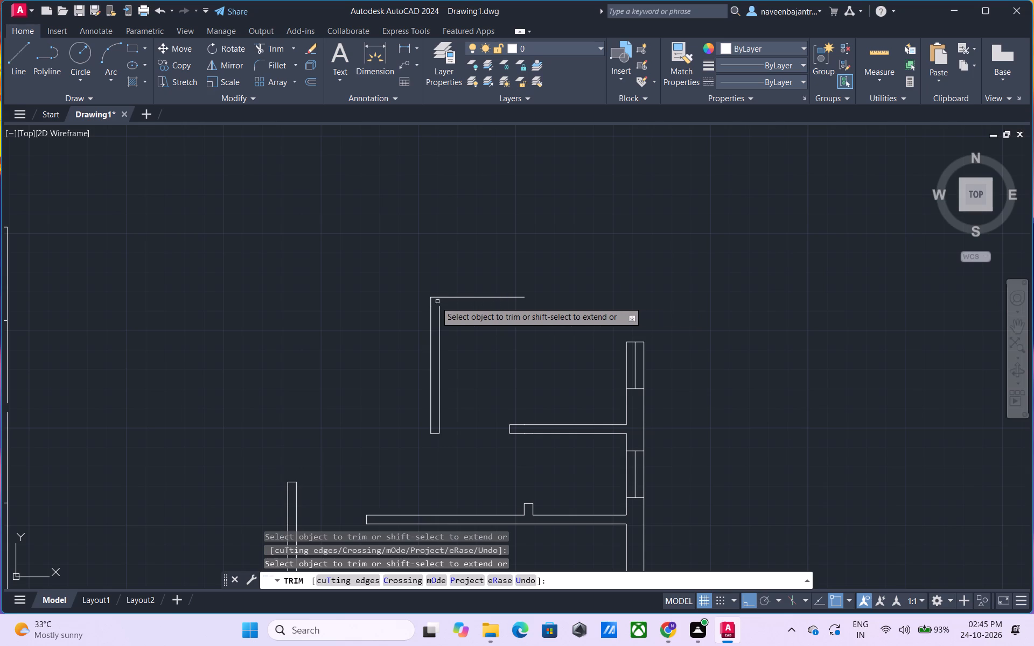
left_click(431, 301)
left_click(435, 296)
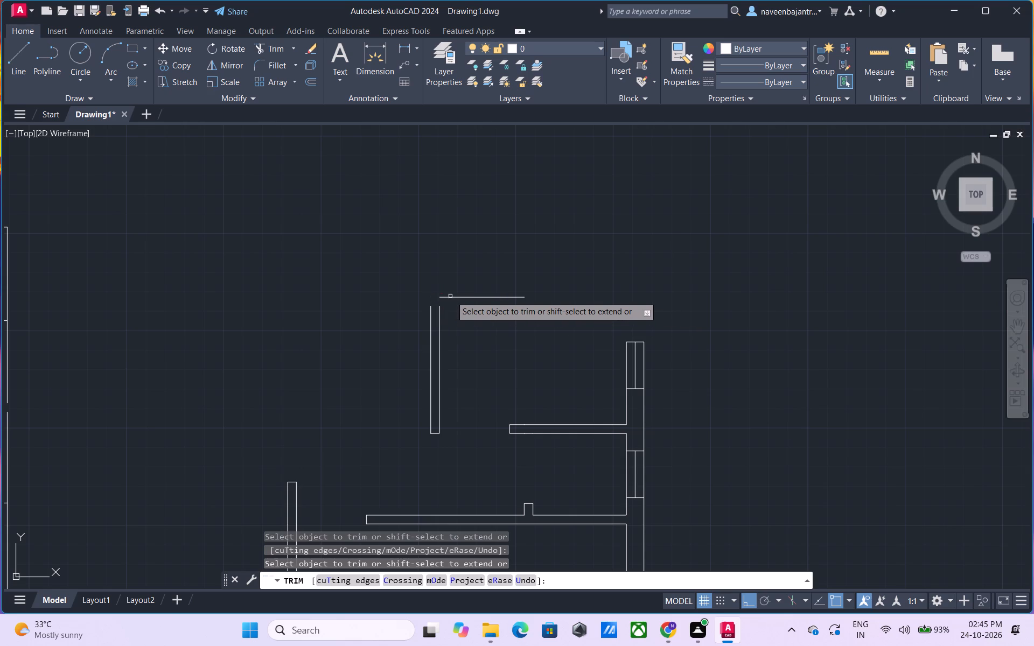
left_click(451, 296)
Trim away the upper-right room's vertical partition: both side lines, the lower end line and the leftover short pieces.
middle_click_drag(500, 322, 486, 292)
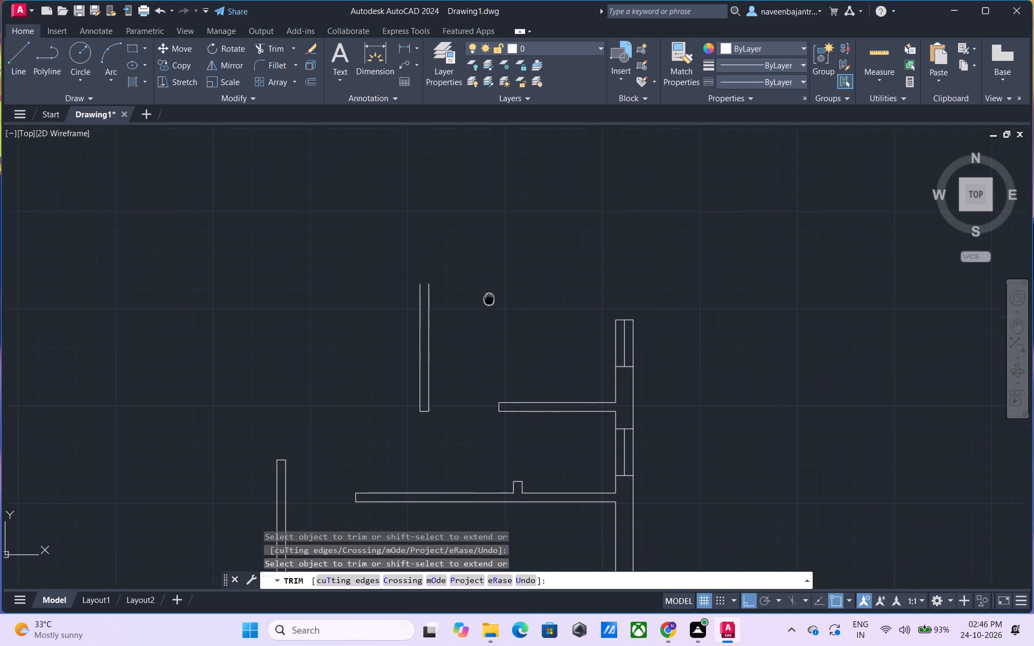
middle_click_drag(486, 292, 479, 275)
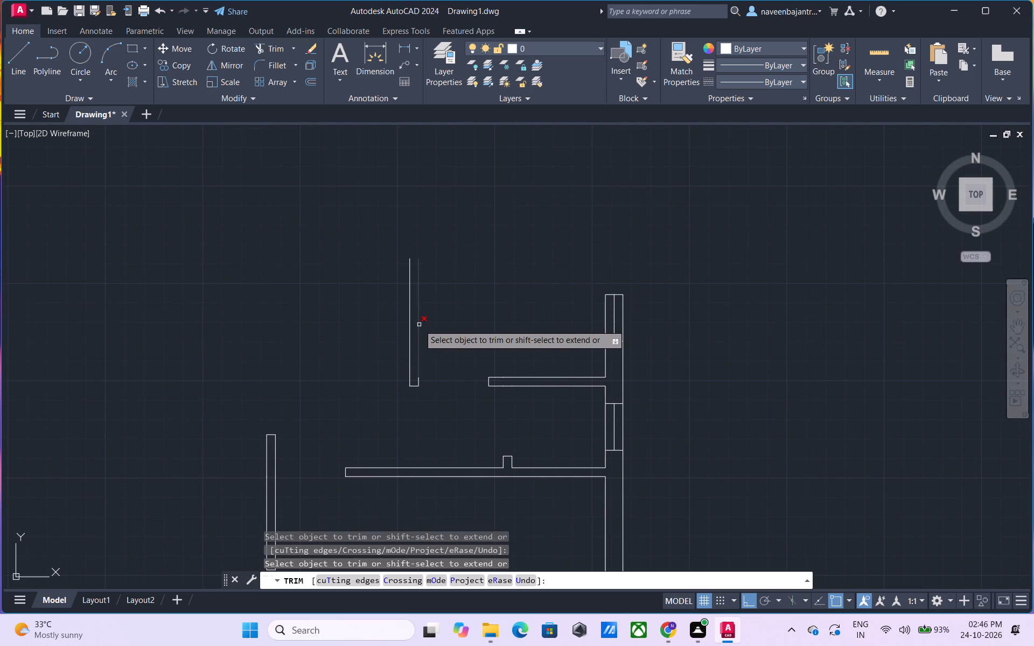
left_click(419, 325)
left_click(411, 331)
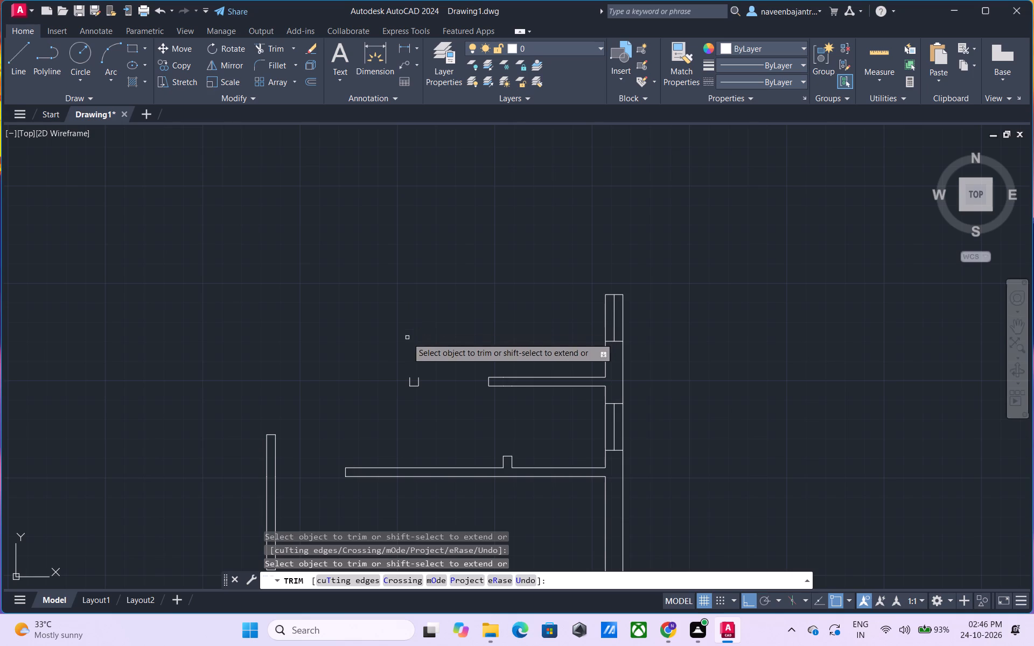
left_click(409, 377)
left_click(413, 386)
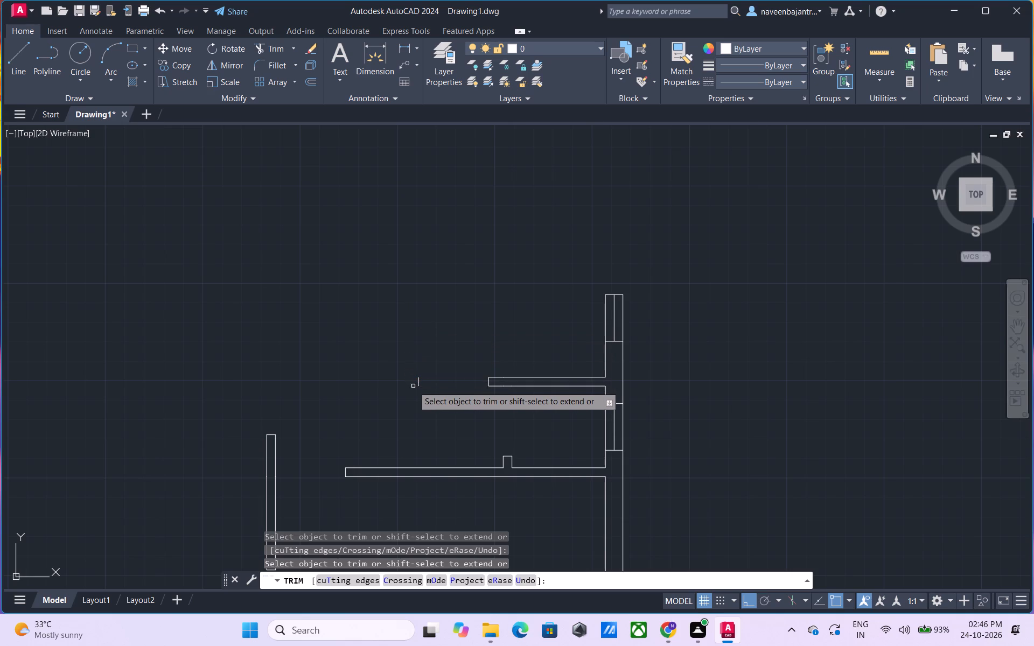
left_click(417, 383)
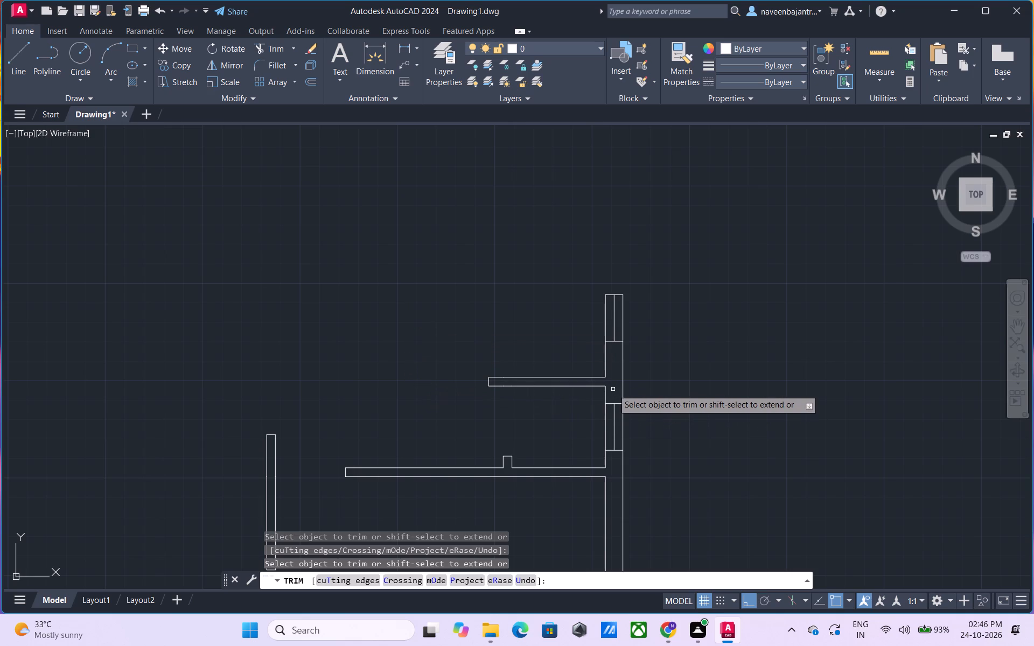
Trim away the right wall's inner line pieces directly below and above the short upper horizontal partition.
left_click(604, 394)
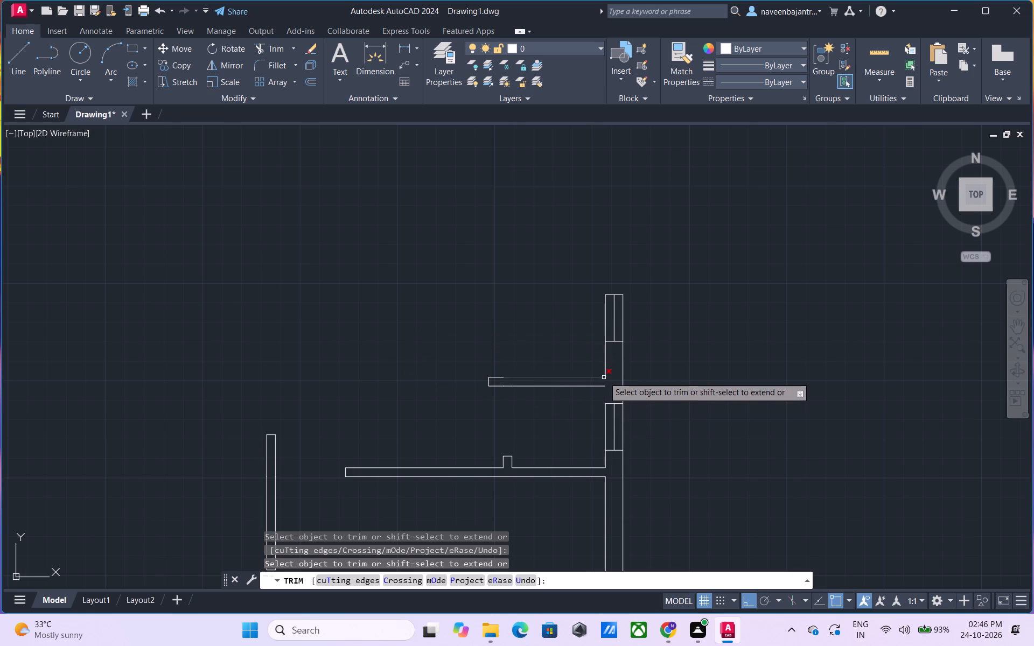
left_click(604, 370)
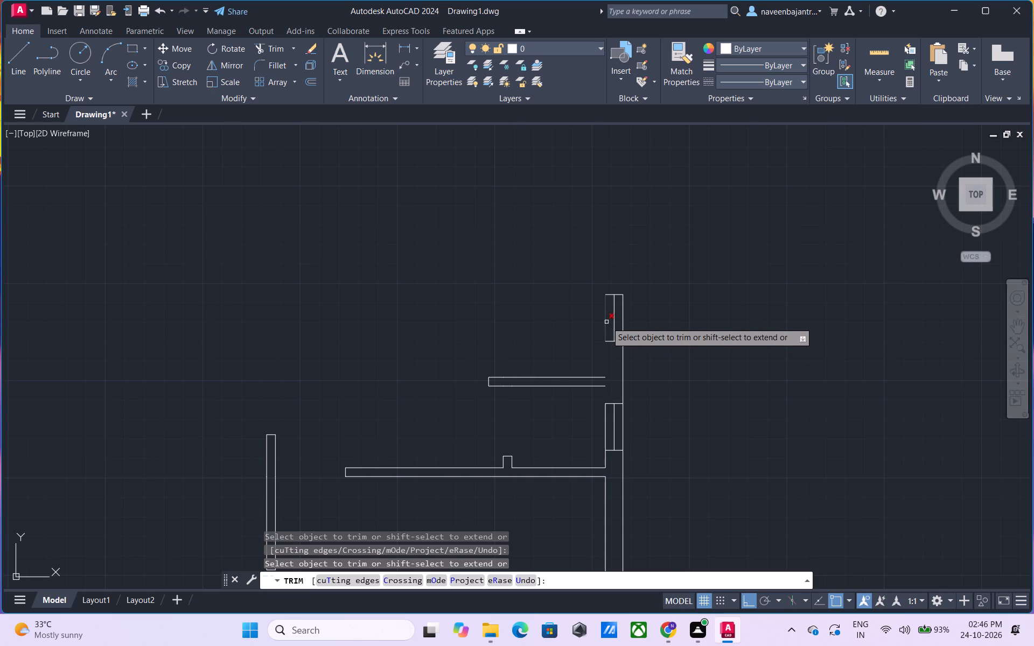
Trim away the right wall's uppermost remaining window: both side lines, both end lines and the centre line.
left_click(606, 322)
left_click(624, 310)
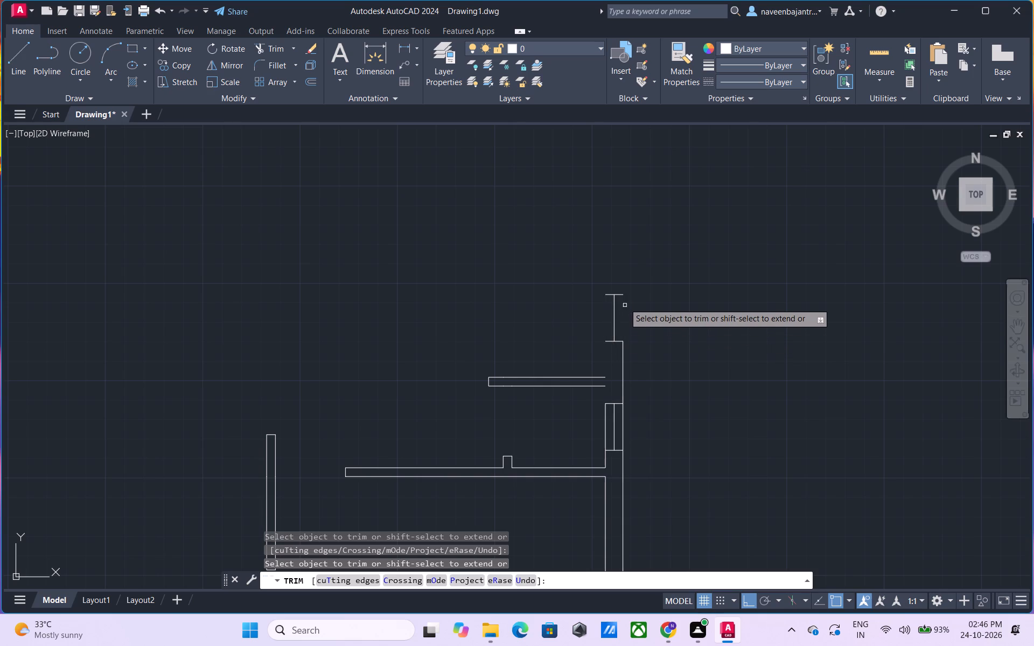
left_click(621, 294)
left_click(607, 341)
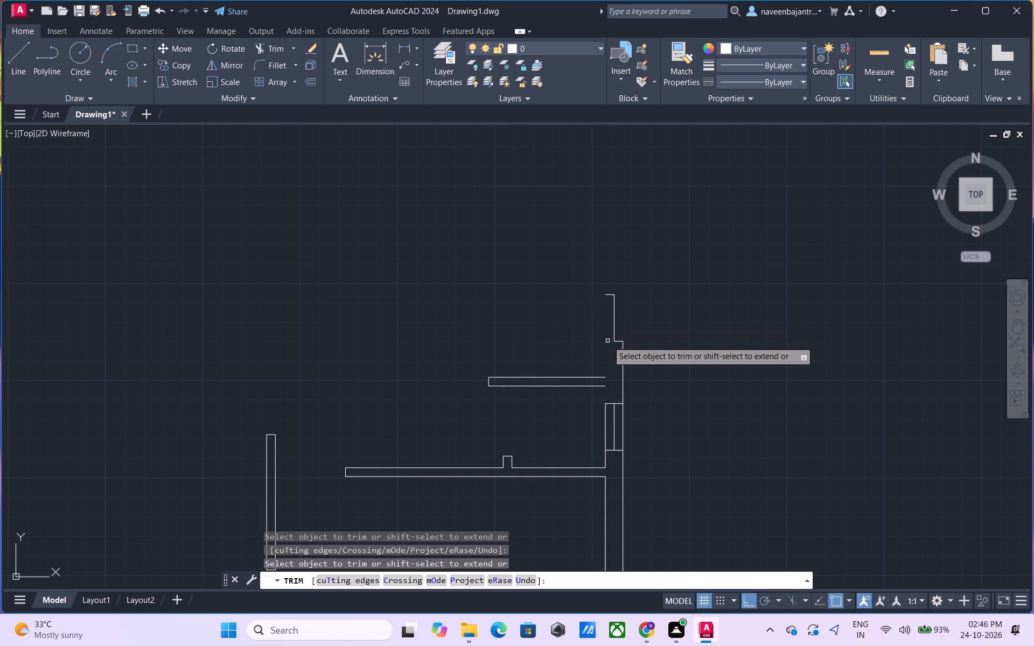
left_click(619, 342)
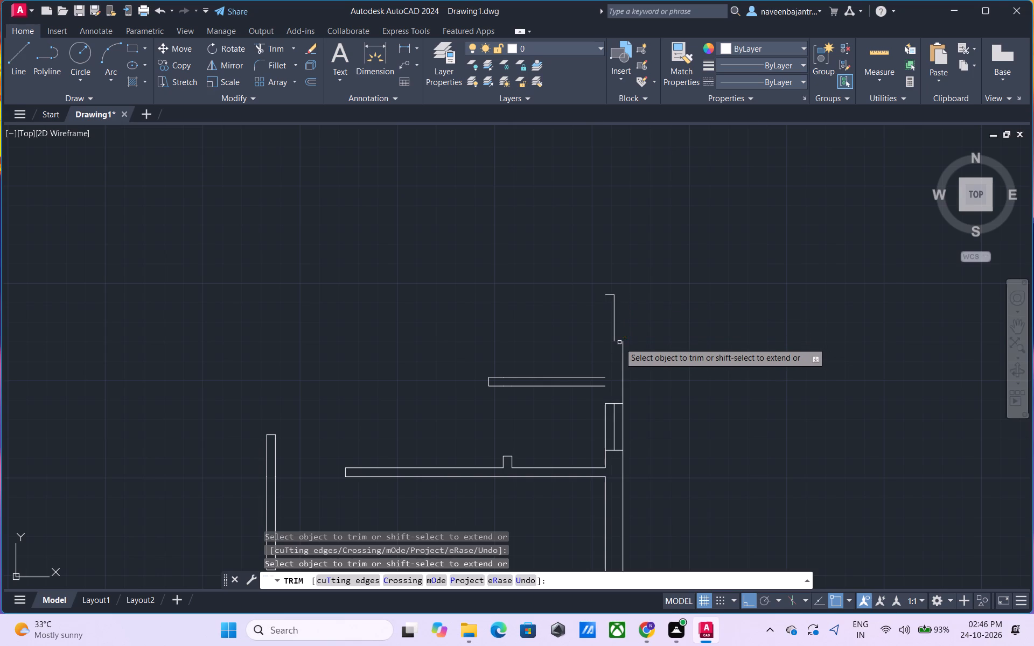
left_click(616, 335)
left_click(607, 296)
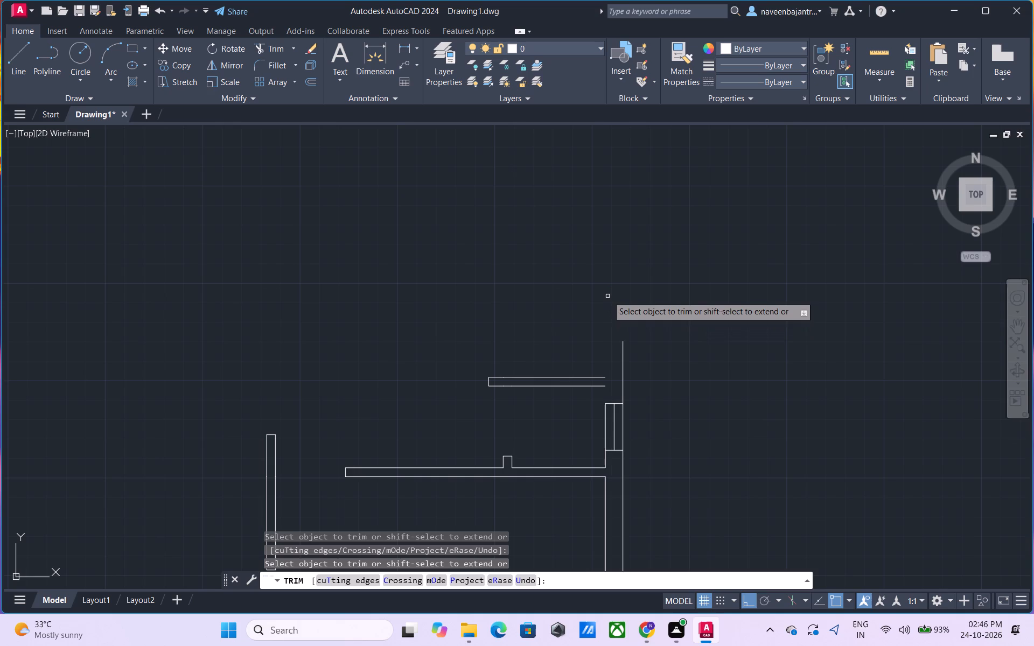
Trim away the right wall's outer line above its last remaining window.
middle_click_drag(633, 346, 616, 284)
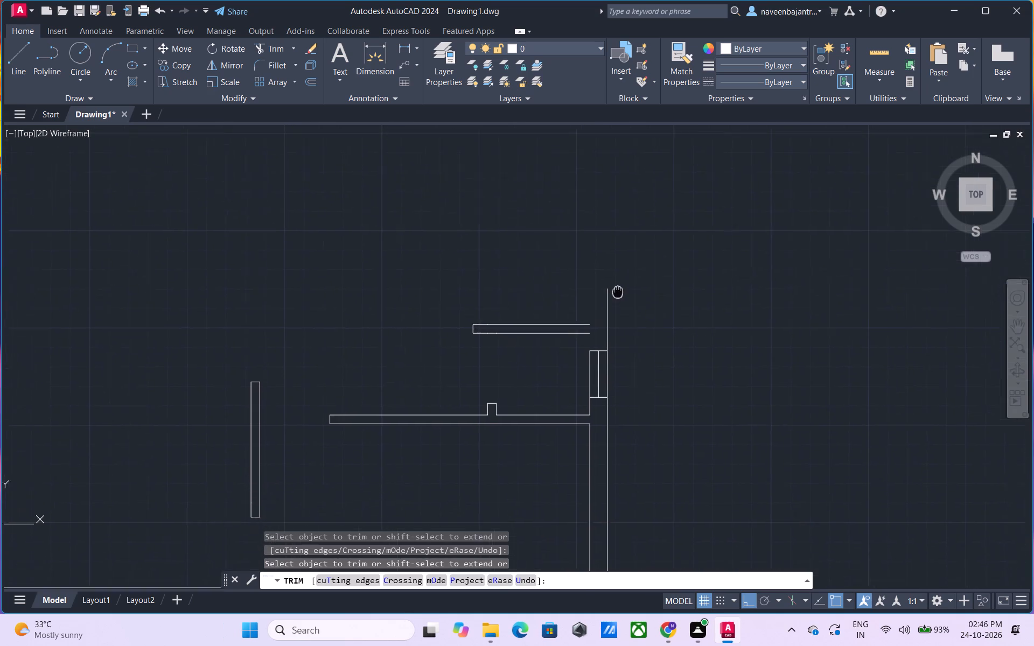
middle_click_drag(616, 284, 612, 256)
left_click(602, 292)
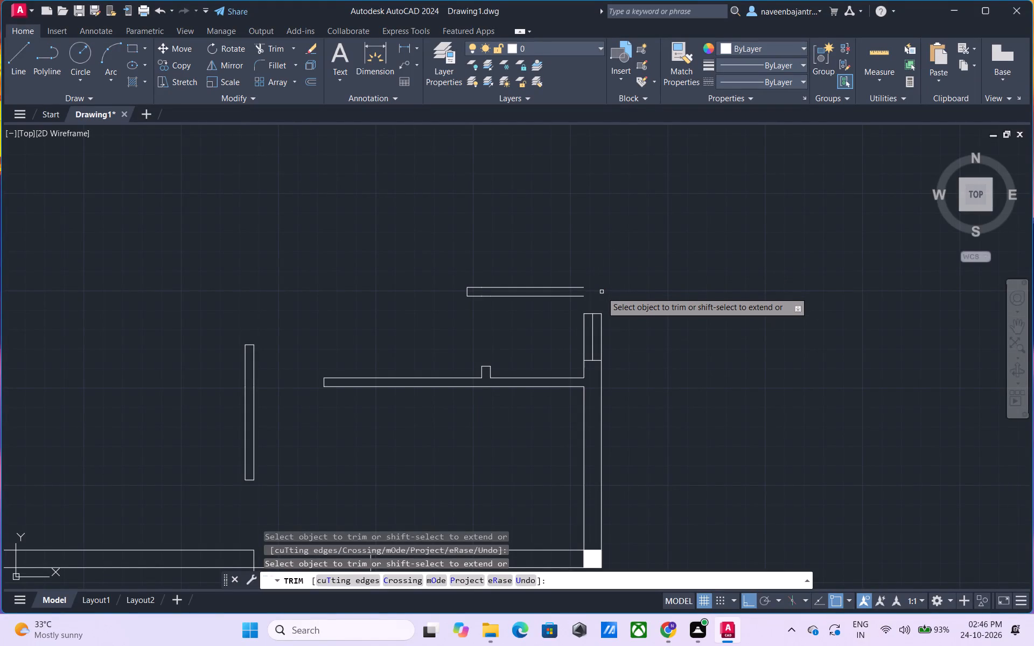
Trim away the short upper horizontal partition: both long lines, its end line and the leftover pieces.
left_click(577, 297)
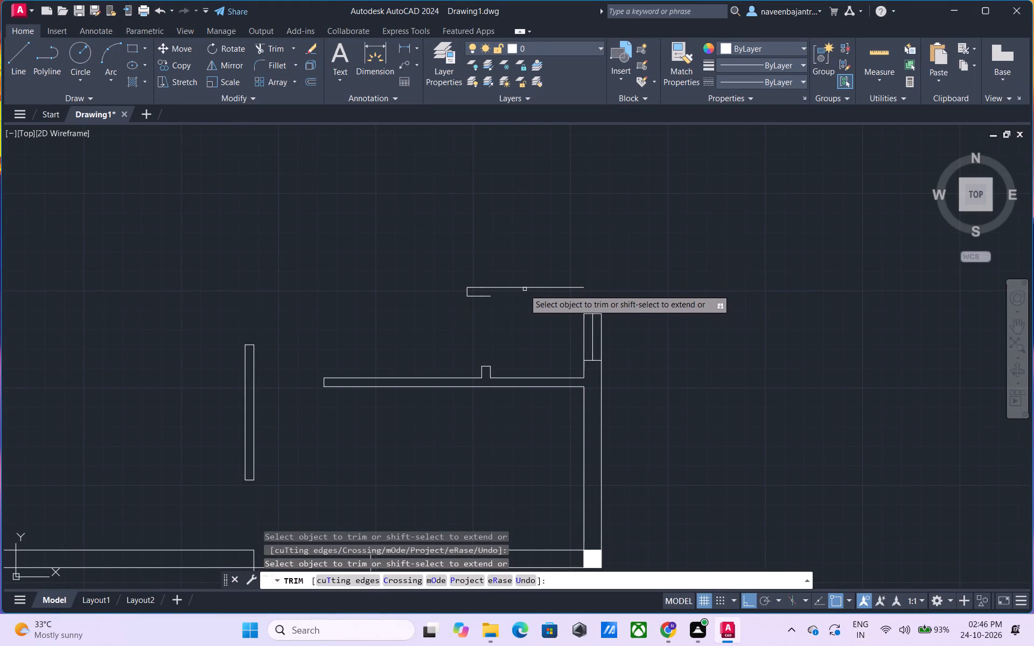
left_click_drag(507, 287, 493, 287)
left_click_drag(472, 287, 465, 288)
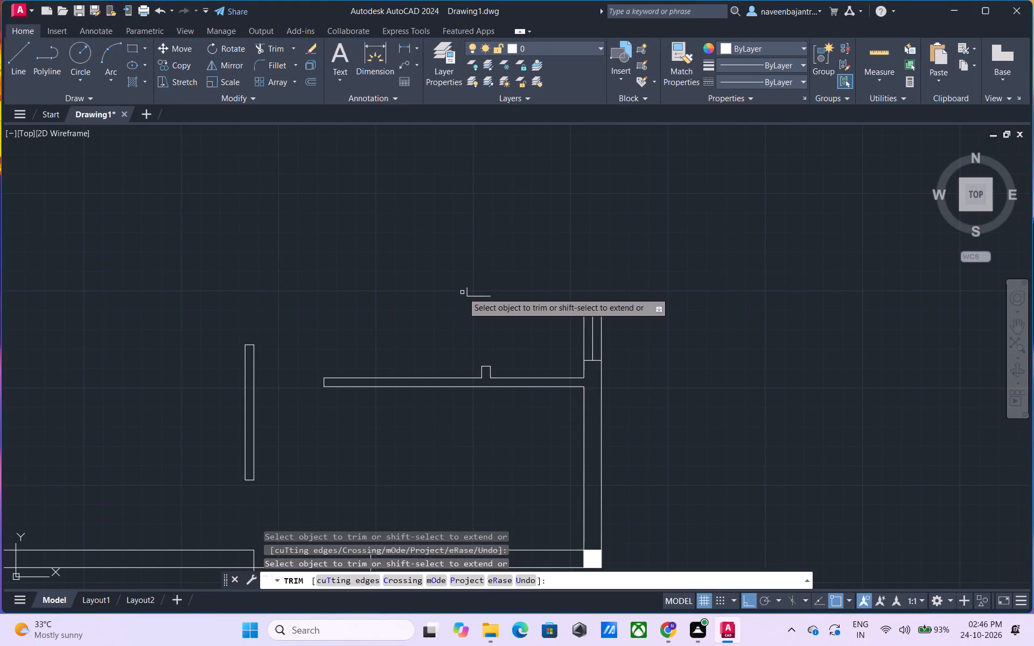
left_click(467, 292)
left_click(478, 296)
left_click(487, 297)
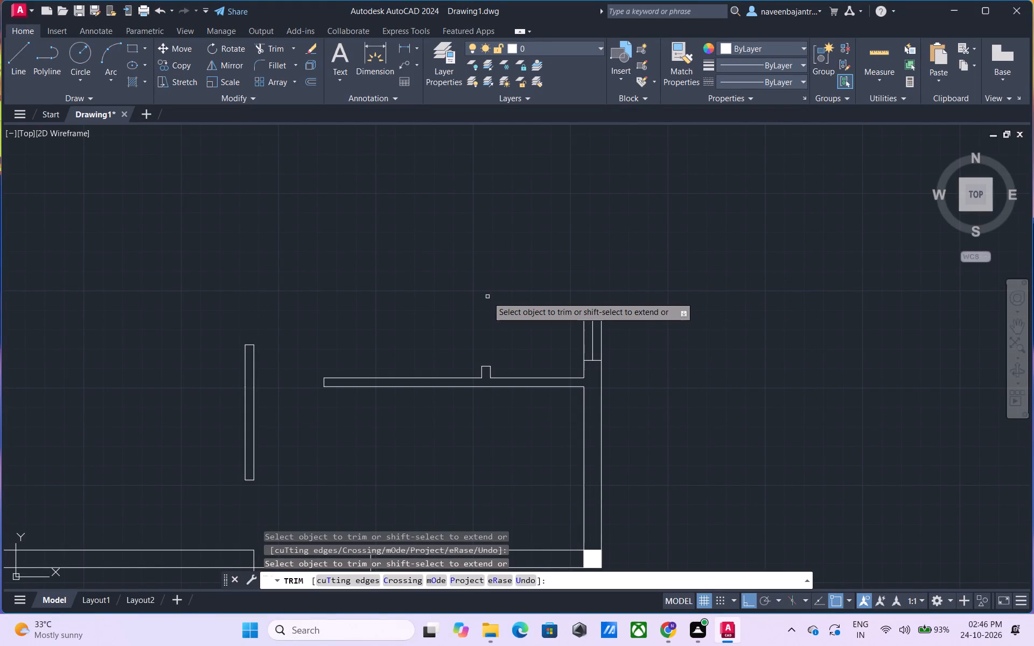
Trim away the right wall's inner line between the last window and the partition, and its outer line below the window.
scroll(609, 289, "down", 1)
middle_click_drag(647, 330, 646, 328)
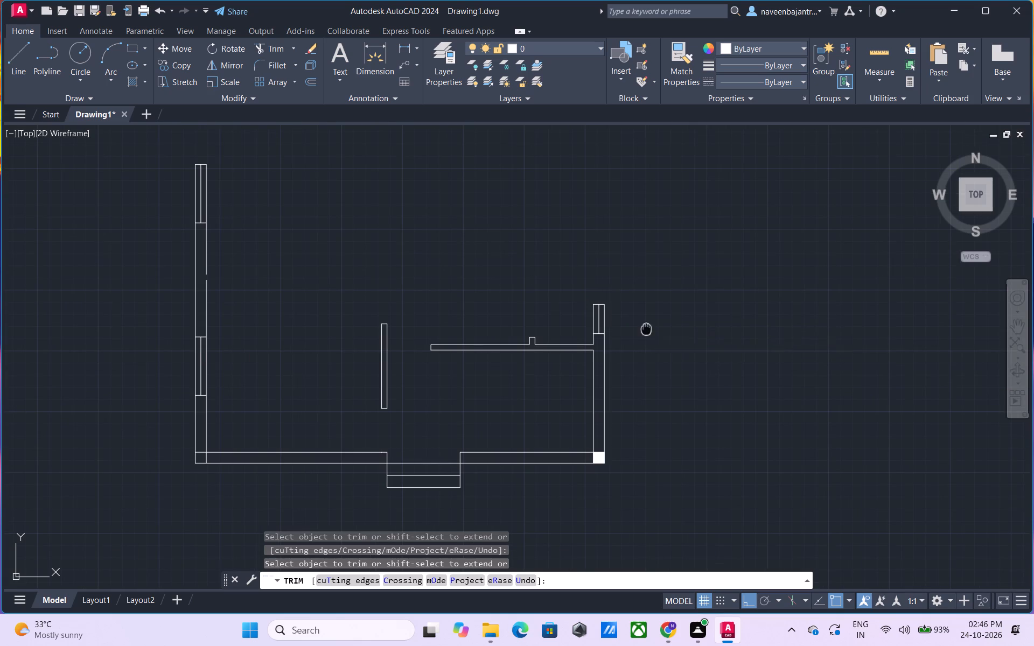
middle_click_drag(646, 328, 636, 314)
scroll(616, 314, "up", 1)
scroll(614, 314, "down", 1)
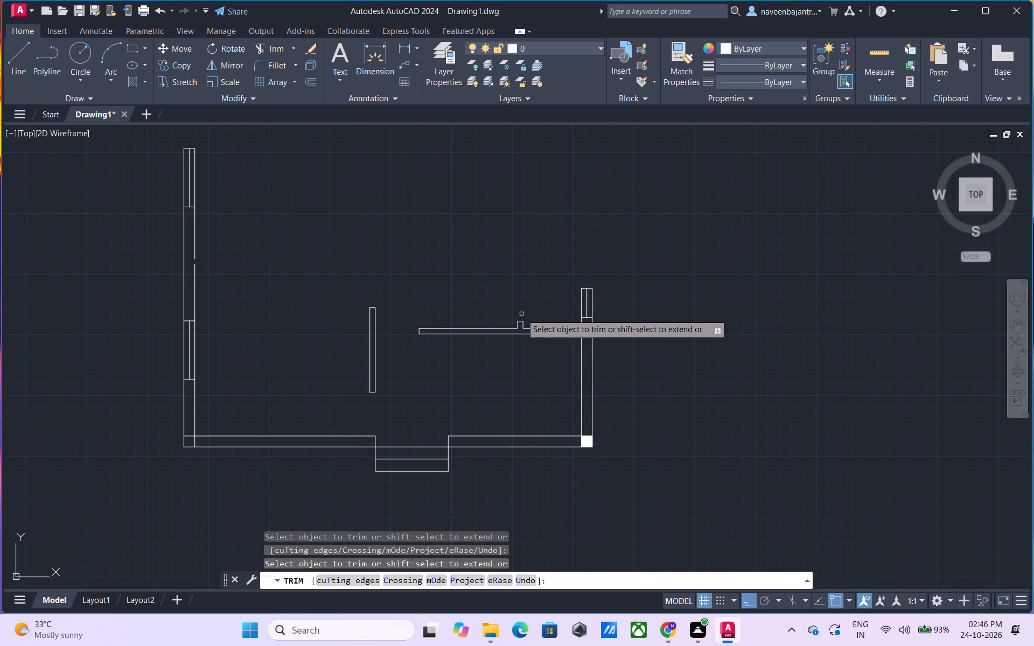
scroll(521, 314, "up", 2)
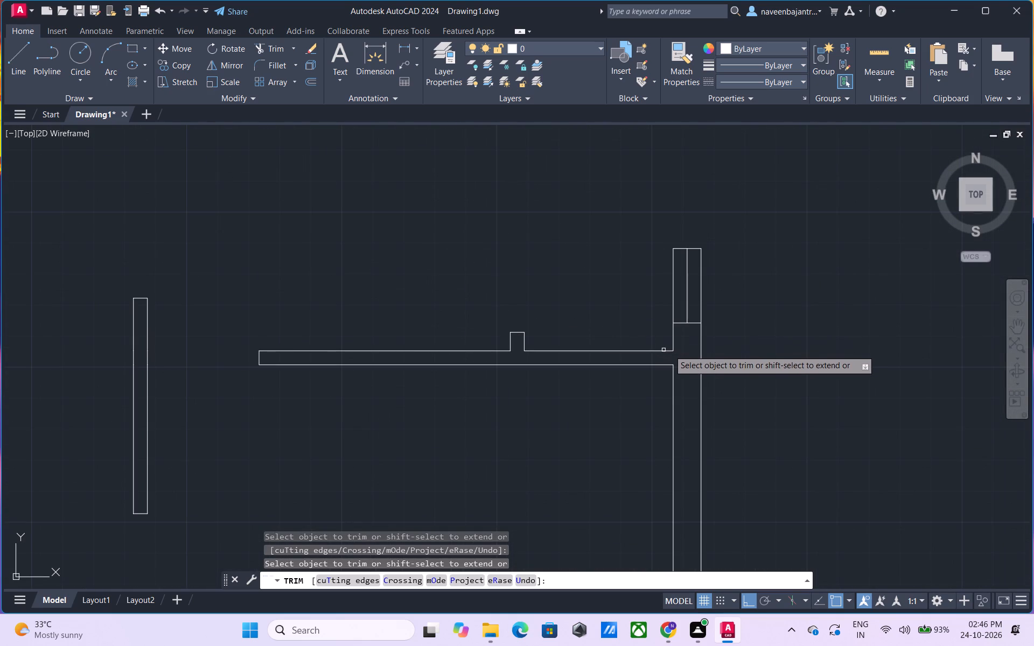
left_click(675, 341)
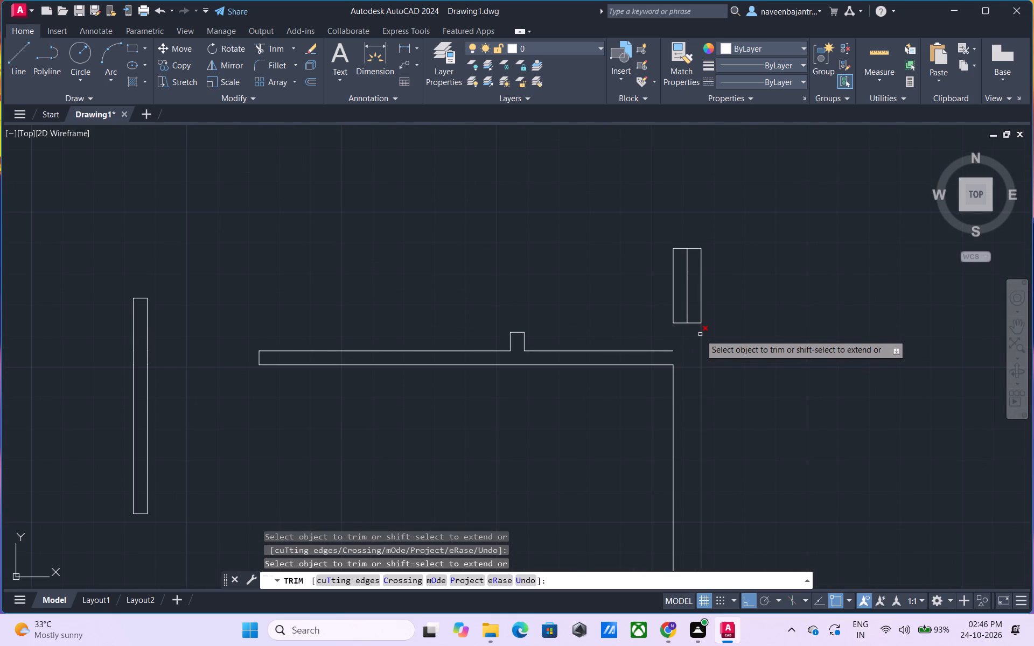
left_click(700, 334)
Trim away the right wall's last window: both side lines, the top and bottom end lines and the centre line.
left_click(673, 299)
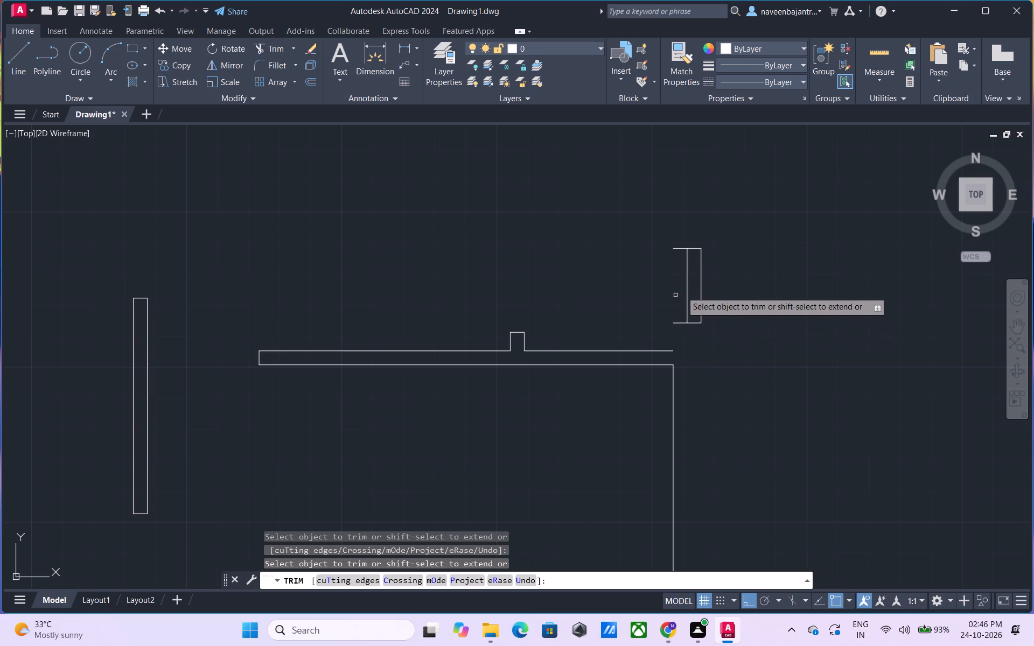
left_click(702, 280)
left_click(702, 249)
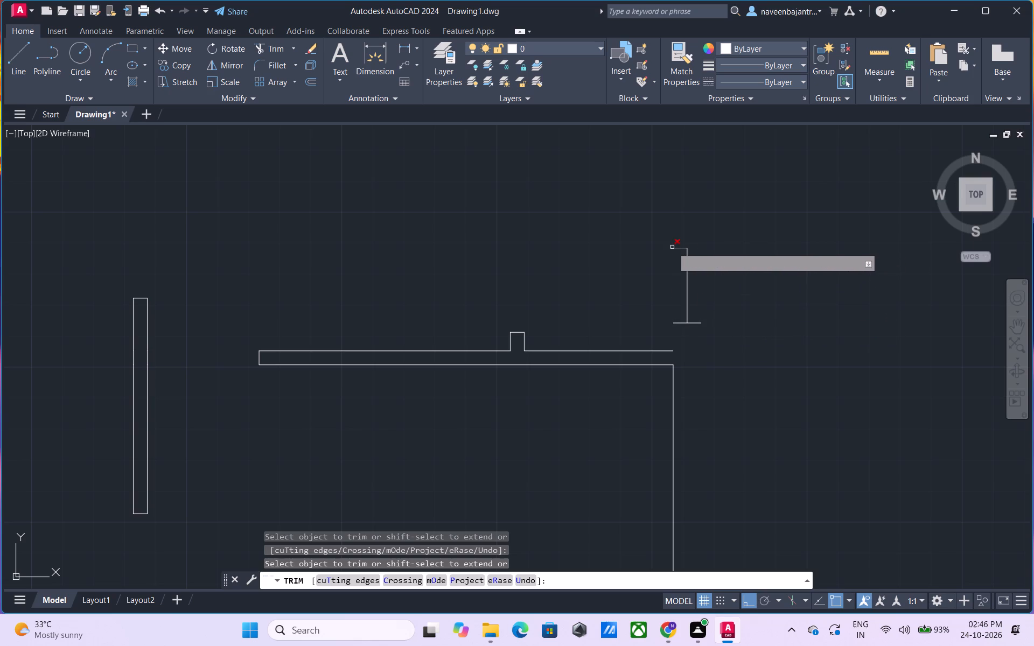
left_click(672, 247)
left_click(680, 322)
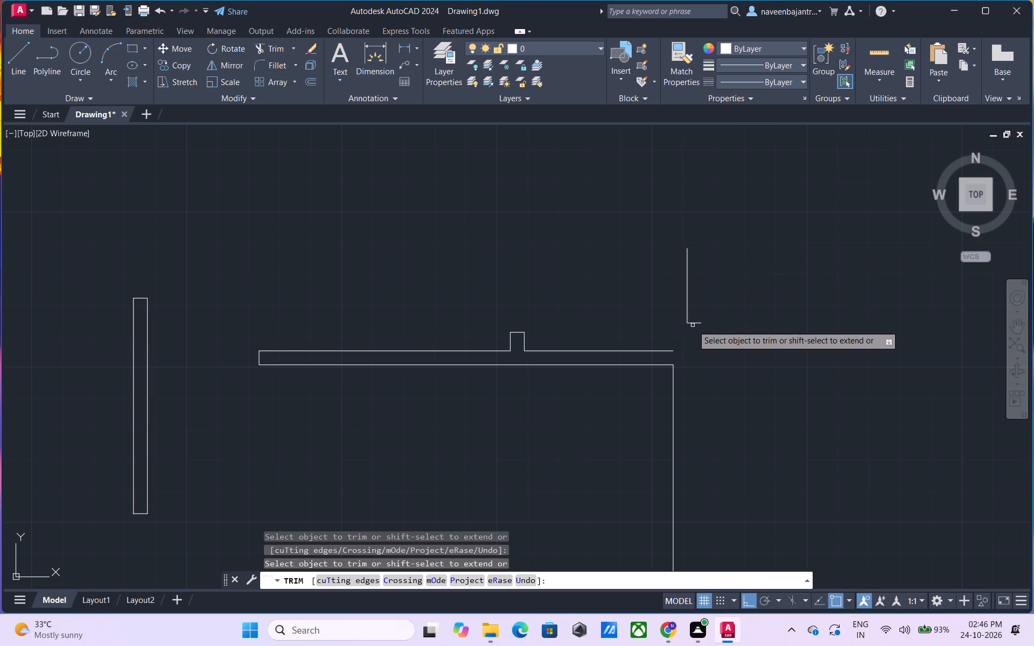
left_click(693, 322)
left_click(688, 303)
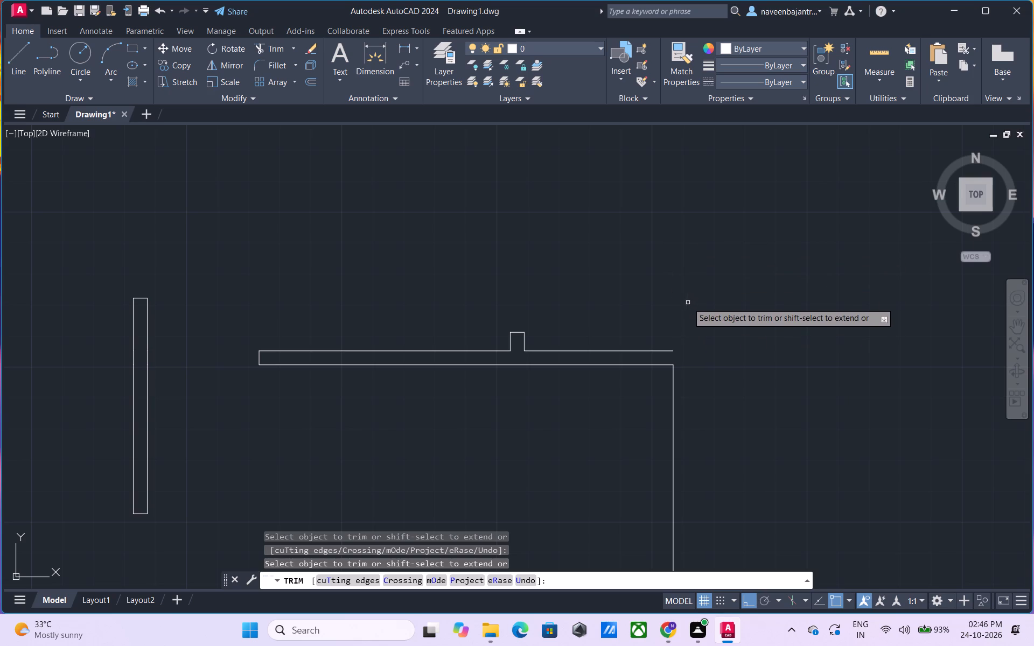
Trim away the remaining horizontal partition's upper line, its small projecting stub and its free end line.
left_click(556, 350)
left_click(523, 343)
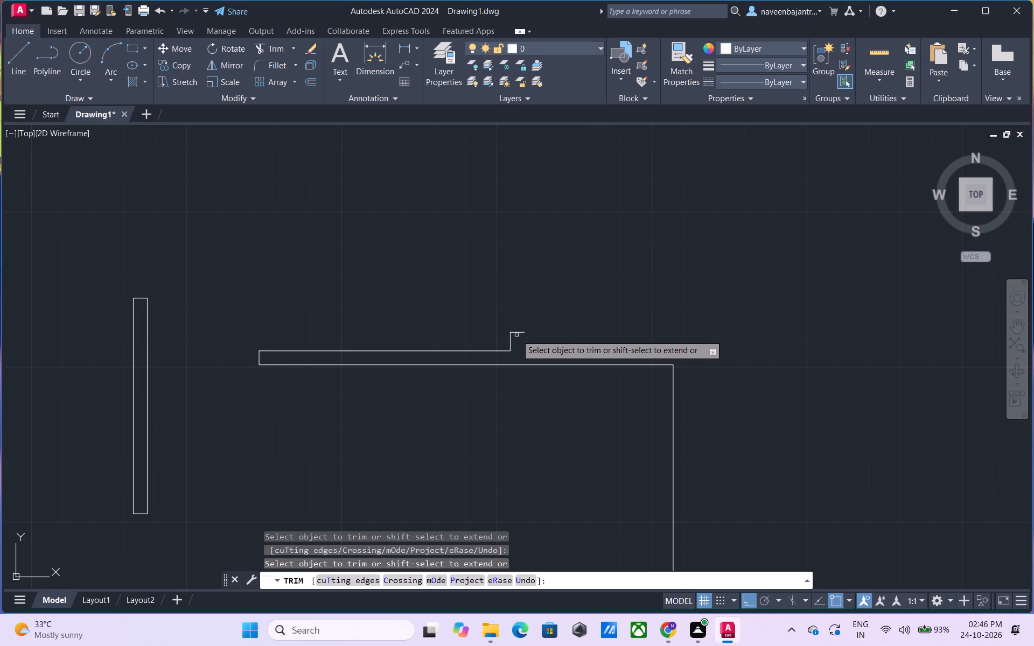
left_click(516, 333)
left_click(511, 339)
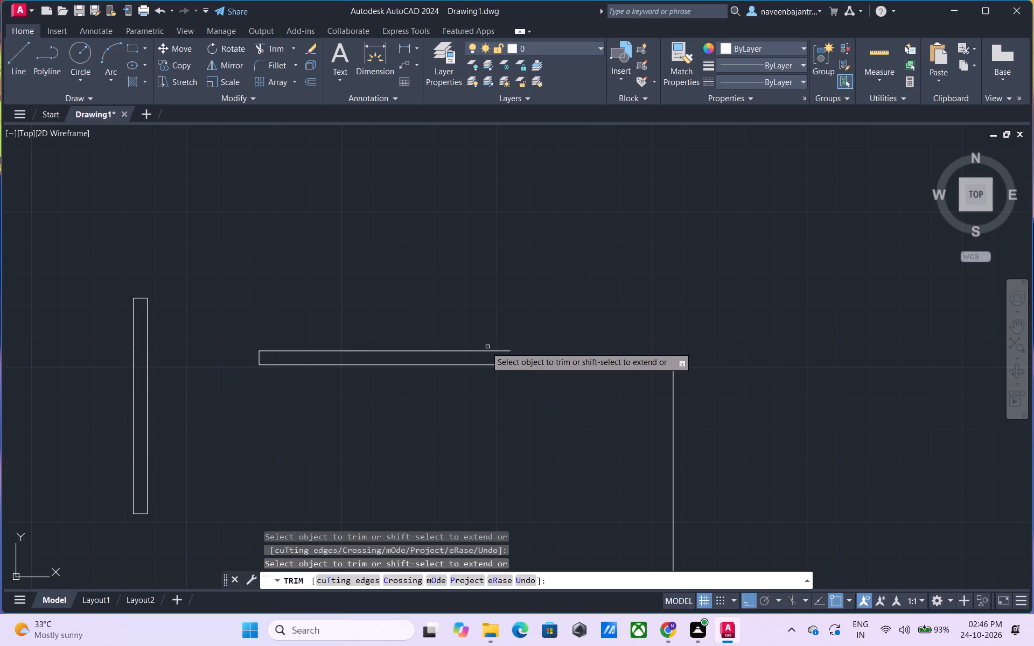
left_click_drag(470, 349, 462, 349)
left_click(260, 352)
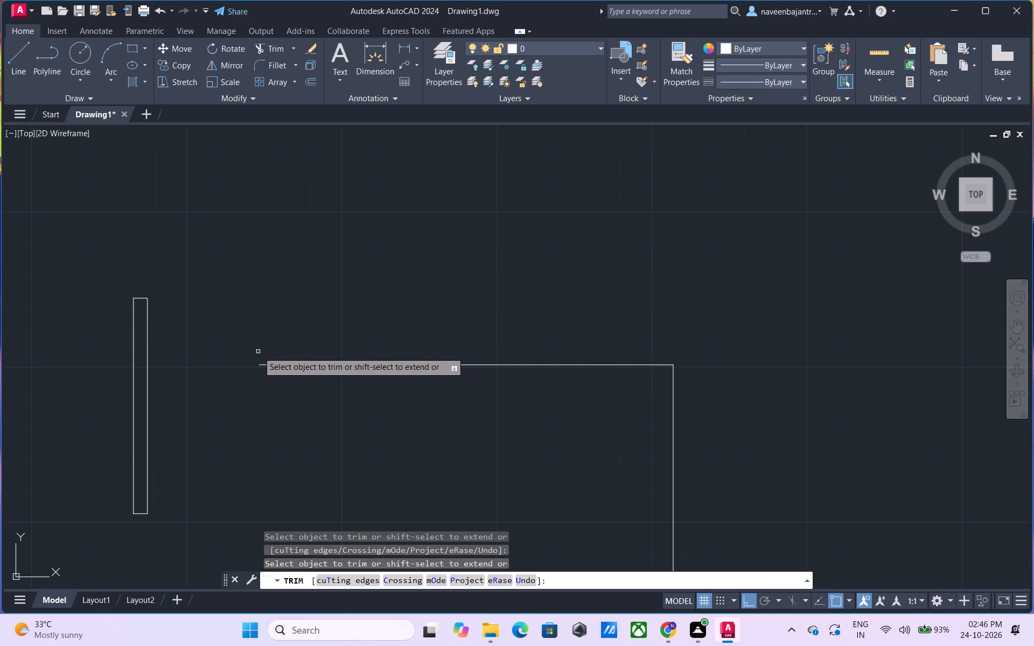
Trim away the free-standing vertical partition: both end lines, both side lines and the leftover pieces.
left_click(142, 298)
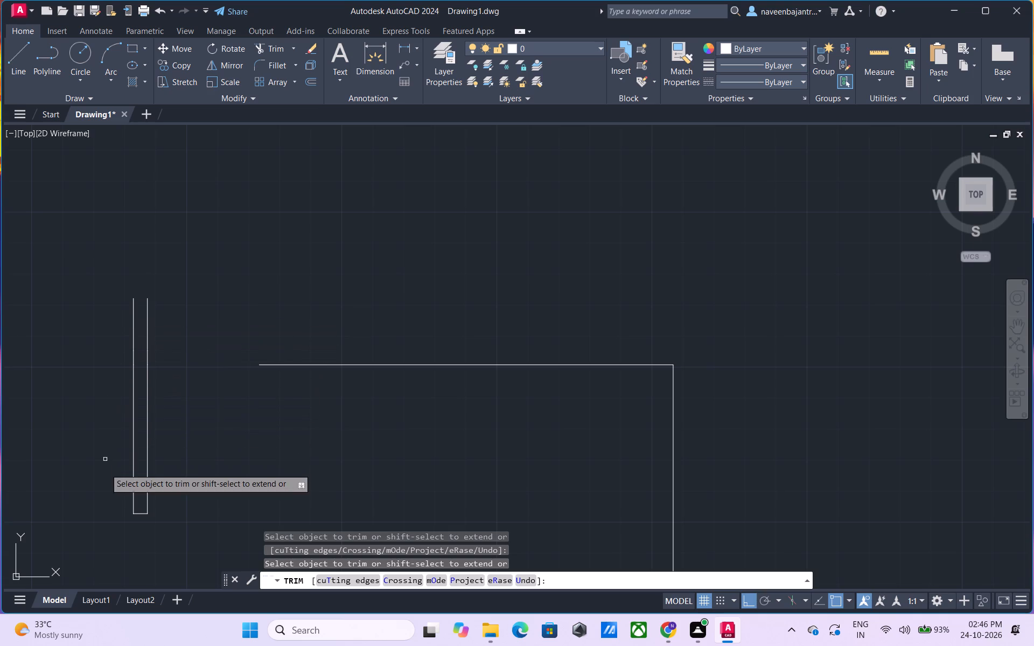
left_click(135, 512)
left_click(134, 505)
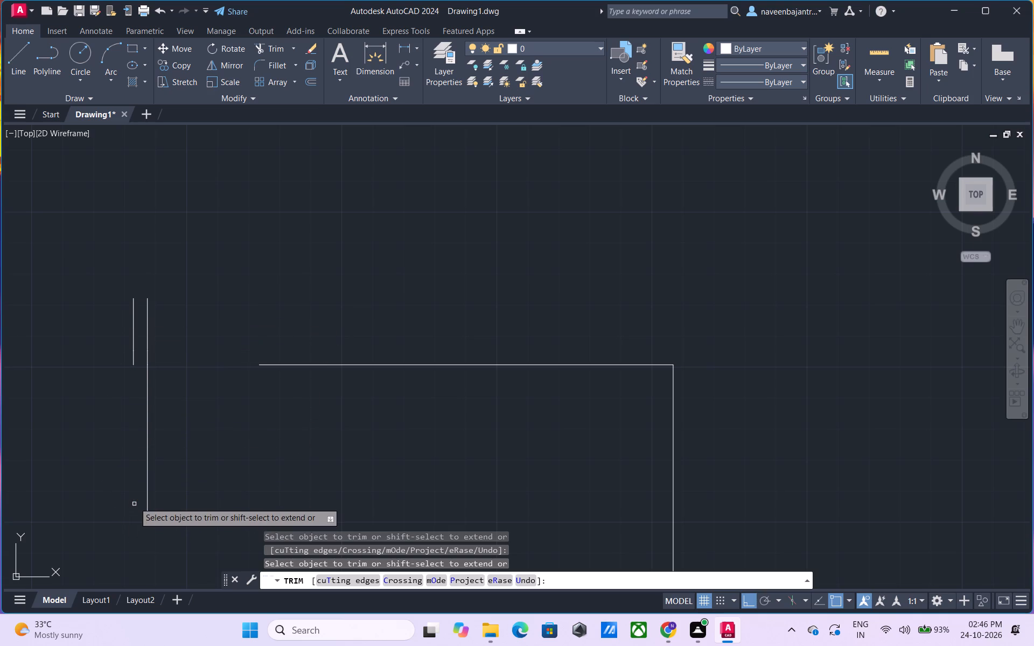
left_click(145, 474)
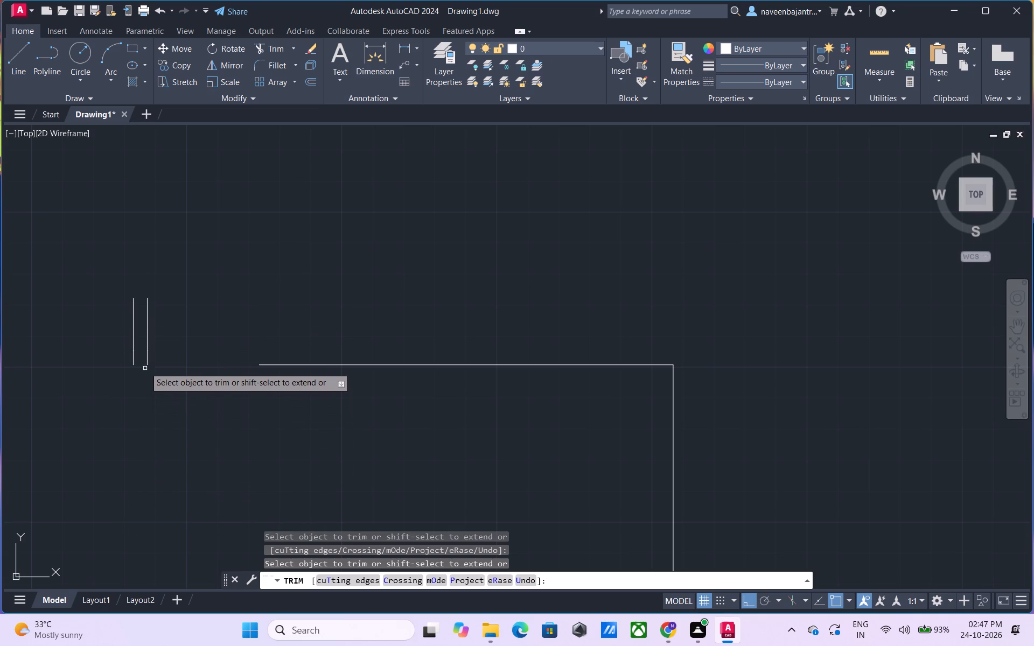
left_click(147, 356)
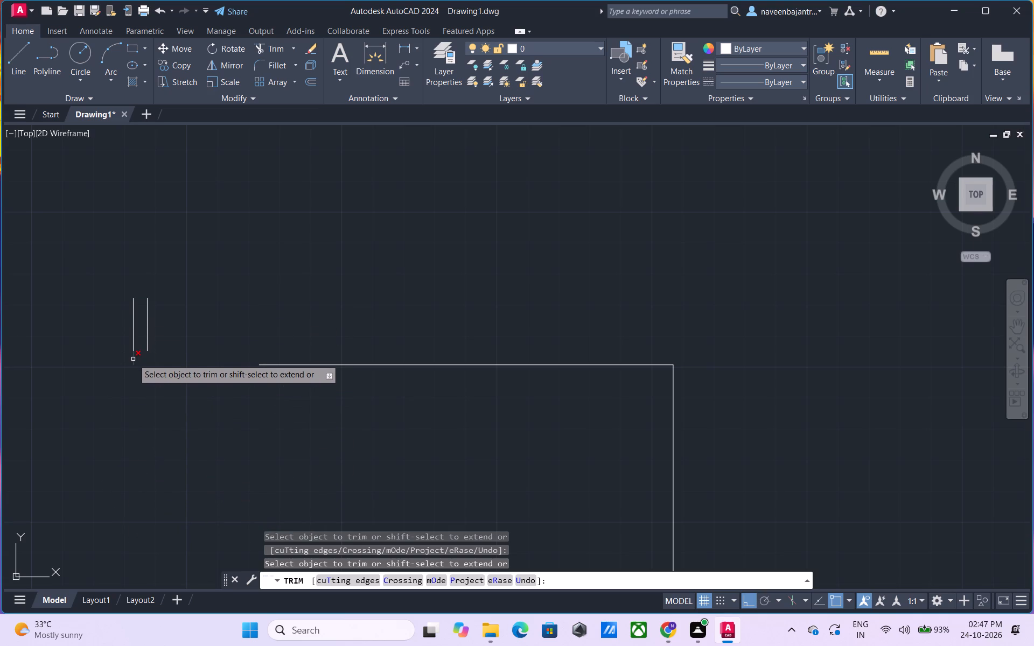
left_click(133, 359)
left_click(134, 349)
left_click(148, 347)
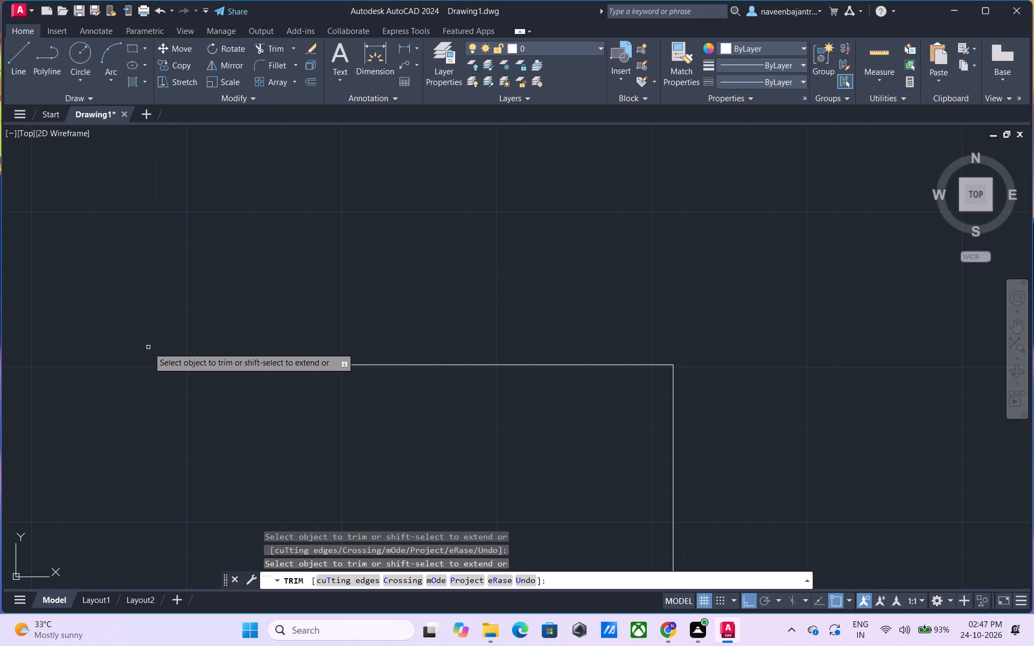
Trim away both pieces of the left wall's inner line between its upper and lower windows.
scroll(148, 347, "down", 2)
scroll(148, 347, "up", 1)
scroll(158, 380, "down", 1)
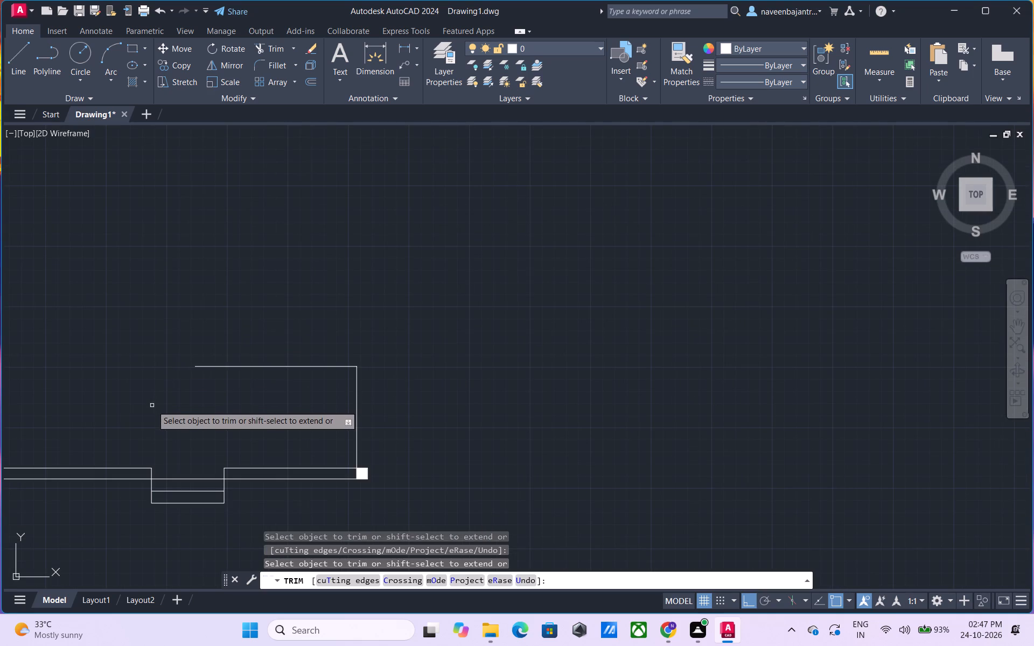
scroll(152, 405, "down", 1)
middle_click_drag(152, 405, 273, 418)
middle_click(484, 426)
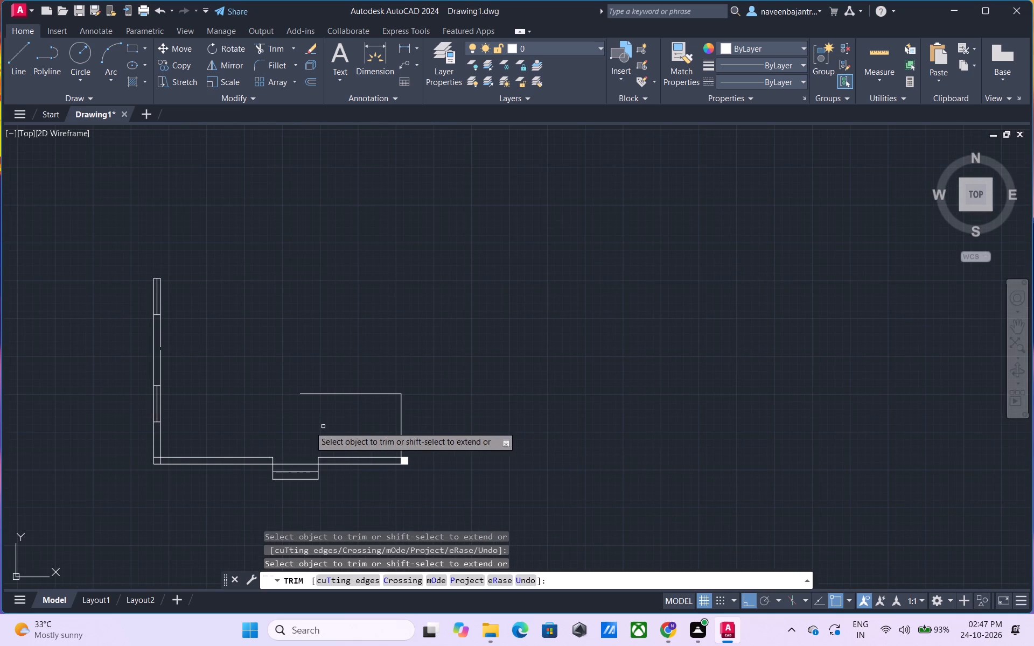
middle_click_drag(290, 426, 451, 423)
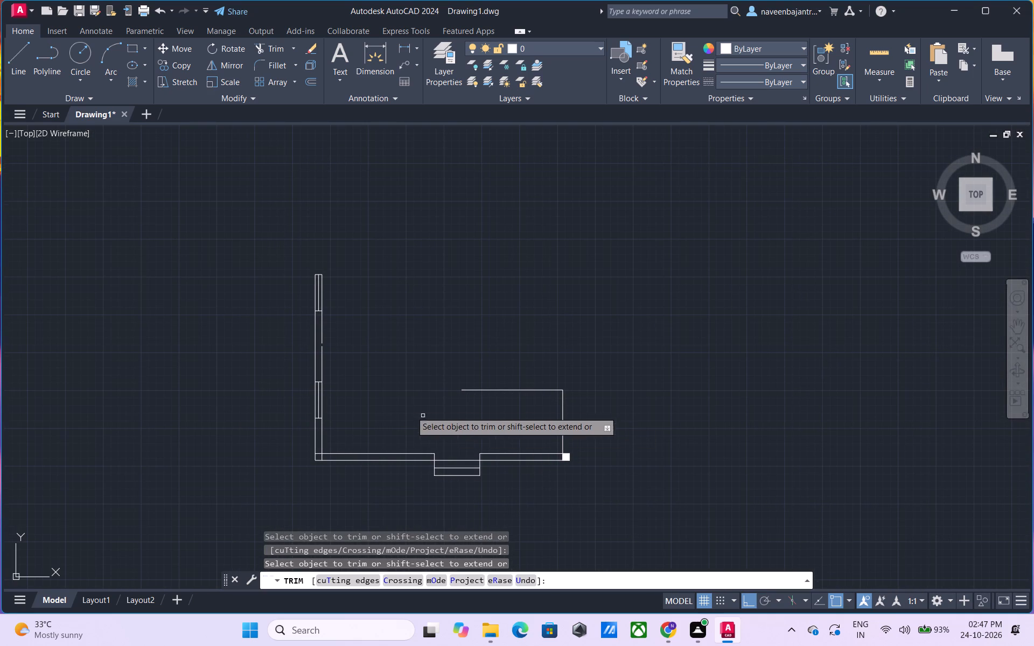
scroll(324, 313, "up", 1)
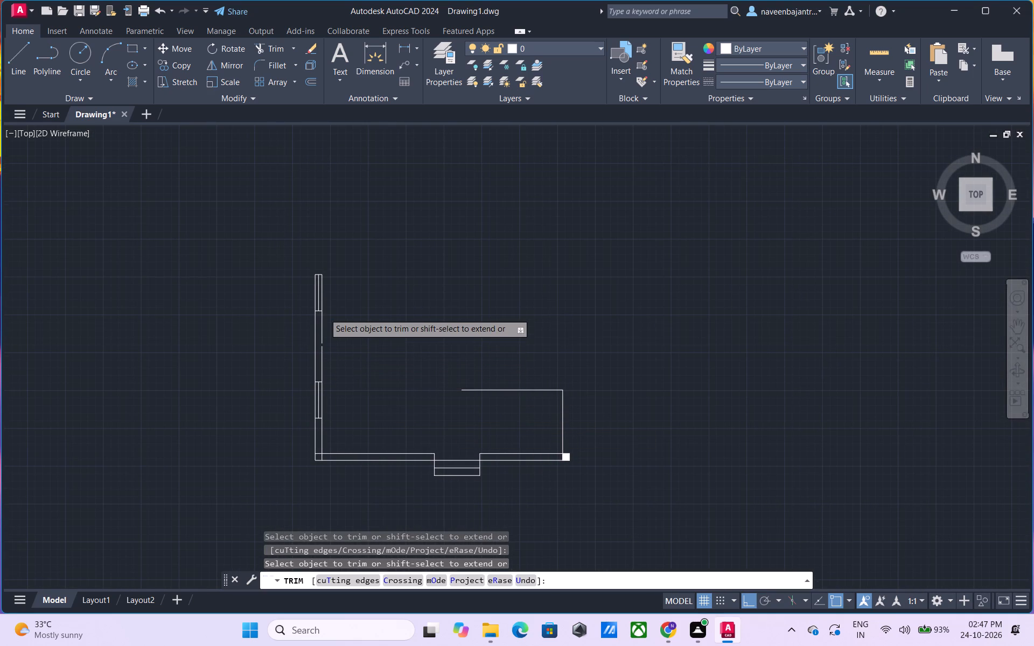
left_click(318, 333)
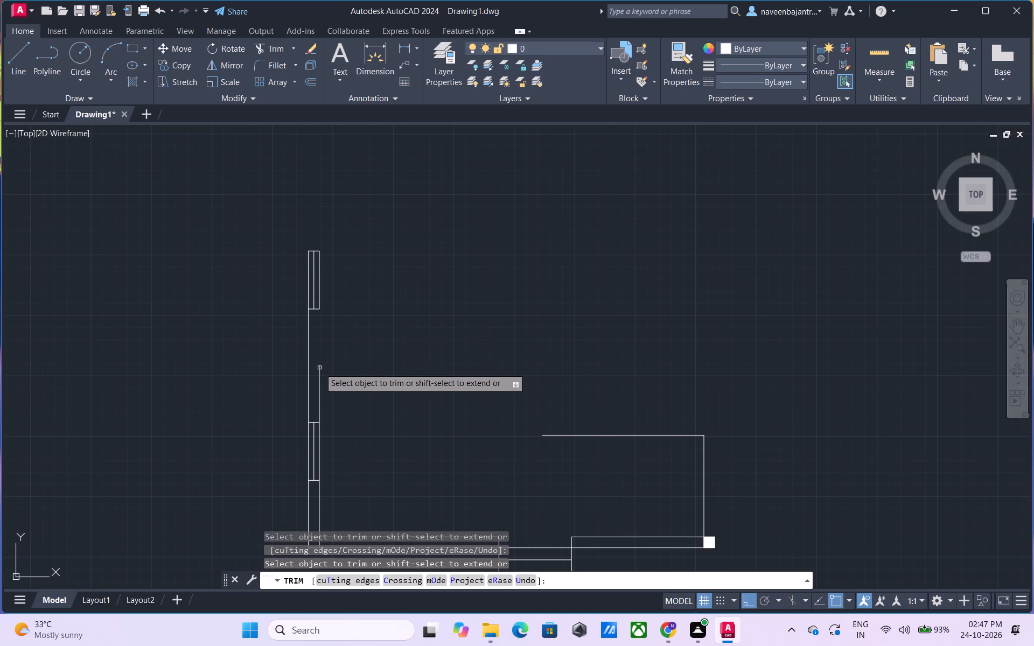
left_click(319, 368)
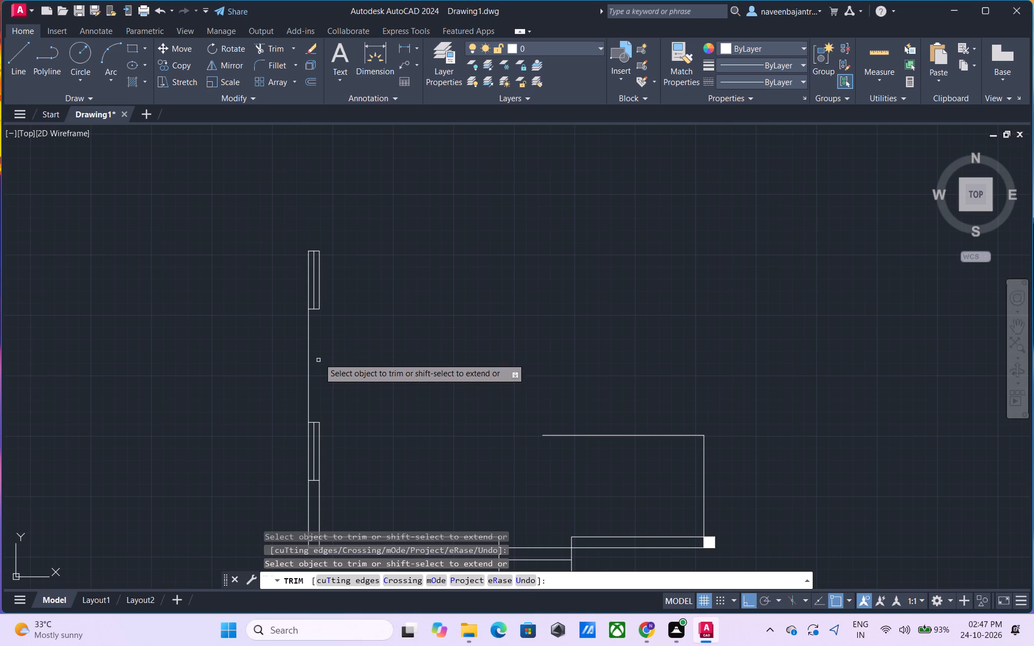
Trim away the left wall's upper window: both side lines, the top and bottom end lines and the centre line.
left_click(309, 290)
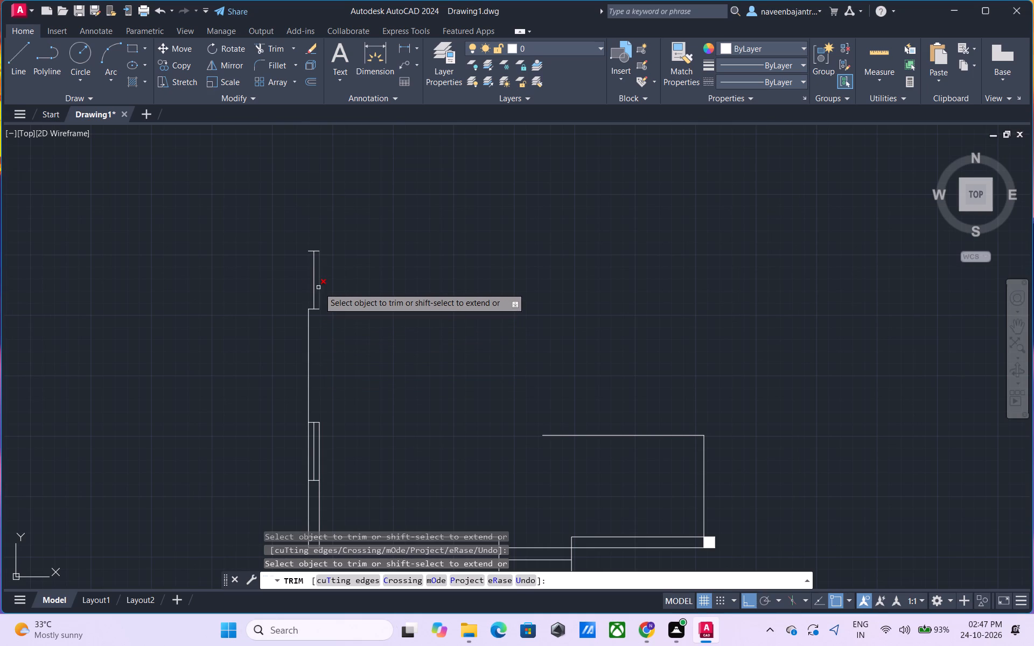
left_click(319, 287)
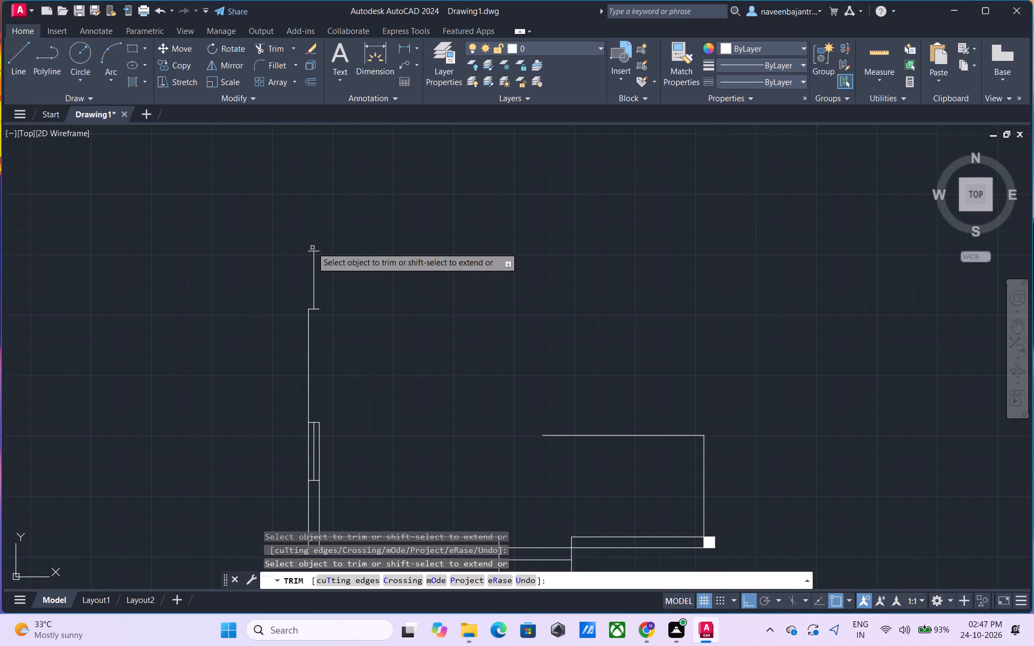
left_click(311, 249)
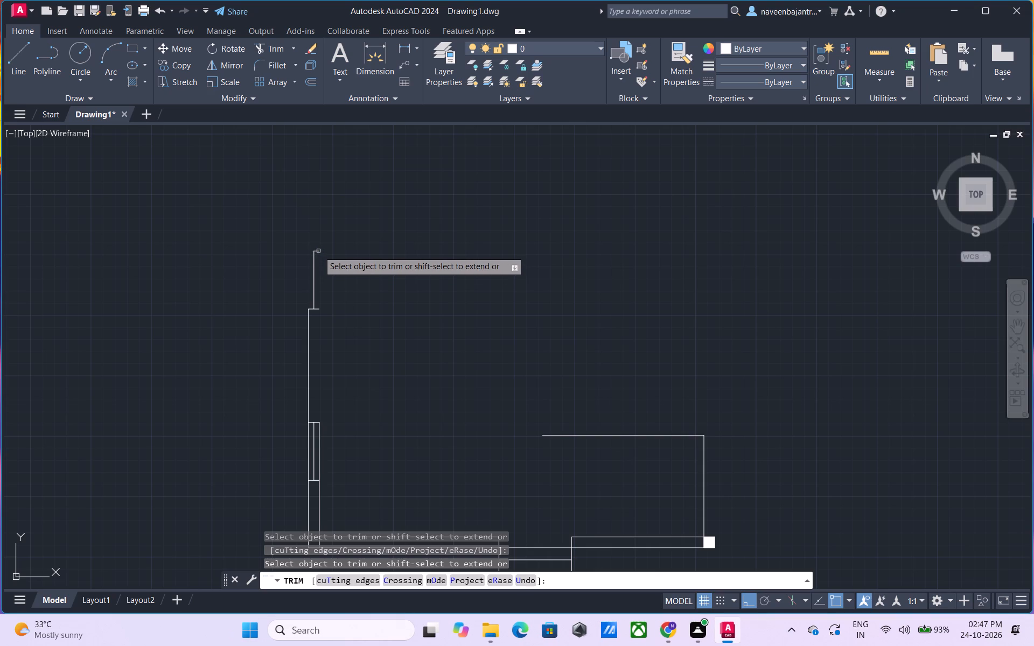
left_click(318, 251)
left_click(319, 310)
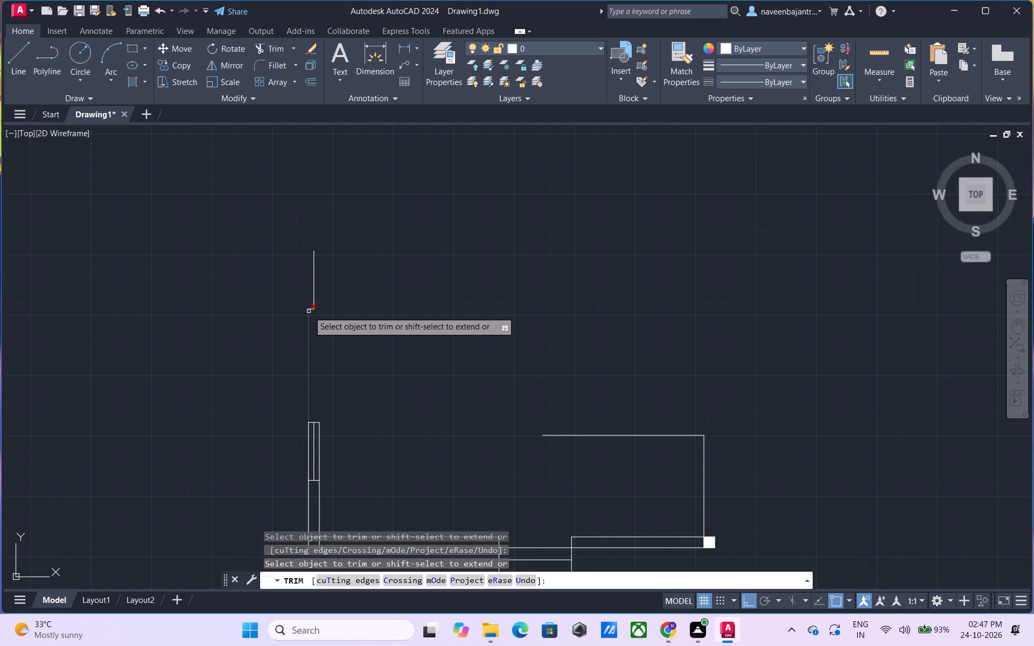
left_click(309, 310)
left_click(315, 300)
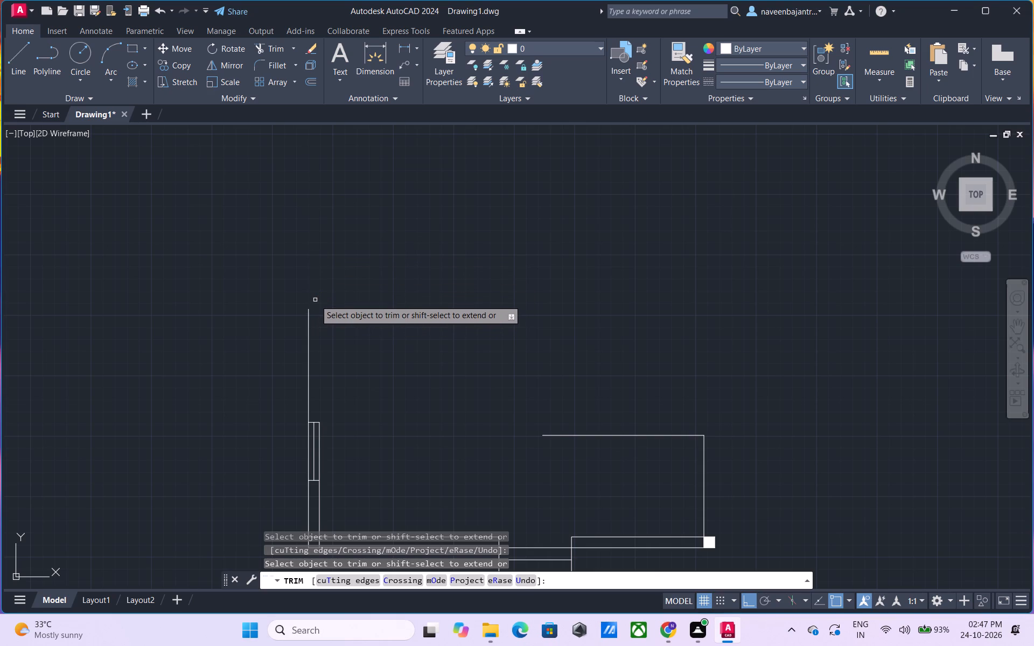
Trim away the left wall's outer line between the windows, both lines below the lower window, and the bottom-left corner pieces.
scroll(350, 380, "down", 1)
middle_click_drag(350, 380, 424, 322)
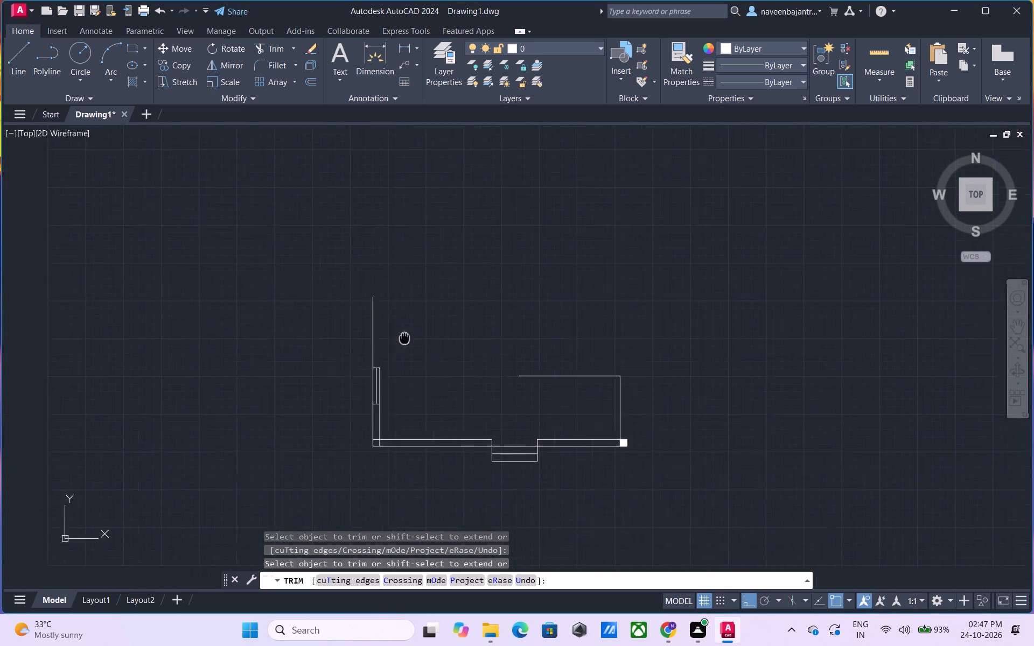
middle_click_drag(424, 322, 451, 306)
scroll(442, 310, "up", 1)
left_click(413, 310)
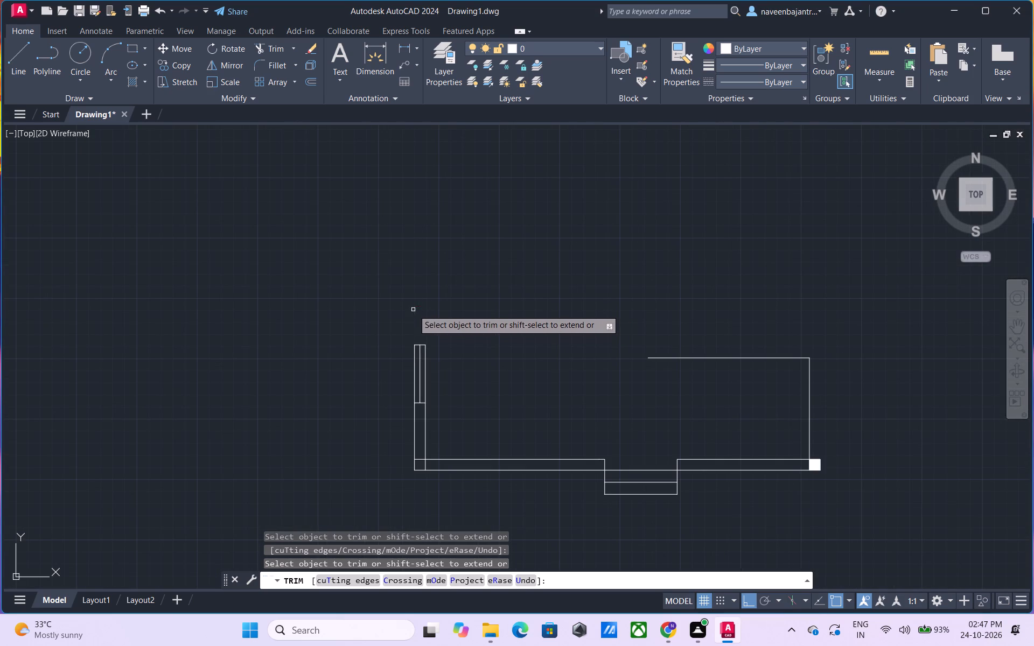
left_click(425, 416)
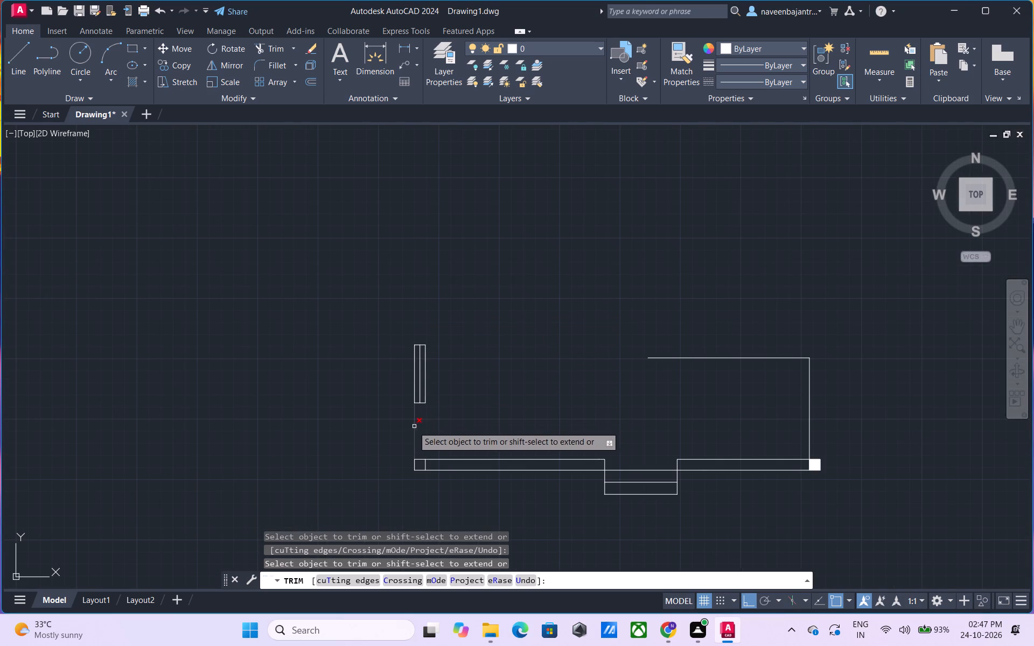
left_click(413, 427)
left_click(424, 466)
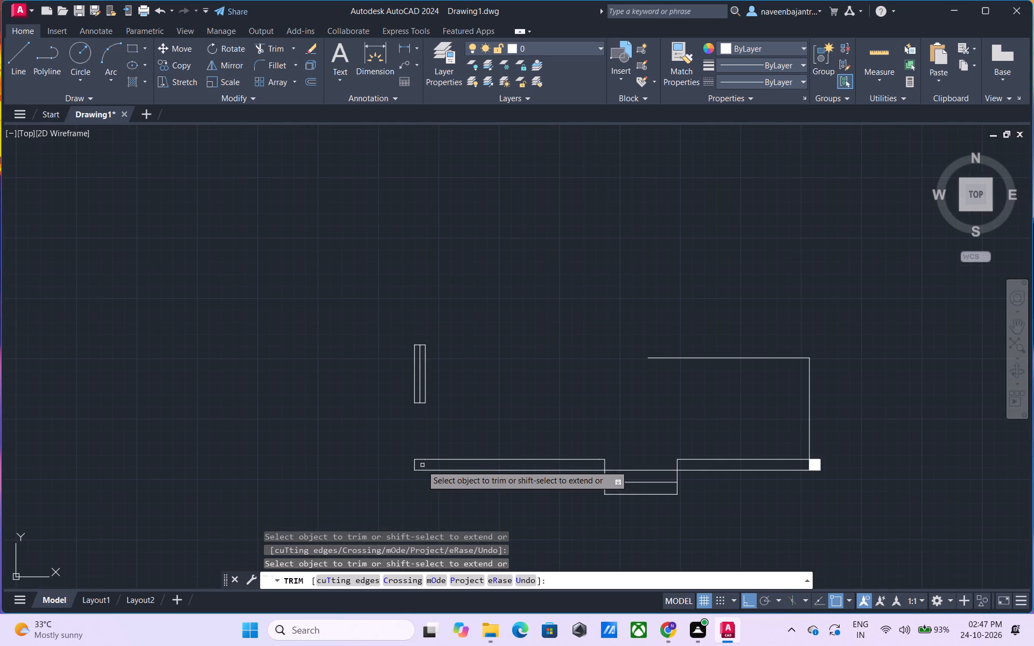
left_click(419, 469)
left_click(419, 458)
left_click(415, 464)
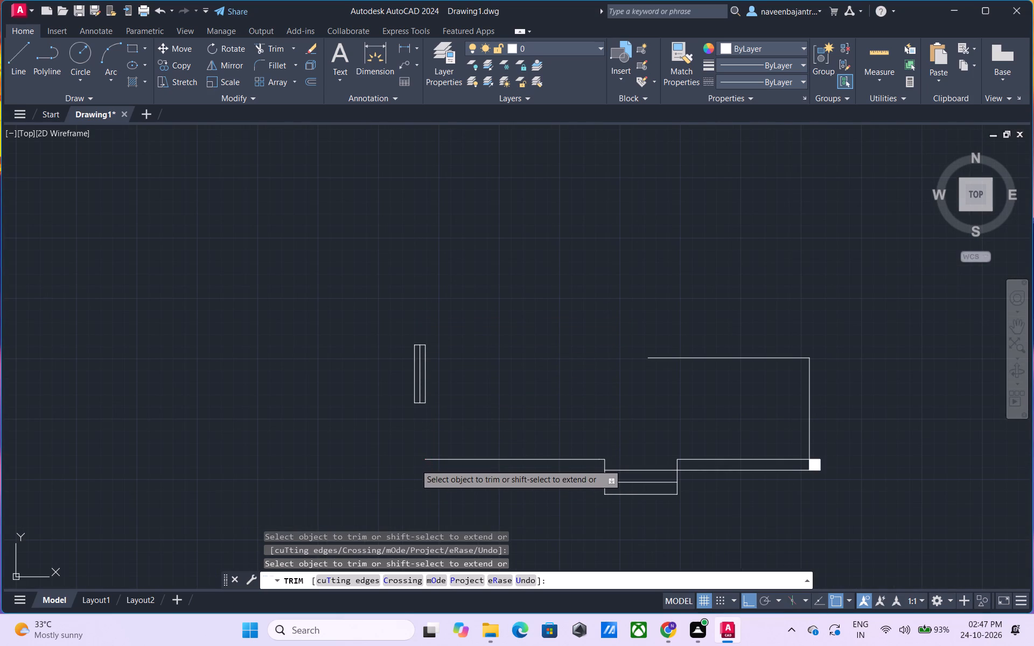
Trim away the left wall's lower window: both side lines, the top and bottom end lines and the centre line.
scroll(428, 374, "up", 2)
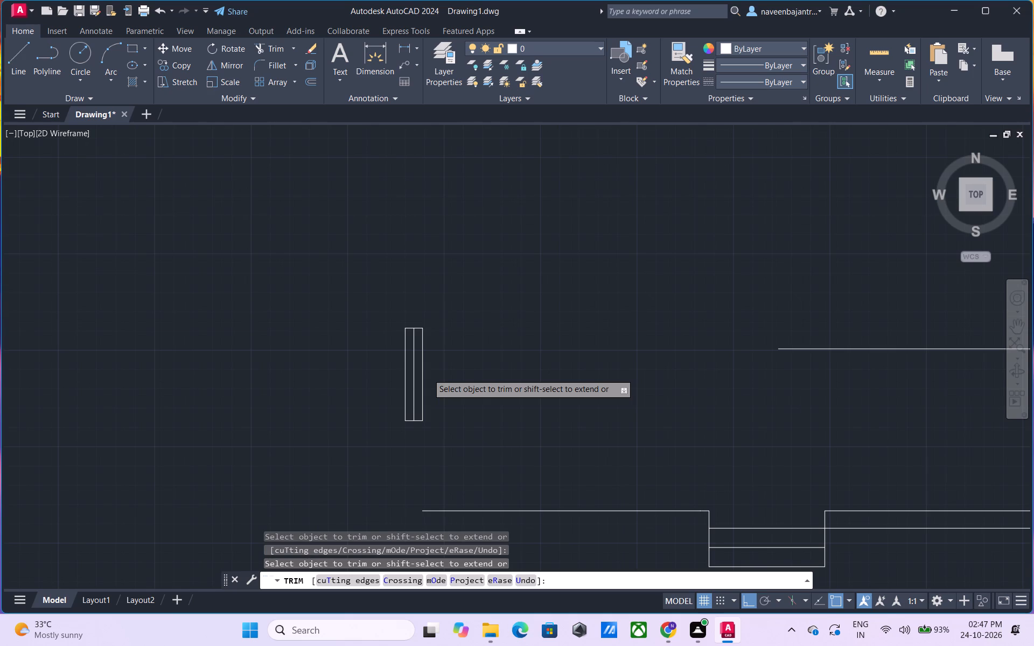
left_click(419, 365)
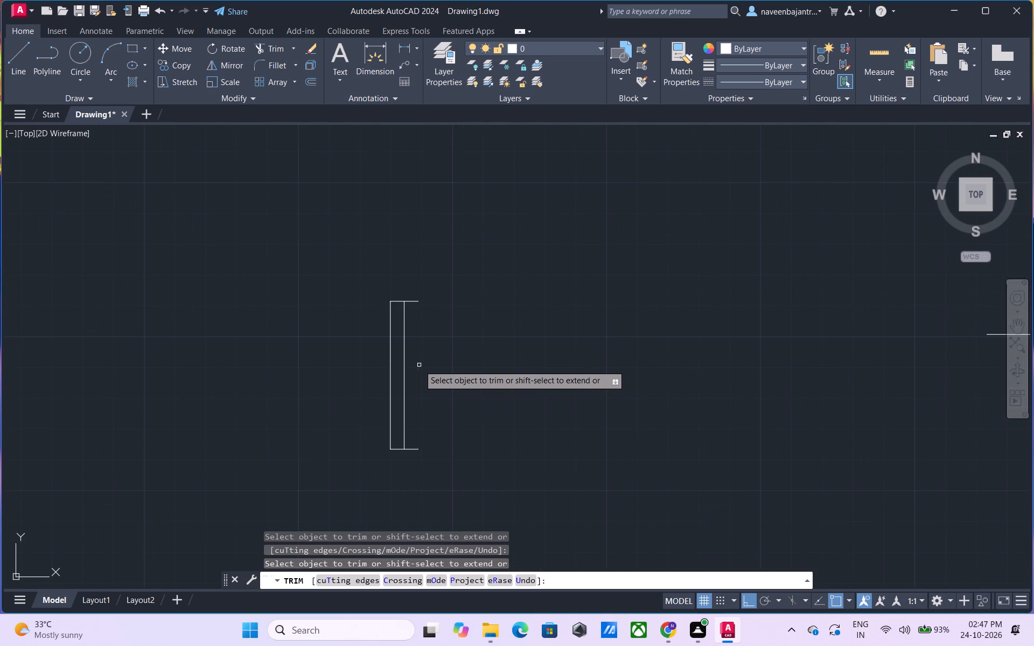
left_click(389, 350)
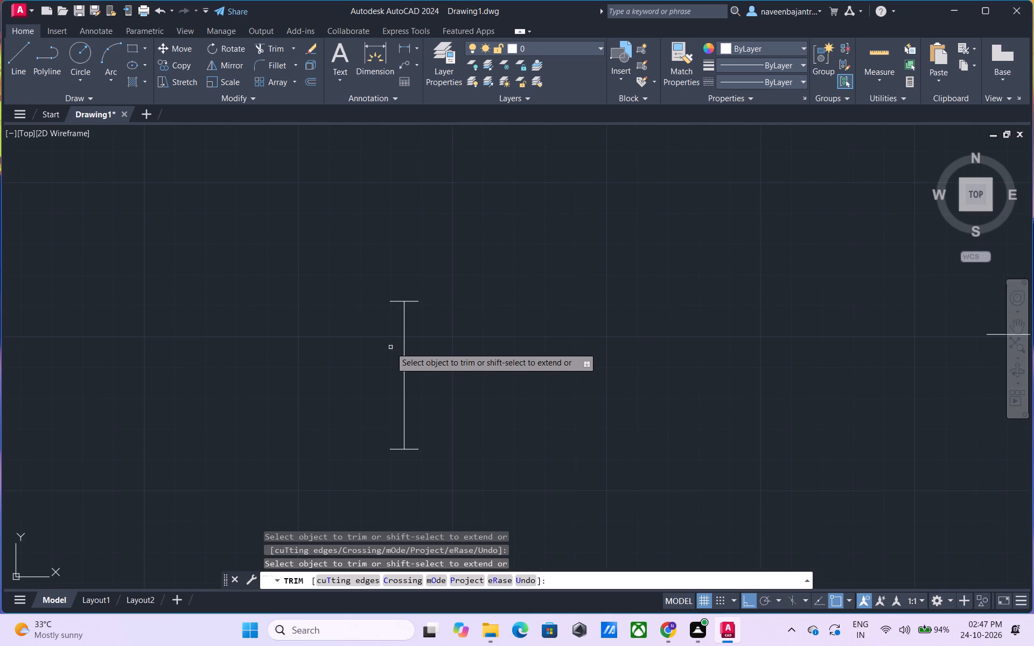
left_click(397, 299)
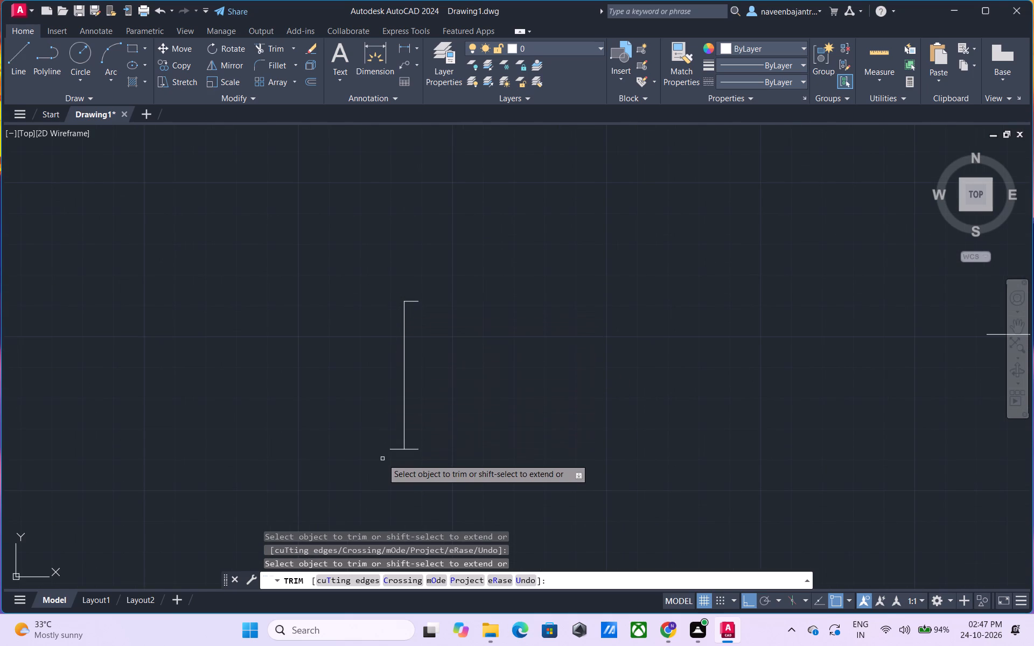
left_click(399, 451)
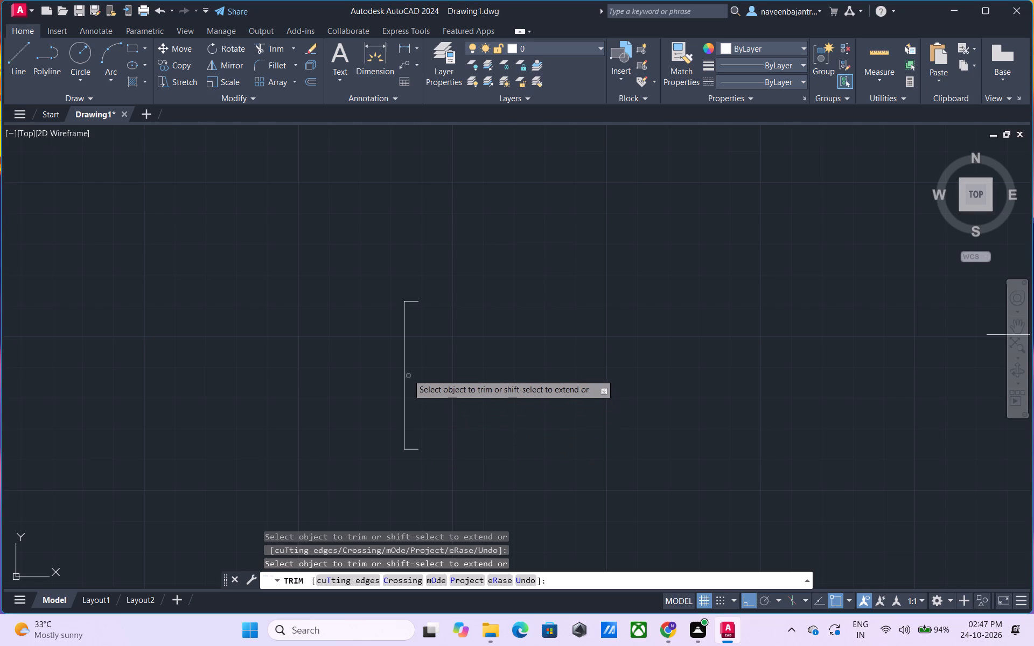
left_click(405, 363)
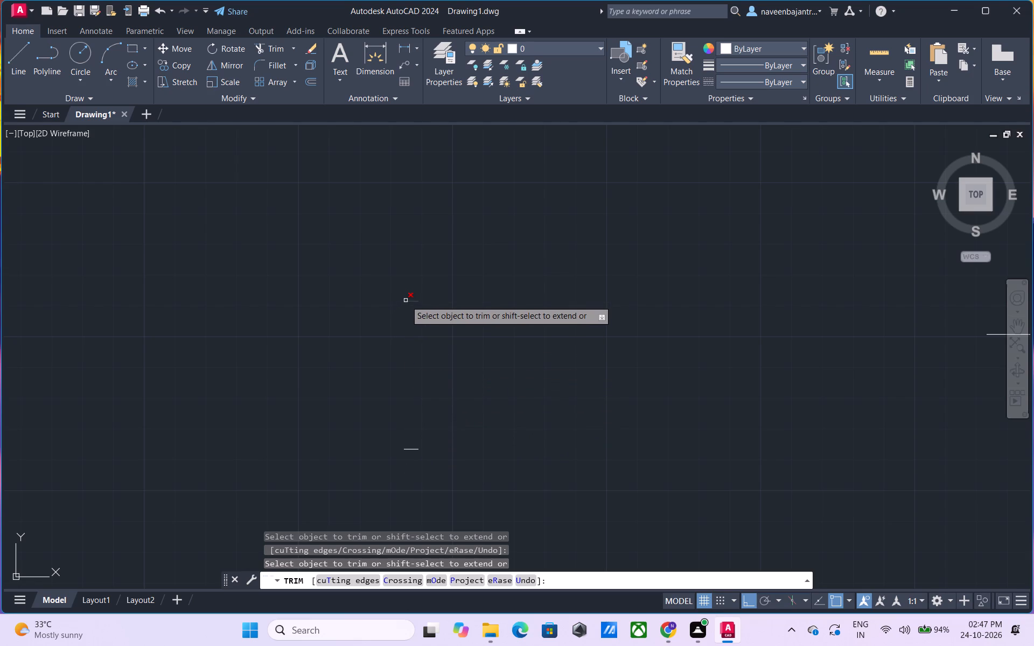
left_click(406, 300)
left_click(412, 448)
Trim away the bottom wall's remaining lines on both sides of the entrance steps.
scroll(412, 448, "down", 2)
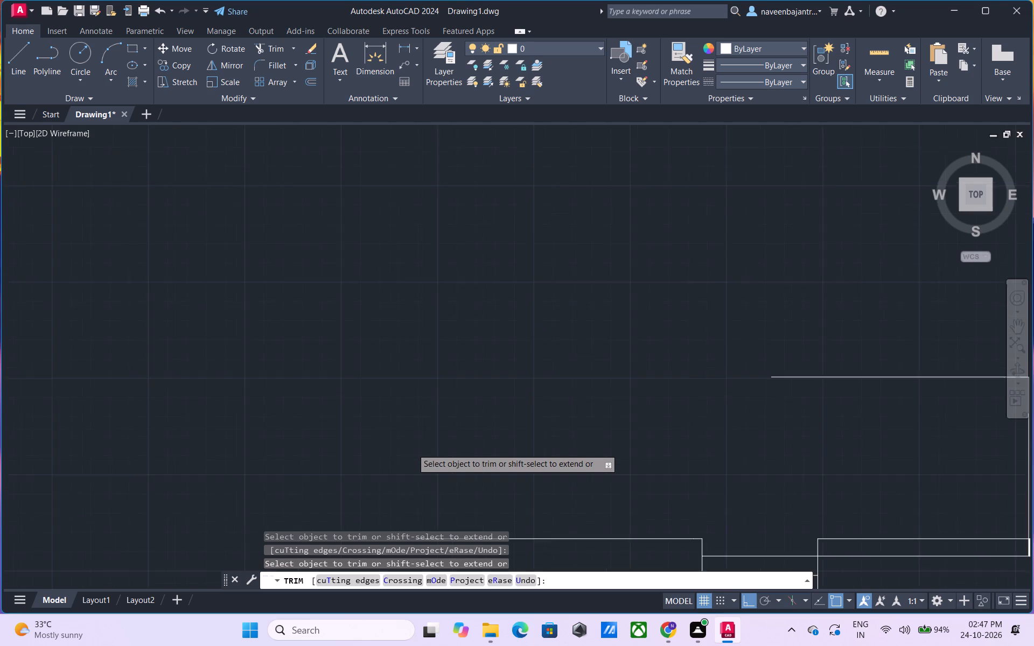
scroll(412, 448, "down", 2)
scroll(461, 482, "up", 1)
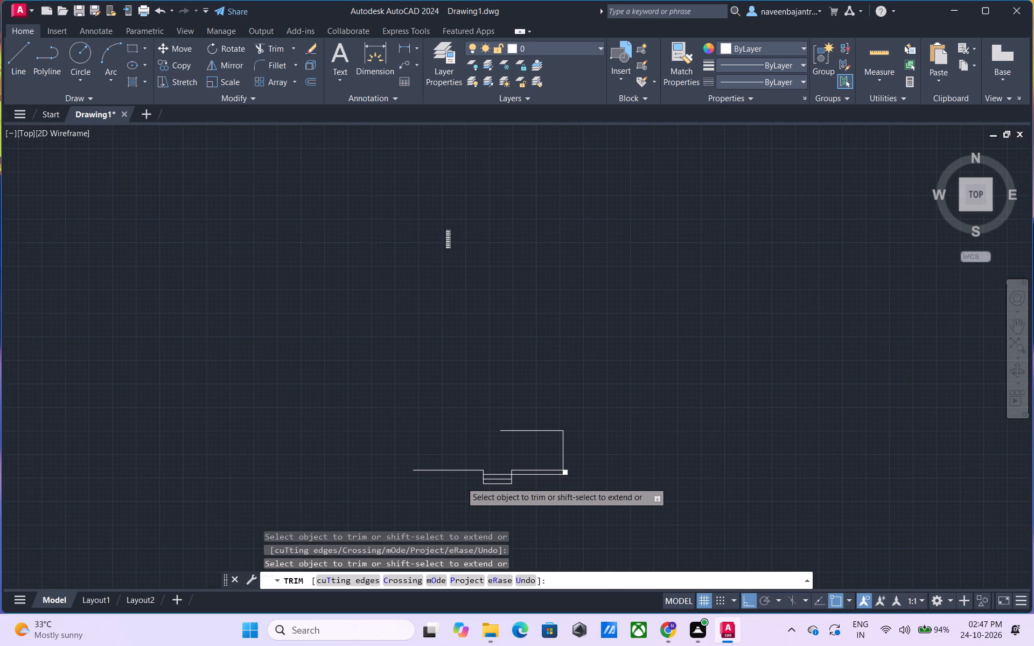
scroll(461, 482, "up", 1)
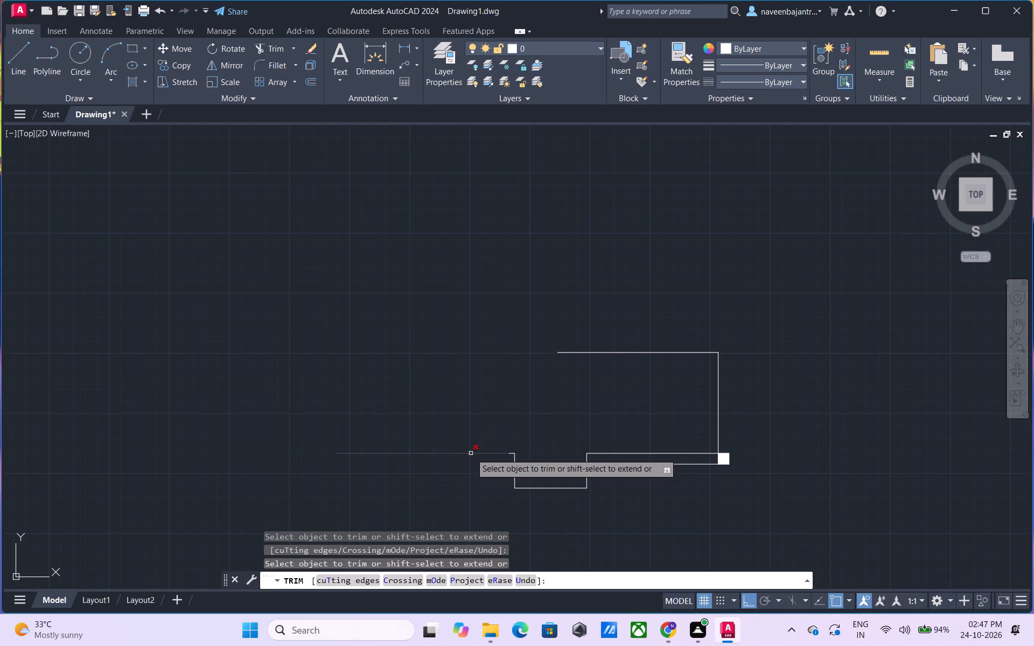
left_click(471, 453)
left_click(511, 455)
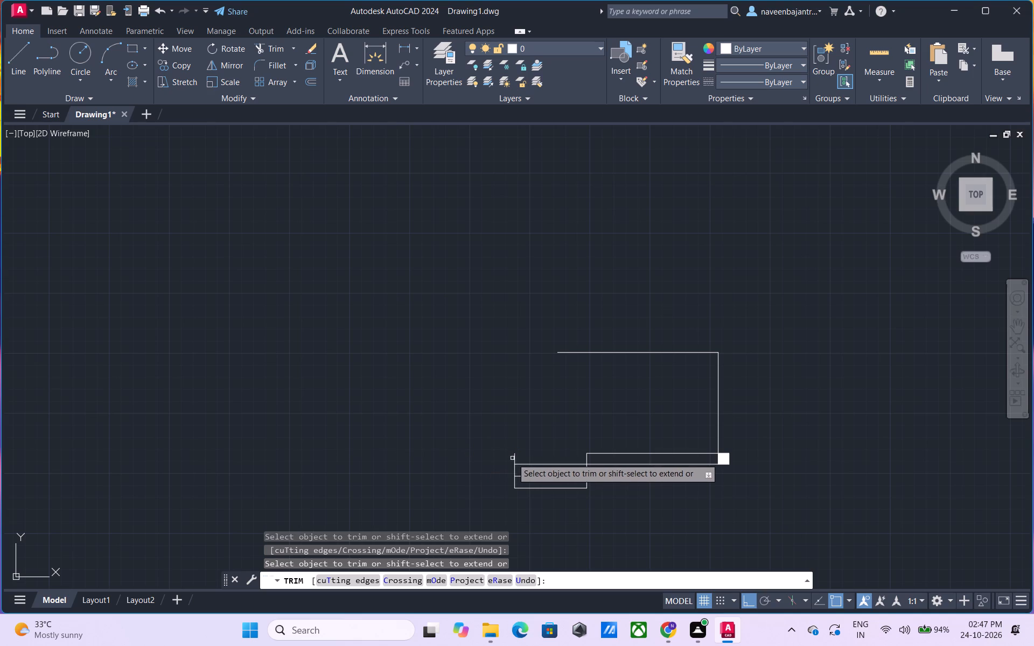
left_click(602, 453)
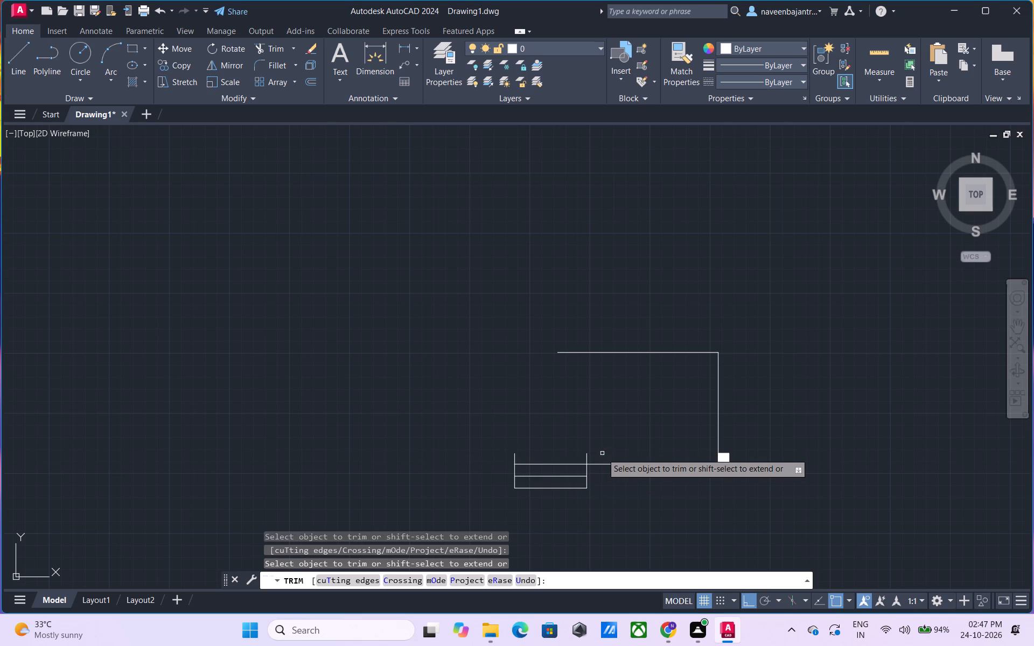
left_click(600, 464)
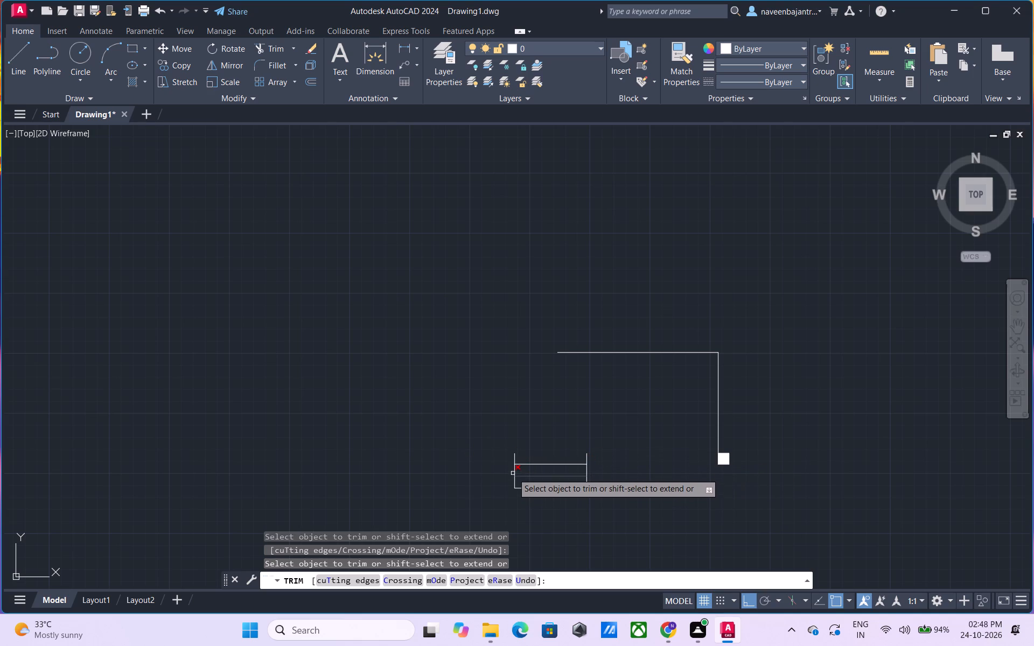
Trim away the entrance steps: the side lines, the tread lines and the leftover pieces at the wall opening.
left_click(514, 470)
left_click(585, 483)
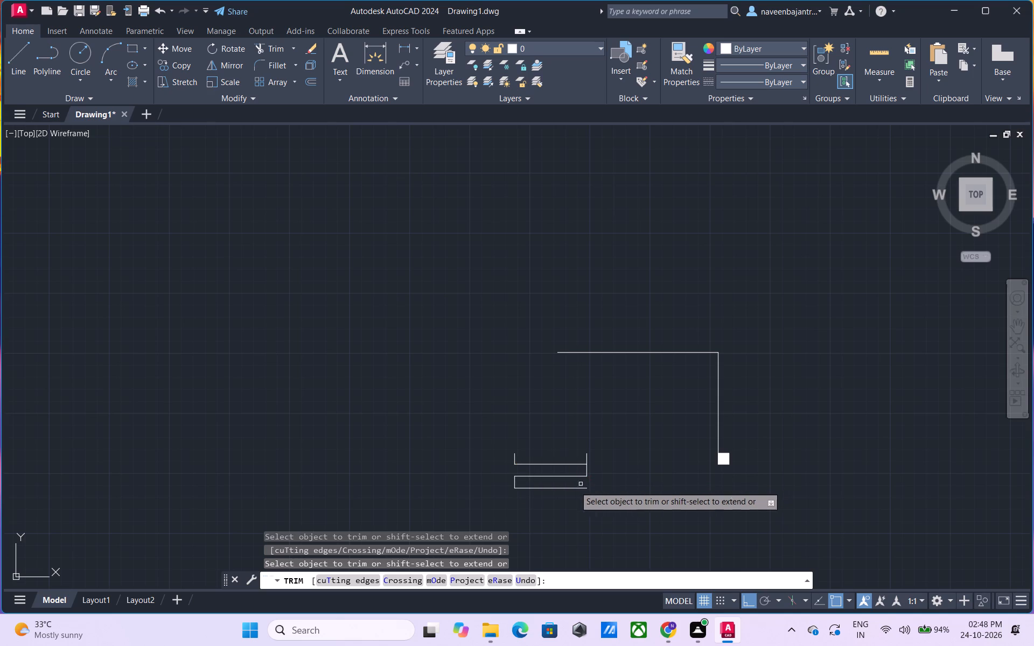
left_click(556, 489)
left_click(516, 487)
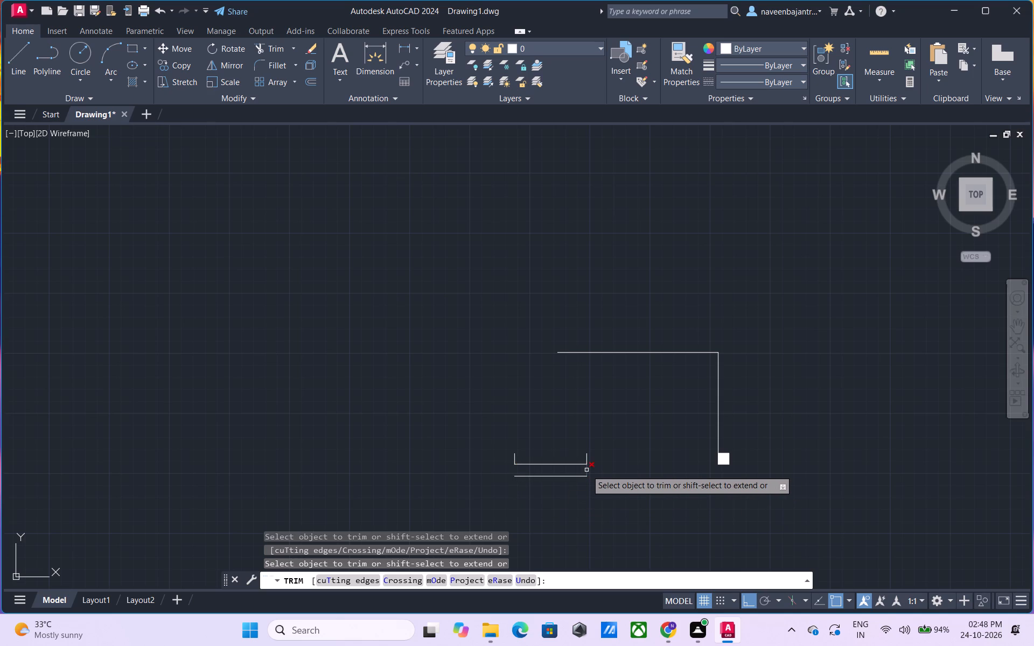
left_click(586, 470)
left_click(588, 457)
left_click(555, 476)
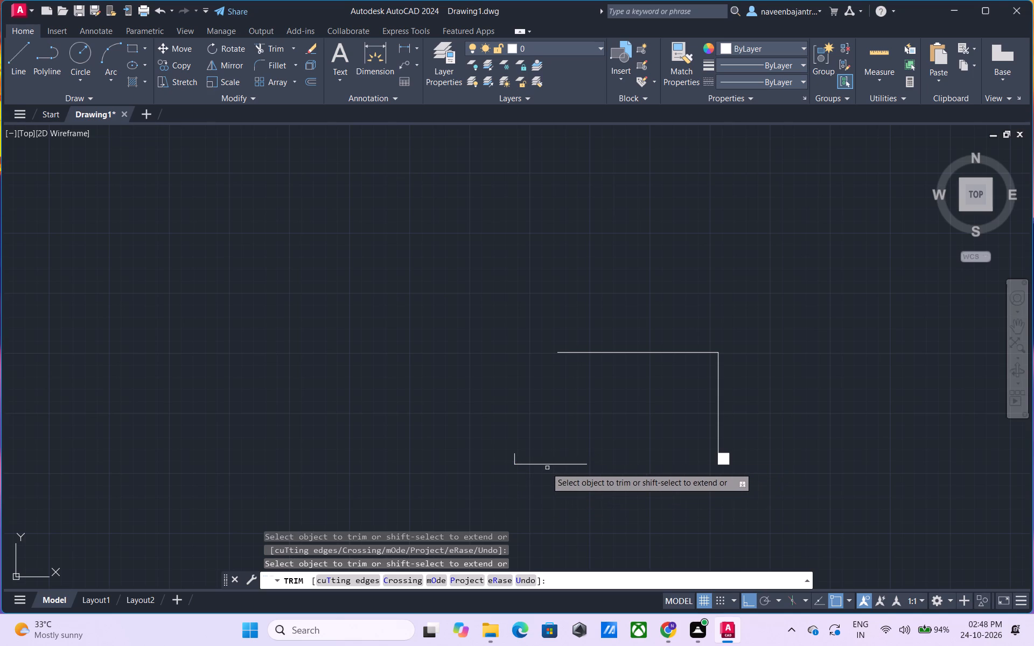
left_click(544, 466)
left_click(516, 457)
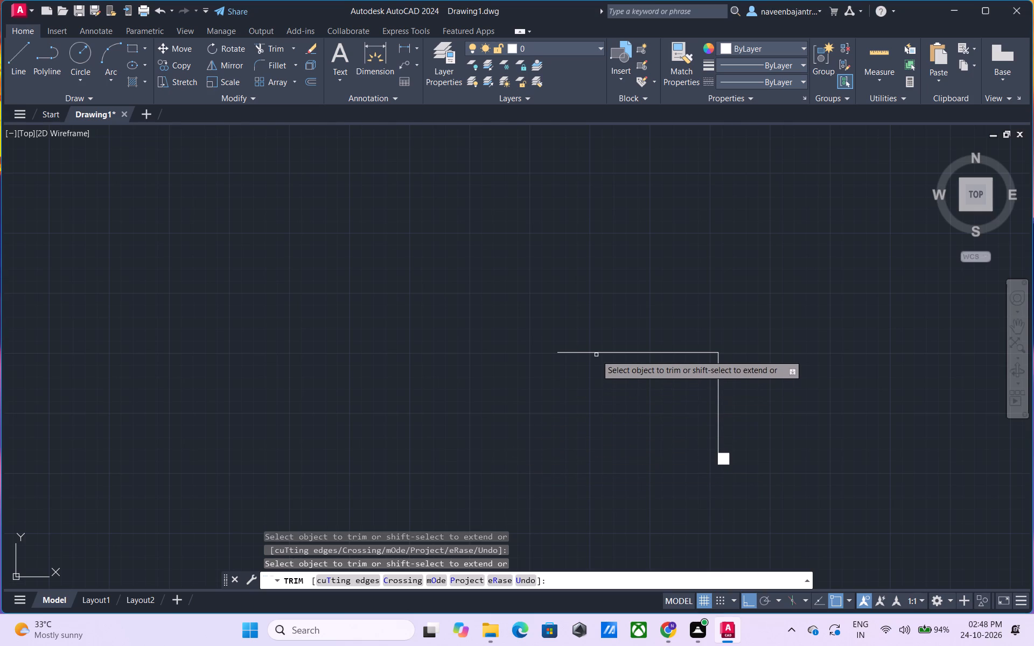
Trim away the last horizontal partition line and the vertical wall line running down to the corner column.
left_click(599, 352)
left_click(717, 416)
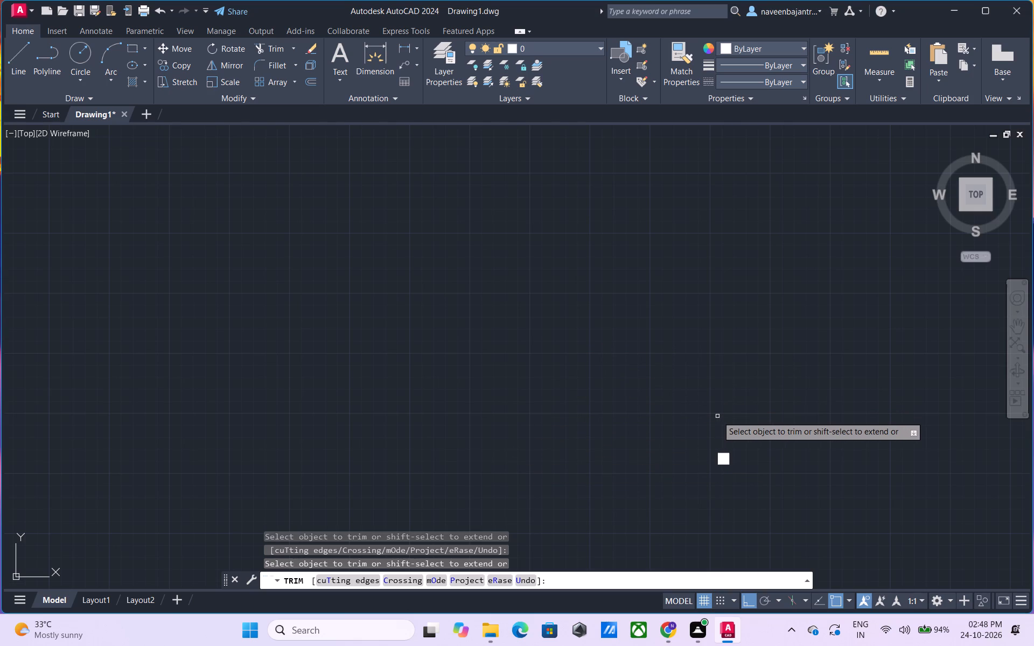
Delete the solid hatch filling the bottom-right corner column.
scroll(722, 461, "up", 7)
scroll(722, 461, "down", 2)
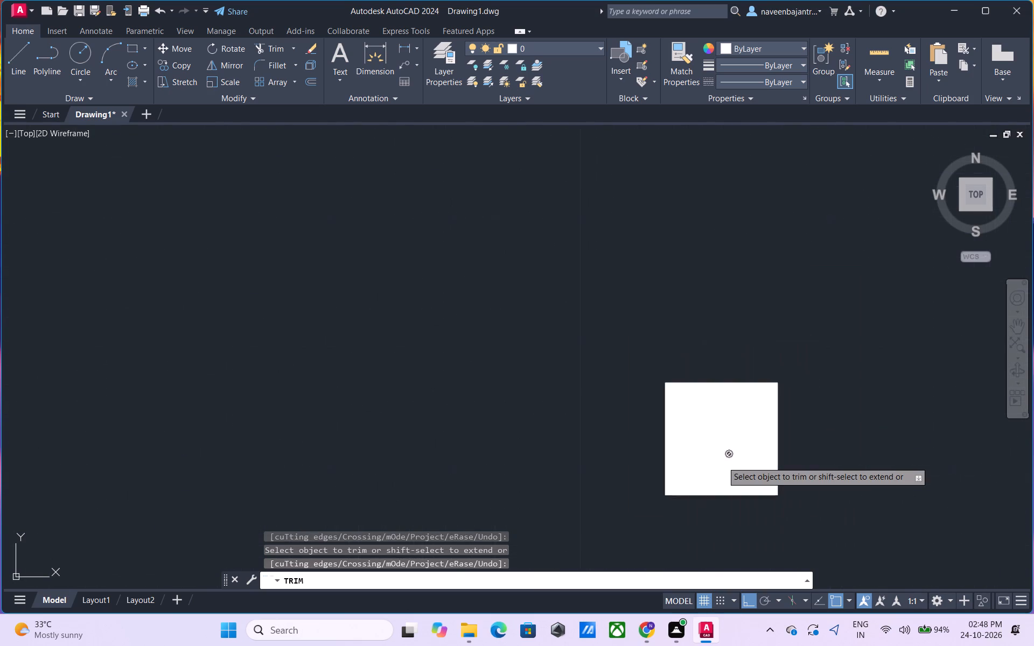
scroll(722, 461, "down", 4)
key("Escape")
left_click(722, 461)
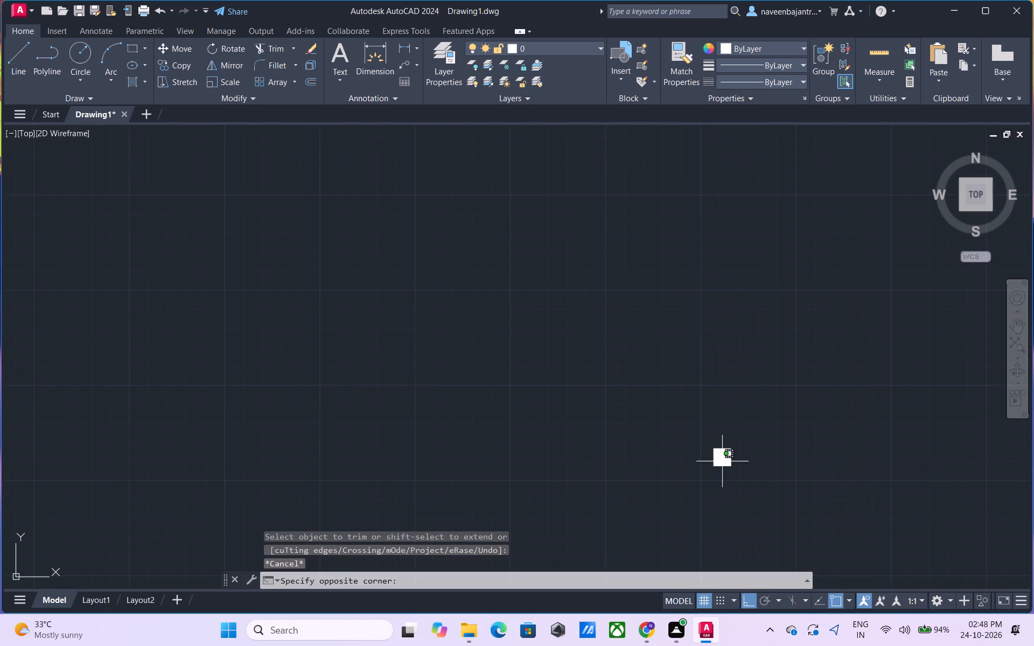
key("Delete")
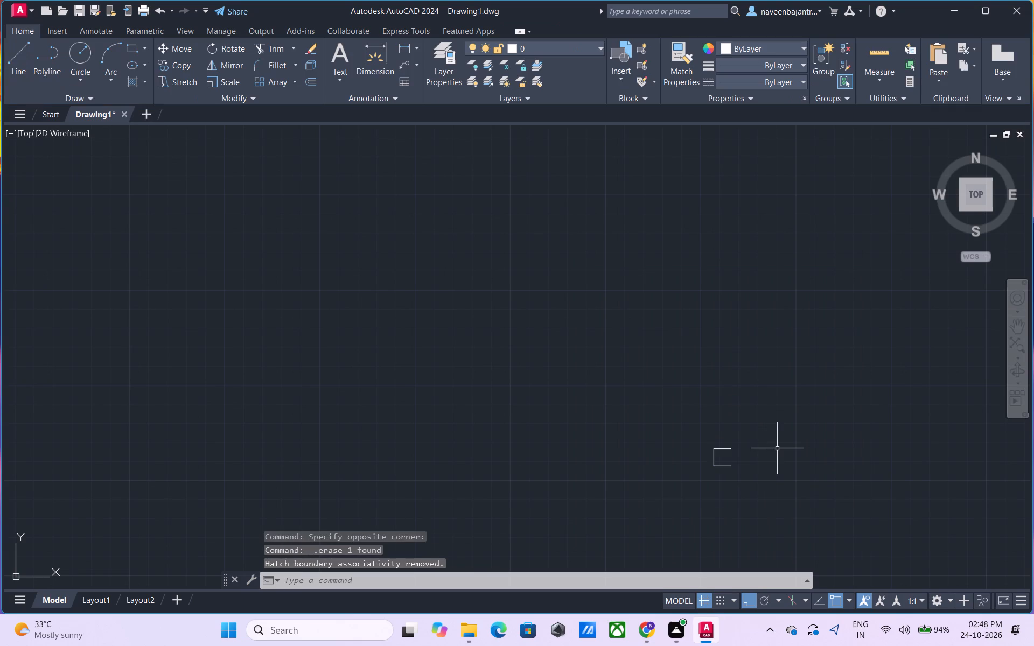
Trim away the three remaining outline lines of the bottom-right corner column.
key("Escape")
type("tr")
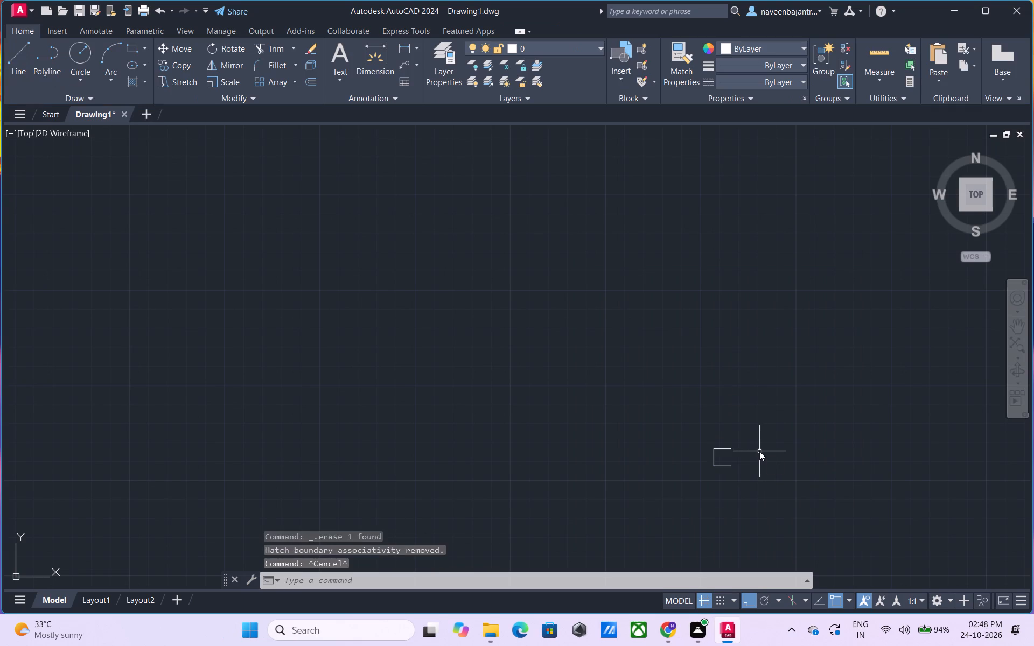
key("space")
left_click(718, 467)
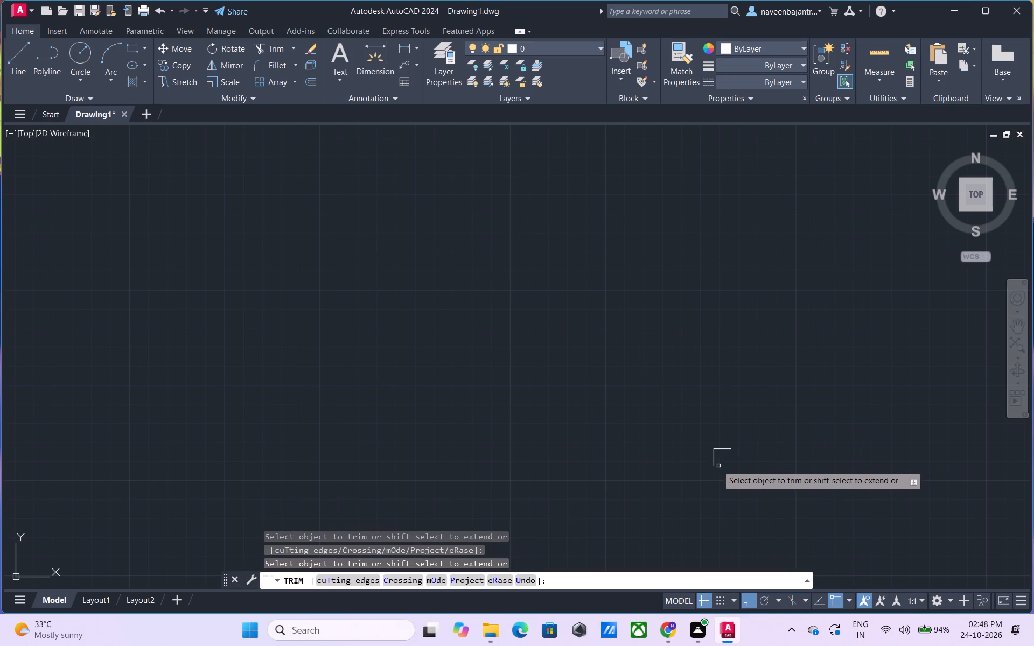
left_click(715, 458)
left_click(722, 450)
key("Escape")
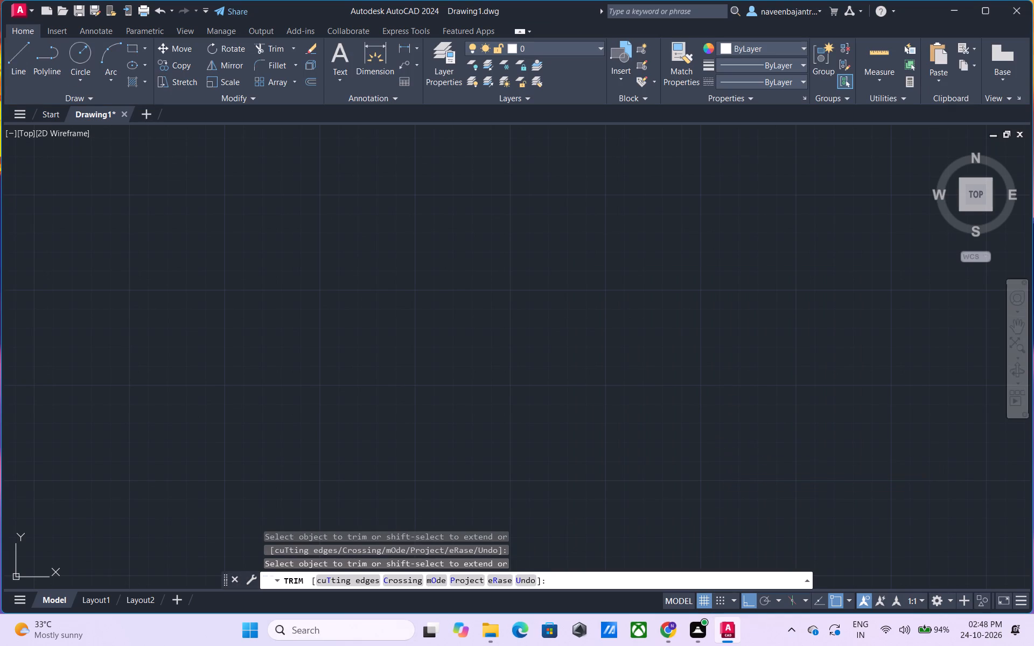
Delete the leftover hatch strip from the stairs above the cleared plan area.
scroll(722, 450, "down", 5)
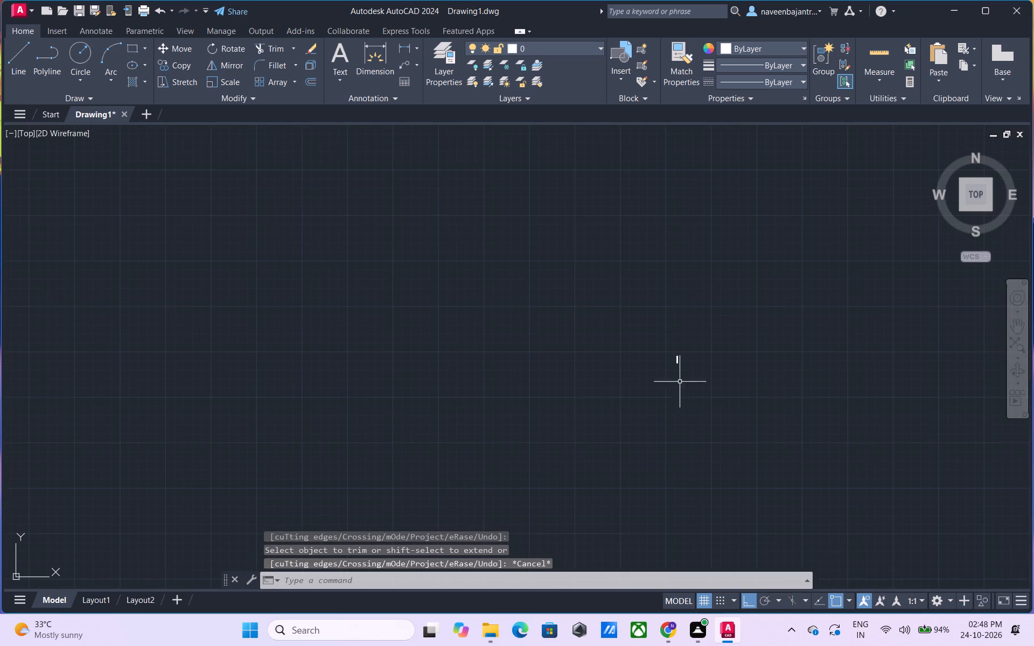
scroll(675, 363, "up", 3)
left_click(676, 354)
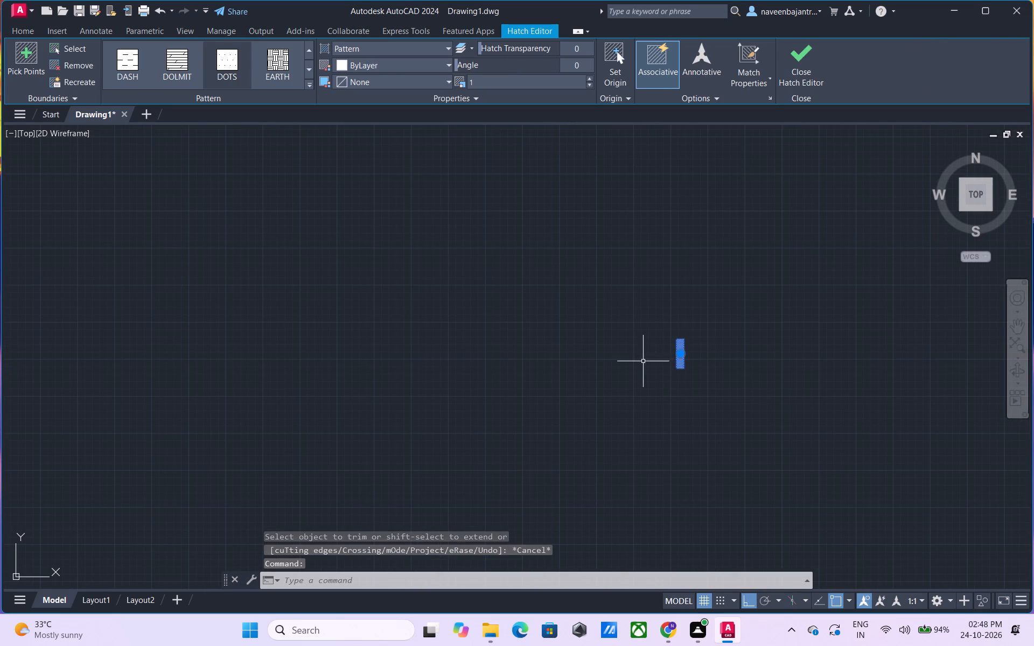
key("Delete")
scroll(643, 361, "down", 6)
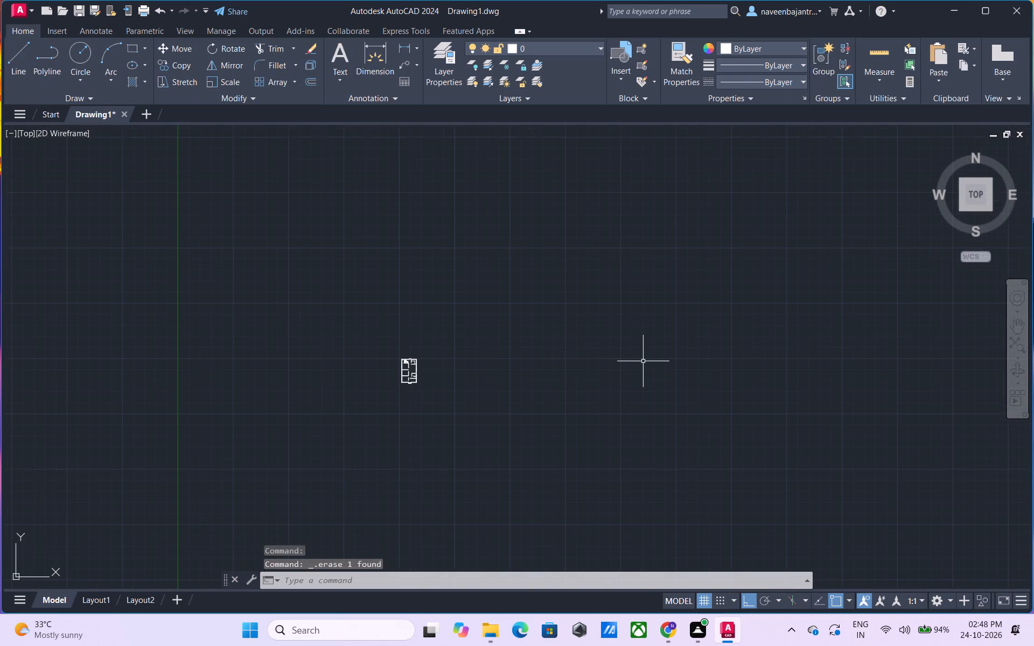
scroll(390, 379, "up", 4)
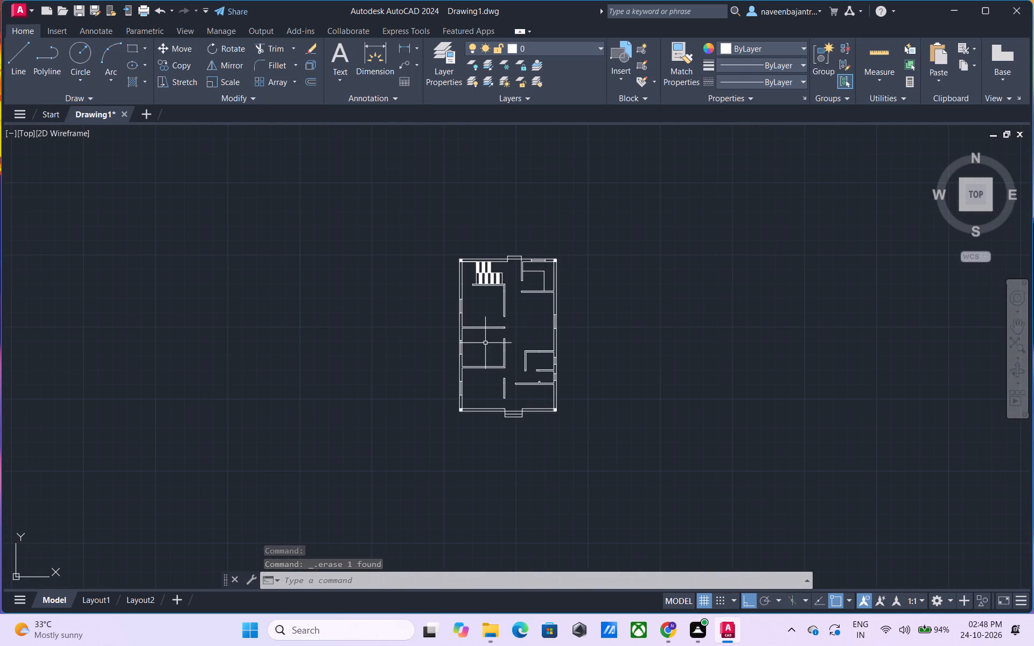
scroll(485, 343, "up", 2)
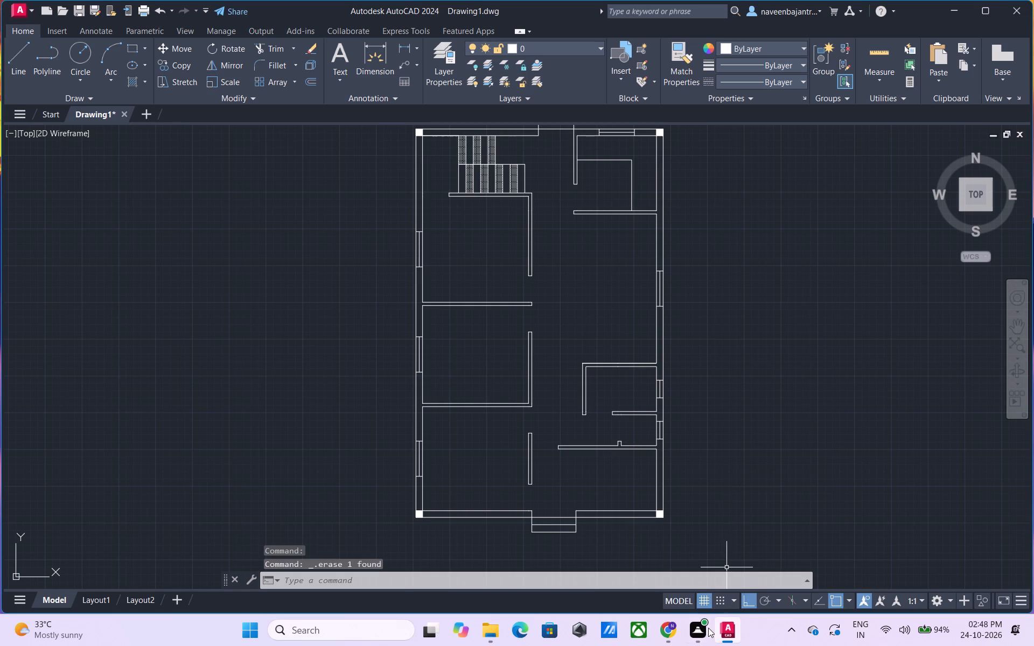
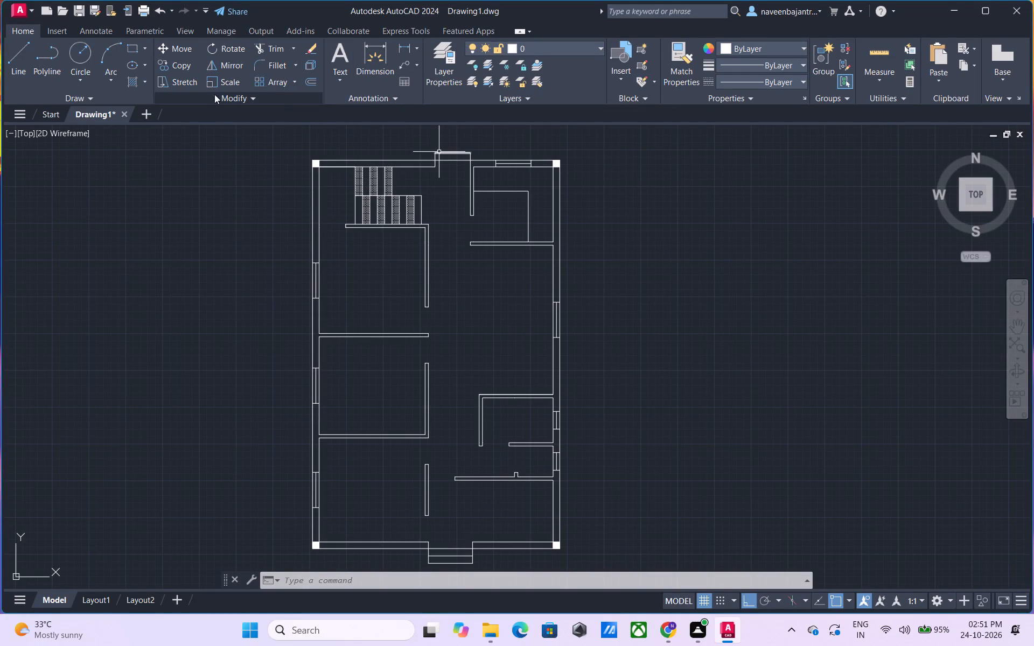
Start a Hatch with the ANGLE pattern for the floor area inside the house plan.
left_click(128, 85)
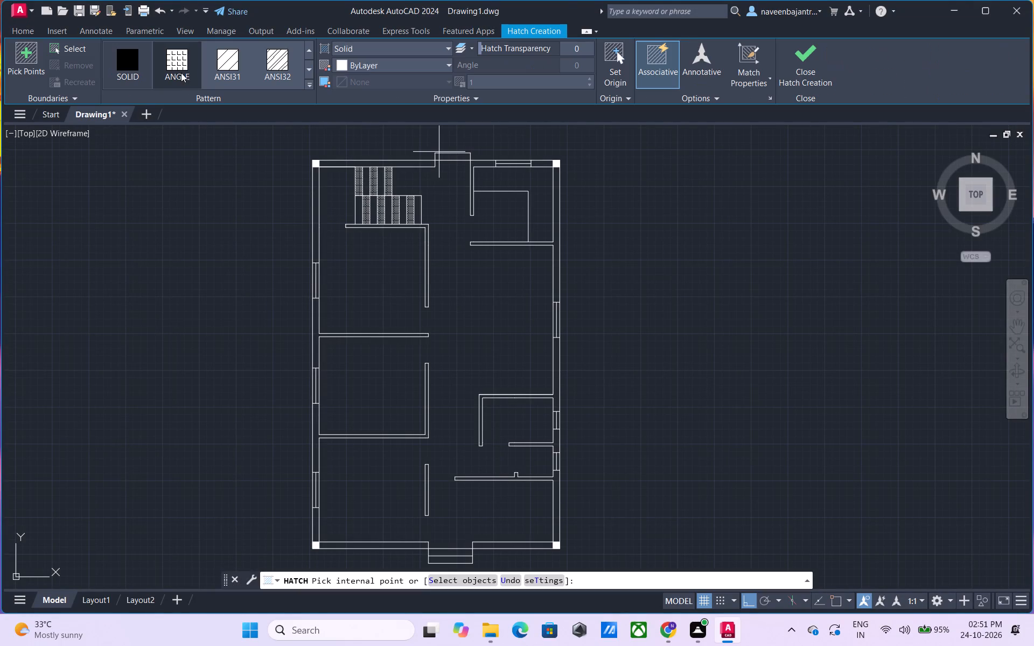
left_click(180, 71)
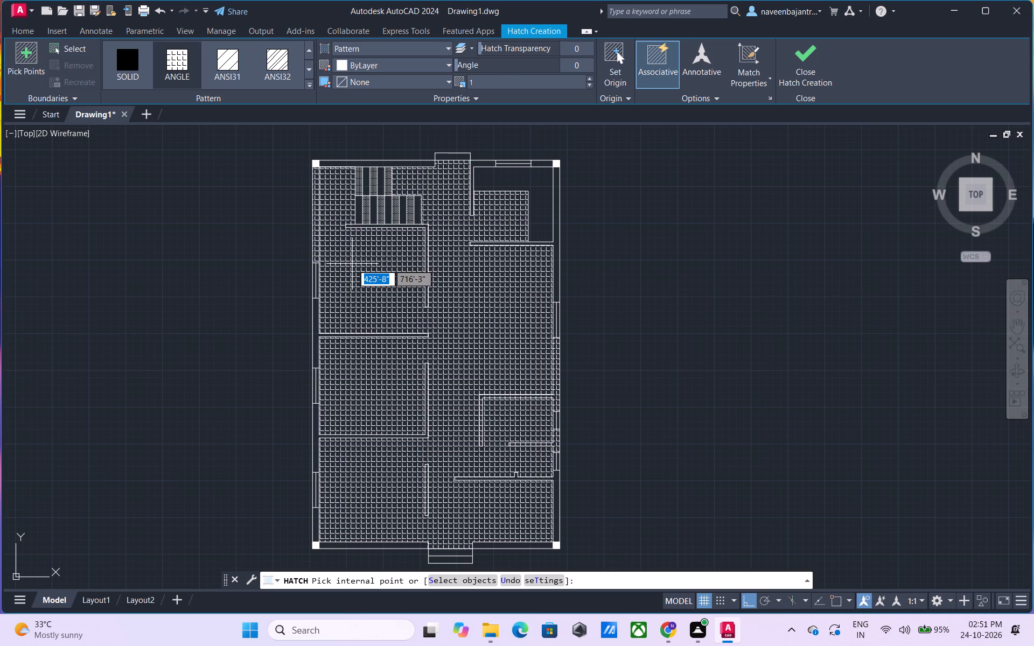
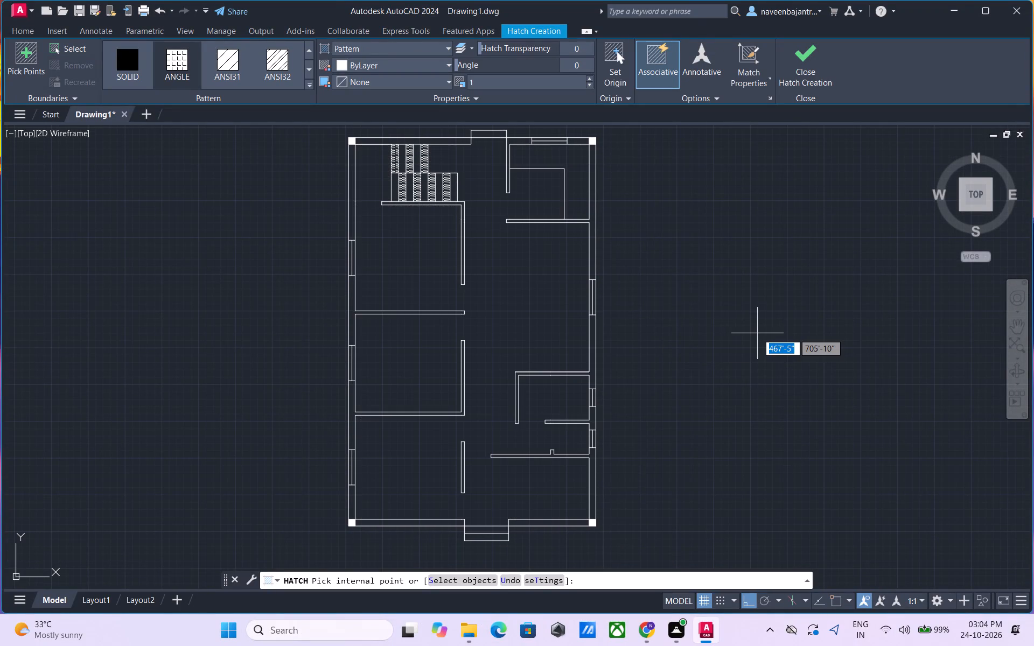
Restart Hatch and preview the ANSI31 and ANSI32 patterns on the L-shaped counter area in the plan's upper-right room.
key("Escape")
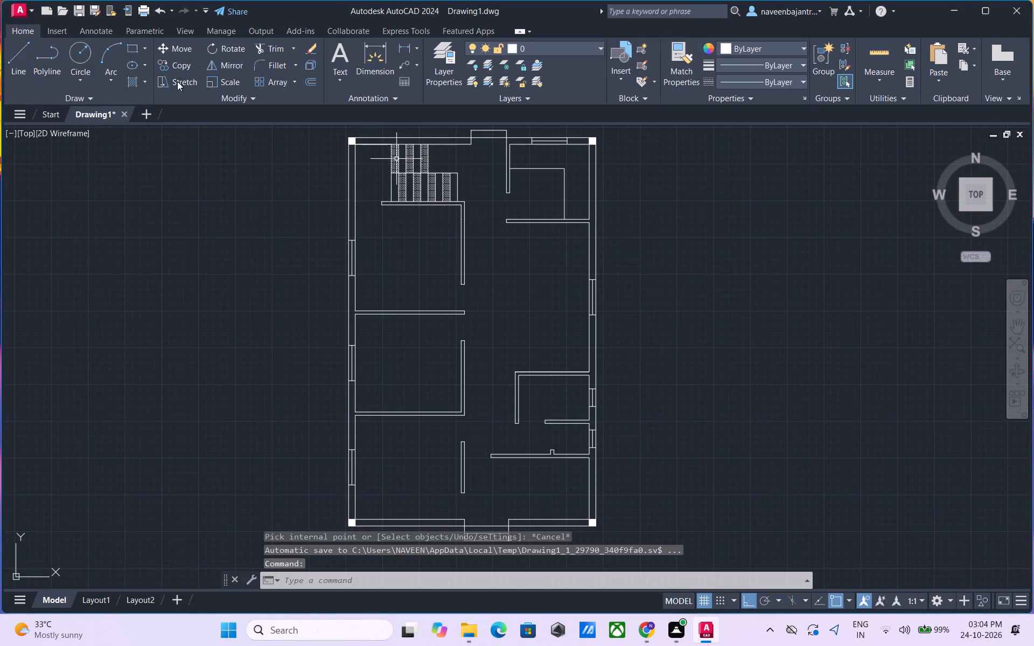
left_click(128, 80)
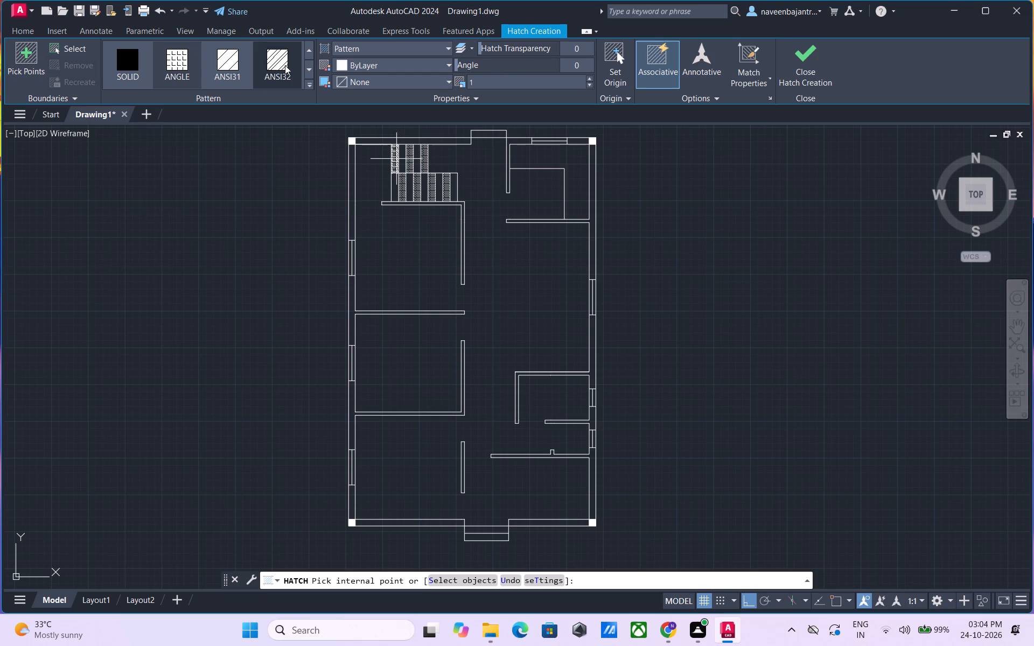
left_click(311, 82)
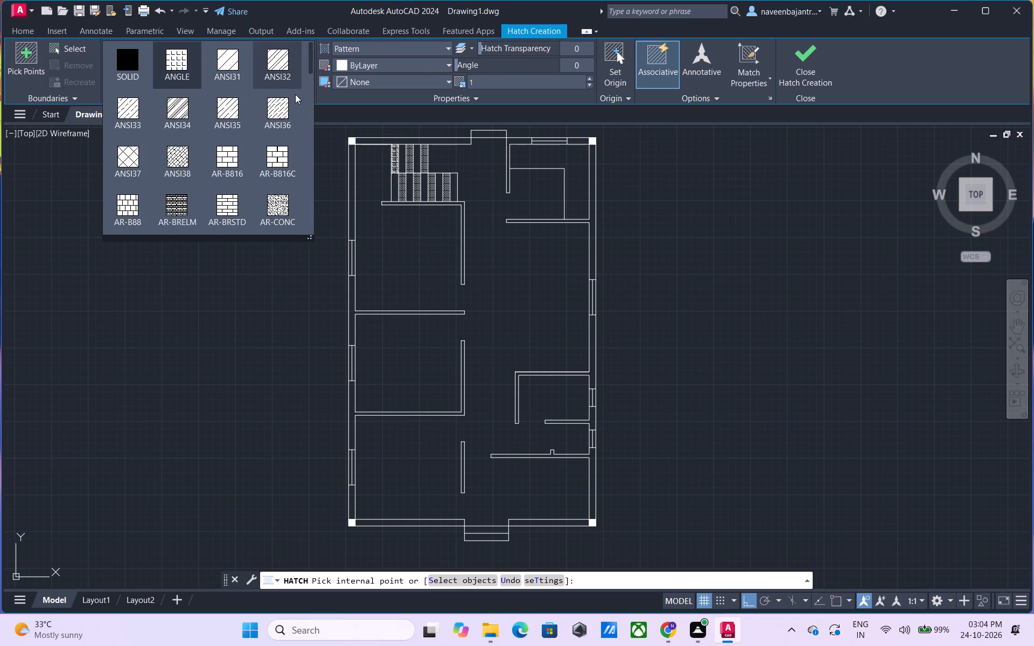
left_click(222, 68)
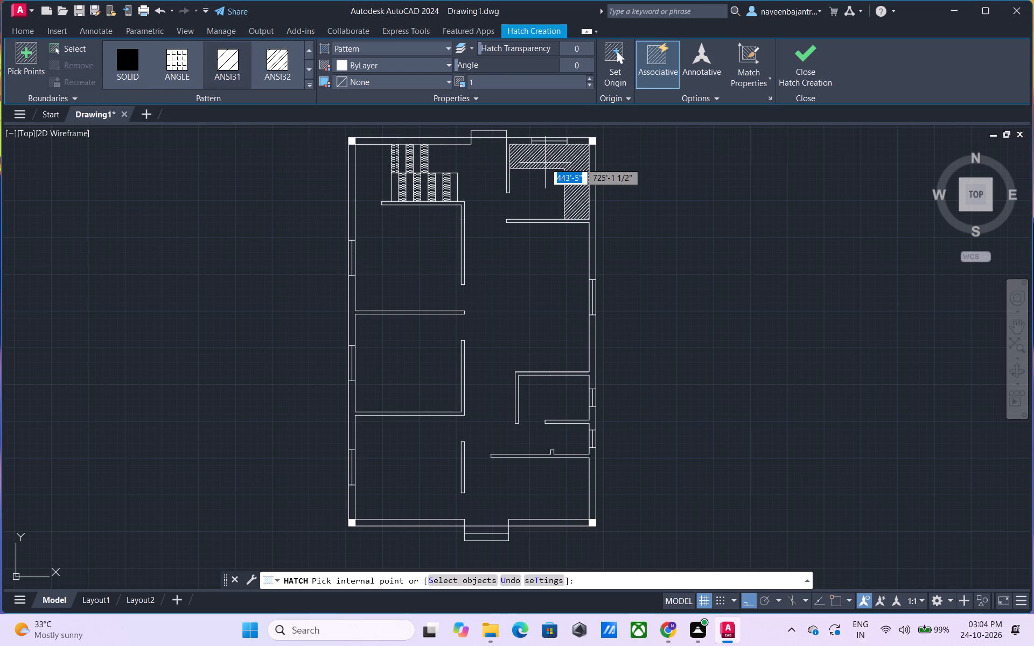
left_click(267, 54)
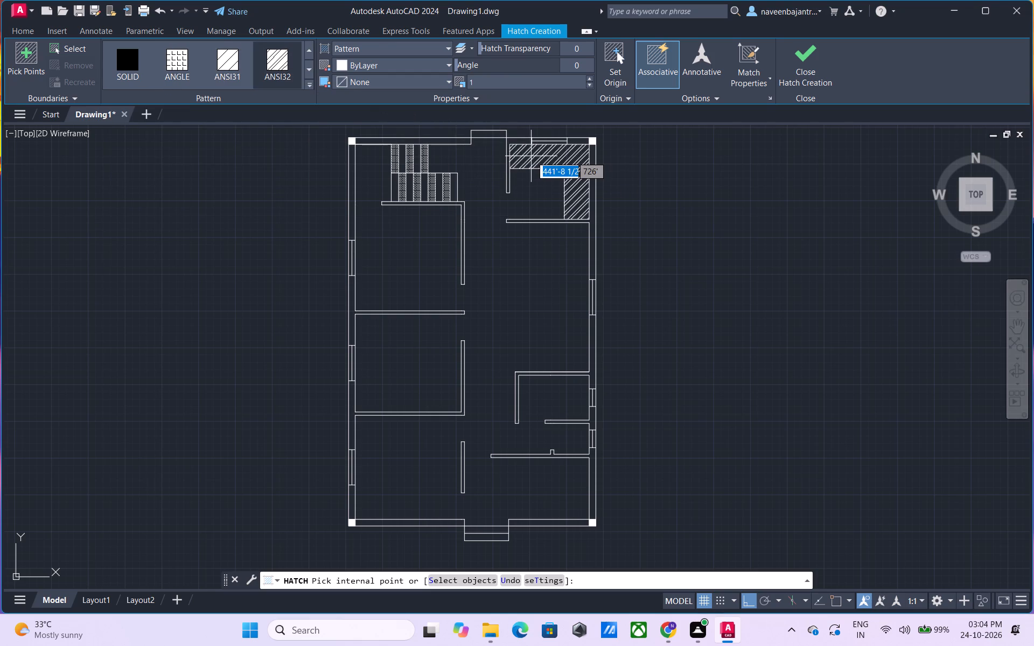
scroll(531, 156, "up", 3)
scroll(531, 156, "down", 2)
scroll(531, 156, "up", 3)
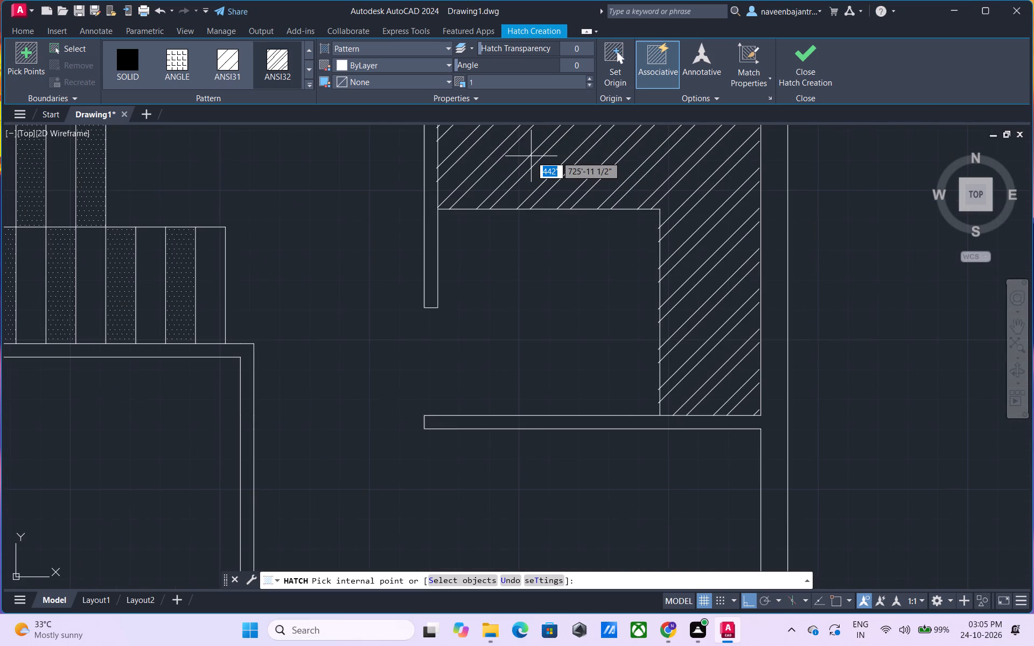
scroll(531, 156, "down", 2)
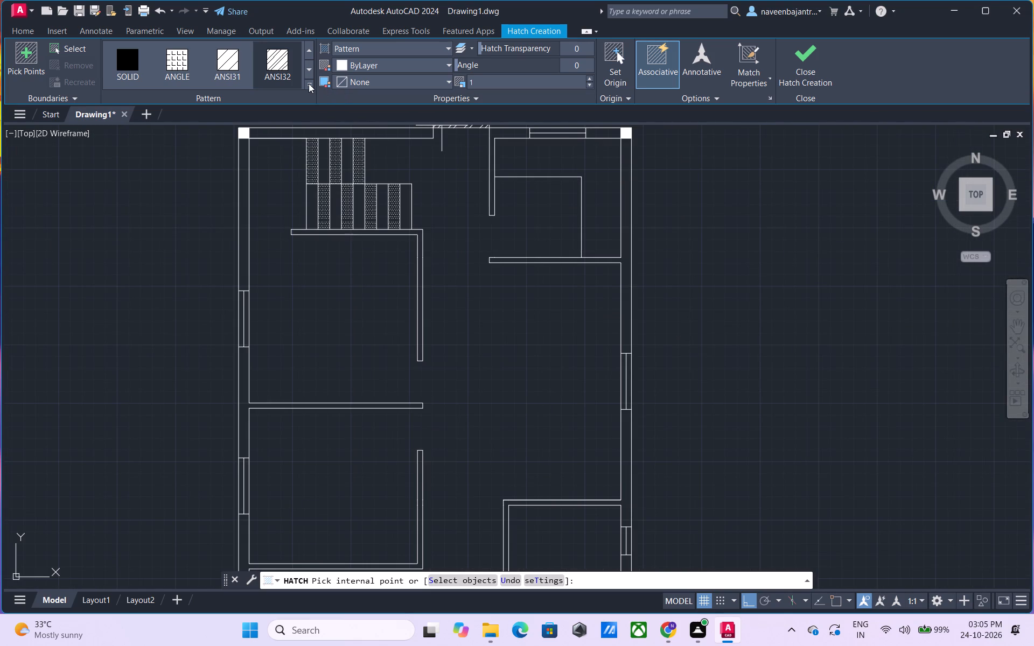
Preview the GOST_GROUND hatch pattern on the L-shaped counter area.
left_click(309, 83)
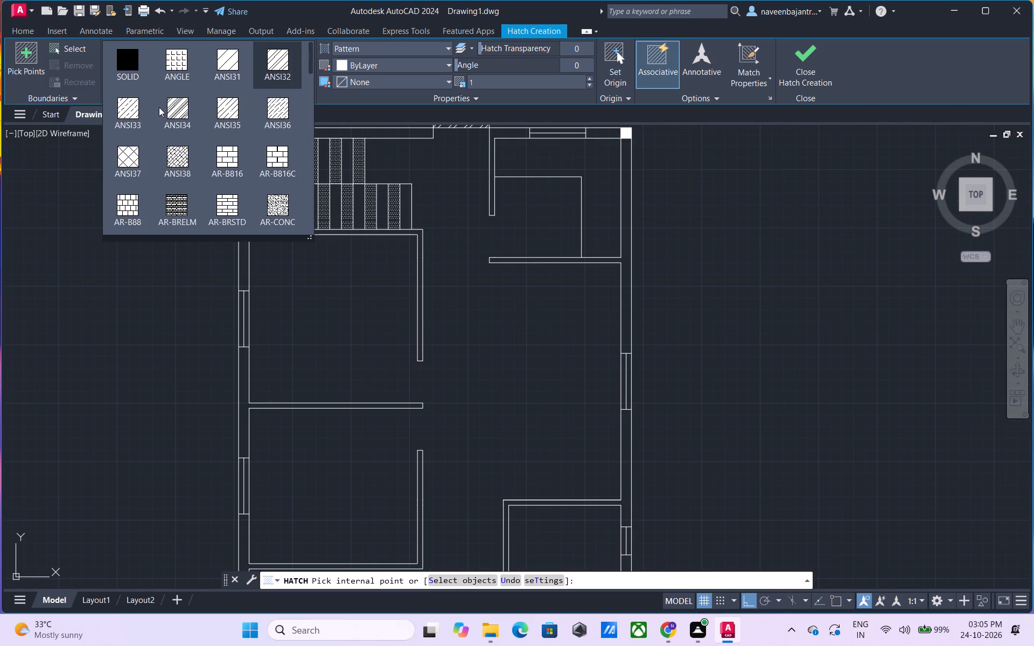
scroll(159, 148, "down", 1)
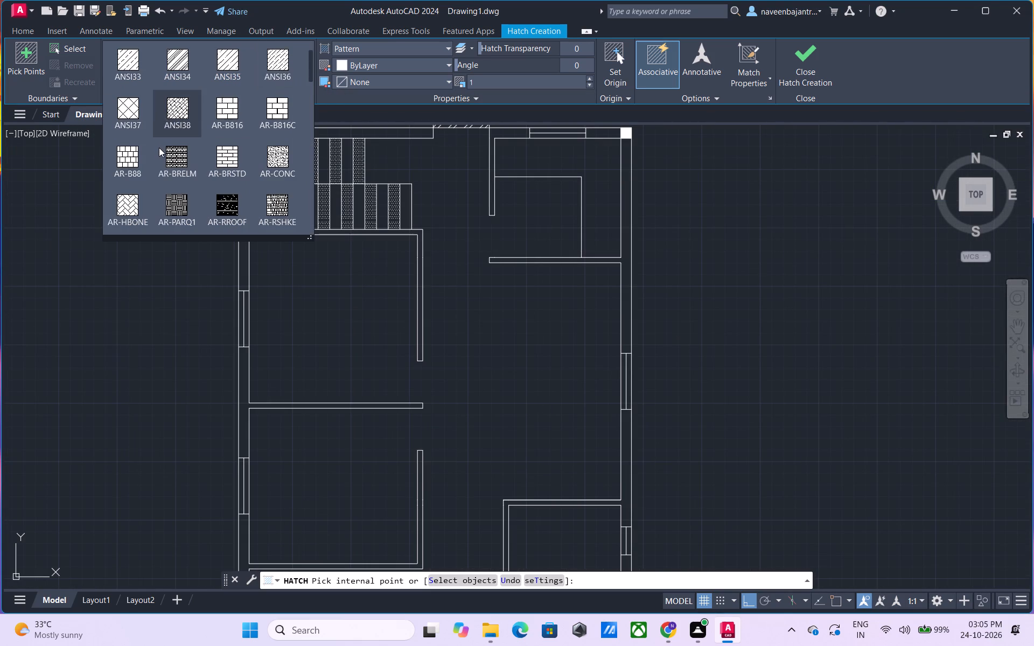
scroll(159, 148, "down", 3)
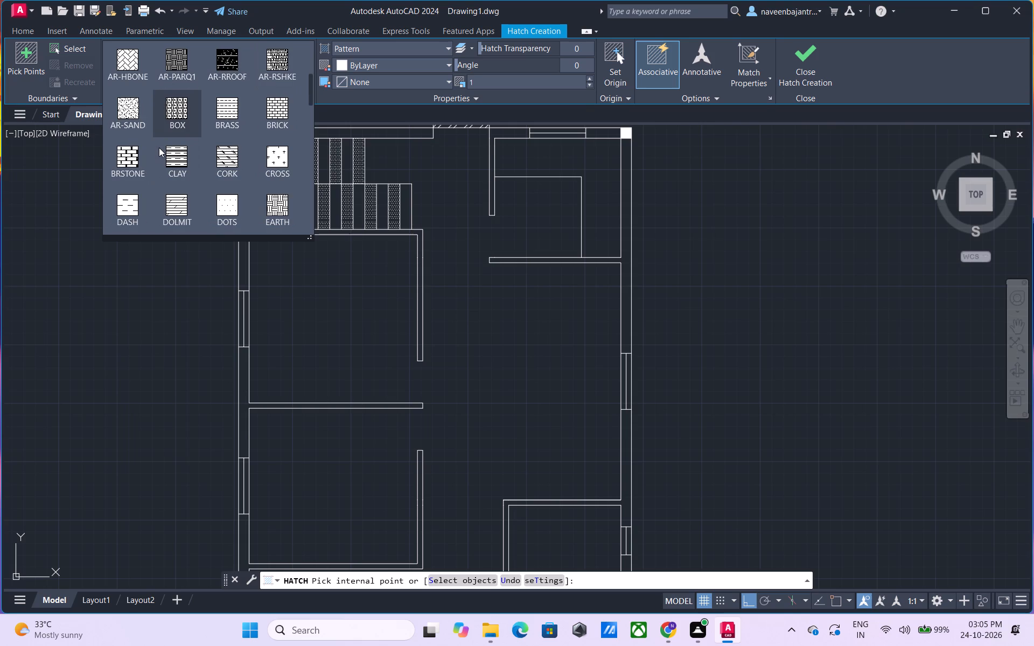
scroll(159, 148, "down", 2)
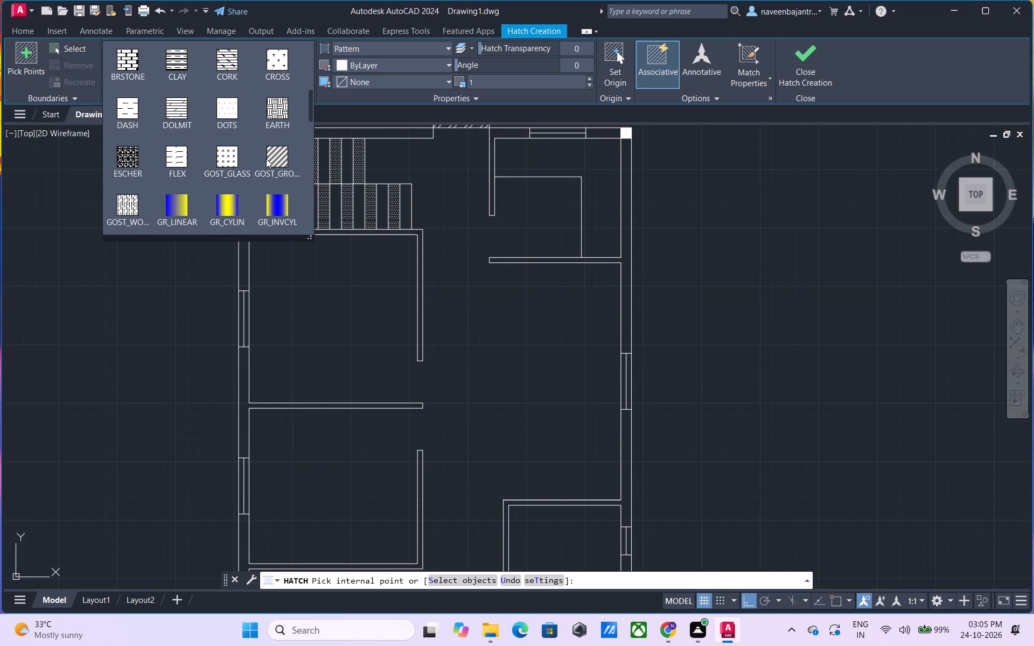
left_click(275, 158)
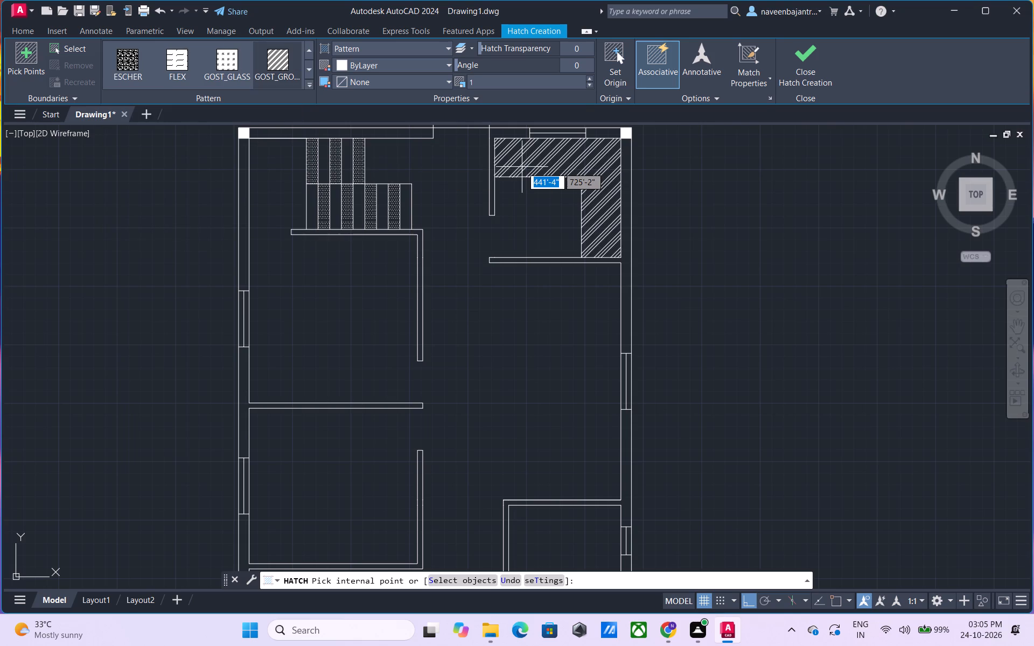
Preview the JIS_RC_15 hatch pattern on the L-shaped counter area and examine its line spacing.
left_click(305, 84)
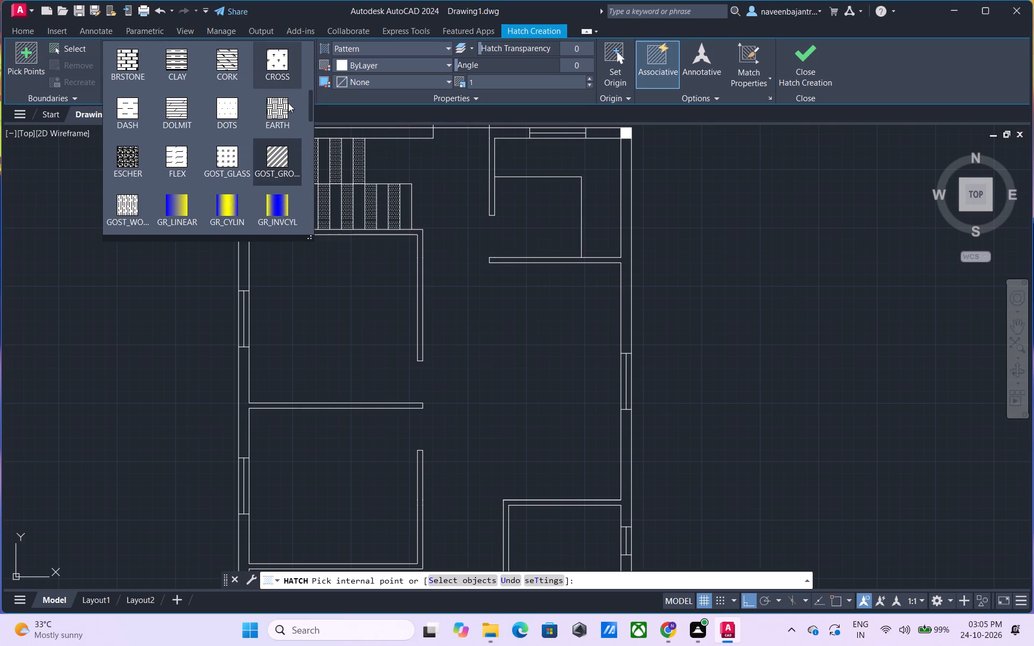
scroll(237, 142, "down", 2)
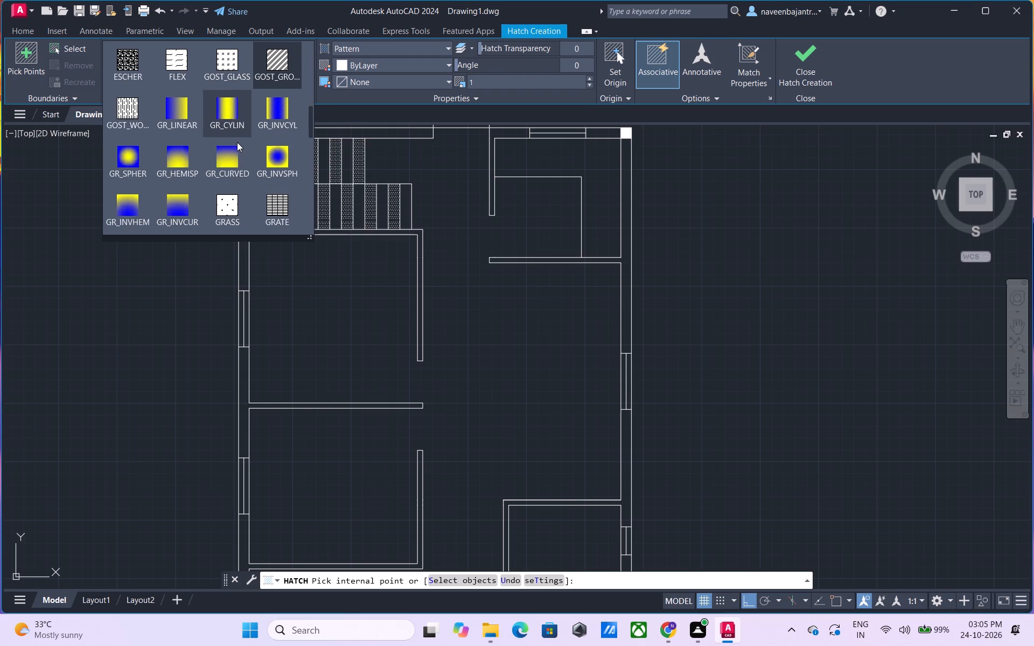
scroll(237, 142, "down", 3)
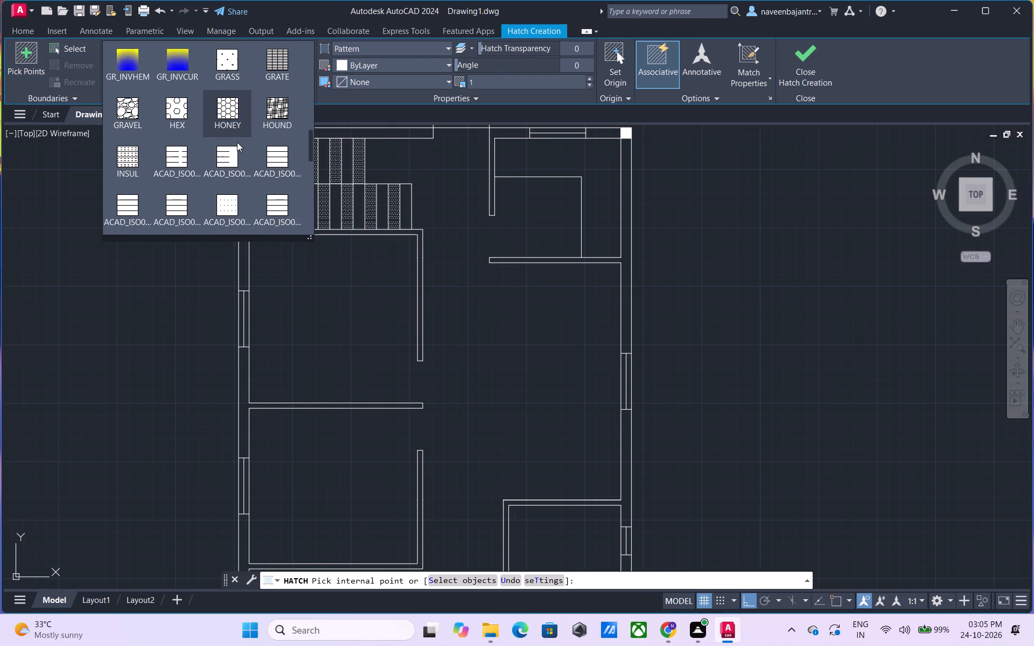
scroll(237, 142, "down", 2)
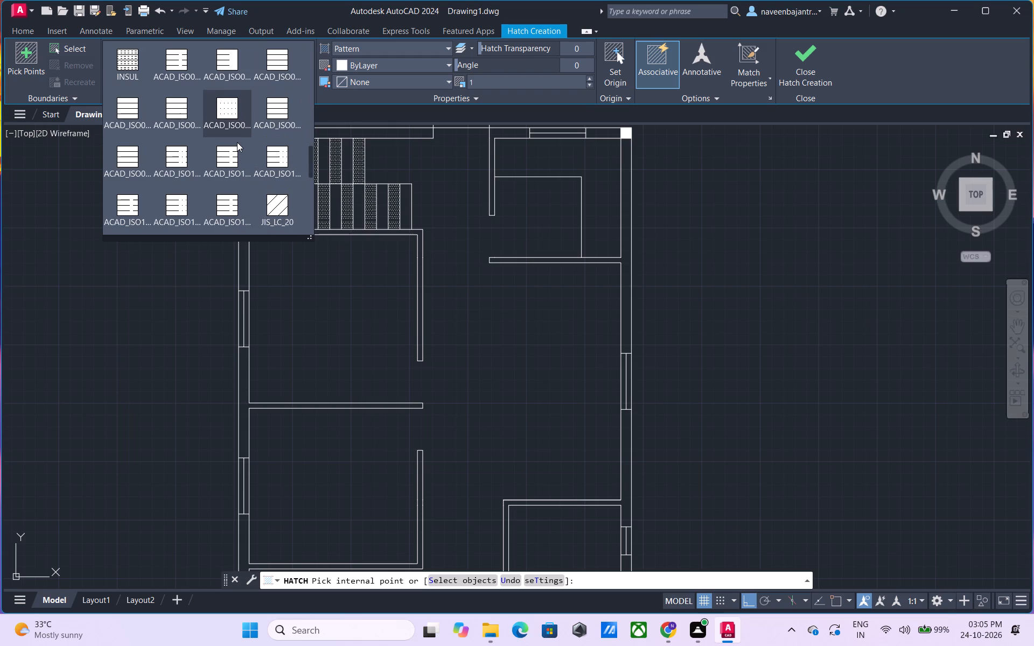
scroll(237, 142, "down", 1)
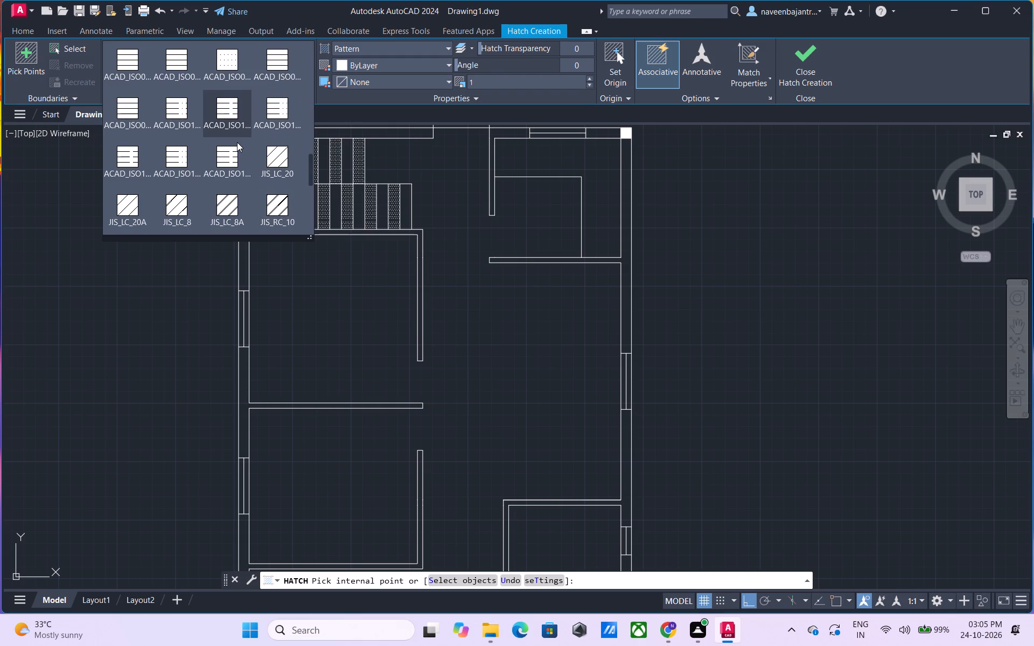
scroll(237, 142, "down", 1)
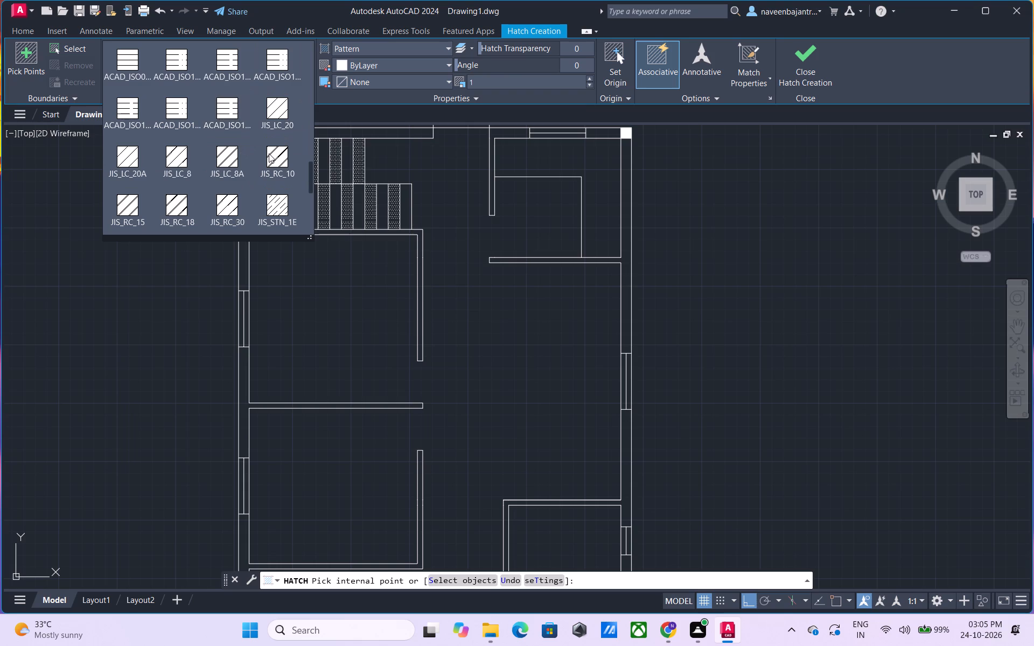
left_click(124, 200)
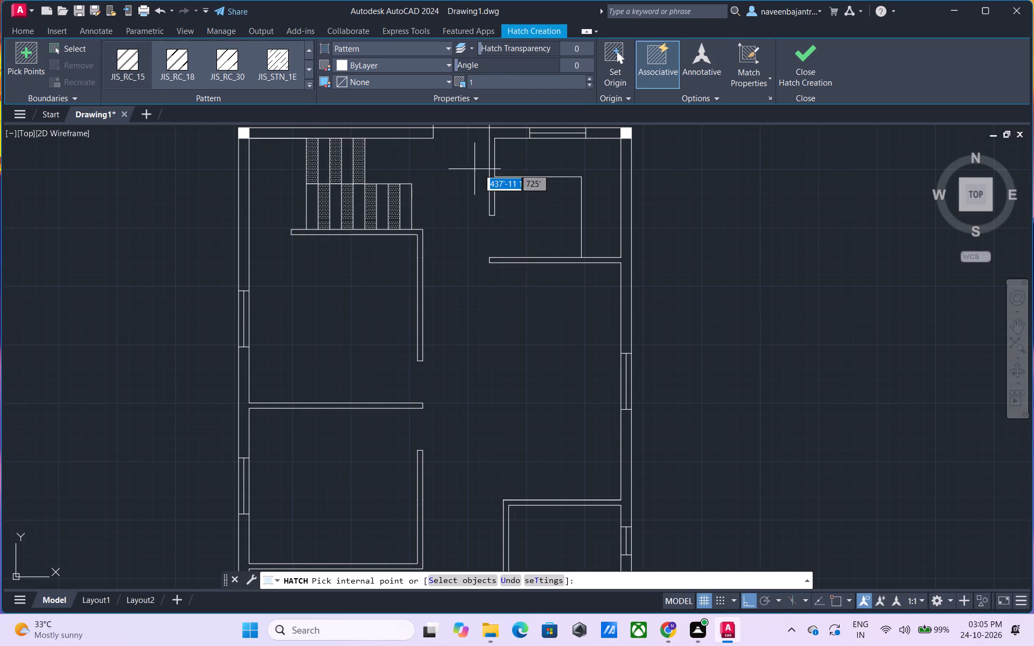
scroll(578, 163, "up", 5)
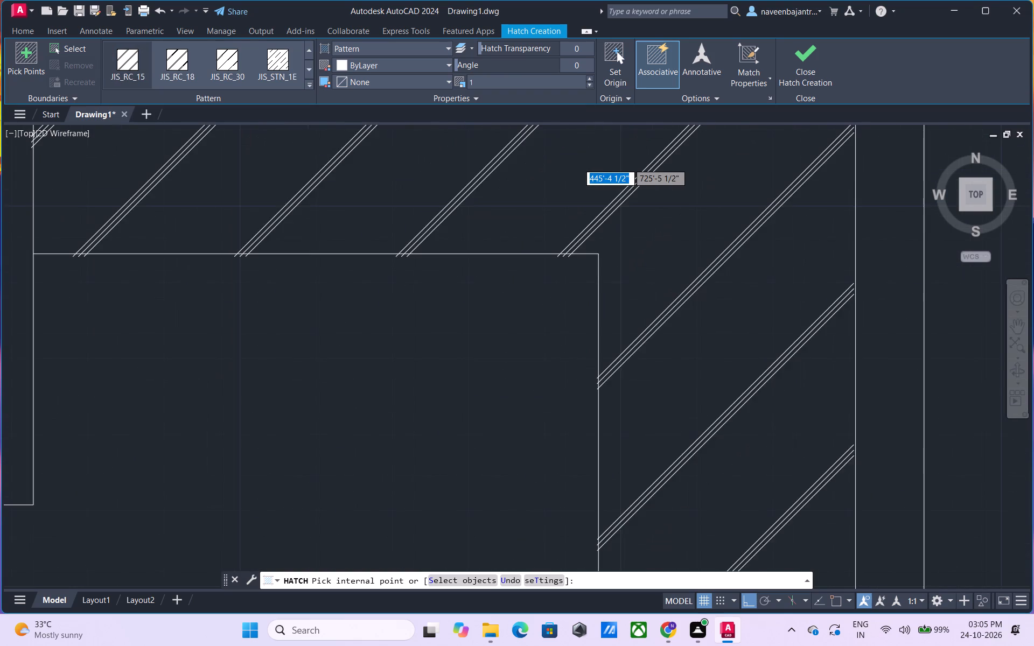
scroll(578, 163, "down", 4)
middle_click_drag(553, 216, 551, 275)
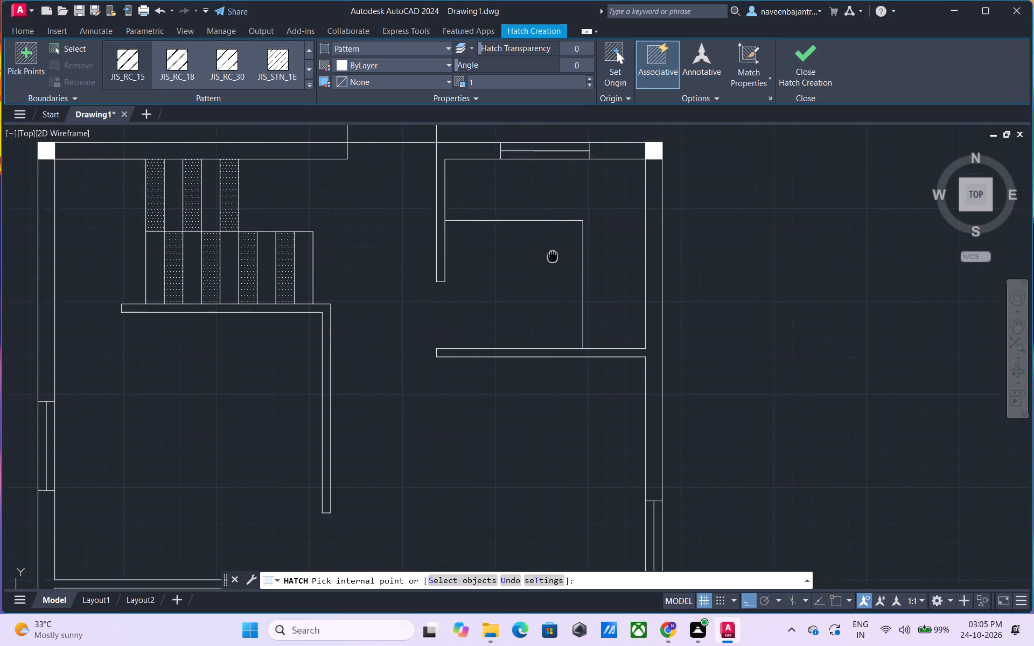
middle_click_drag(551, 275, 550, 298)
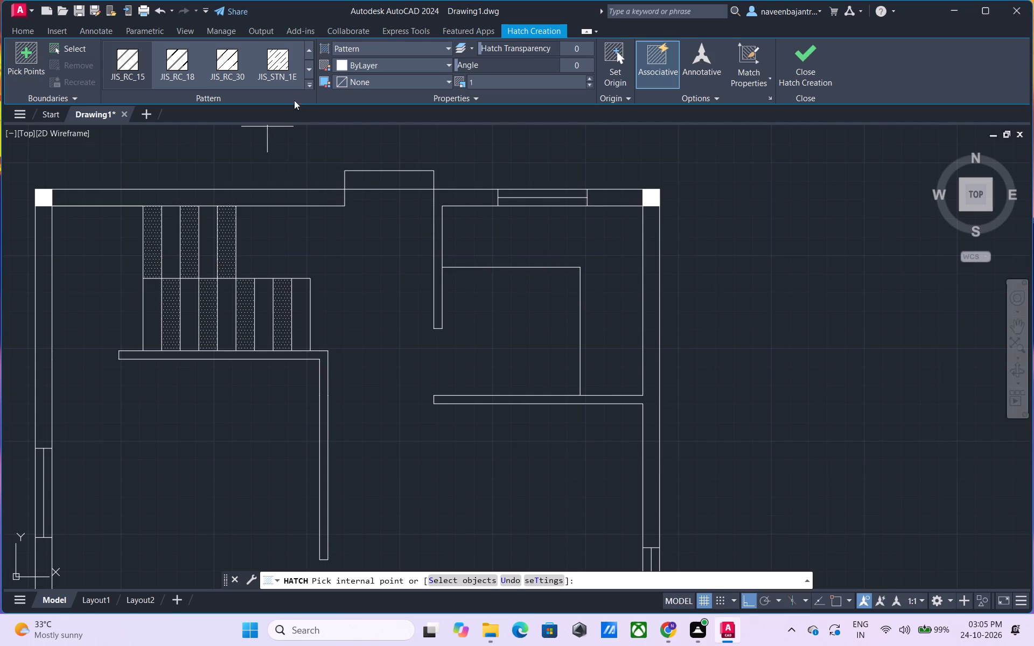
Preview the STEEL hatch pattern on the L-shaped counter area and examine its line density.
left_click(310, 83)
scroll(248, 173, "down", 1)
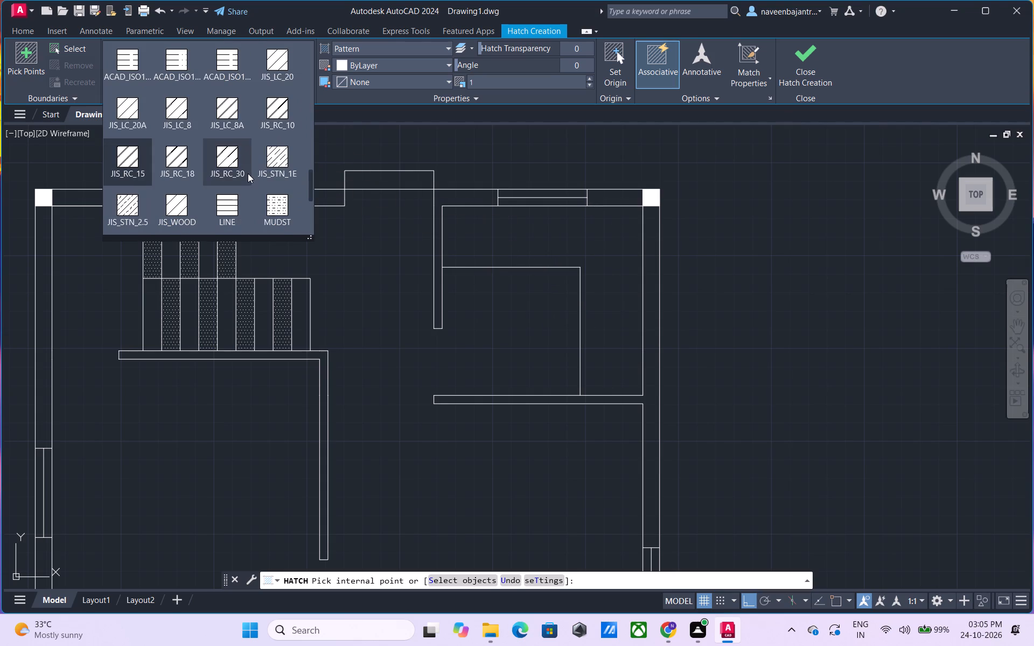
scroll(248, 173, "down", 1)
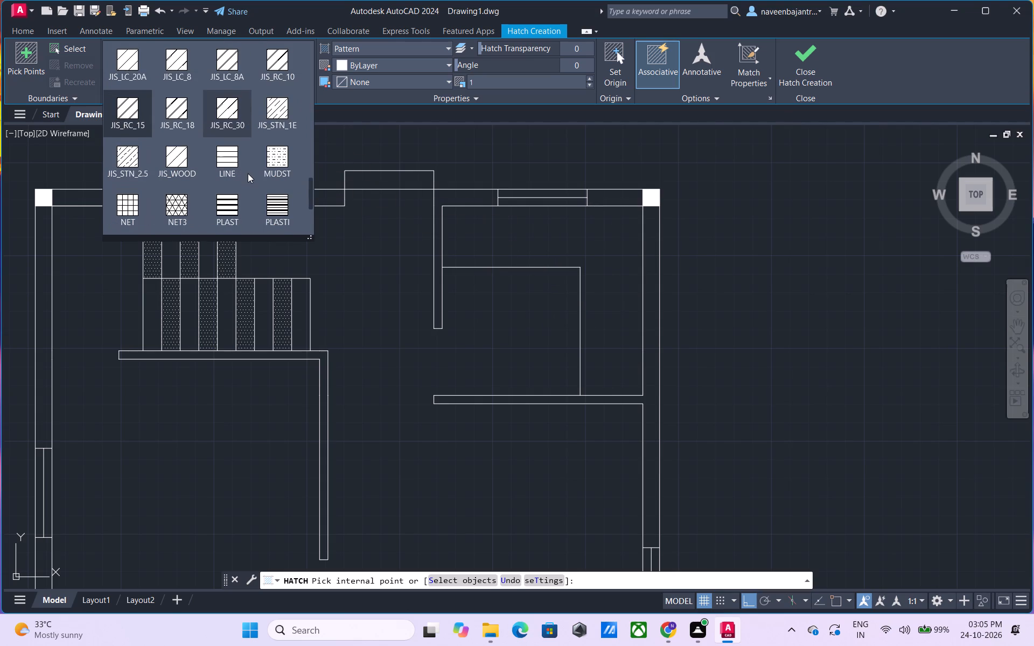
scroll(248, 173, "down", 2)
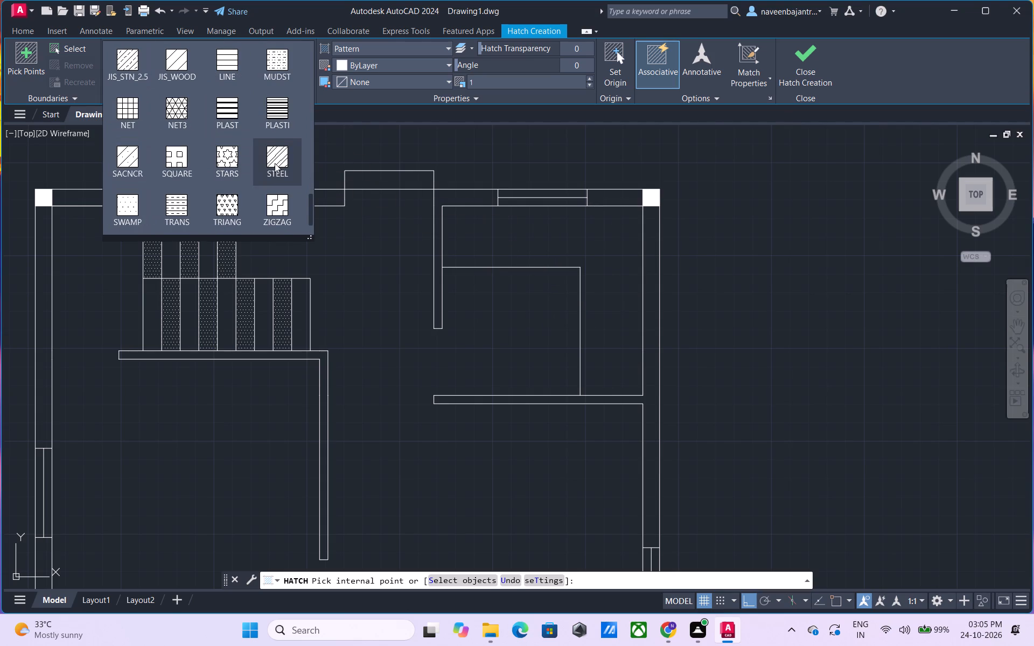
left_click(275, 163)
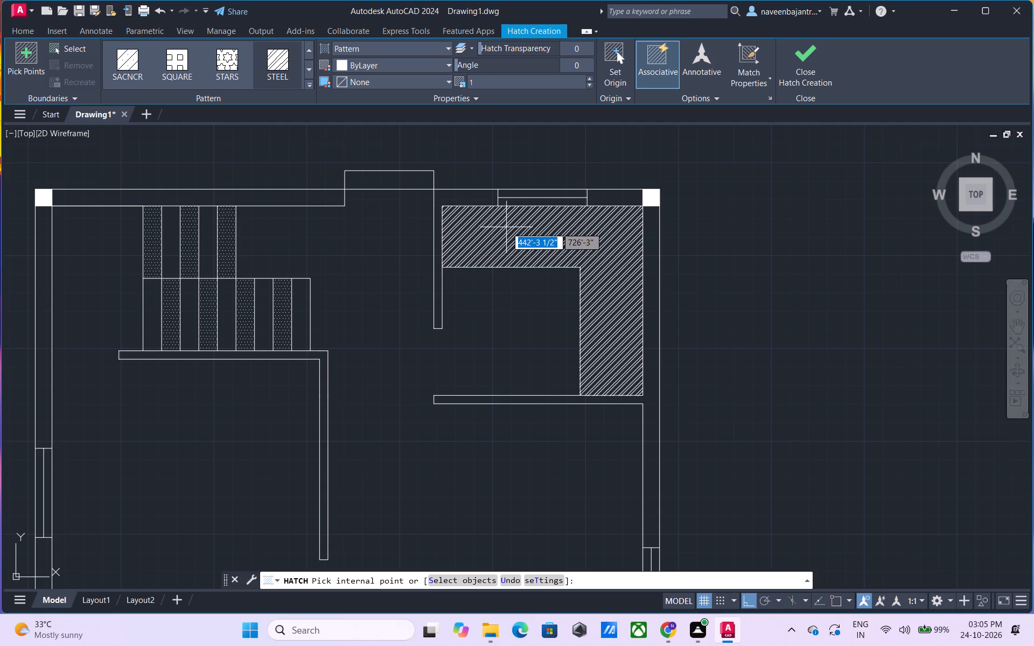
scroll(506, 227, "up", 4)
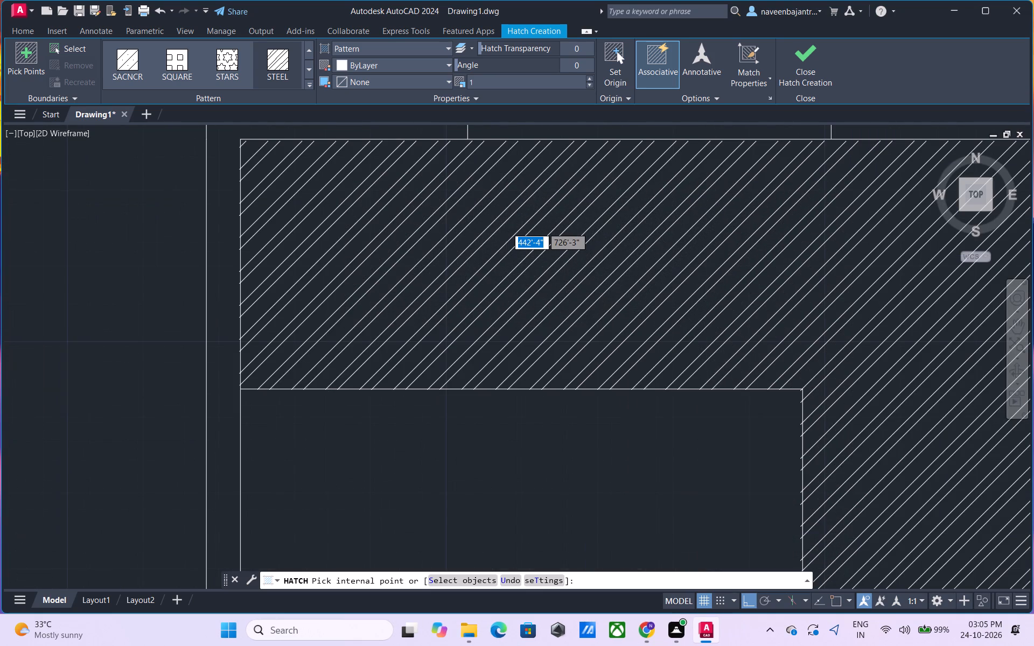
scroll(506, 227, "down", 4)
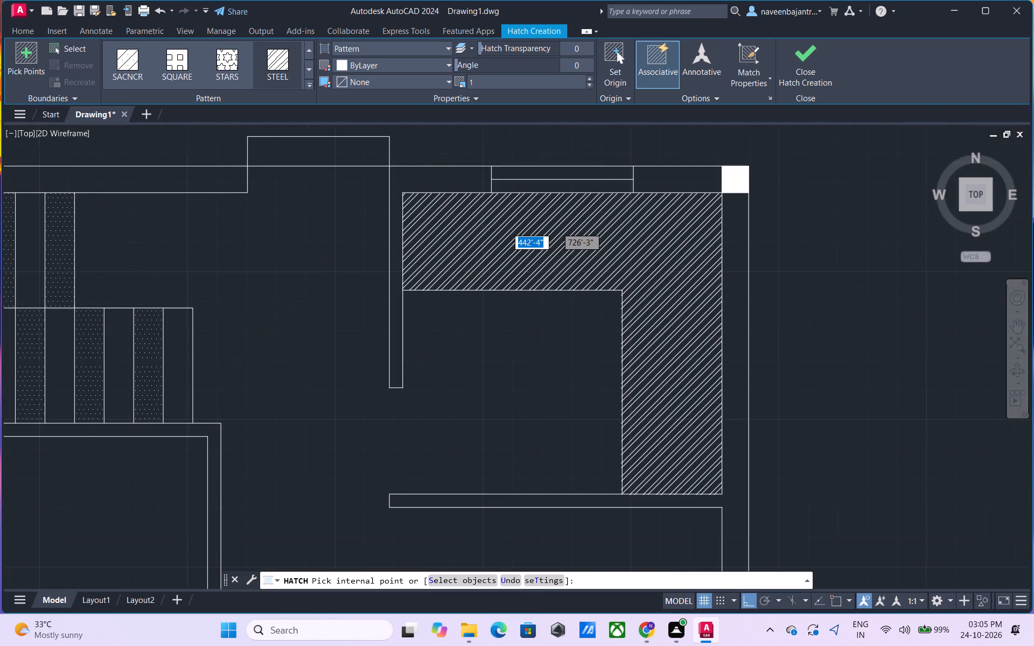
Look through the remaining hatch patterns for a suitable one, and end Hatch without filling any area.
left_click(311, 86)
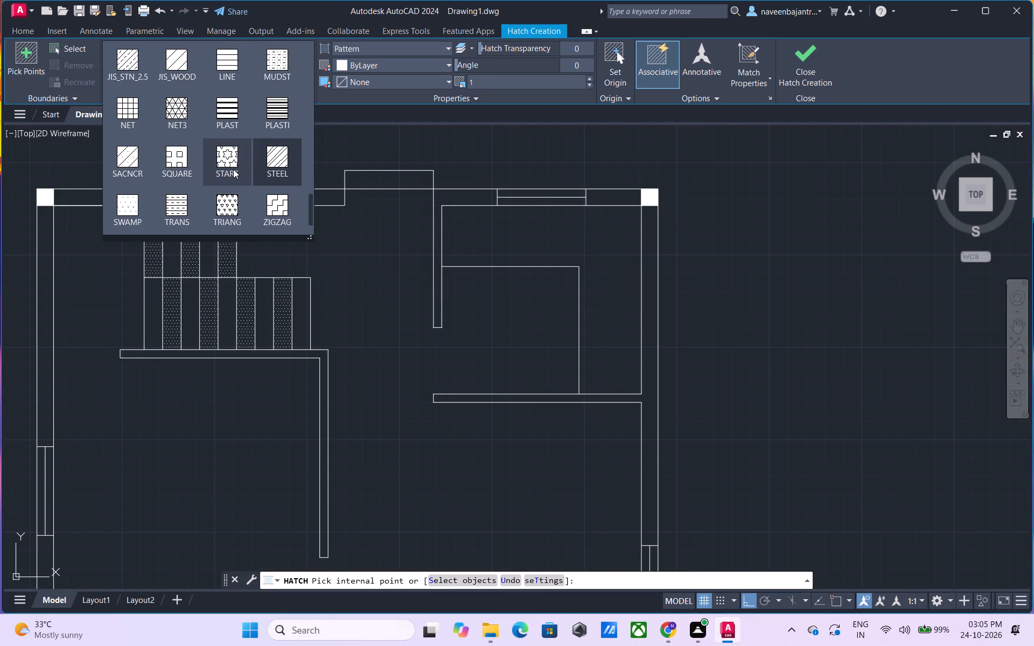
scroll(233, 169, "down", 2)
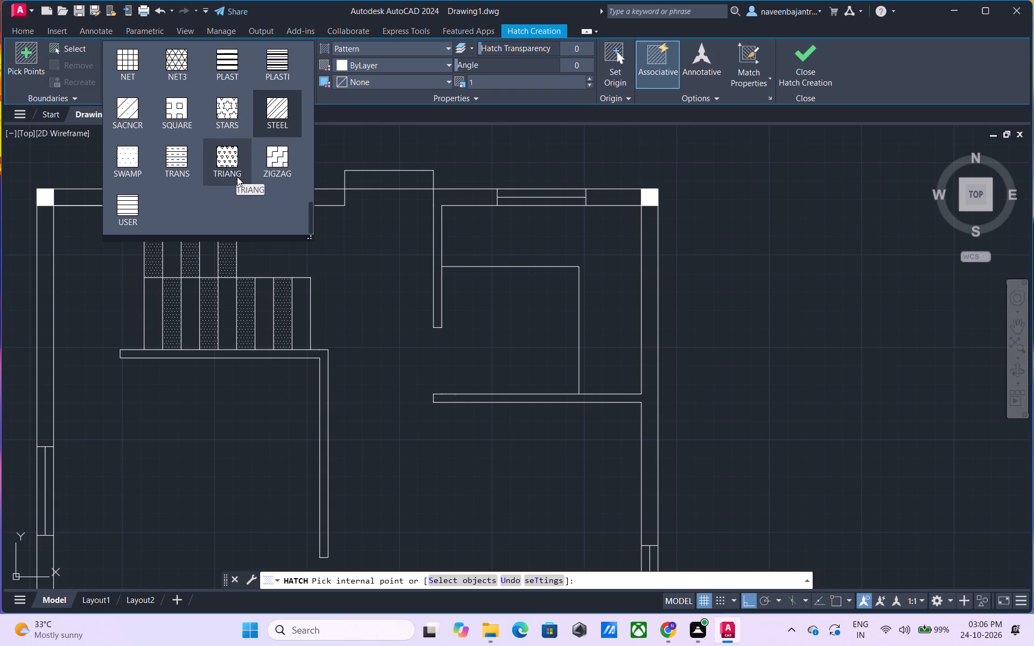
left_click_drag(312, 217, 312, 209)
left_click(313, 207)
left_click(313, 200)
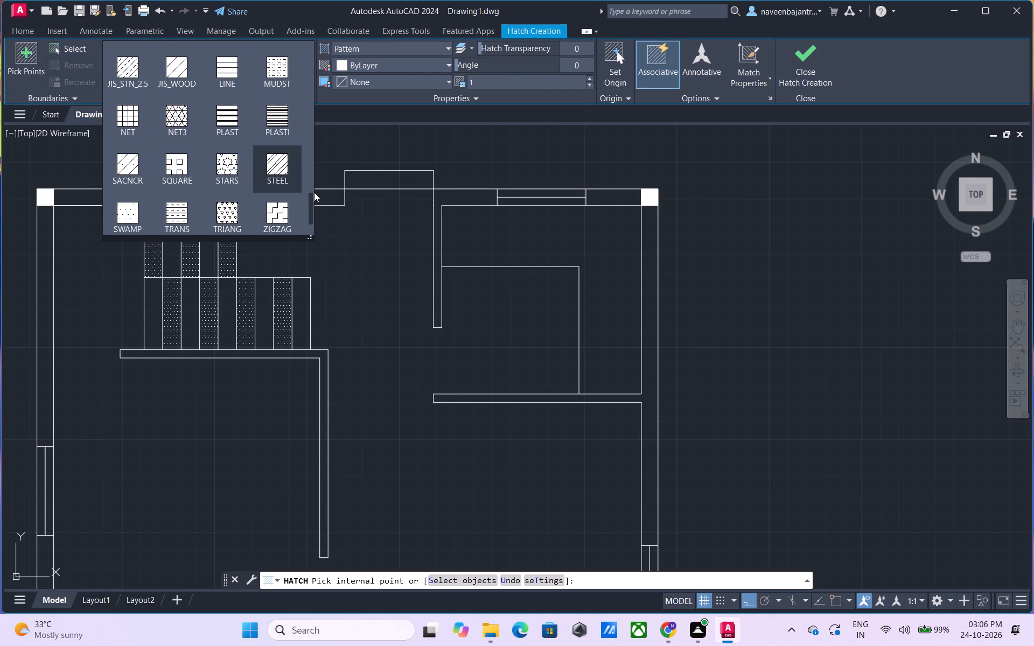
left_click_drag(311, 195, 312, 171)
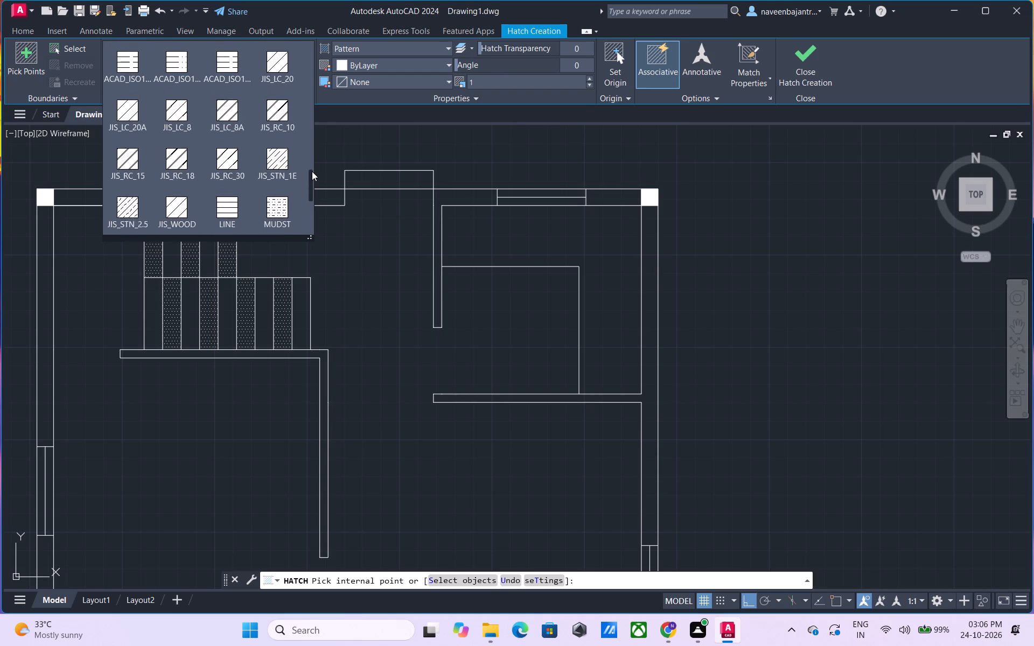
left_click_drag(312, 171, 312, 160)
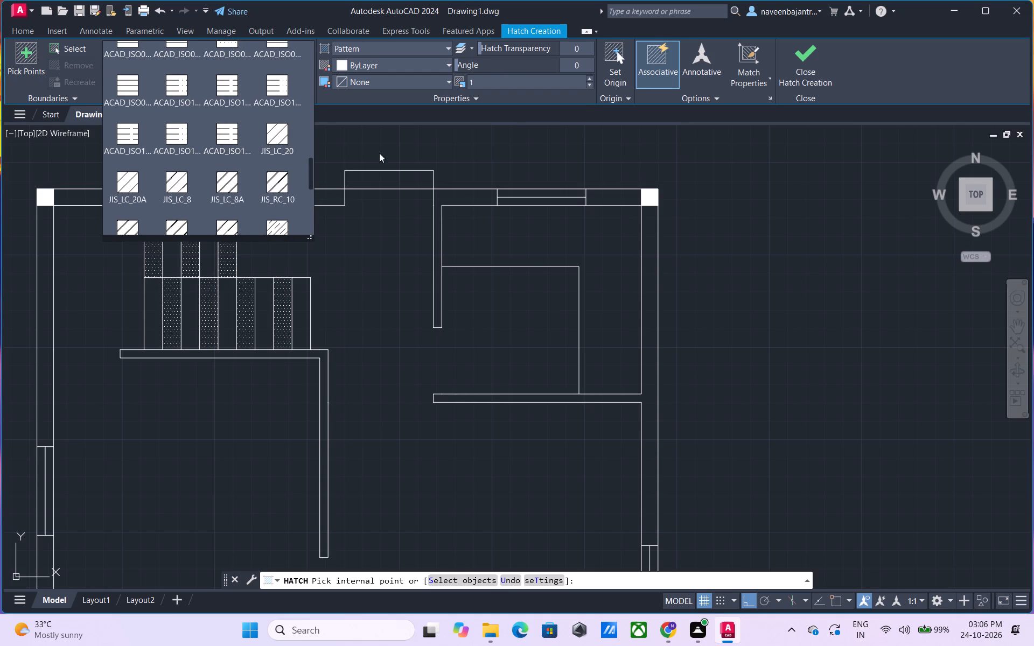
left_click(382, 150)
left_click(800, 48)
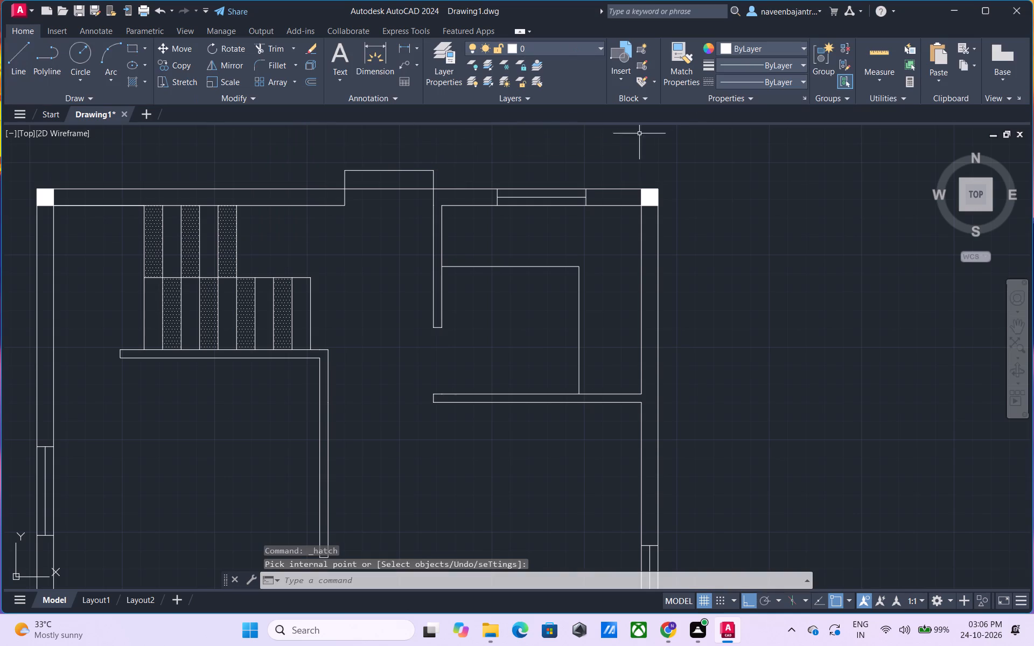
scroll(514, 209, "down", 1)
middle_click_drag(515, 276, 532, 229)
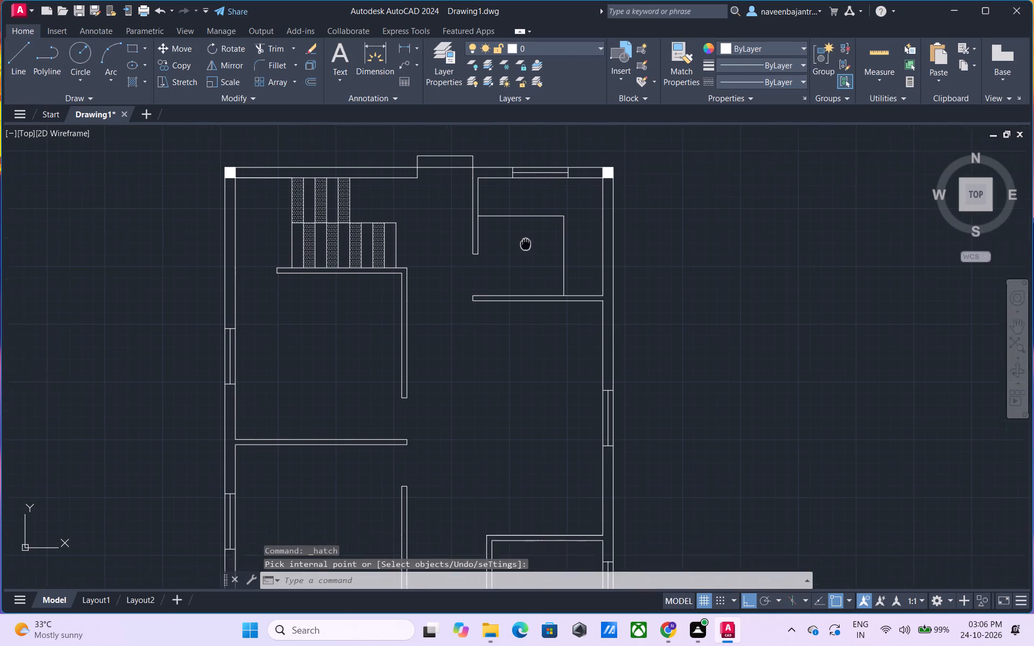
Start a hatch with the SOLID pattern and set its colour to 114,116,48.
middle_click_drag(532, 229, 534, 224)
scroll(535, 230, "down", 1)
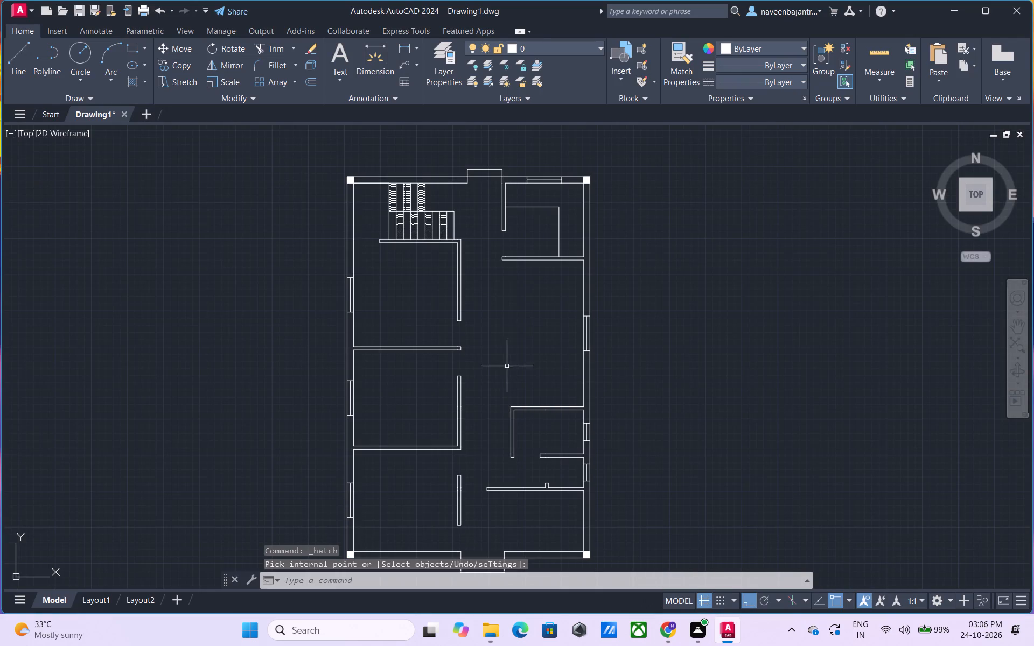
middle_click_drag(508, 352, 532, 328)
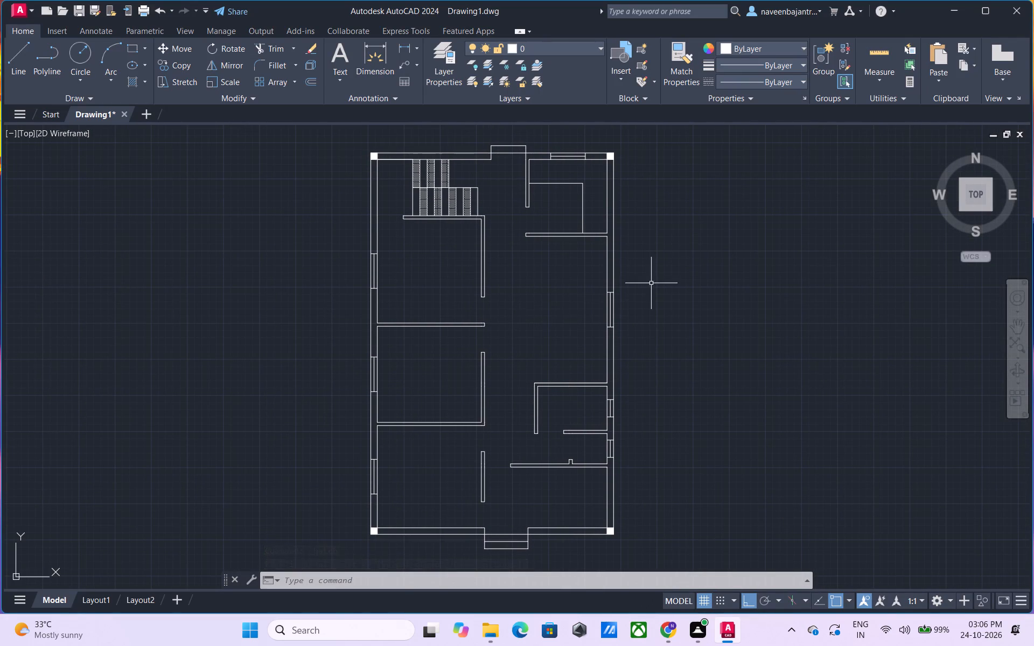
middle_click_drag(669, 284, 676, 270)
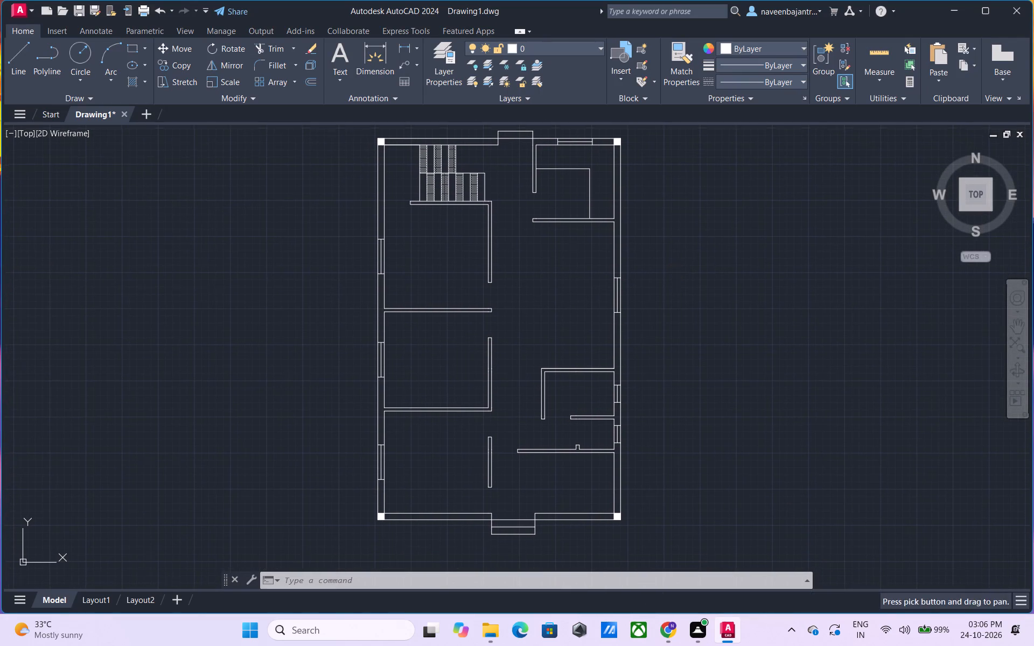
middle_click_drag(546, 406, 548, 398)
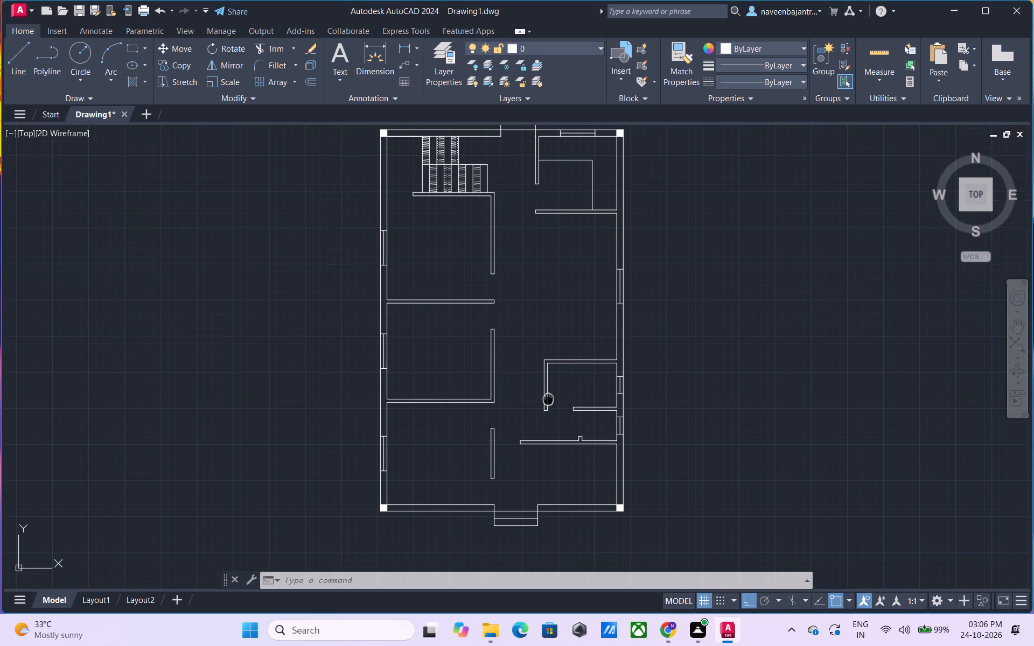
middle_click_drag(548, 398, 549, 397)
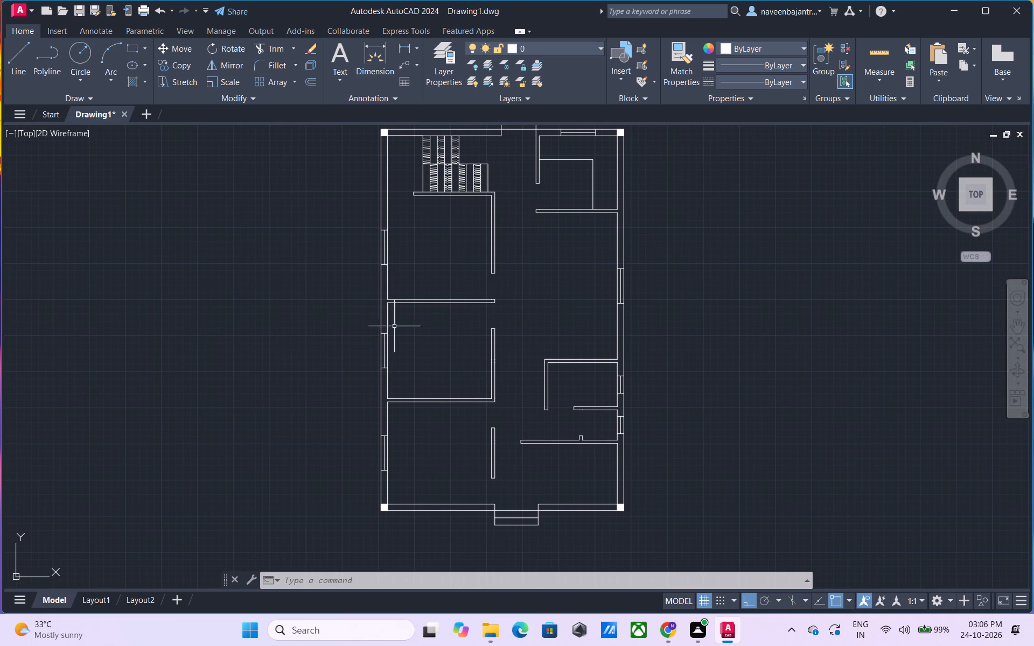
left_click(129, 85)
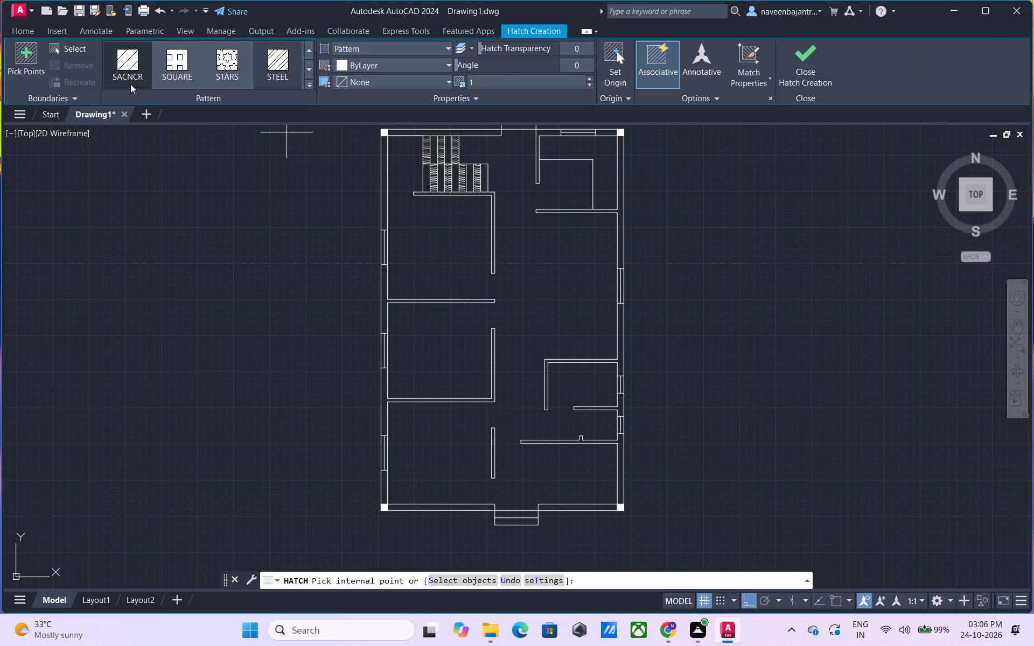
scroll(123, 68, "up", 2)
scroll(123, 68, "down", 1)
scroll(123, 68, "up", 7)
scroll(123, 68, "down", 1)
scroll(123, 68, "up", 2)
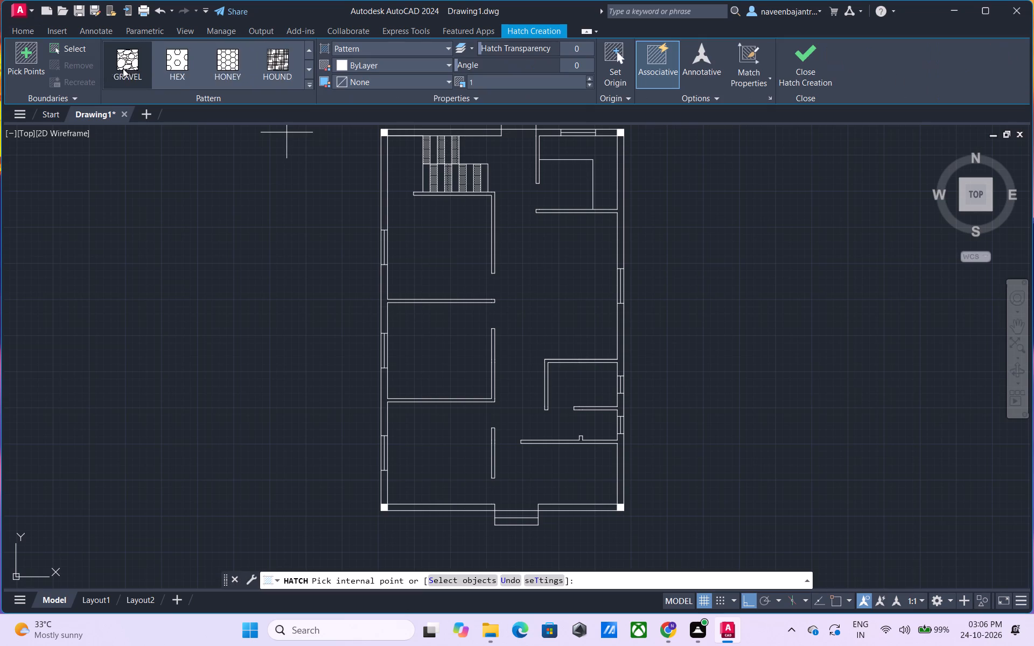
scroll(123, 68, "up", 4)
scroll(123, 68, "down", 1)
scroll(123, 68, "up", 10)
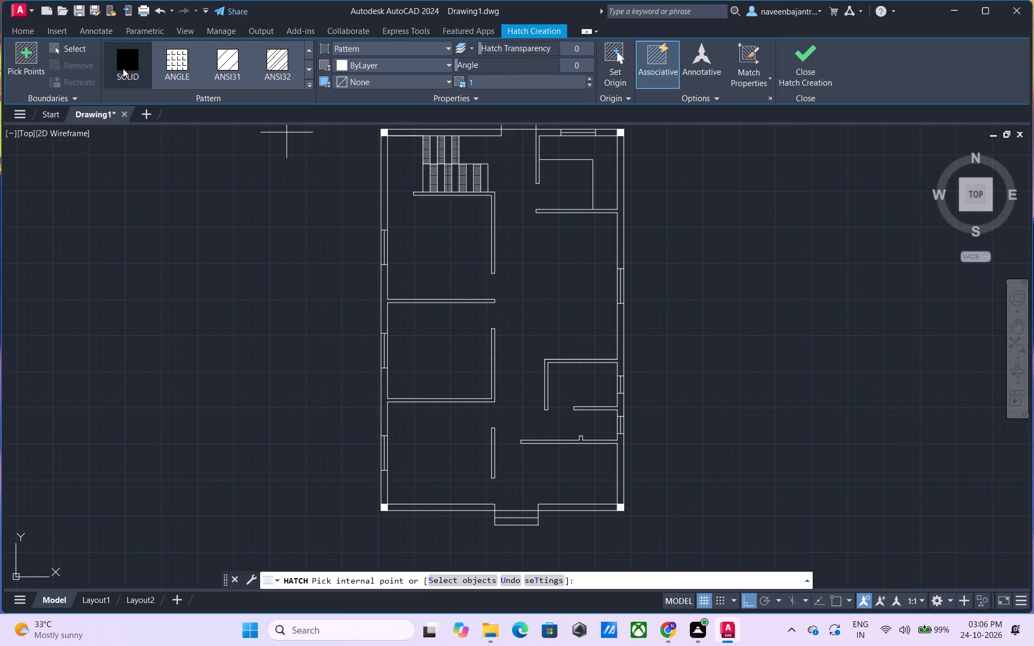
scroll(123, 68, "up", 4)
left_click(123, 68)
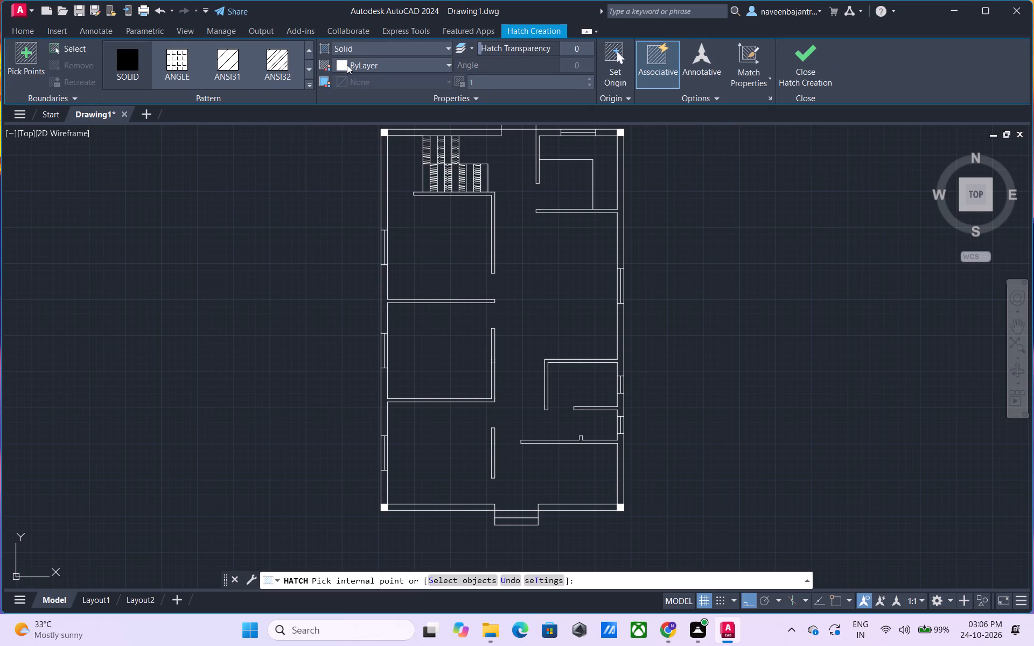
left_click(347, 65)
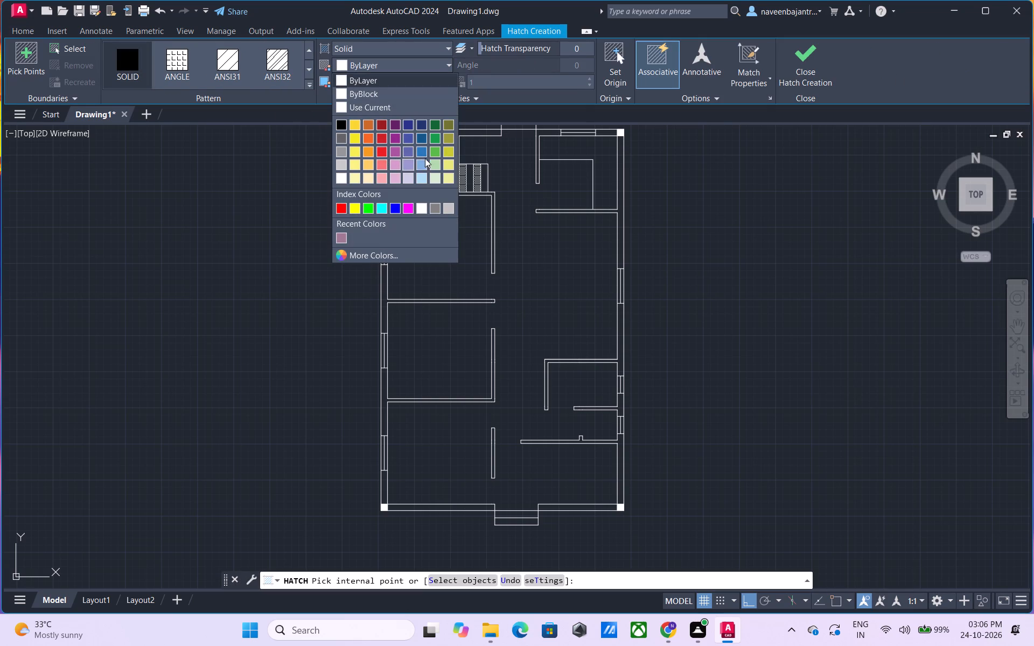
left_click(451, 122)
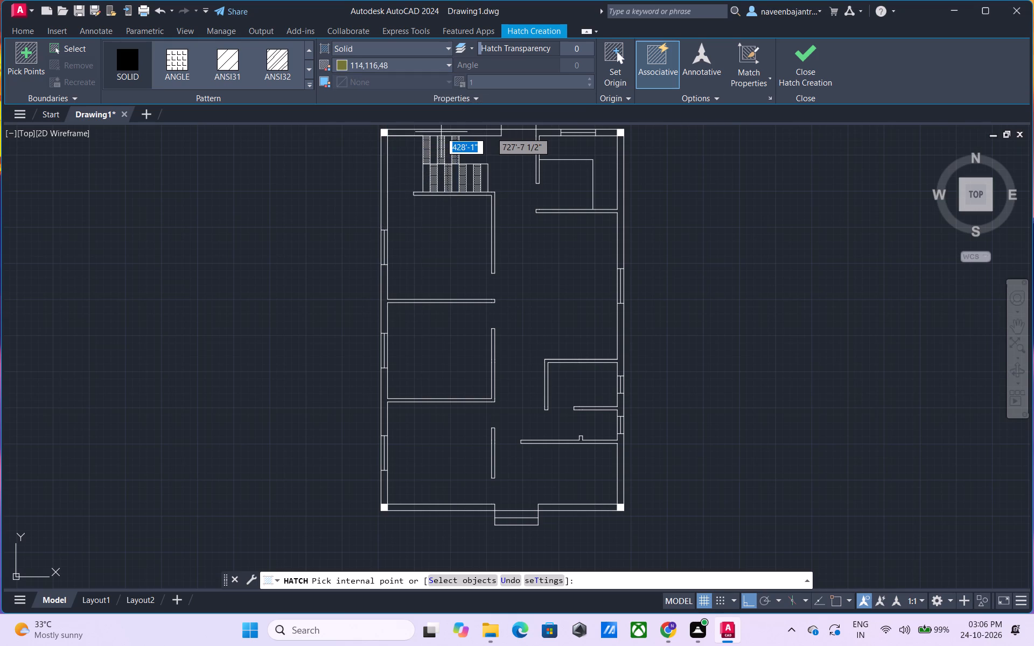
Fill the top outer wall above the staircase and the left outer wall's three segments below its uppermost window, including attached partitions.
left_click(441, 132)
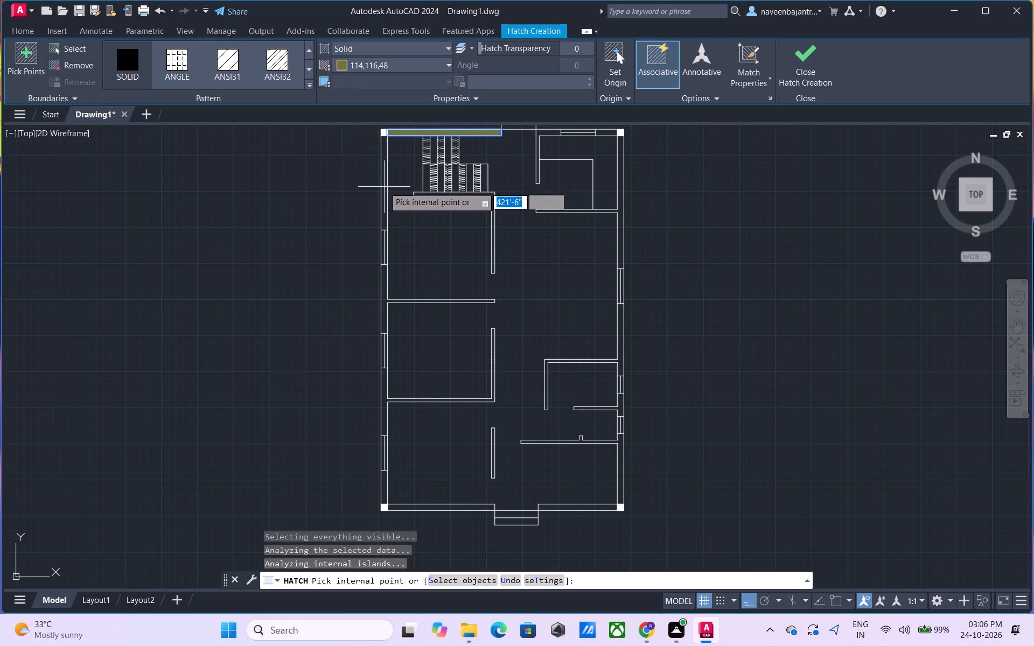
middle_click_drag(463, 228, 441, 283)
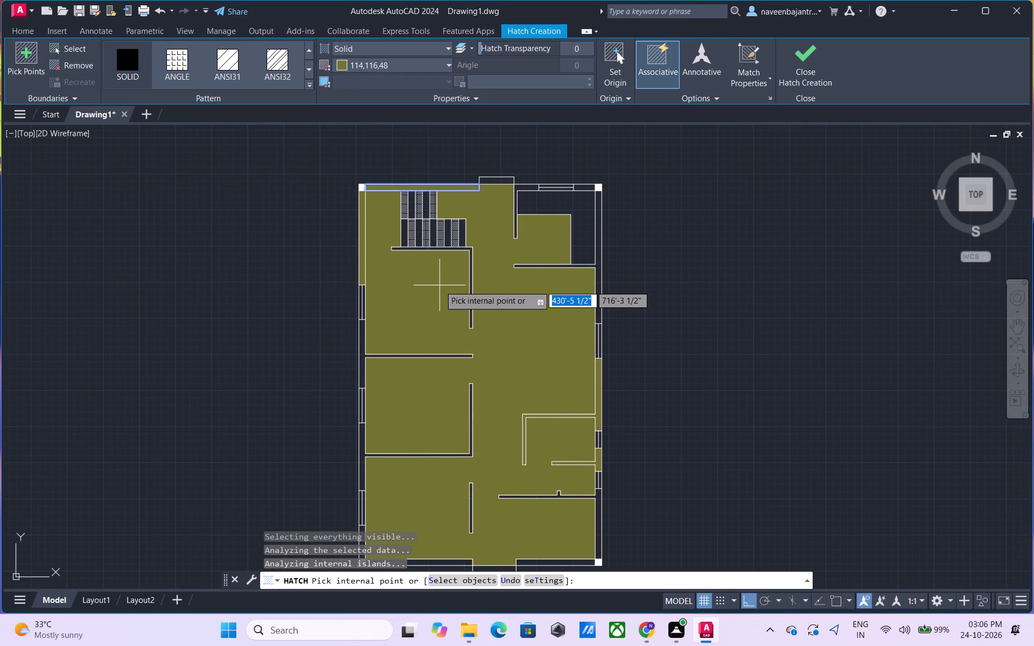
scroll(439, 285, "down", 1)
scroll(398, 328, "up", 1)
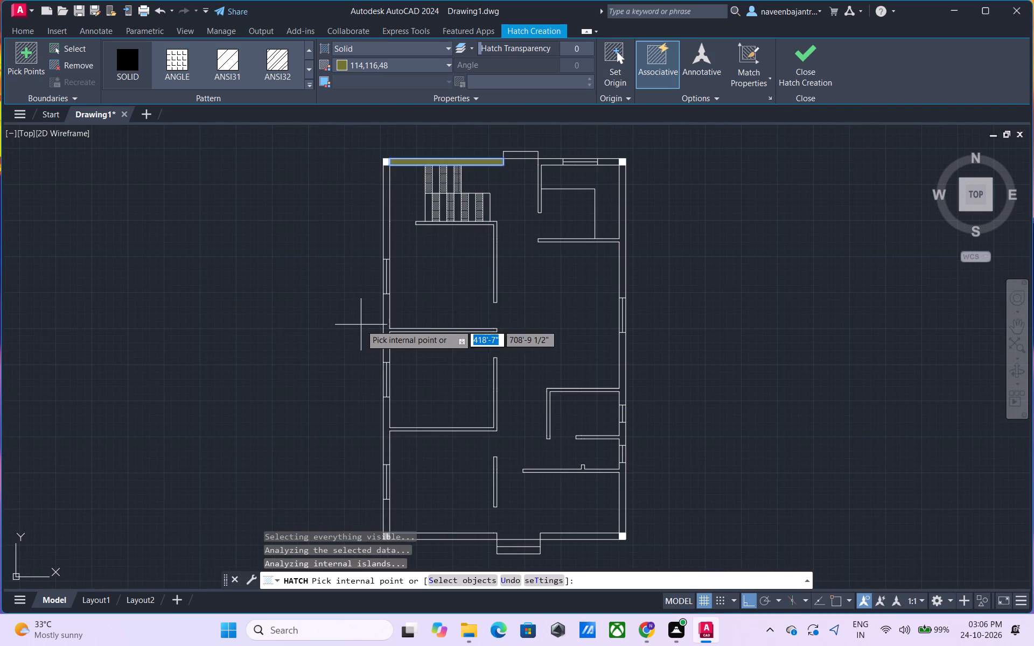
left_click(387, 322)
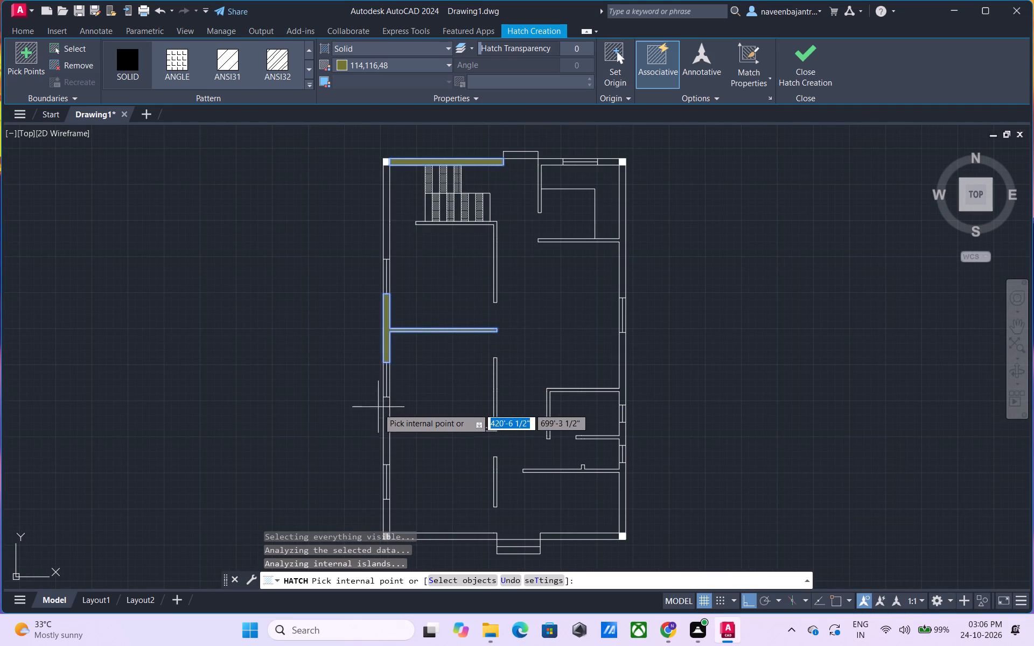
left_click(386, 430)
middle_click_drag(386, 430, 387, 426)
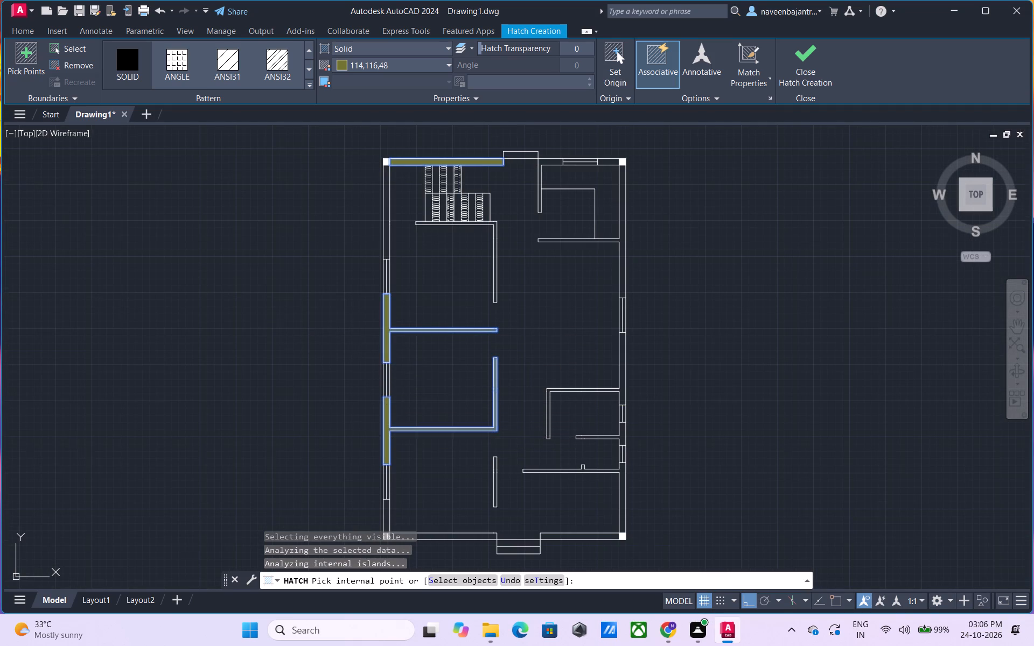
middle_click_drag(387, 426, 396, 370)
left_click(395, 452)
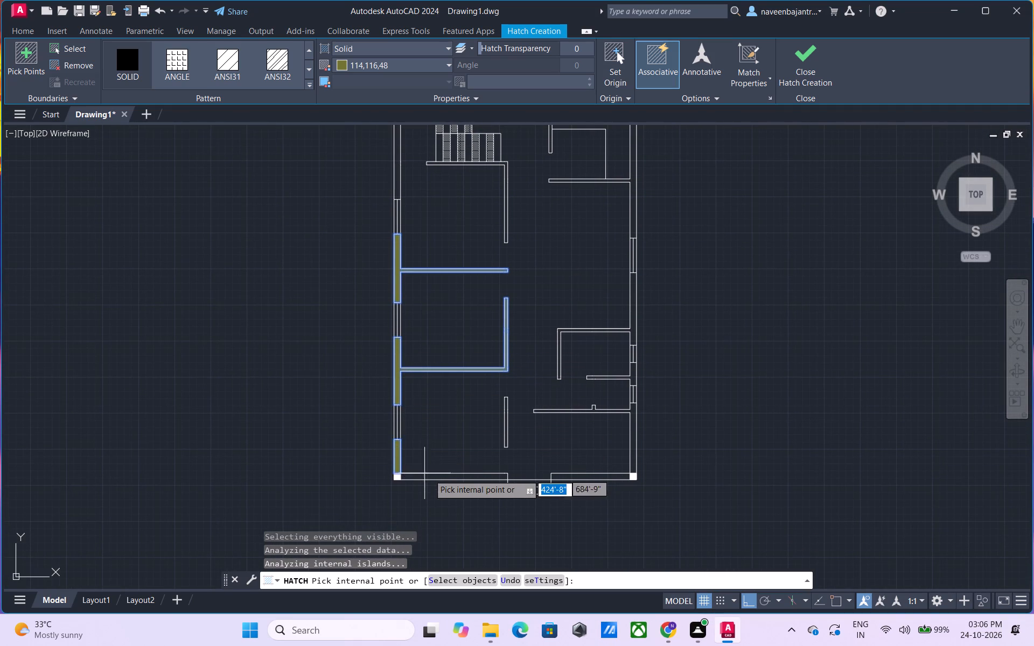
Fill both bottom outer walls beside the entrance steps and the right outer wall's segments below its large window, with attached partitions.
left_click(436, 477)
left_click(579, 478)
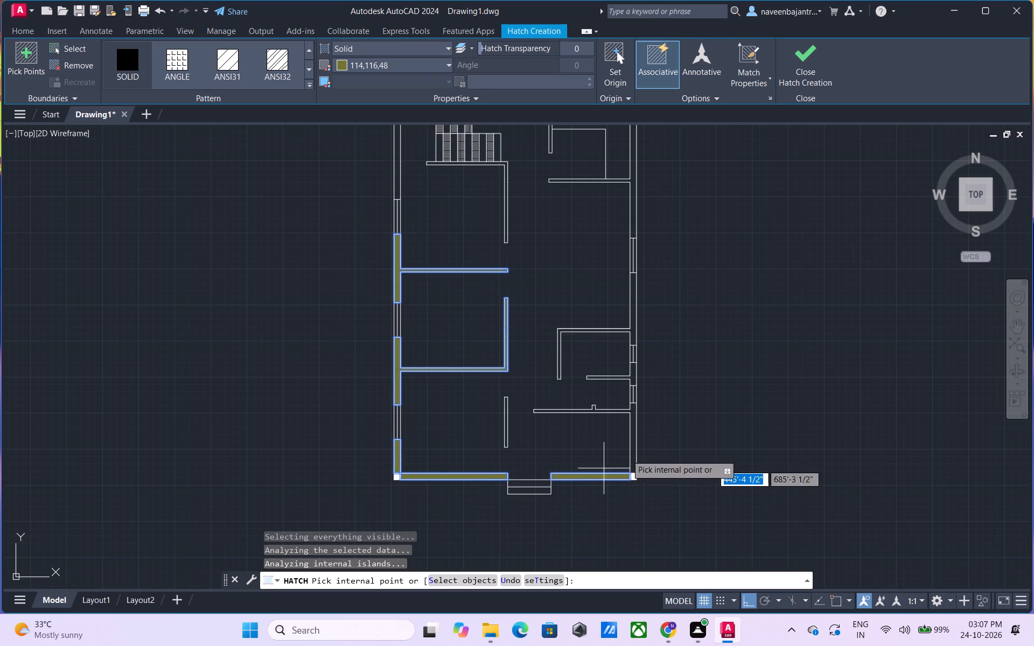
left_click(634, 426)
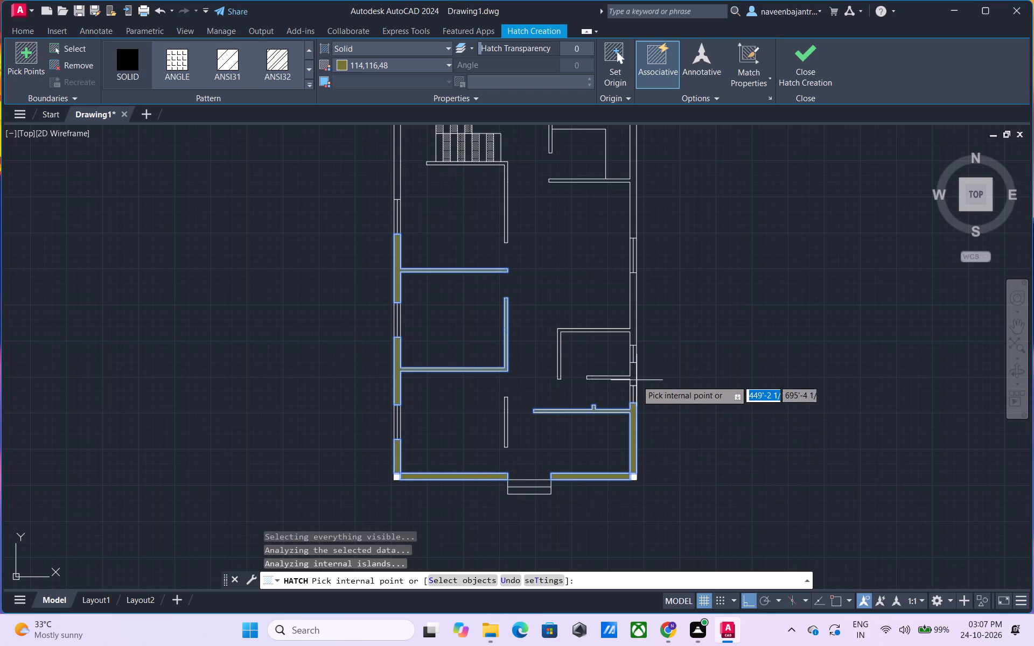
left_click(632, 374)
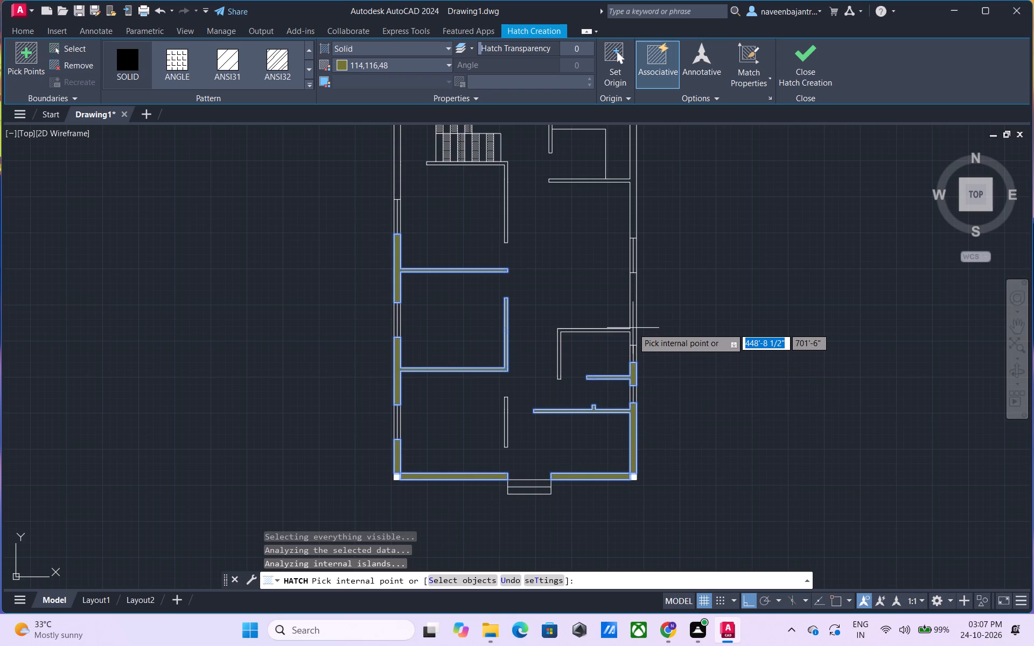
scroll(634, 331, "up", 2)
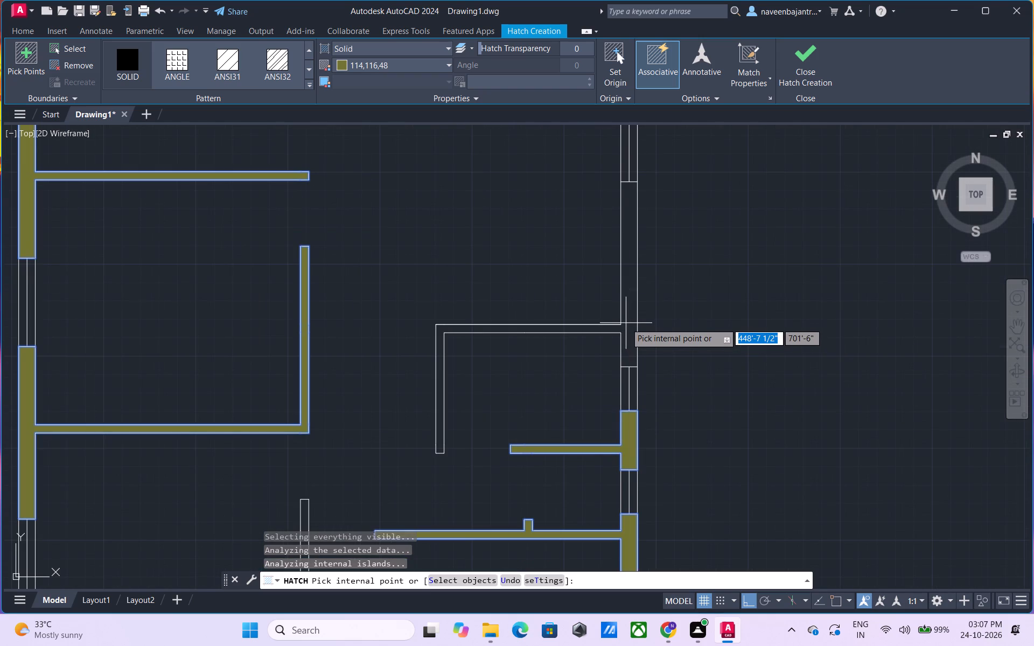
left_click(628, 325)
Fill the upper segments of the right and left outer walls and the top wall on both sides of the upper-right room's window.
scroll(628, 325, "down", 3)
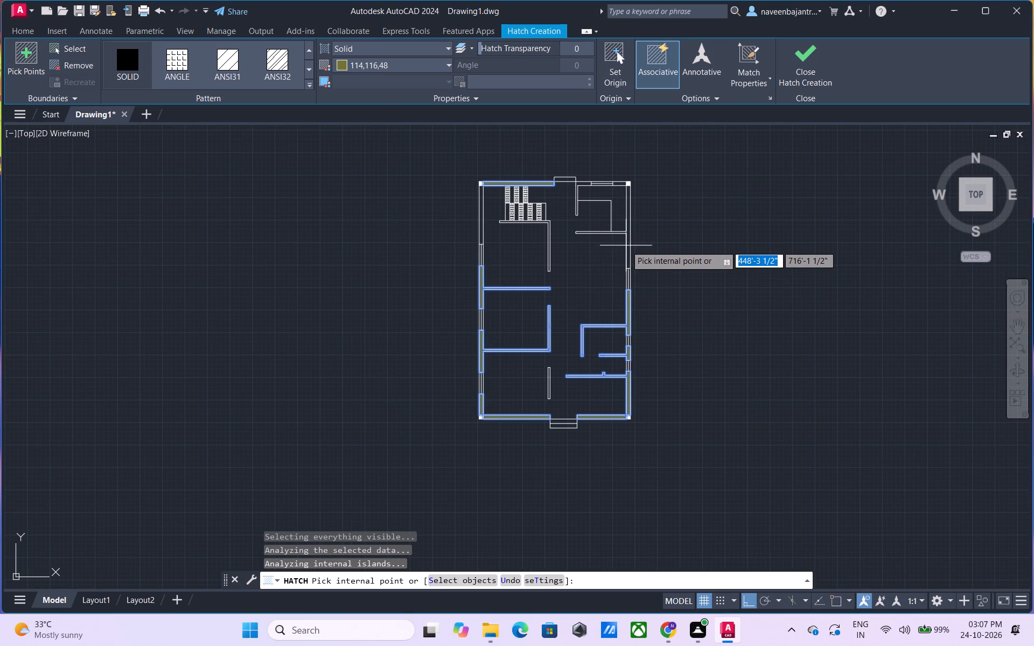
left_click(628, 242)
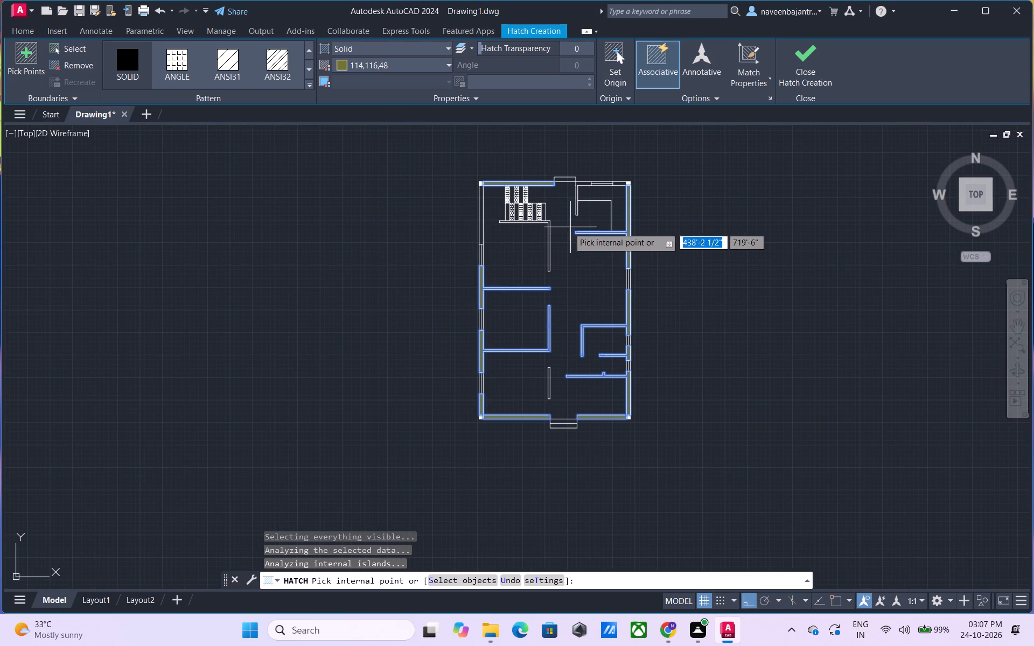
left_click(481, 219)
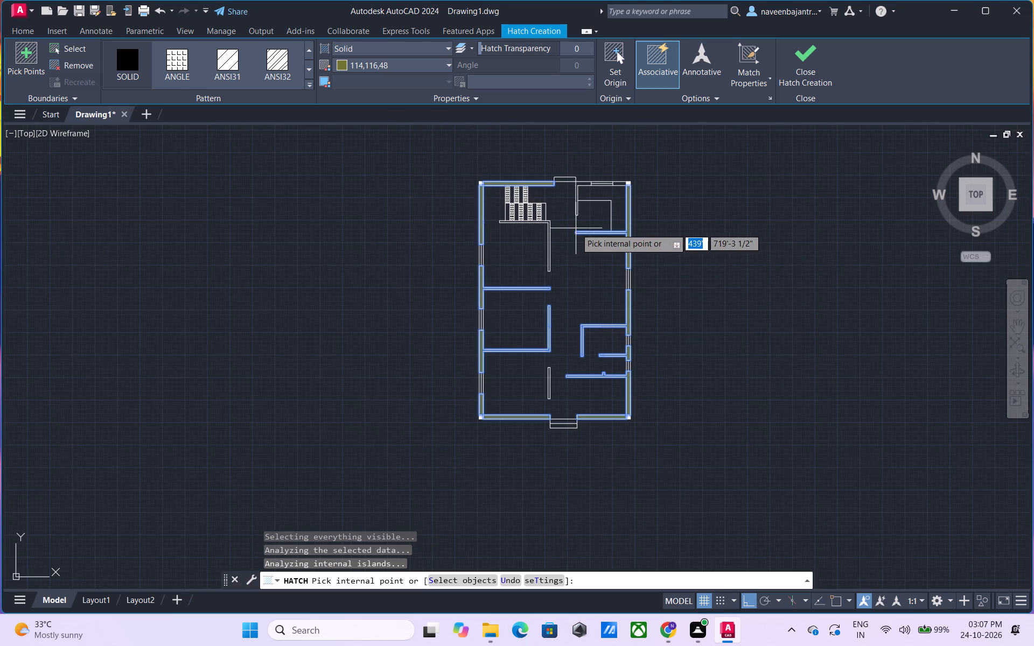
scroll(587, 178, "up", 2)
left_click(582, 192)
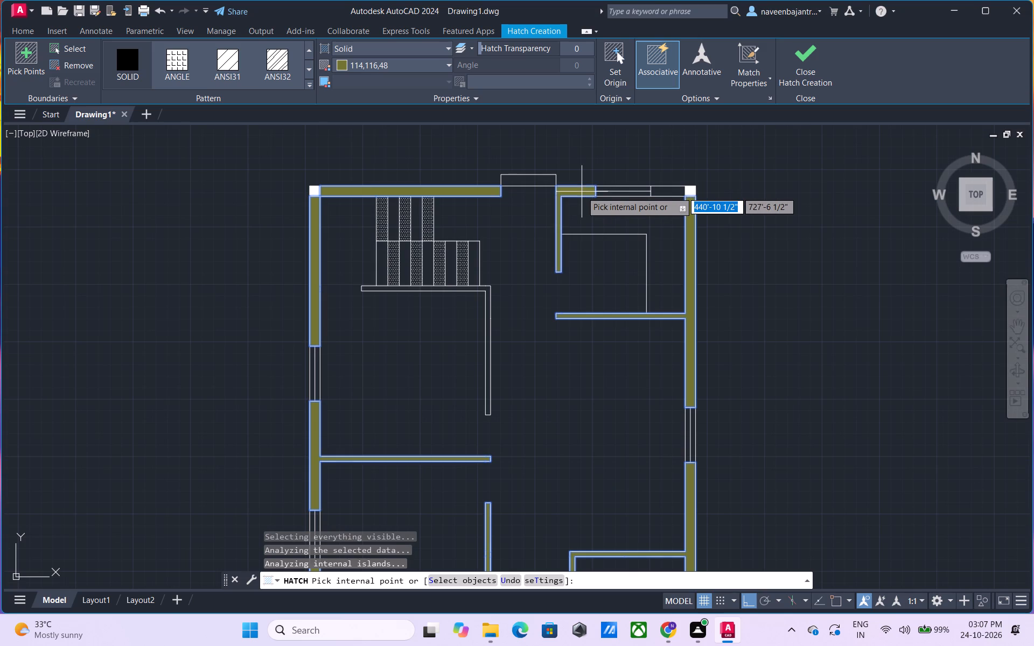
left_click(661, 194)
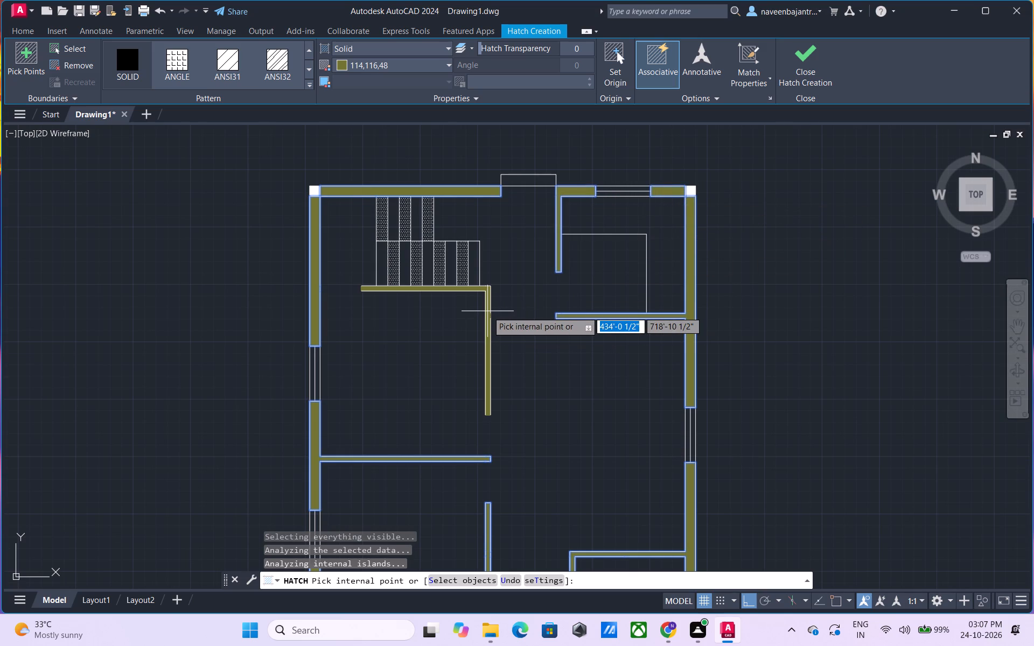
Fill the L-shaped wall below the staircase and the free-standing wall in the lower part of the plan, and end Hatch.
left_click(487, 311)
scroll(487, 311, "down", 3)
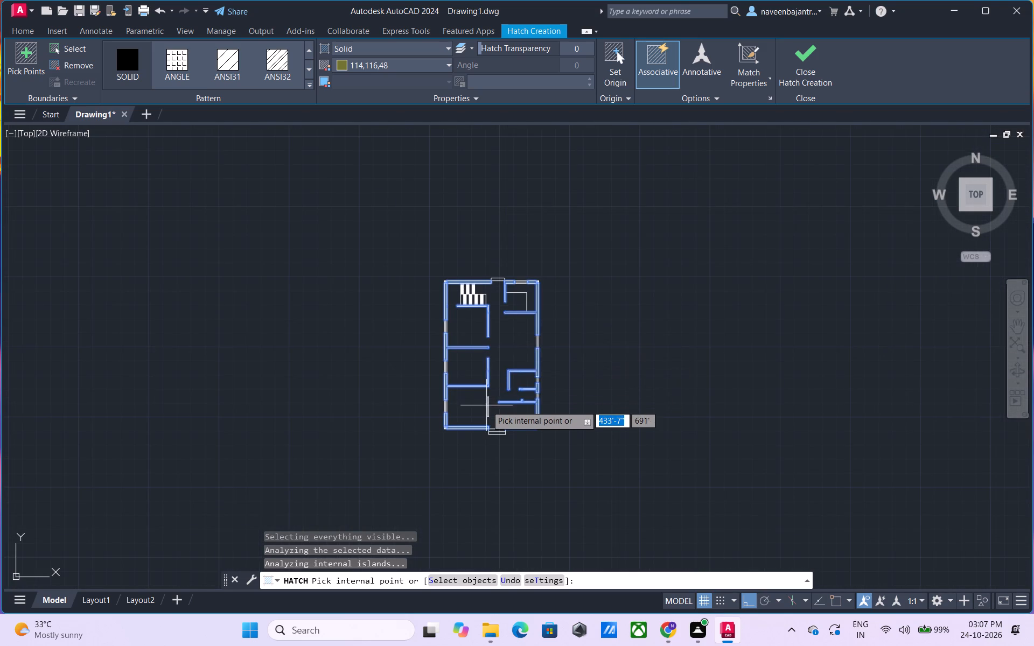
scroll(486, 405, "up", 4)
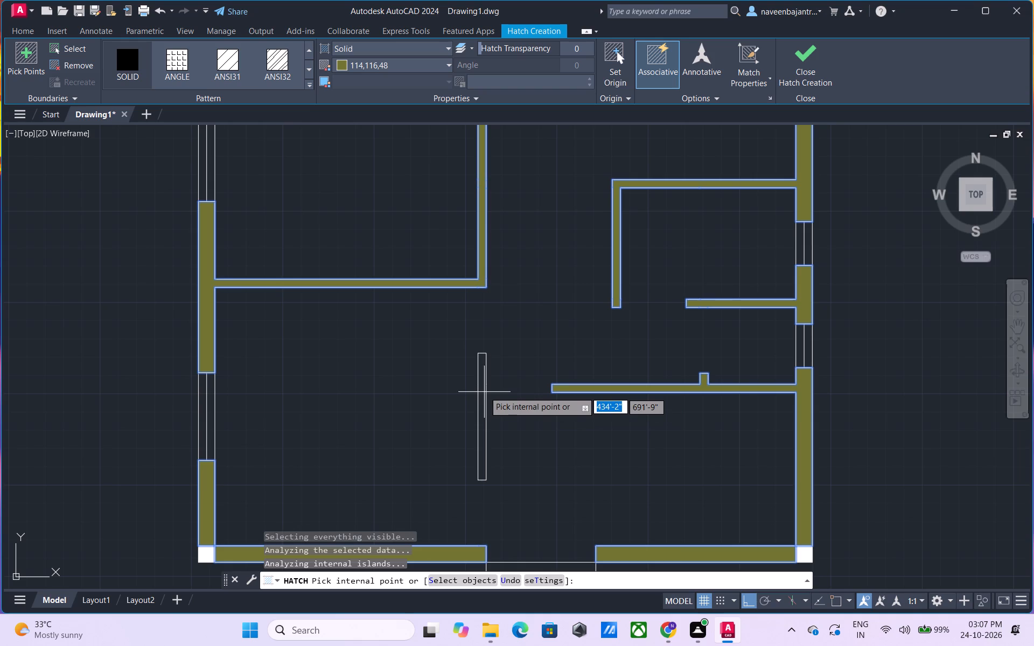
left_click(482, 385)
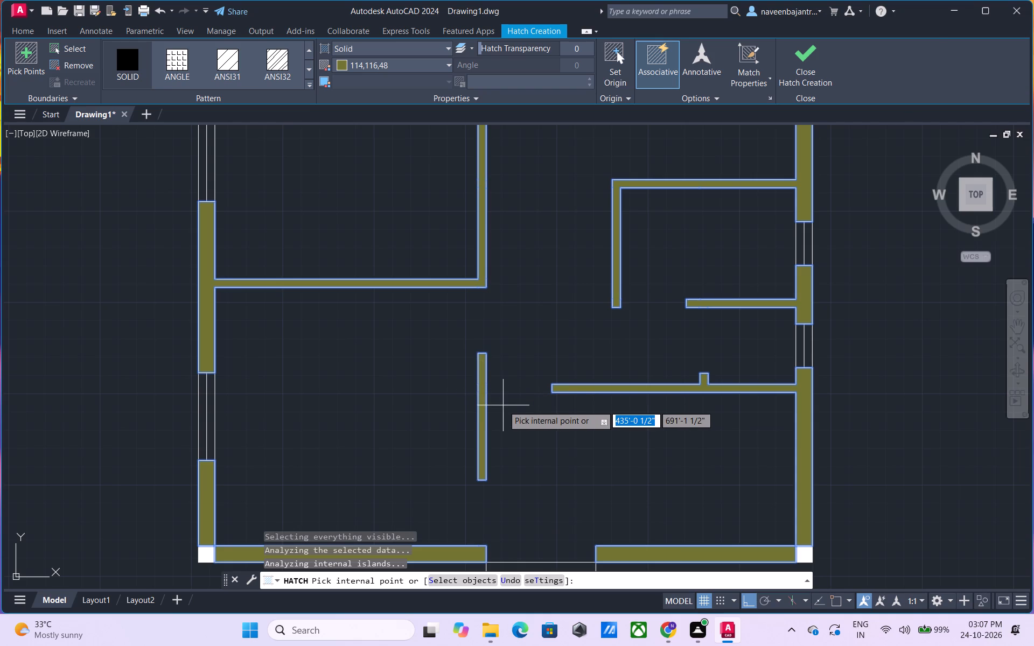
key("Escape")
Examine the solid wall fills across the whole floor plan and up close around the middle rooms.
scroll(501, 404, "down", 2)
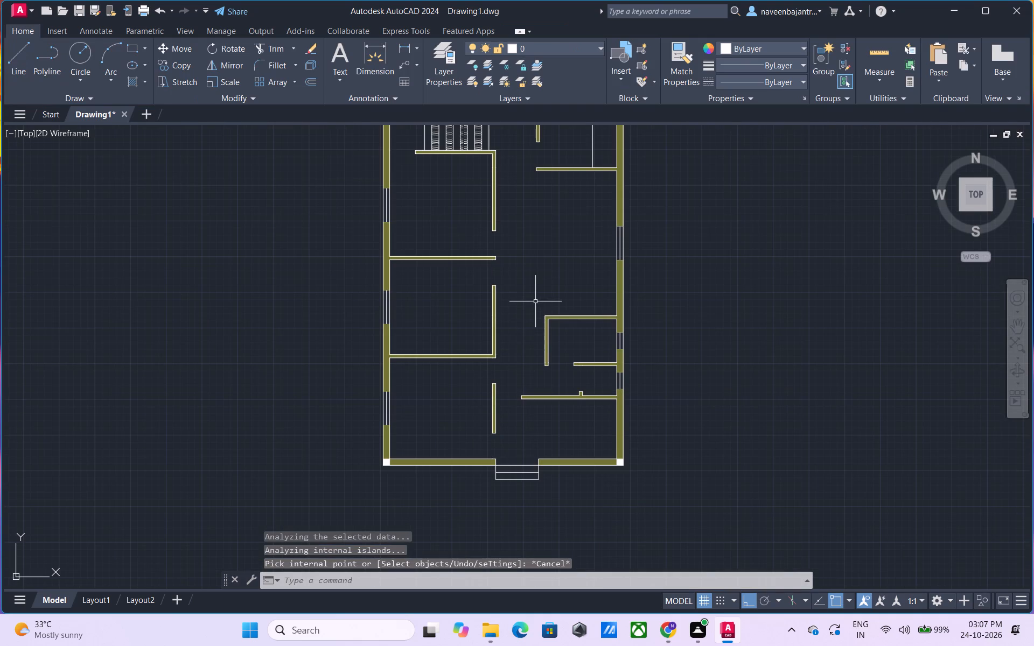
middle_click_drag(535, 301, 536, 327)
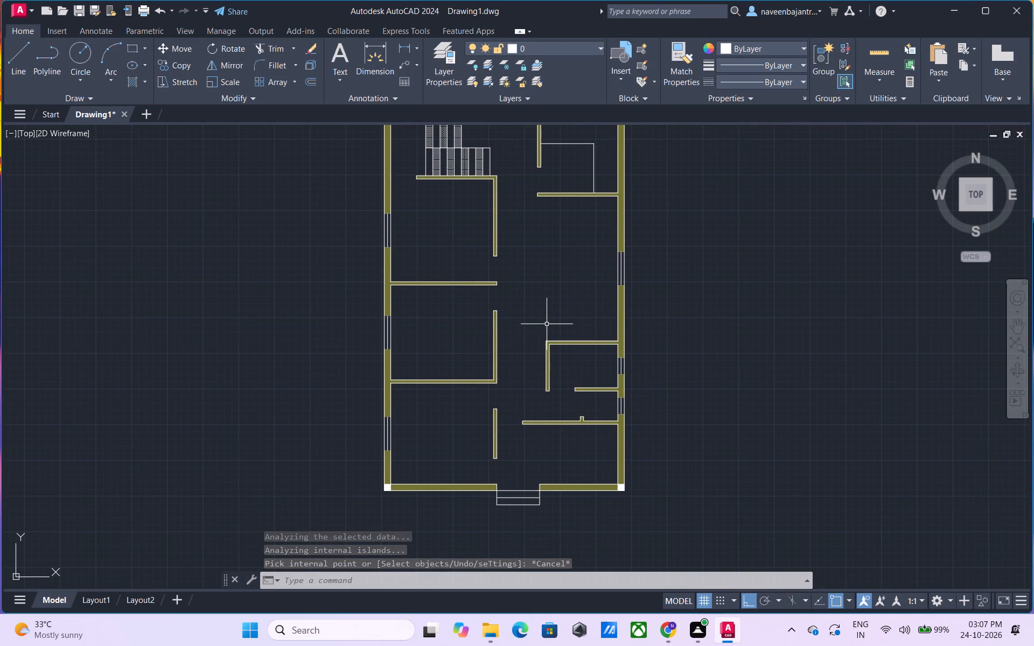
scroll(547, 324, "down", 1)
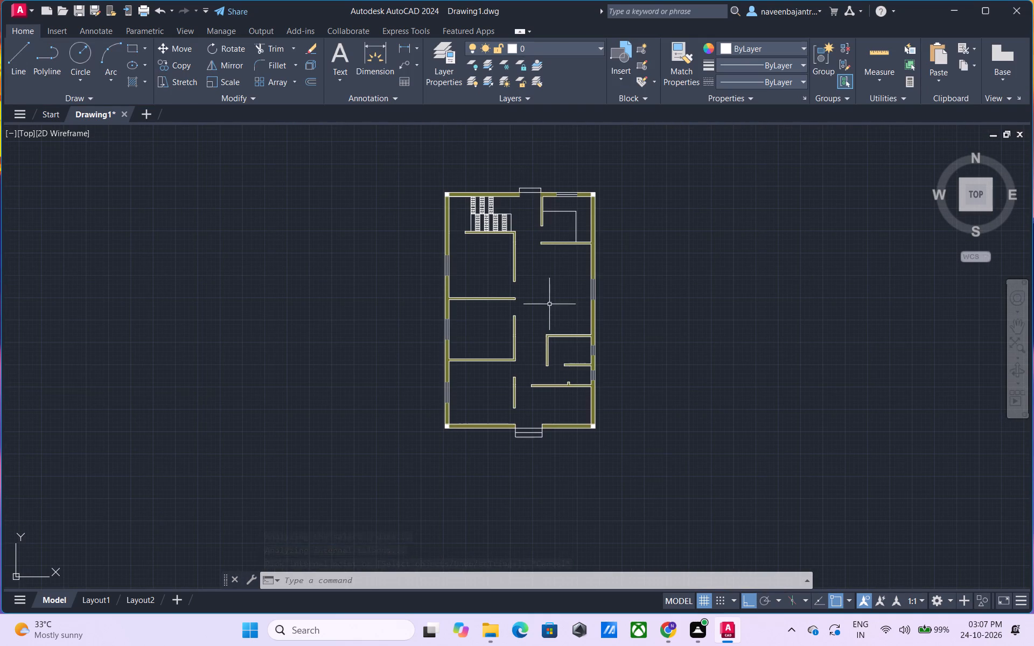
middle_click_drag(549, 304, 551, 356)
scroll(539, 365, "up", 1)
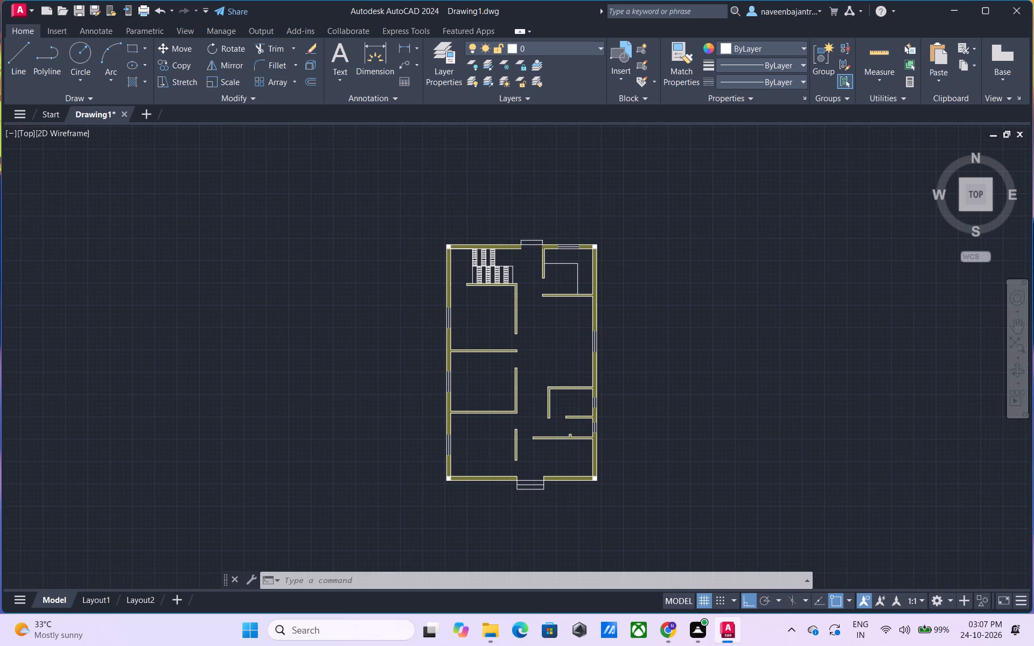
scroll(539, 365, "up", 2)
middle_click_drag(537, 404, 546, 369)
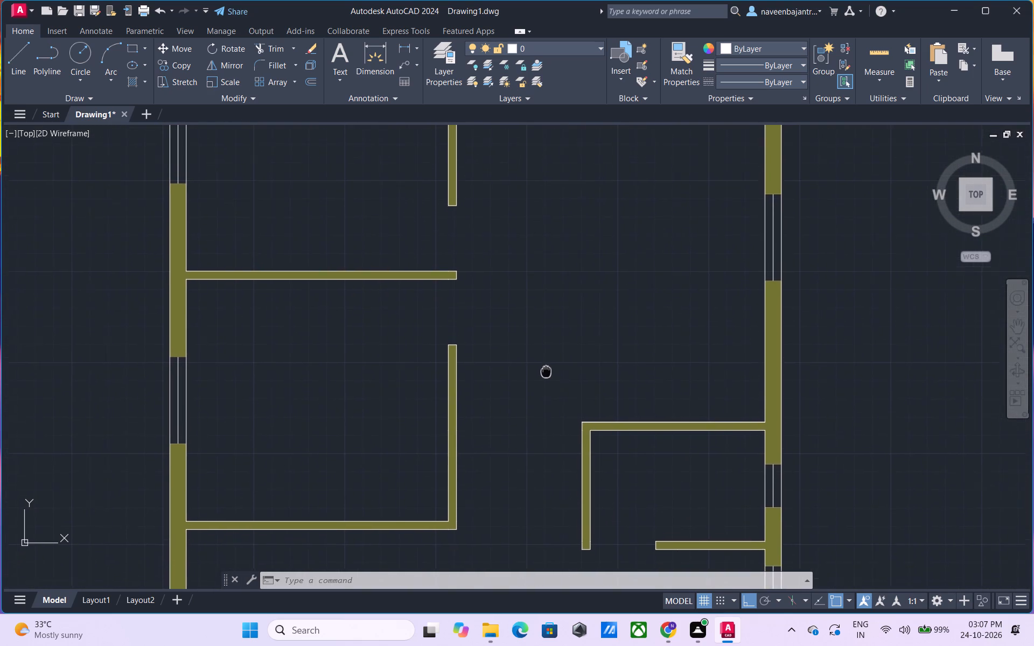
middle_click_drag(546, 369, 557, 316)
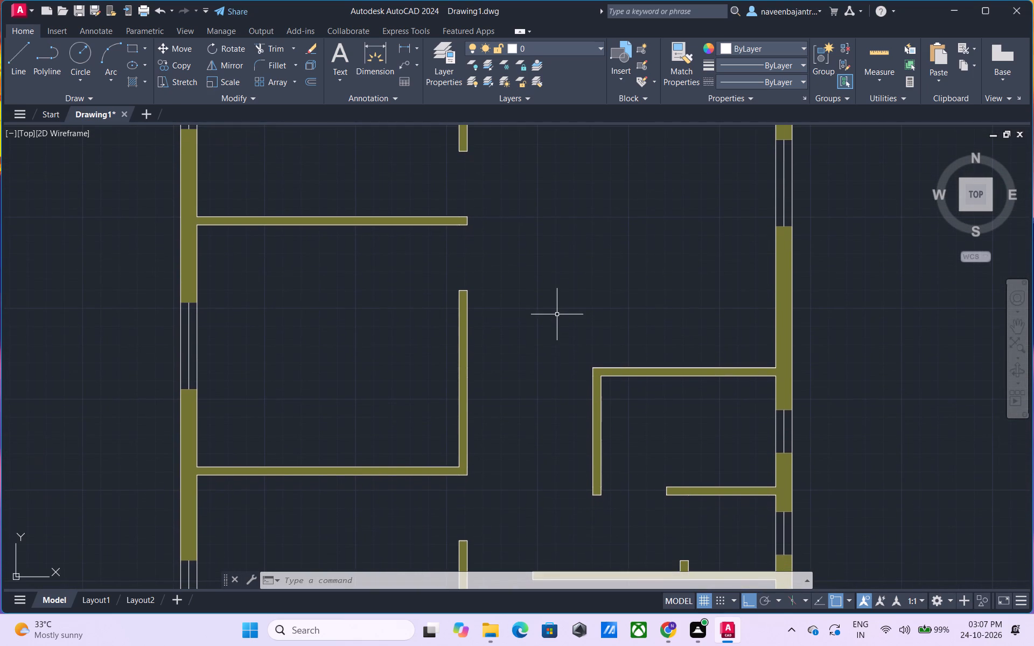
Examine the DIC COLOR GUIDE(R) color book's swatches, from DIC 1 through DIC 319, for the current object color.
scroll(557, 314, "down", 2)
middle_click_drag(555, 319, 538, 356)
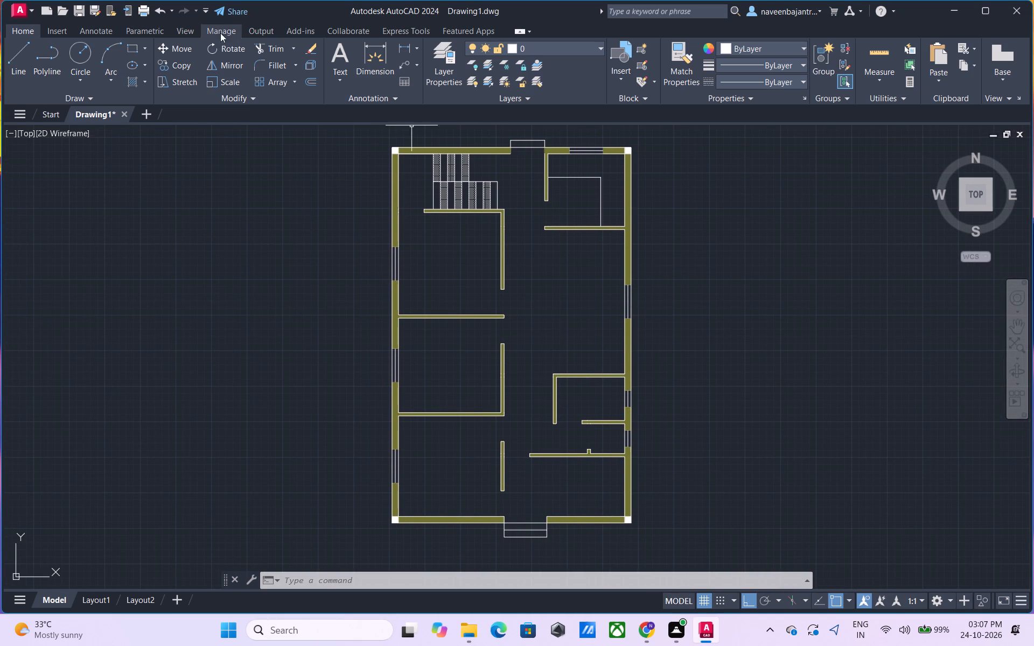
left_click(729, 52)
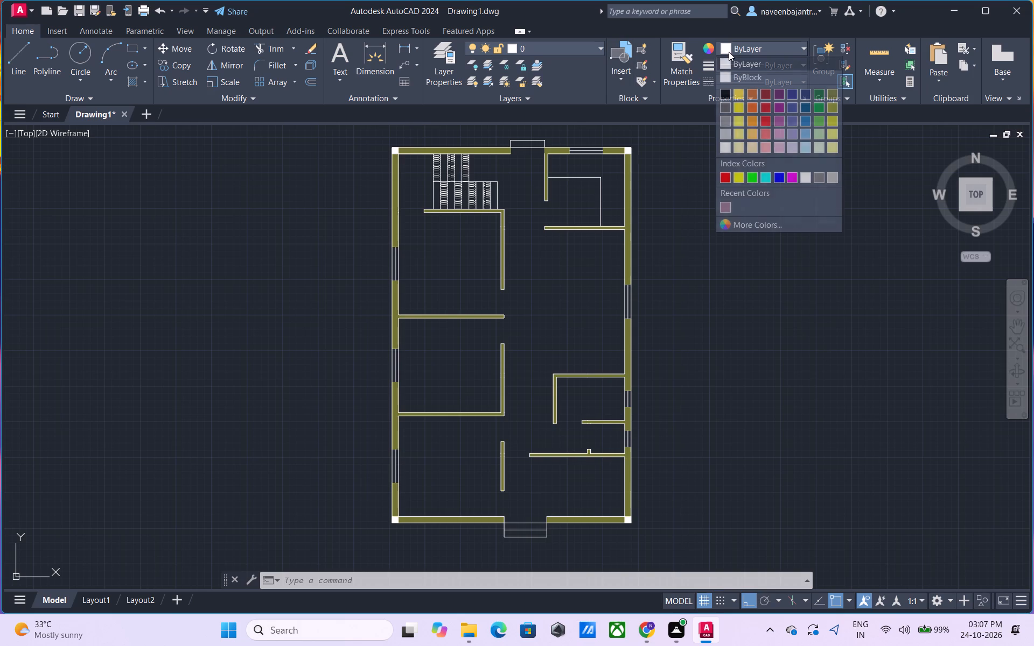
left_click(740, 224)
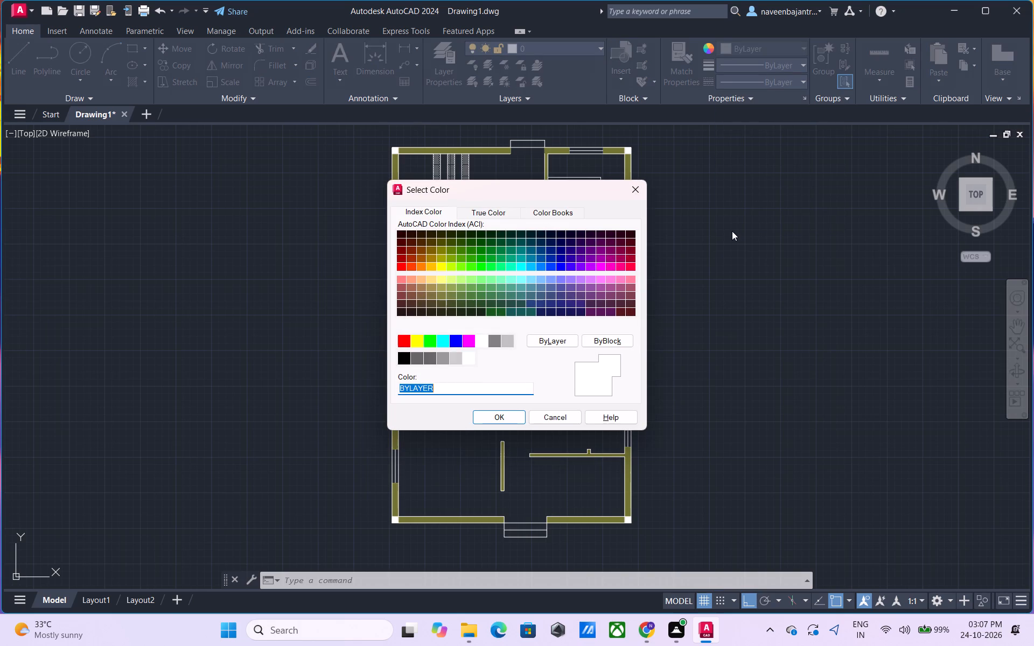
left_click(543, 216)
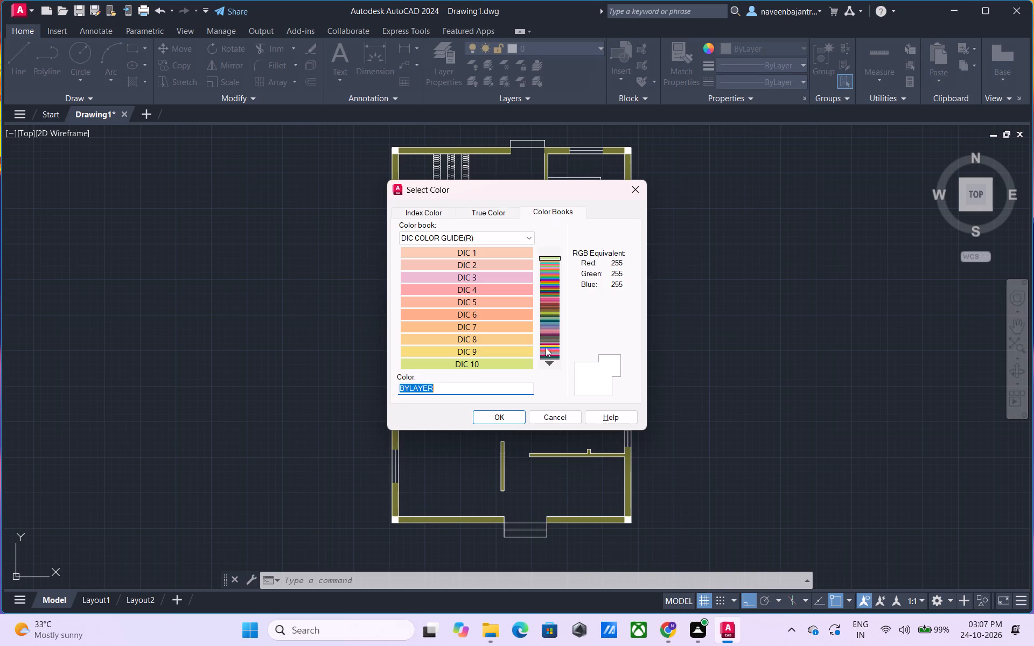
left_click(548, 364)
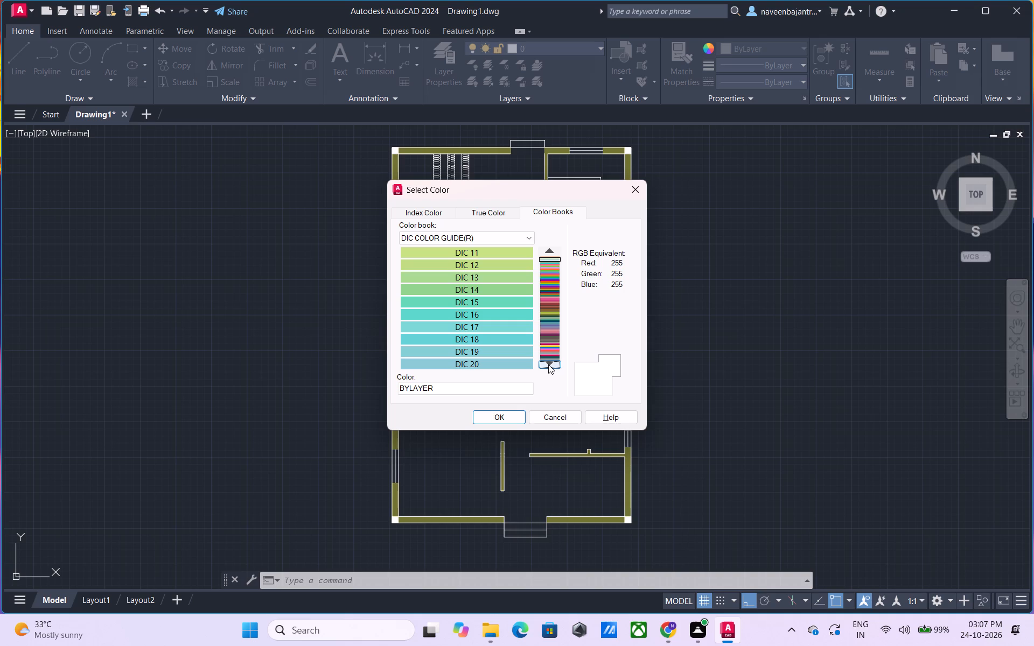
left_click(548, 364)
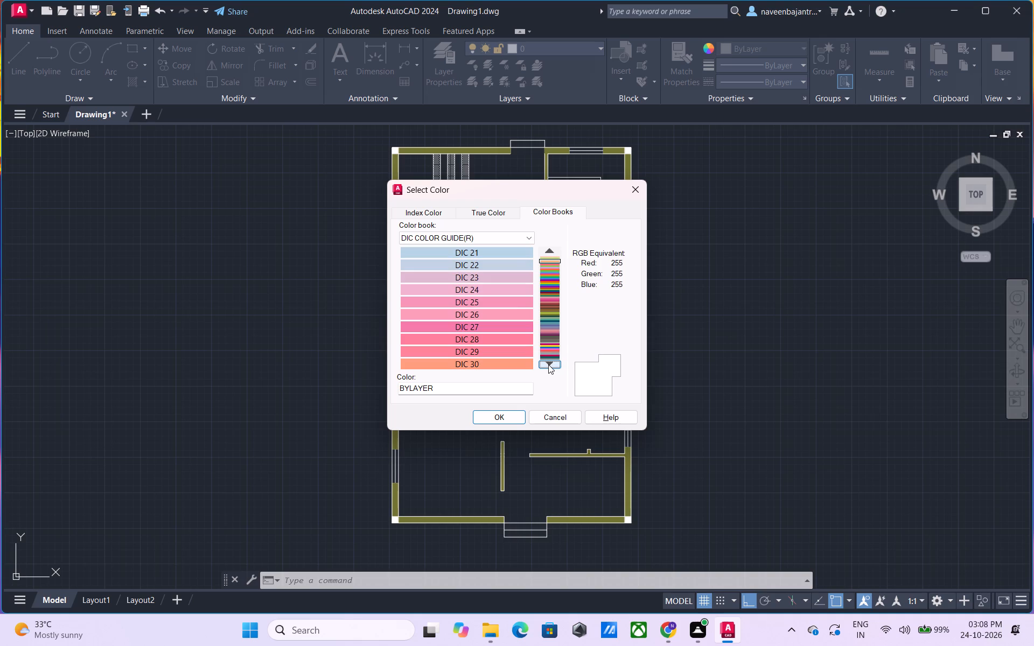
left_click(548, 364)
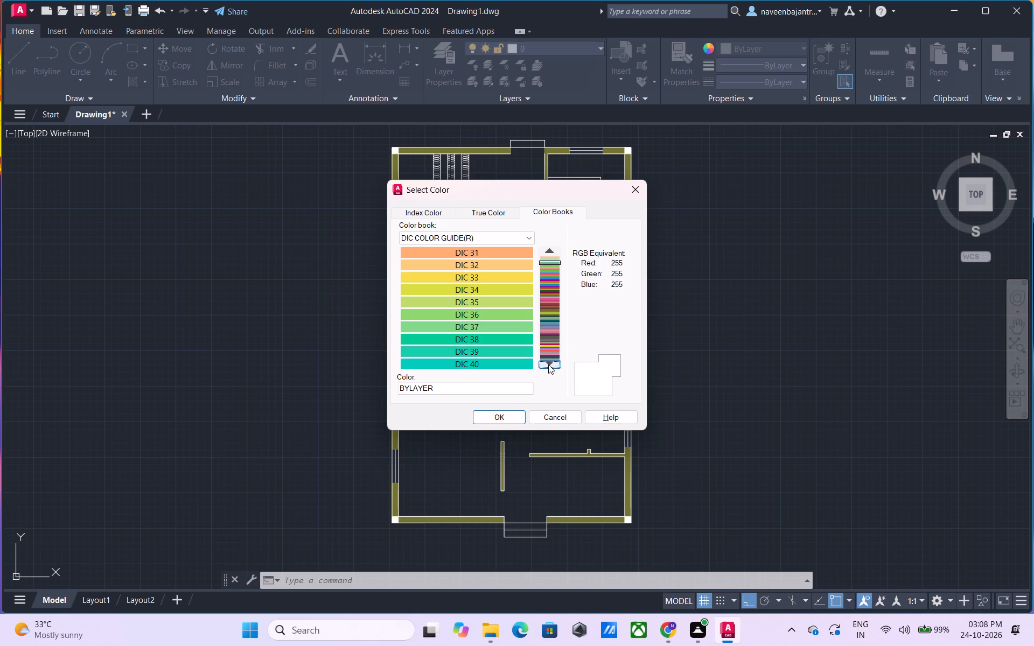
left_click(548, 364)
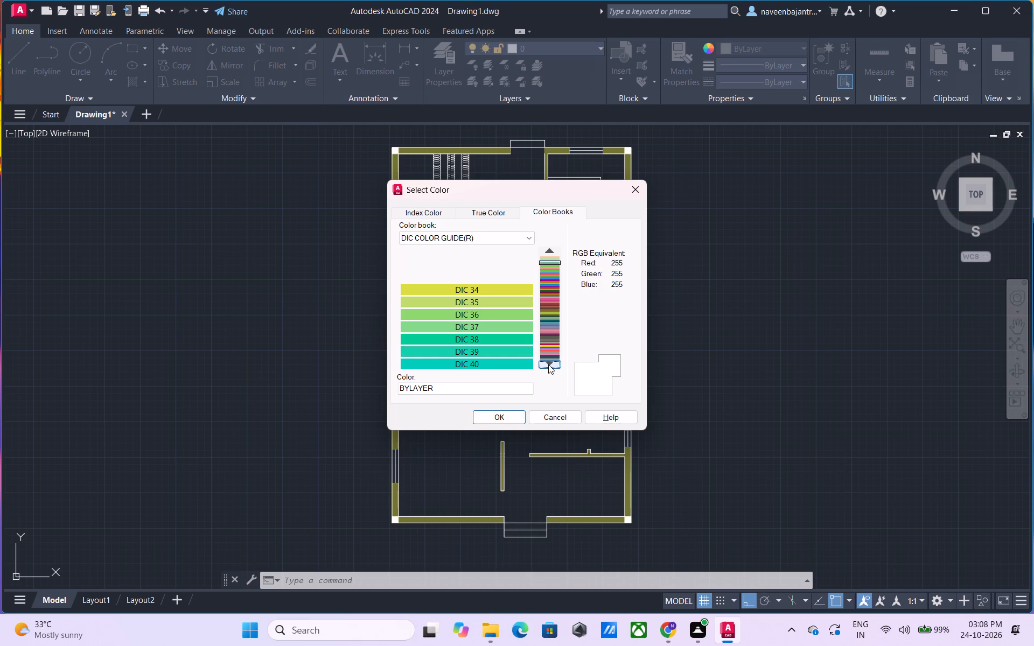
left_click(548, 364)
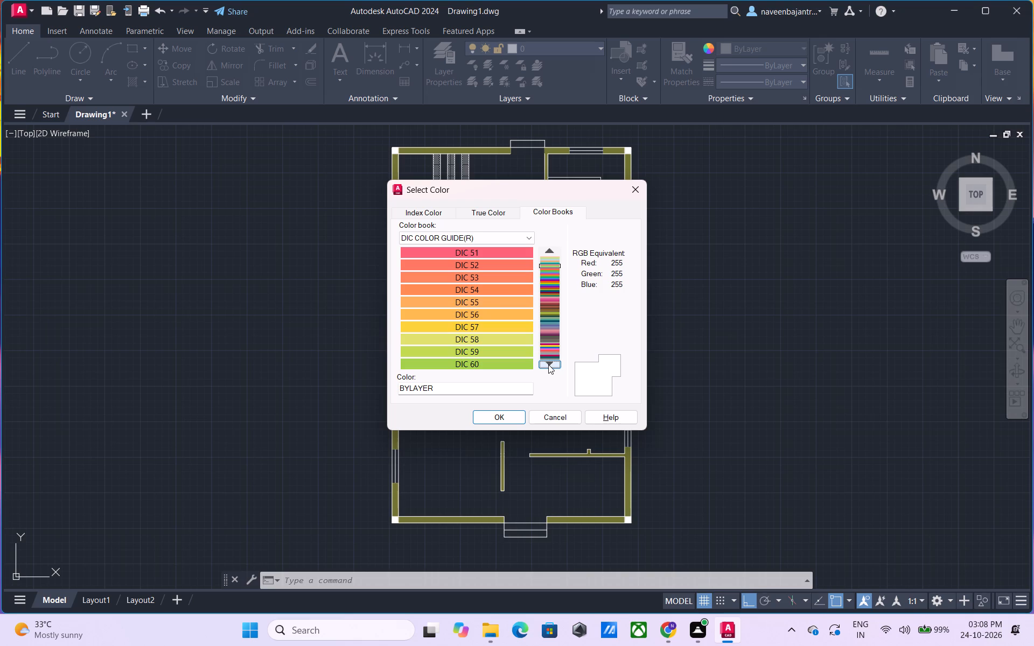
left_click(548, 364)
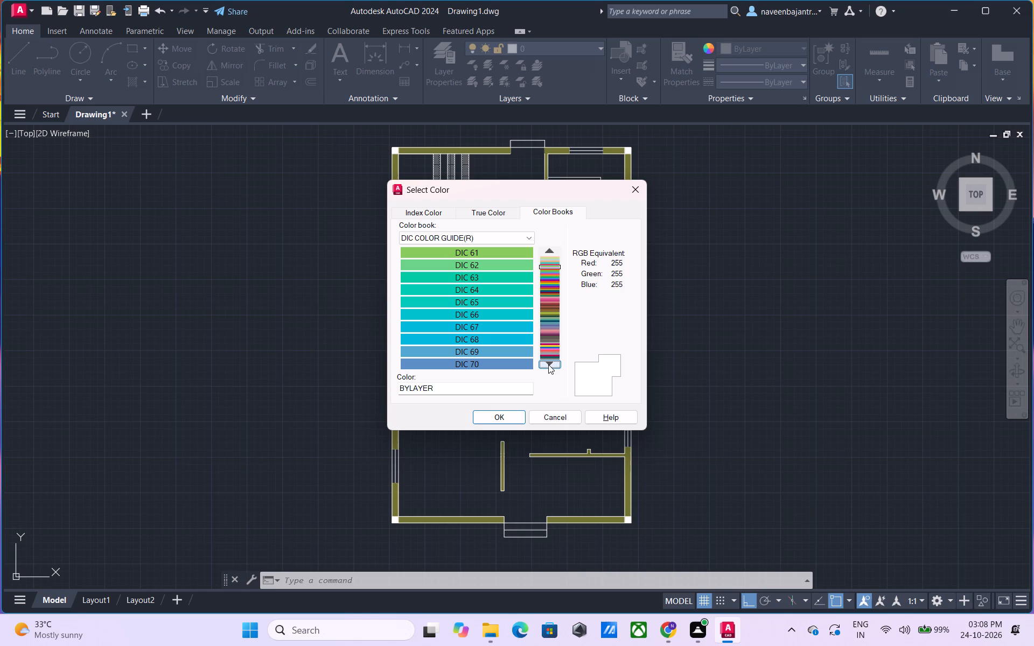
left_click(548, 364)
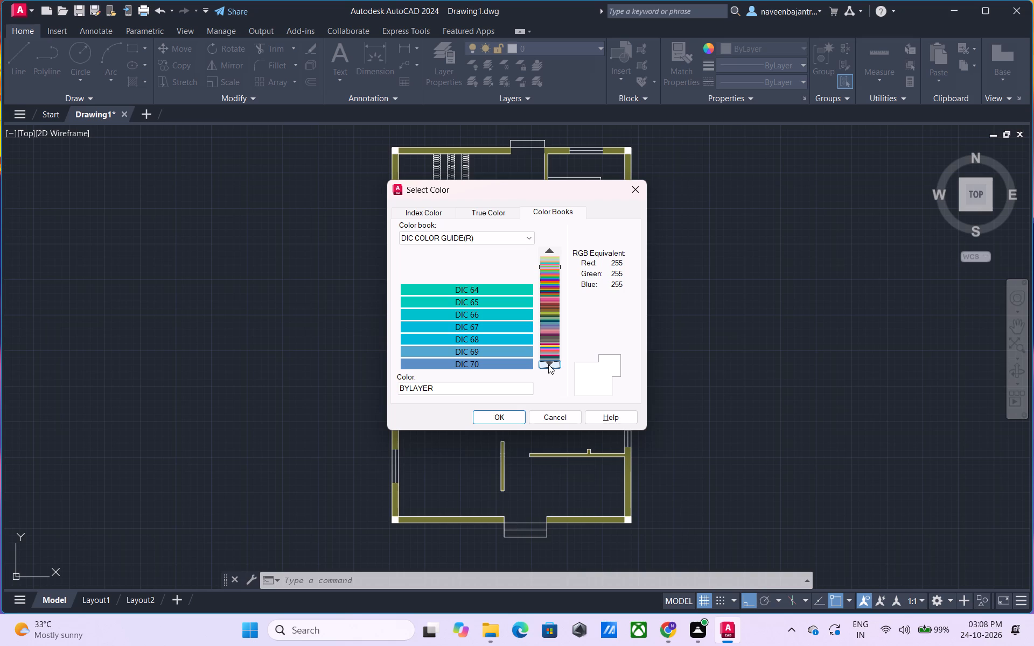
left_click(548, 364)
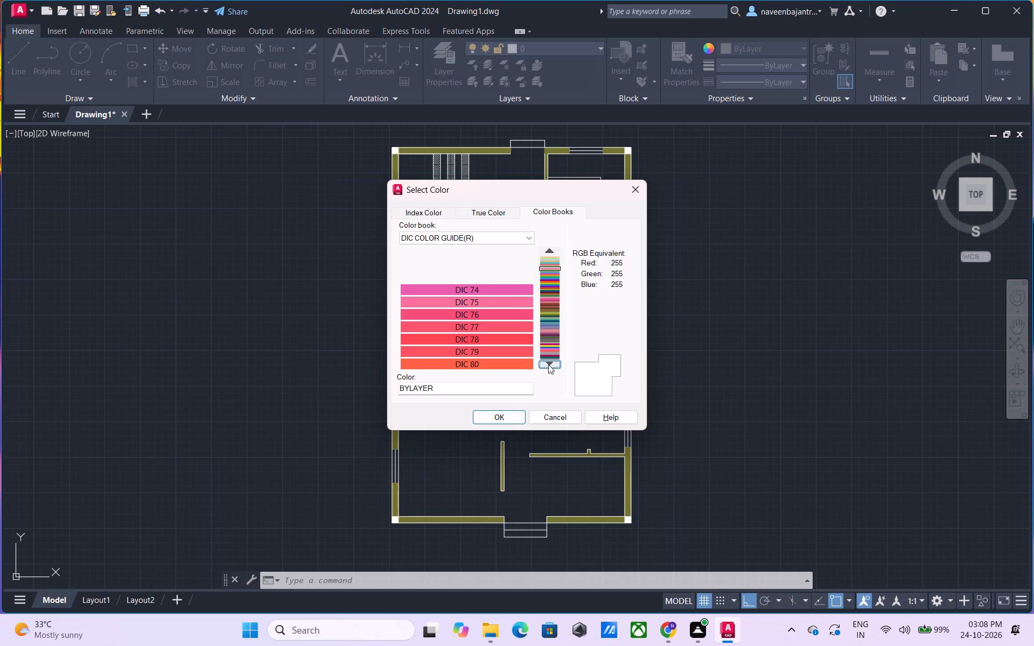
left_click(548, 364)
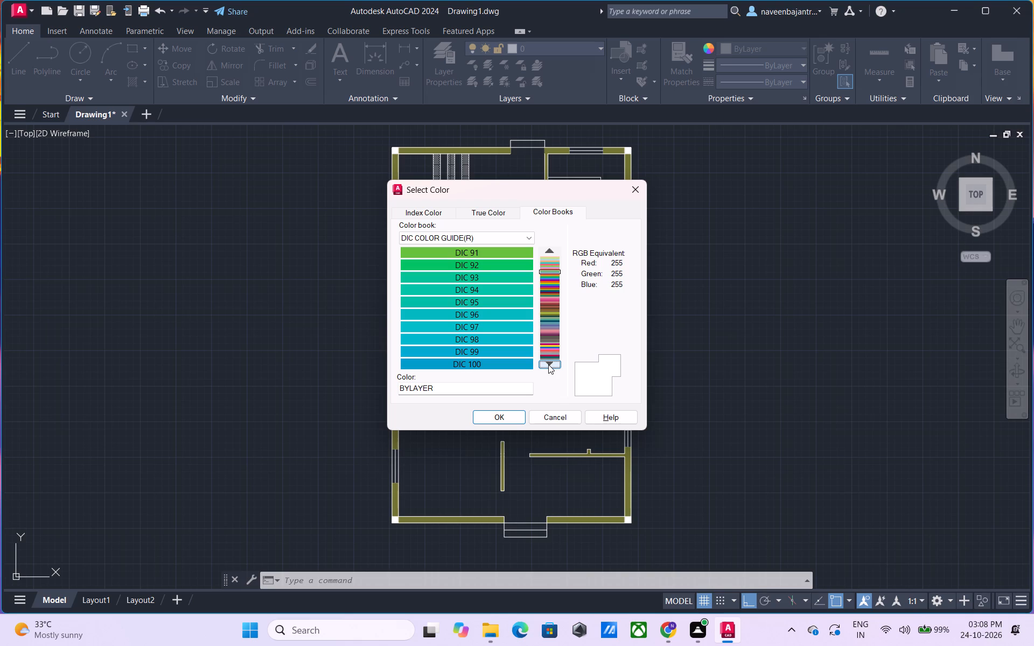
left_click(548, 364)
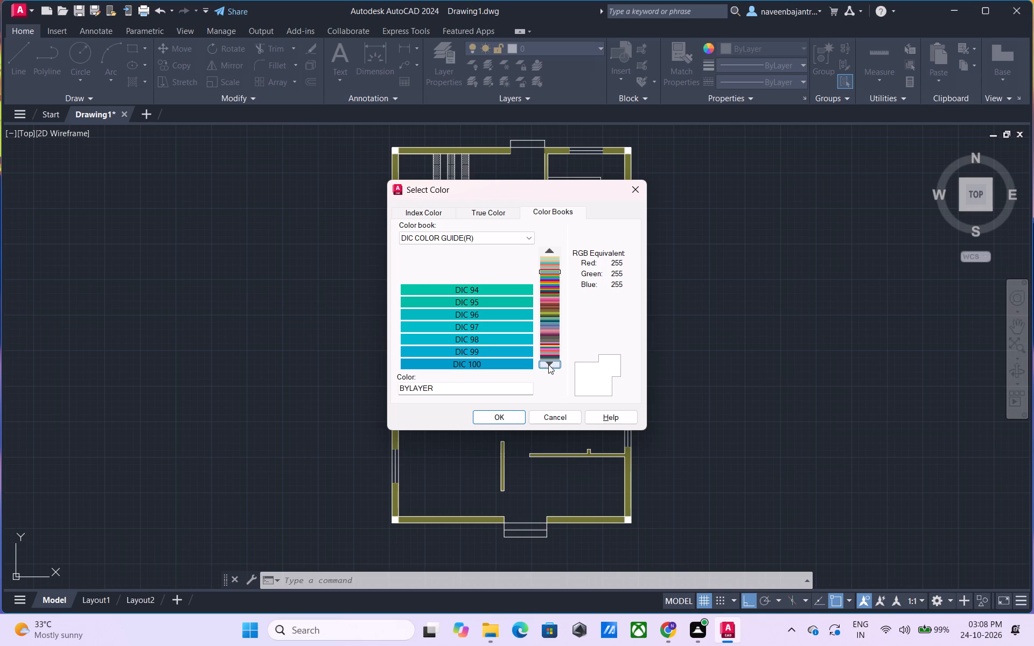
left_click(548, 364)
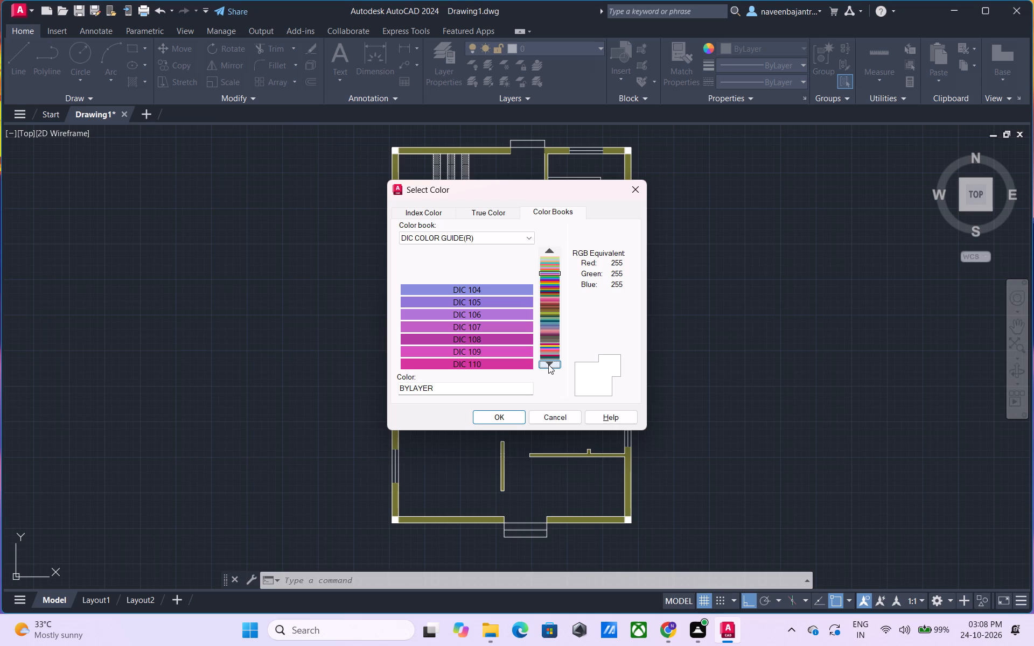
left_click(548, 364)
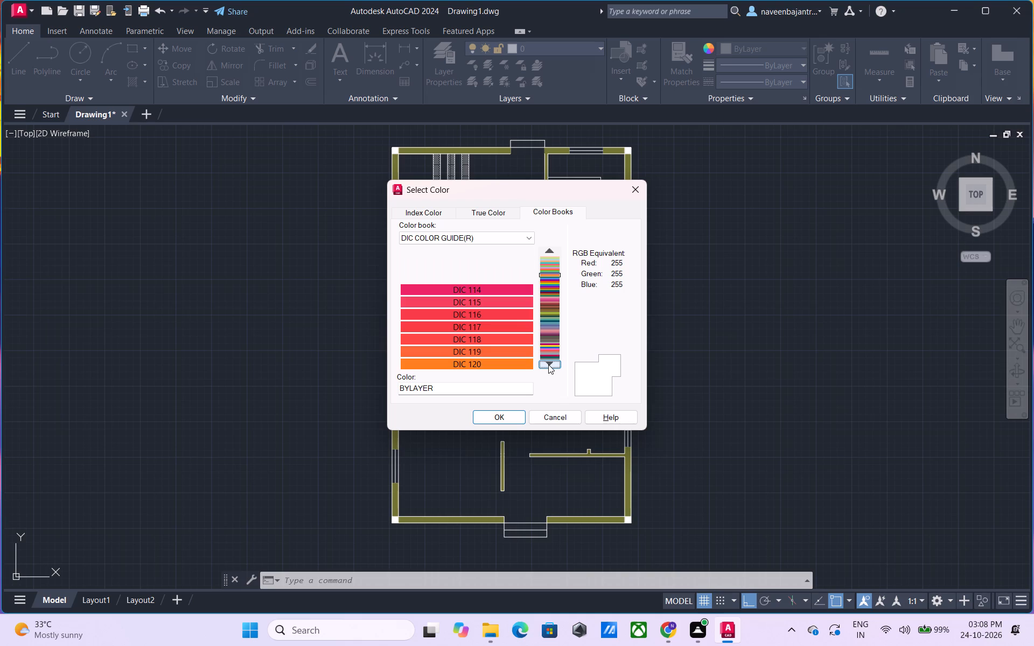
left_click(548, 364)
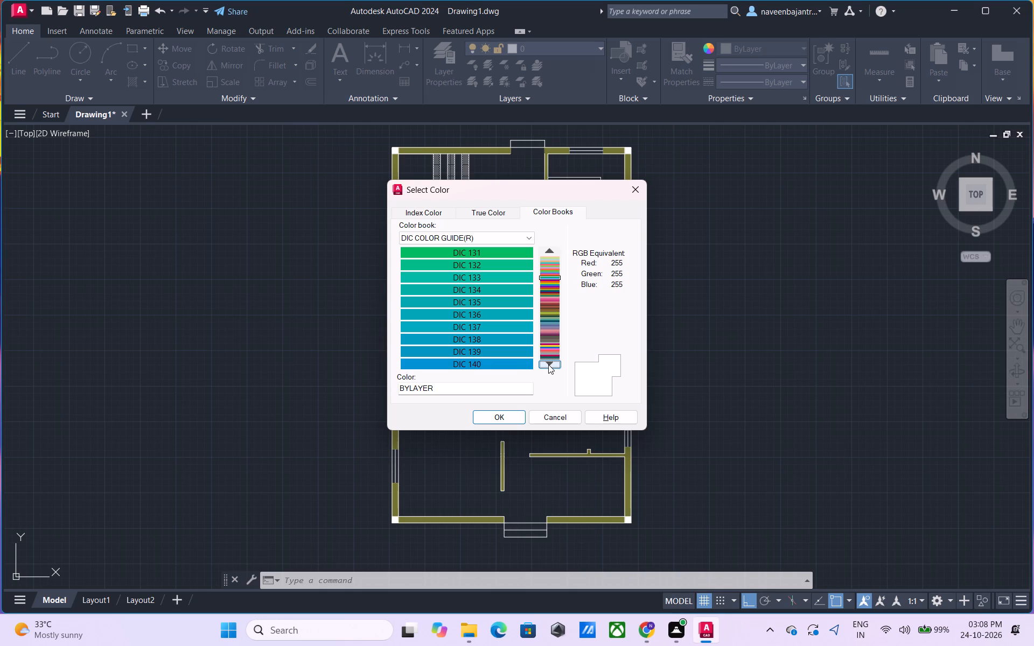
left_click(548, 364)
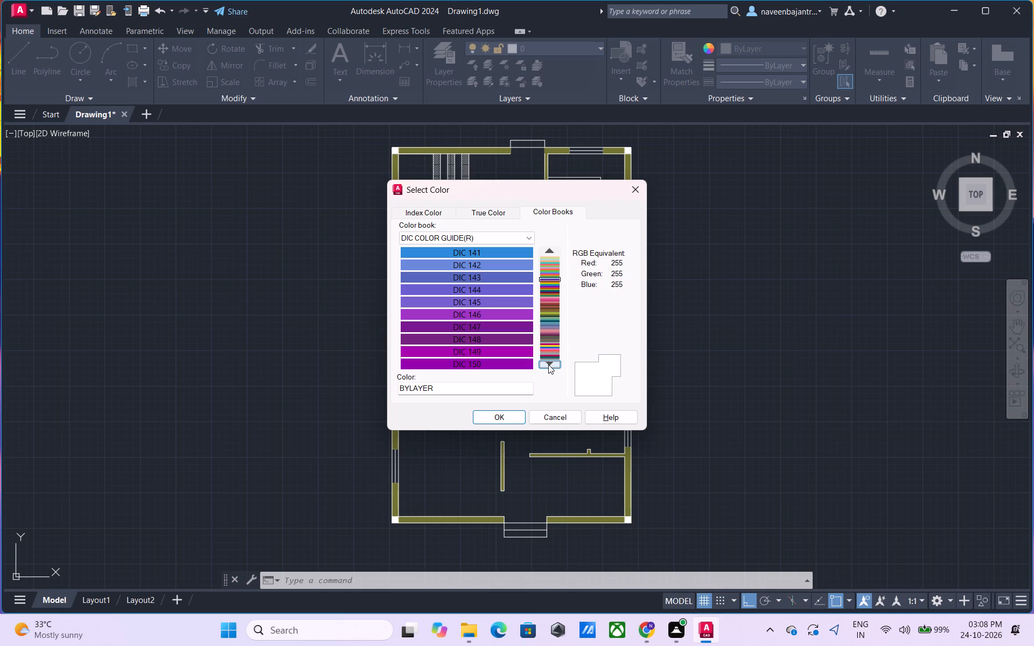
left_click(548, 364)
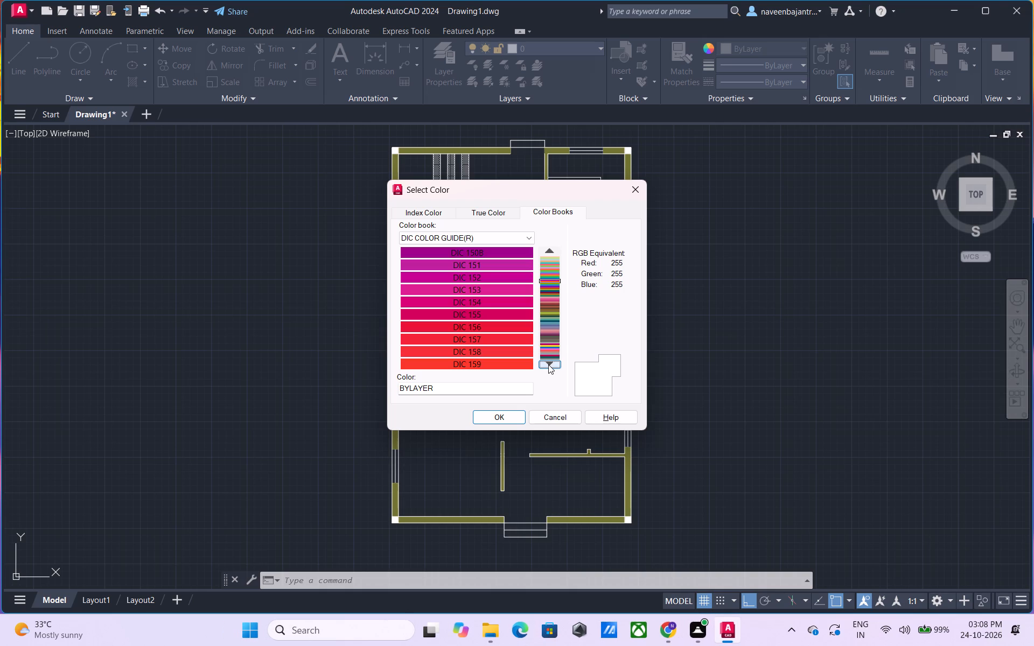
left_click(548, 364)
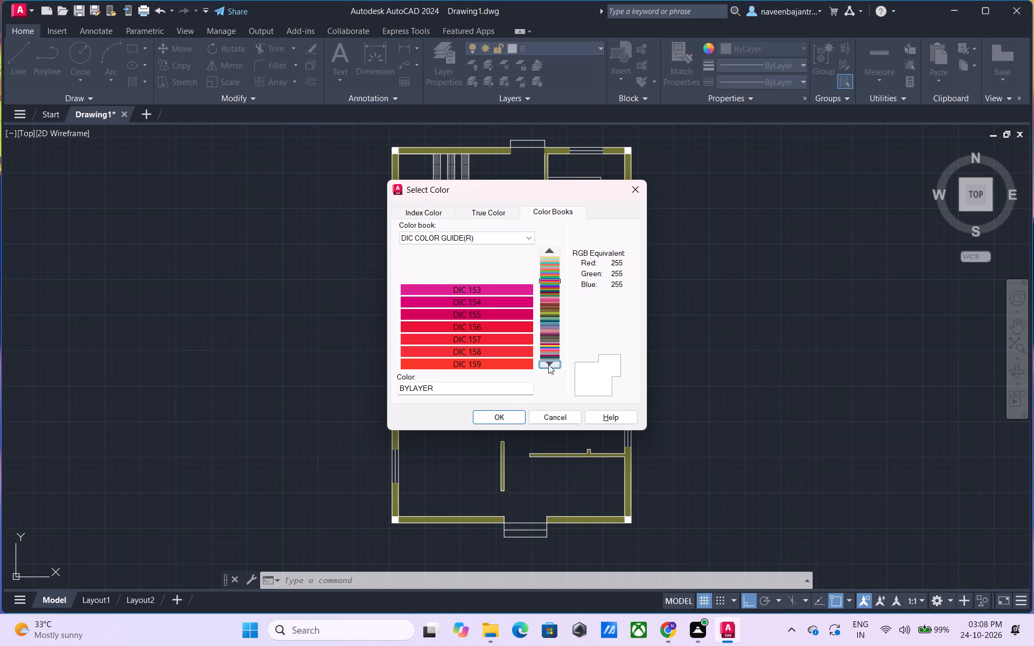
left_click(548, 364)
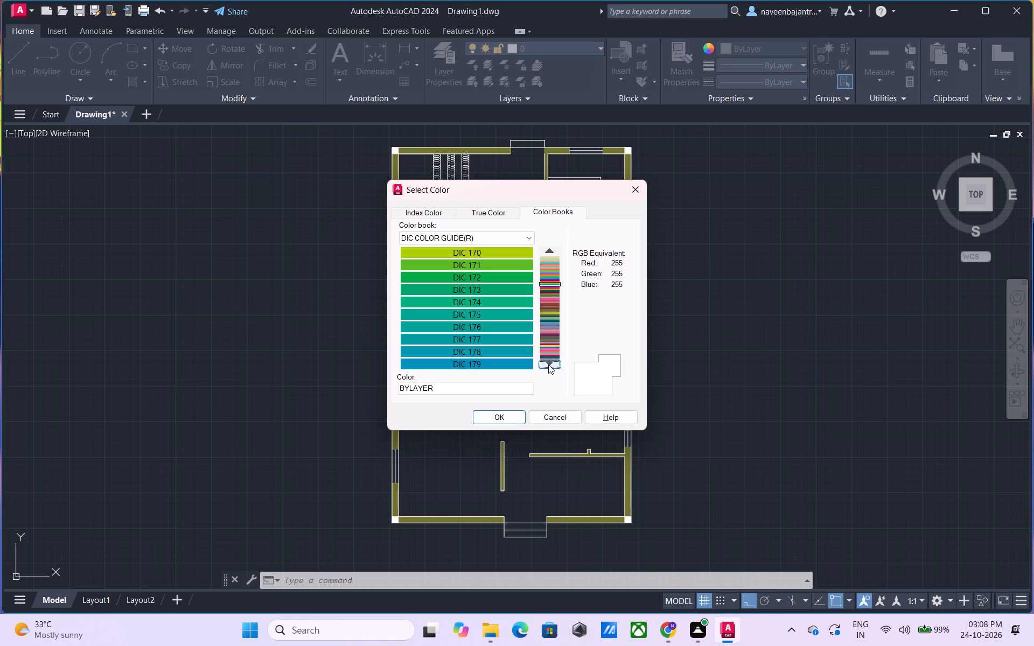
left_click(548, 364)
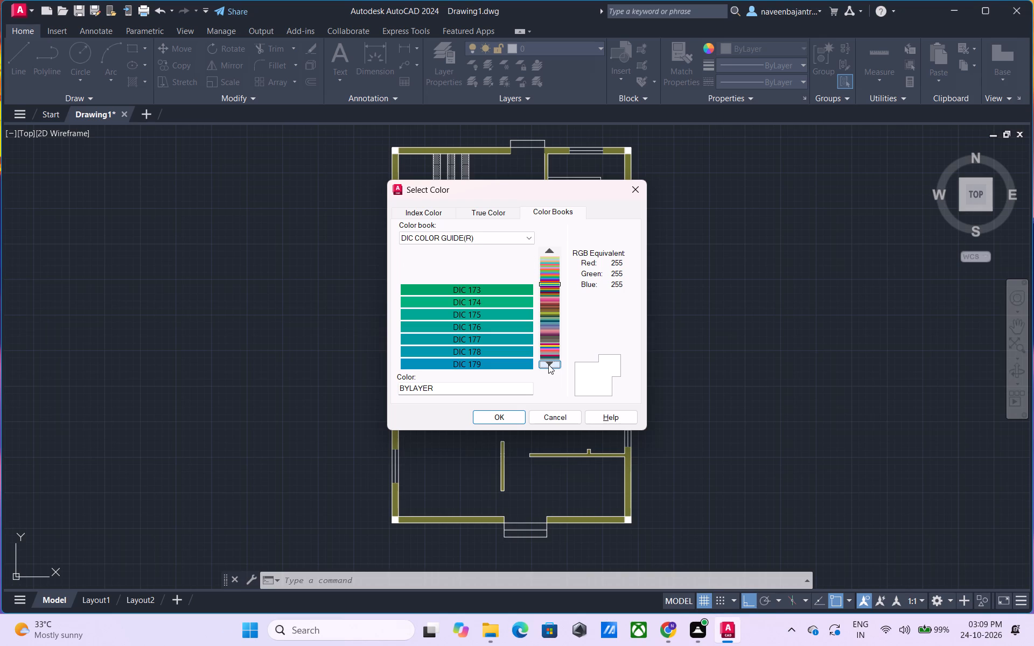
left_click(548, 364)
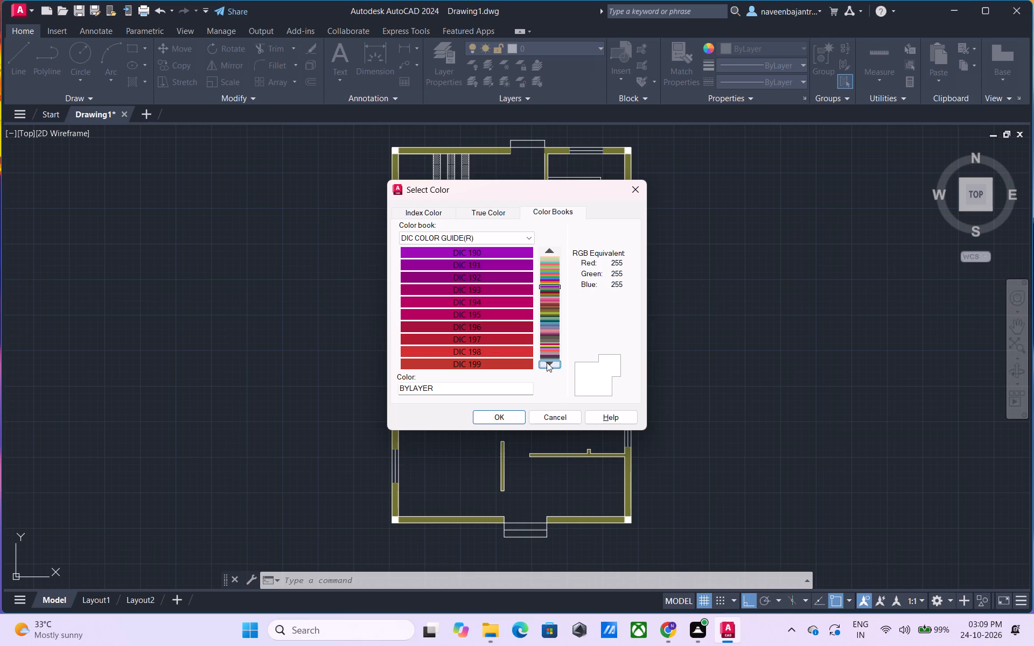
left_click(553, 365)
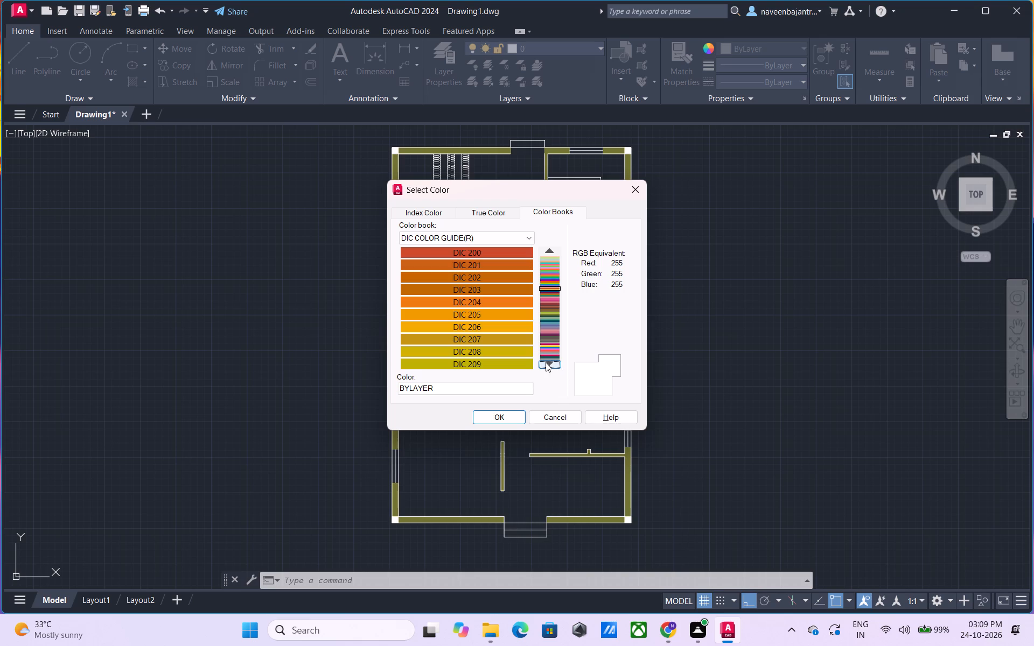
left_click(546, 362)
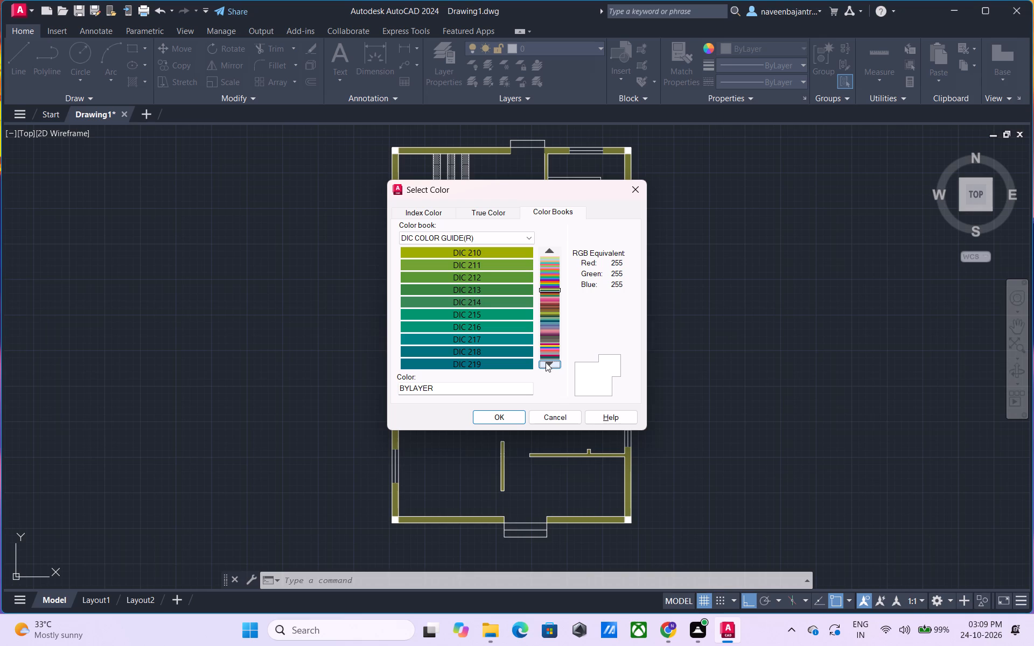
left_click(550, 362)
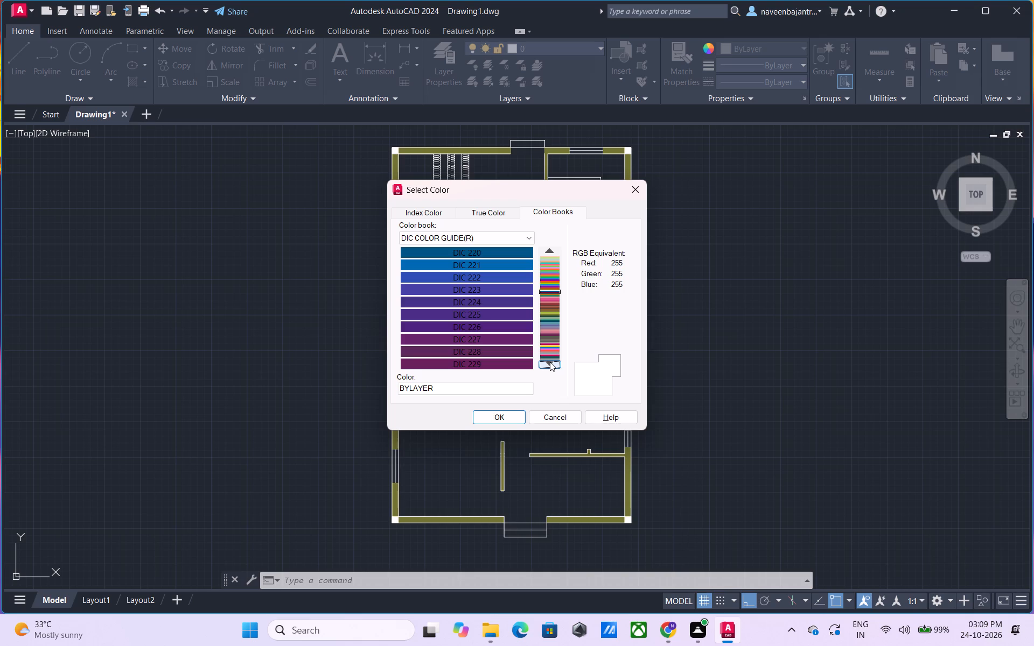
left_click(550, 362)
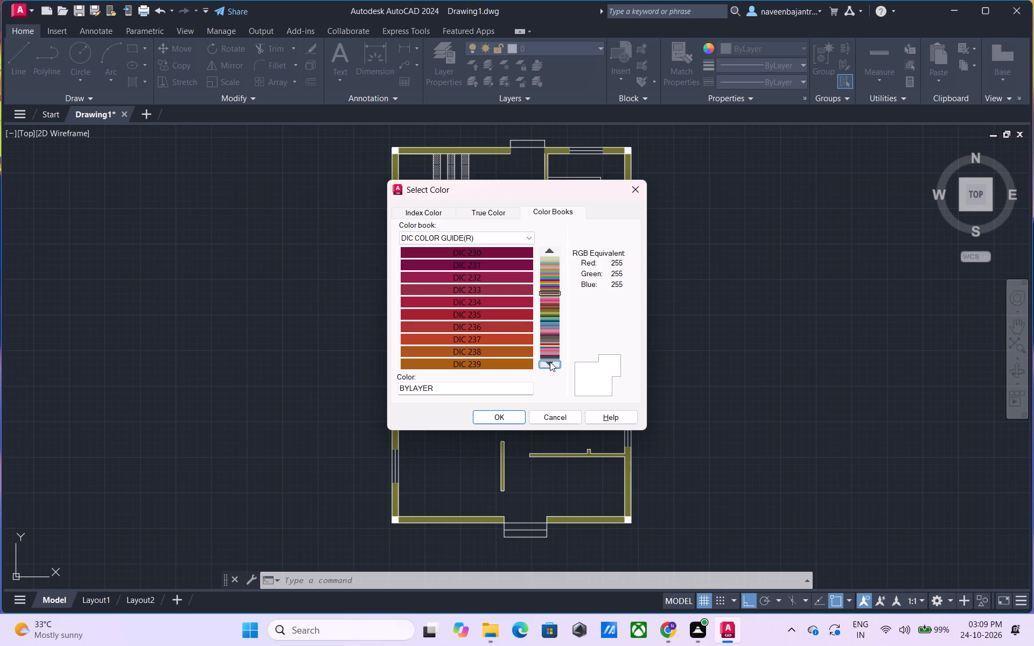
left_click(550, 362)
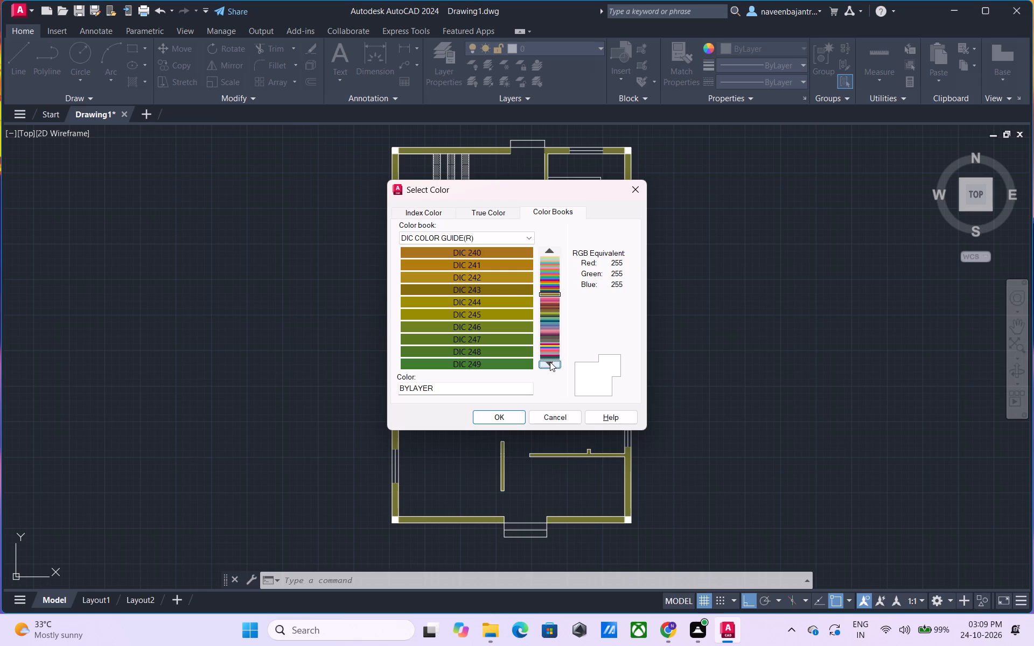
left_click(550, 362)
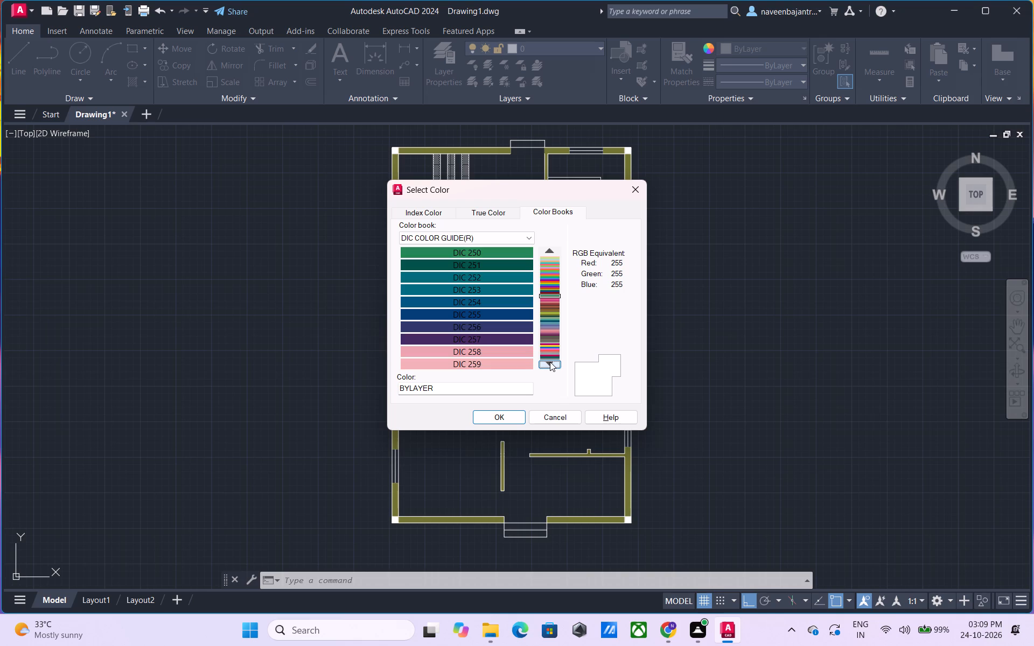
left_click(550, 362)
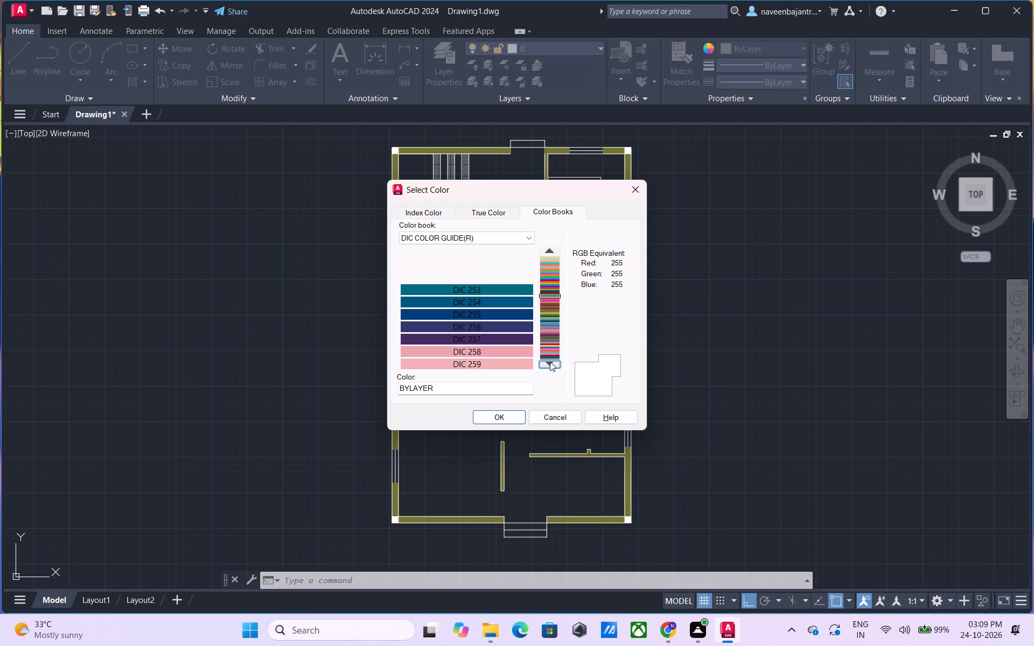
left_click(550, 362)
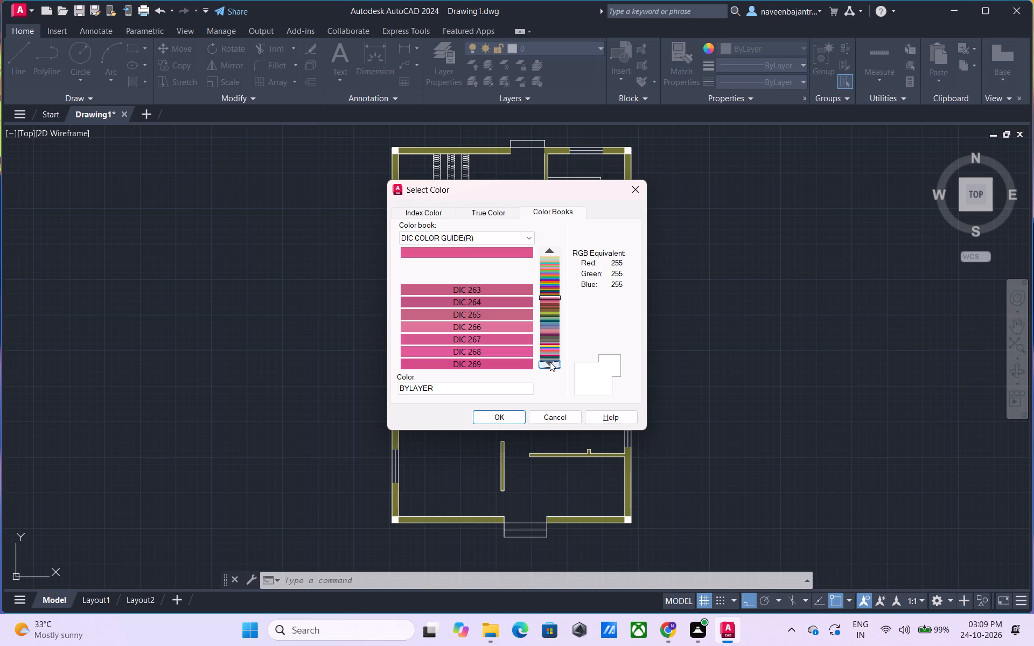
left_click(550, 362)
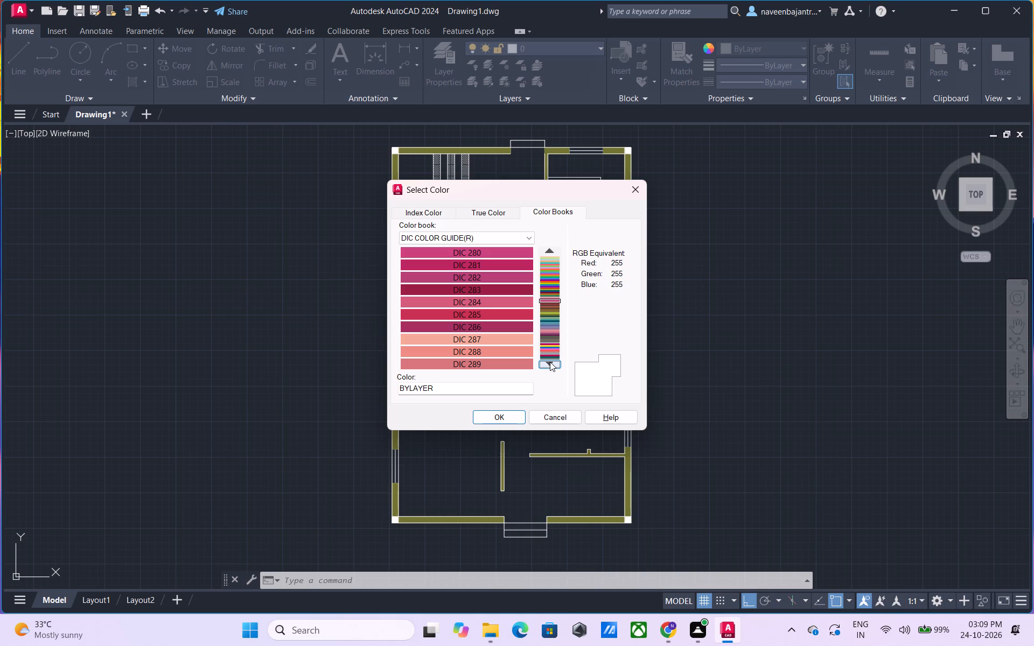
left_click(550, 362)
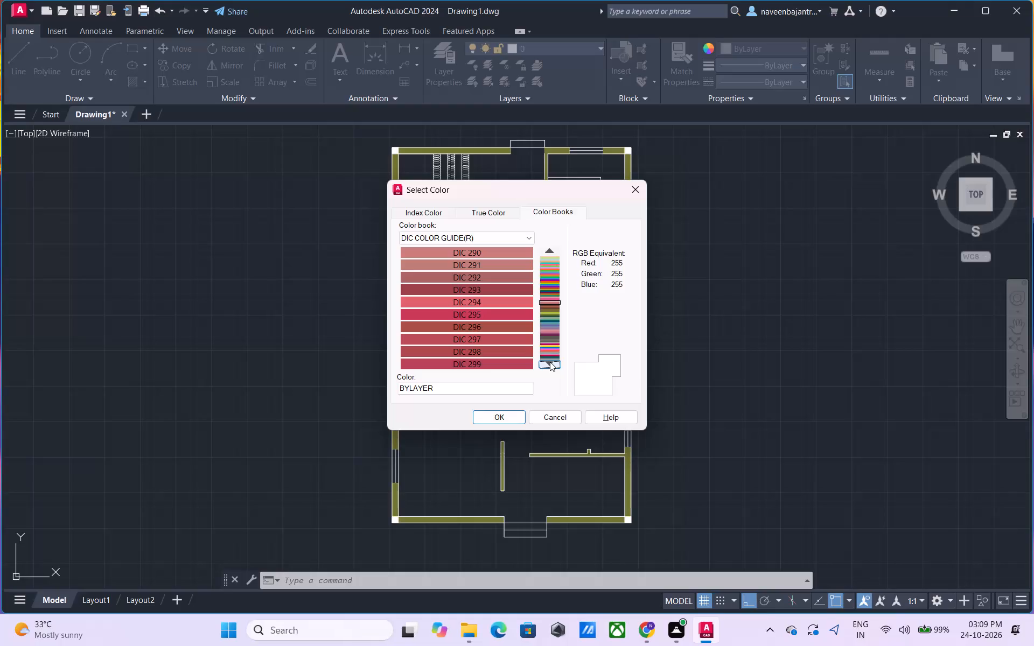
left_click(550, 362)
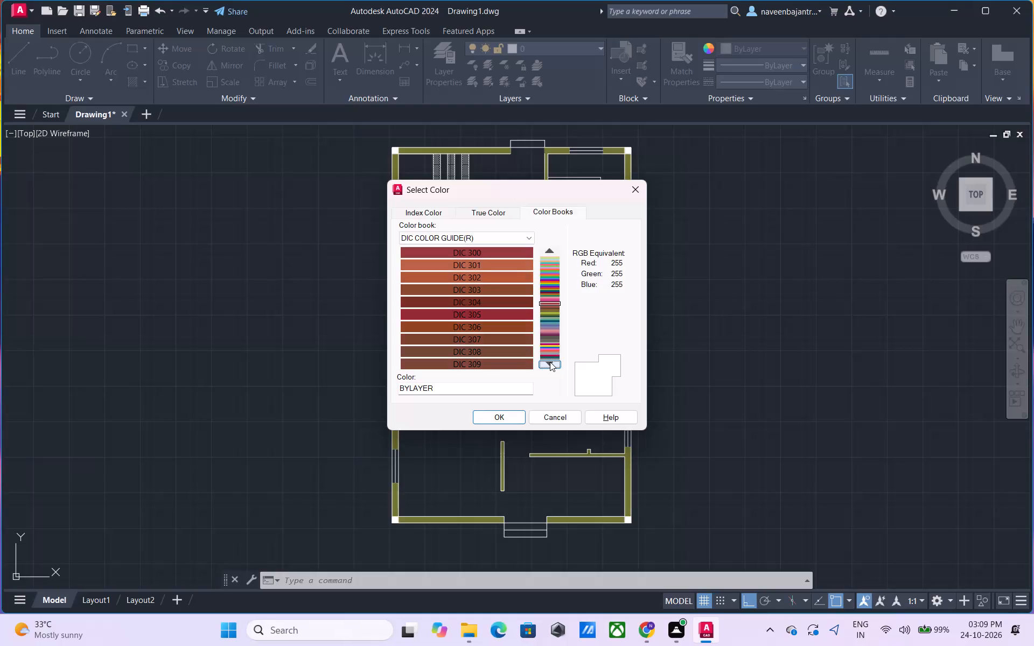
left_click(550, 362)
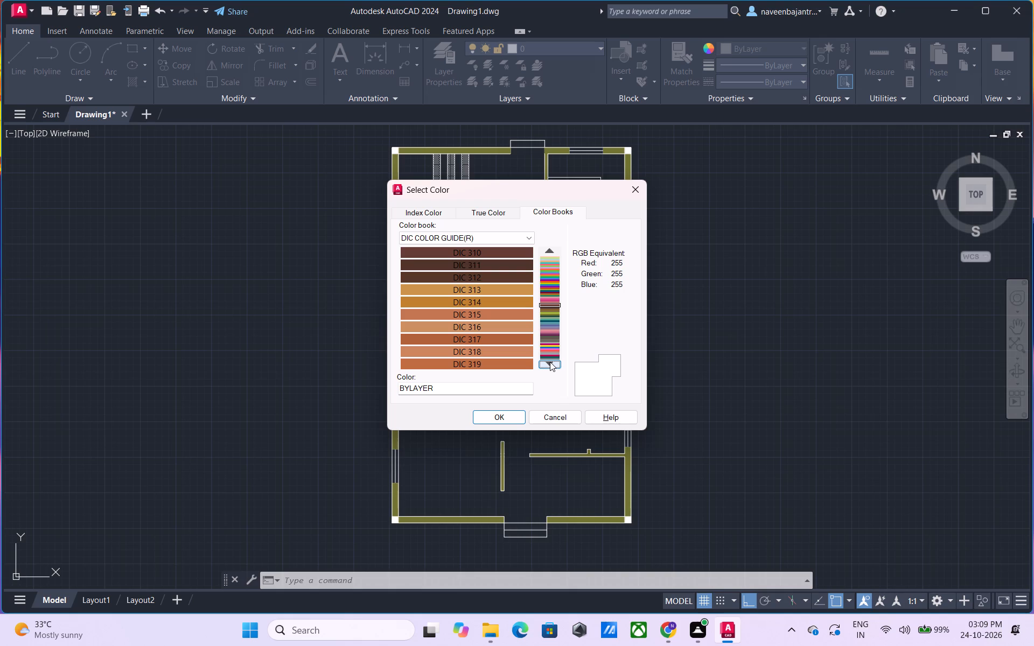
Examine the DIC COLOR GUIDE(R) swatches onward from DIC 320 through DIC 529.
left_click(550, 362)
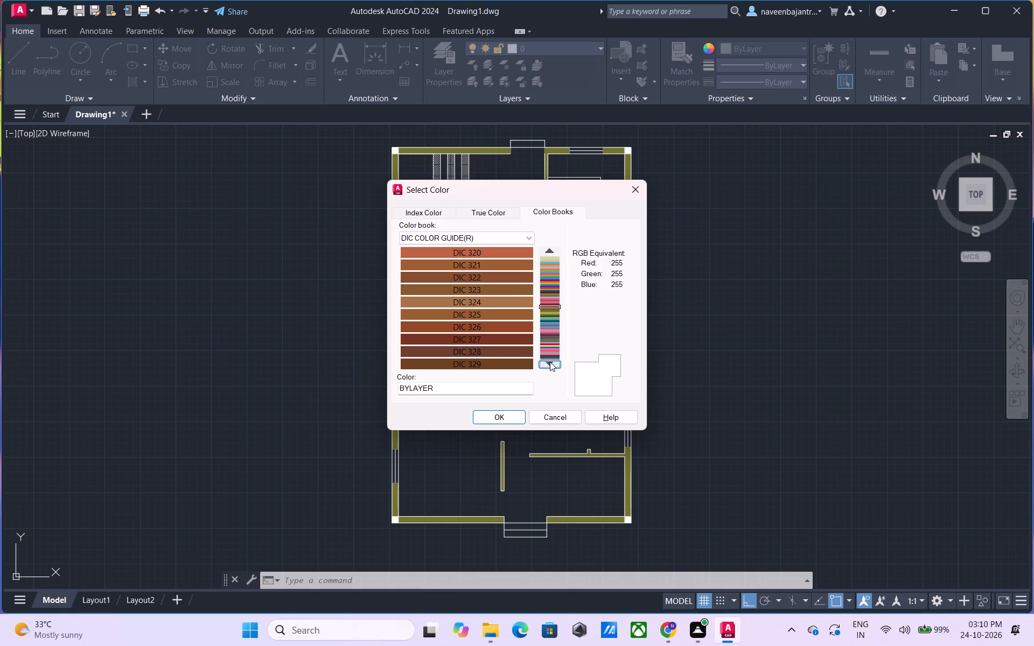
left_click(550, 362)
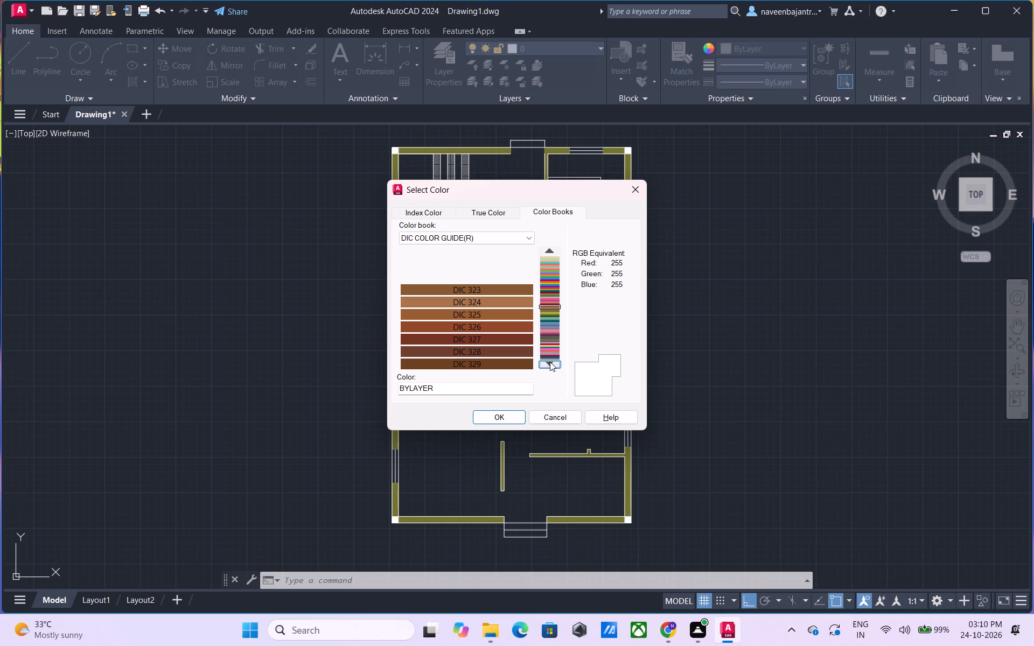
left_click(550, 362)
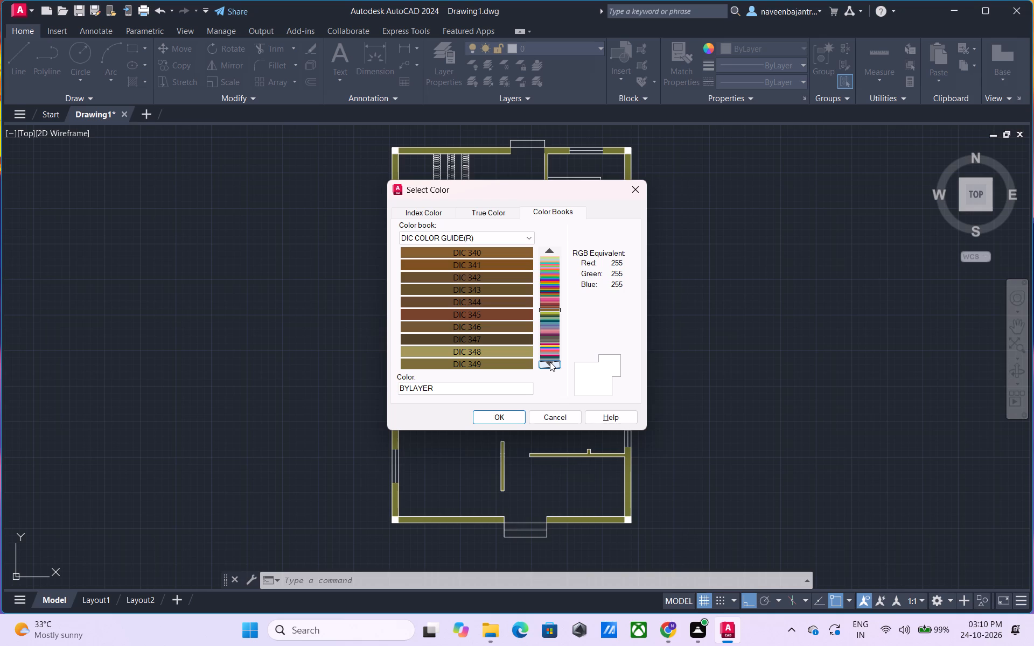
left_click(550, 362)
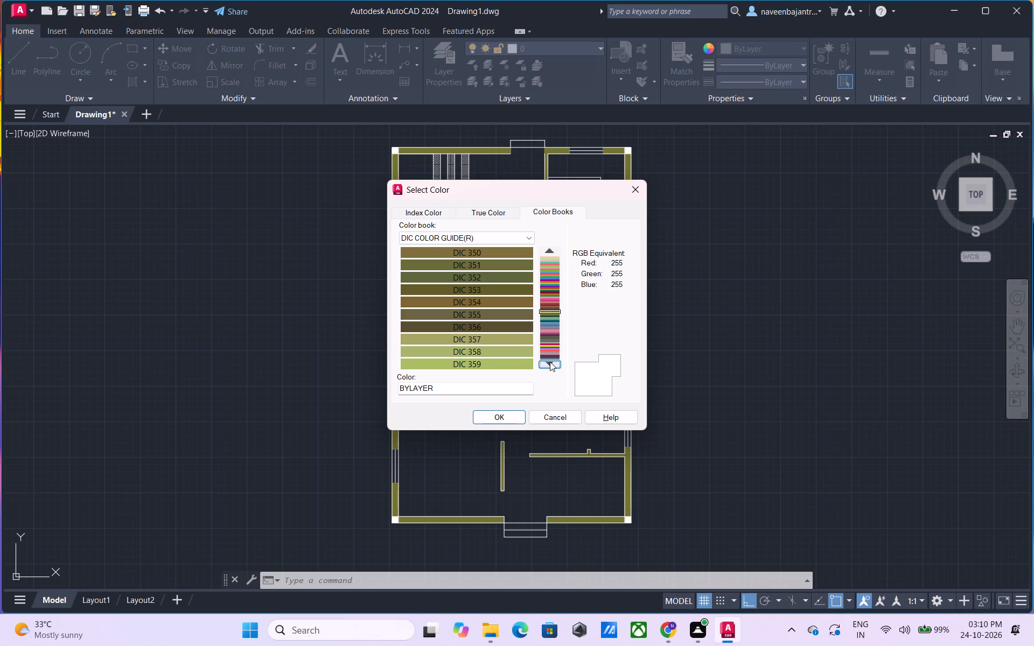
left_click(550, 362)
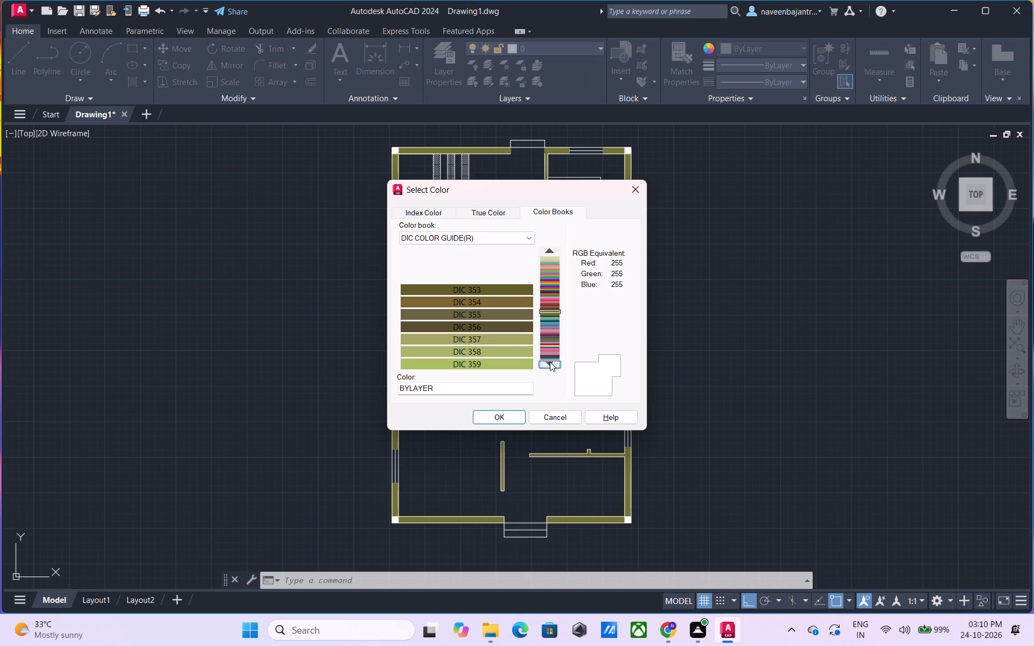
left_click(550, 362)
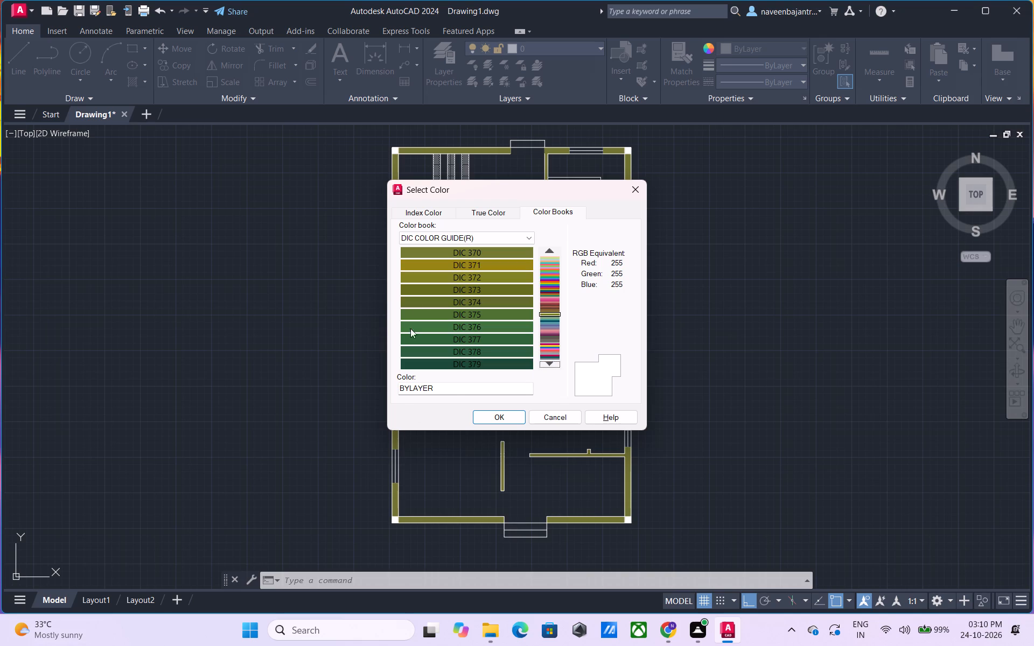
left_click(549, 363)
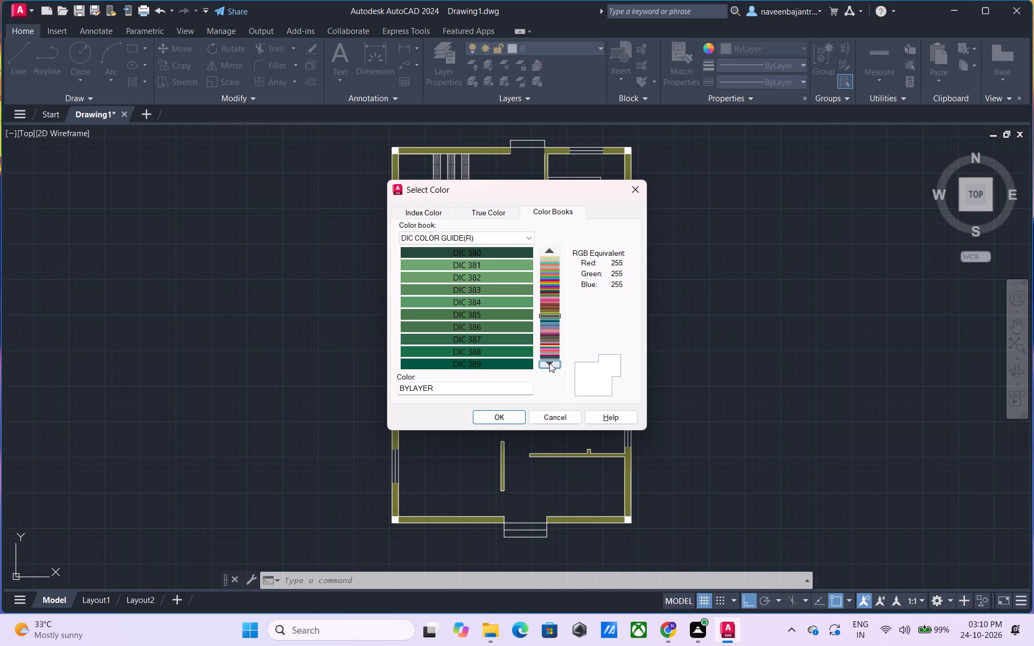
left_click(549, 363)
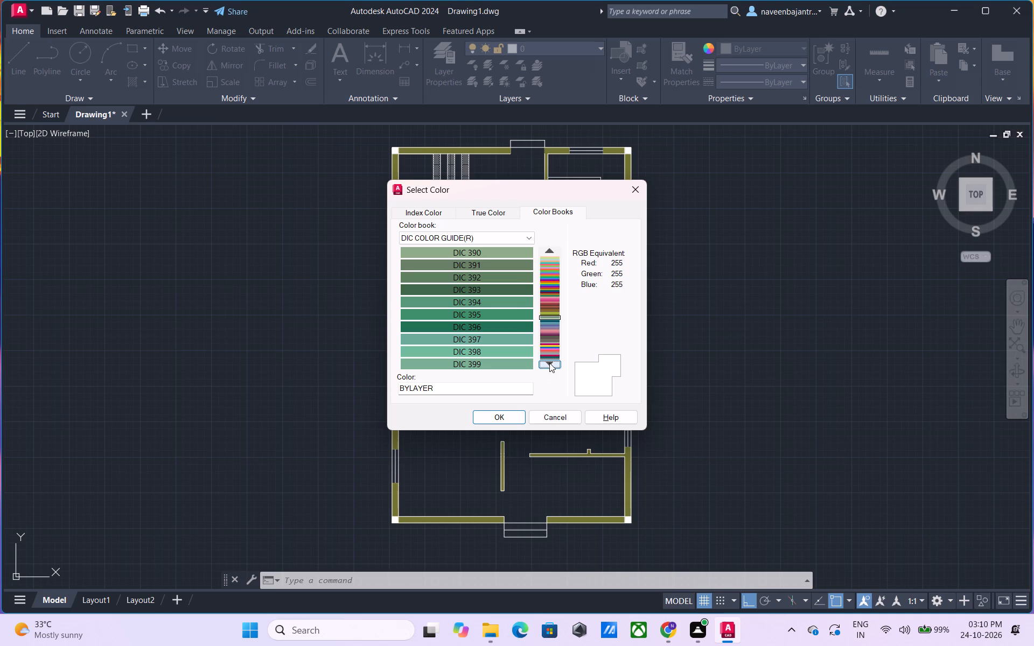
left_click(549, 363)
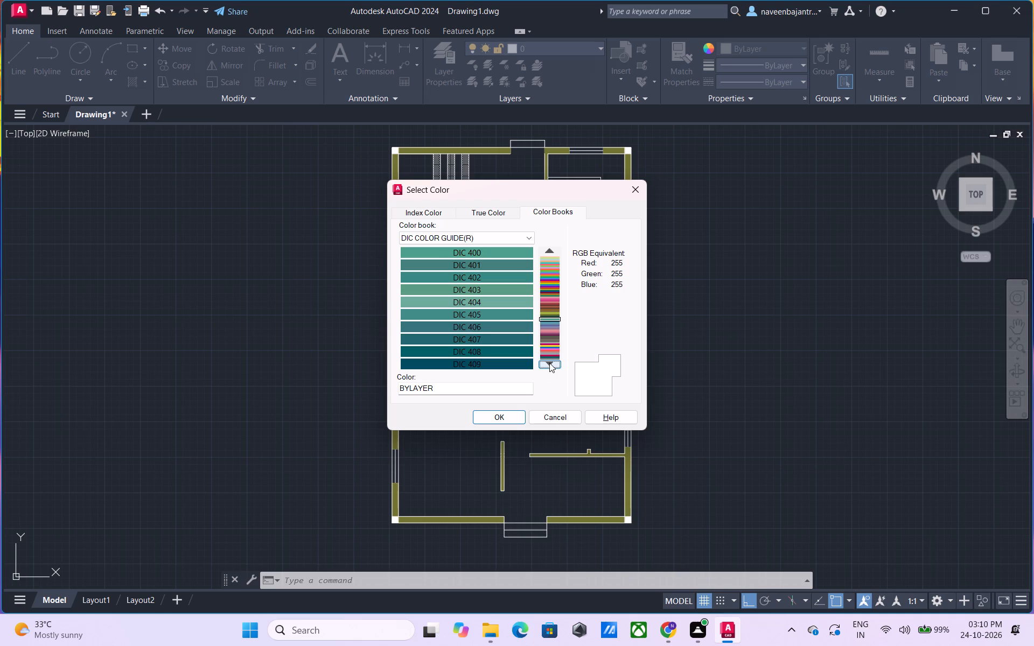
left_click(549, 363)
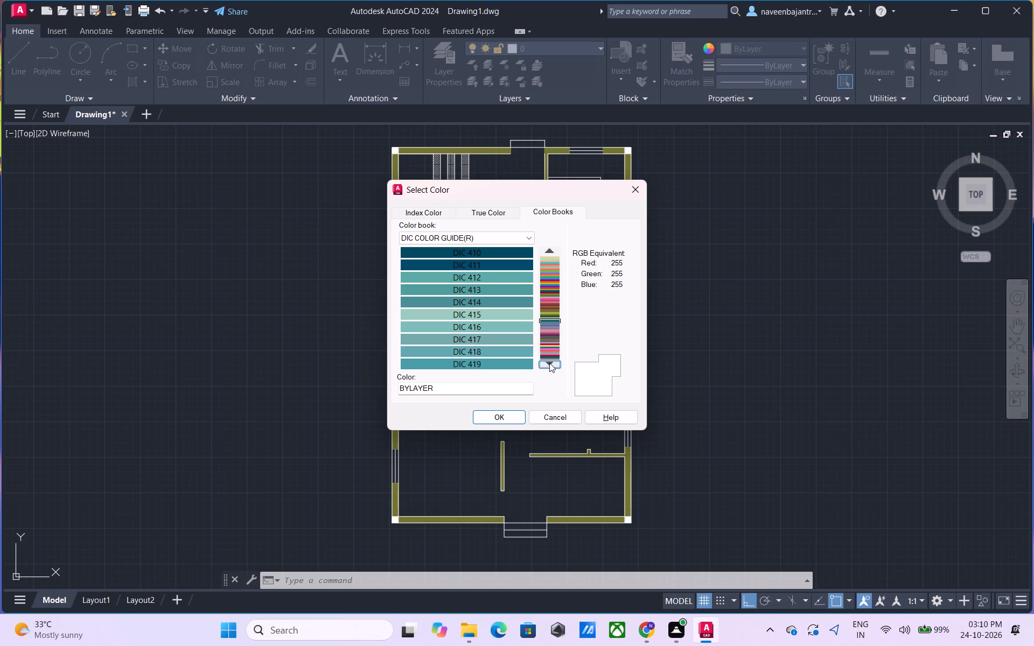
left_click(549, 363)
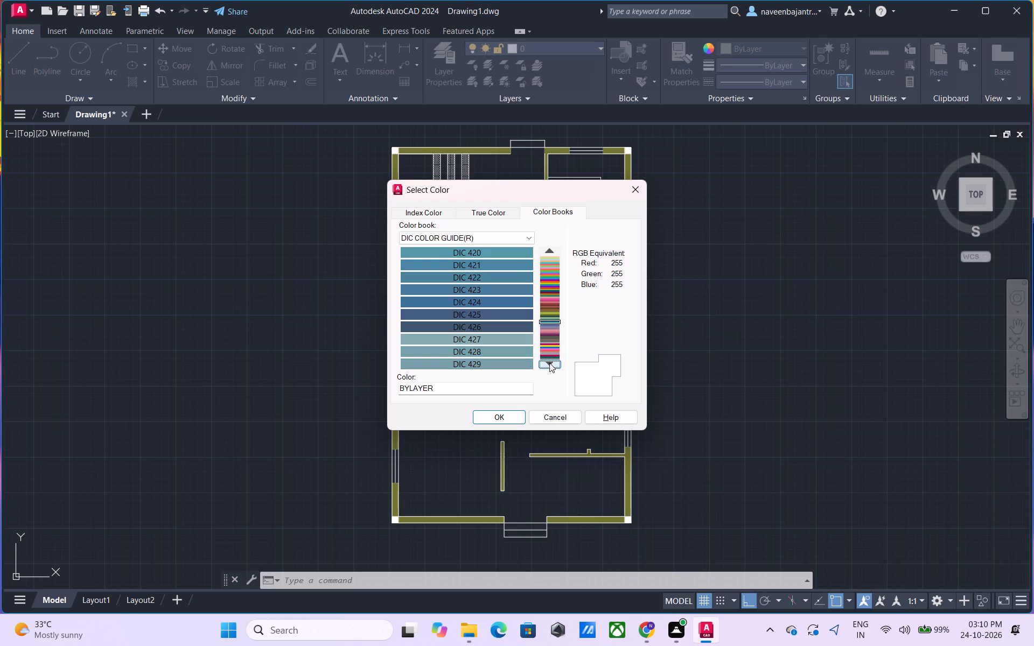
left_click(549, 363)
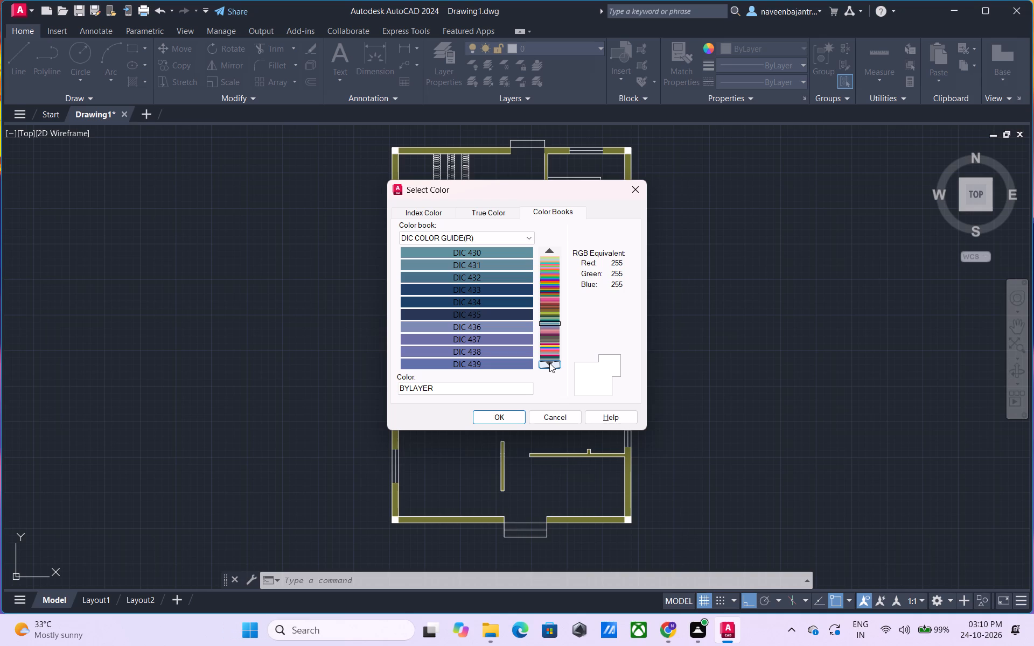
left_click(549, 363)
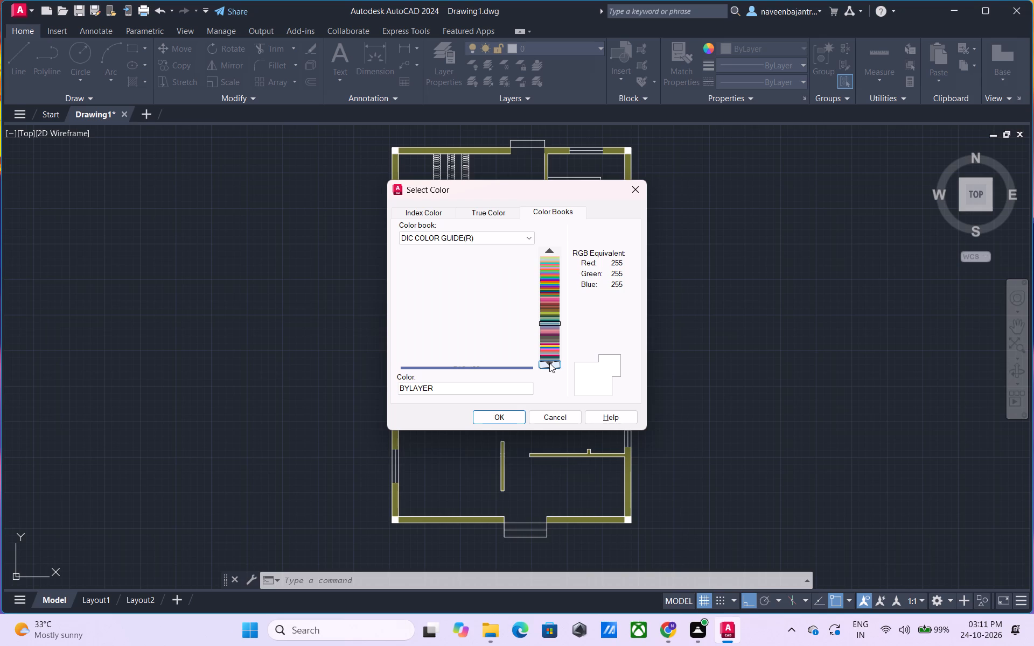
left_click(549, 363)
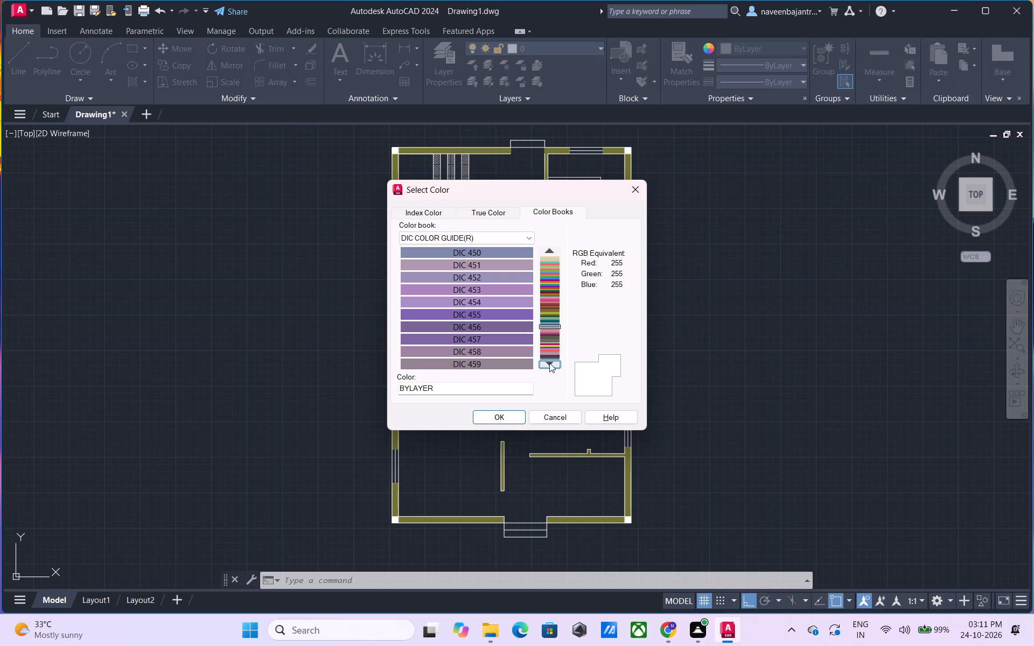
left_click(549, 363)
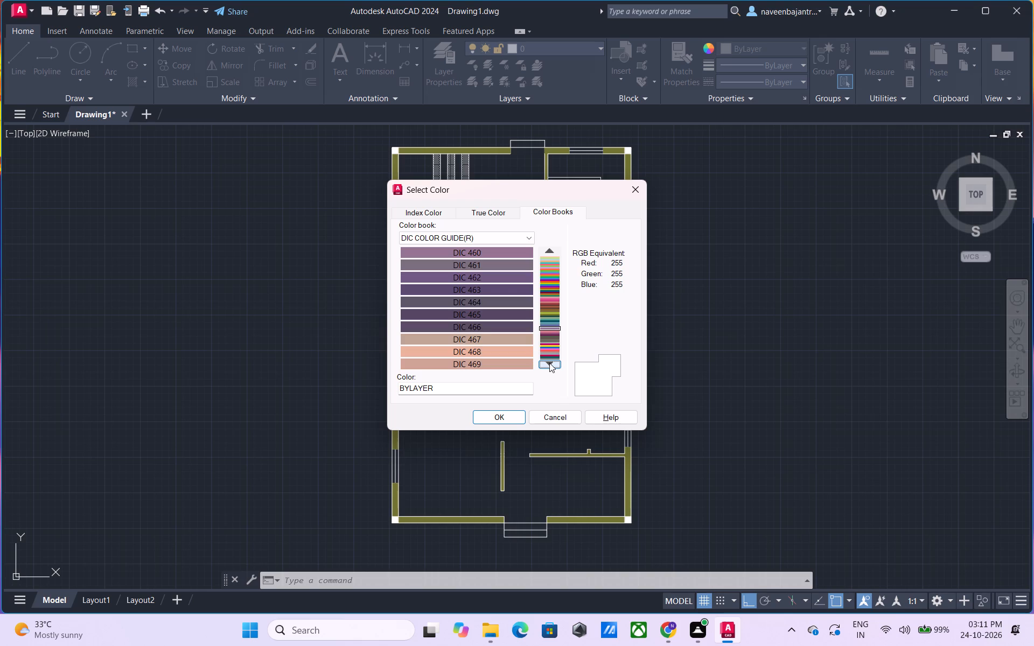
left_click(549, 363)
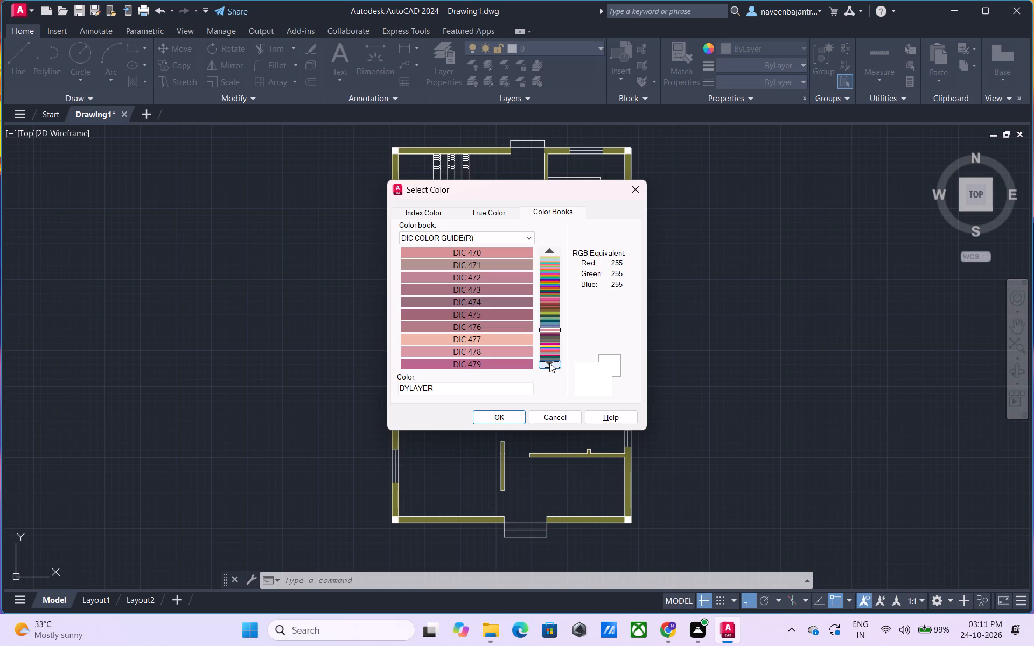
left_click(549, 363)
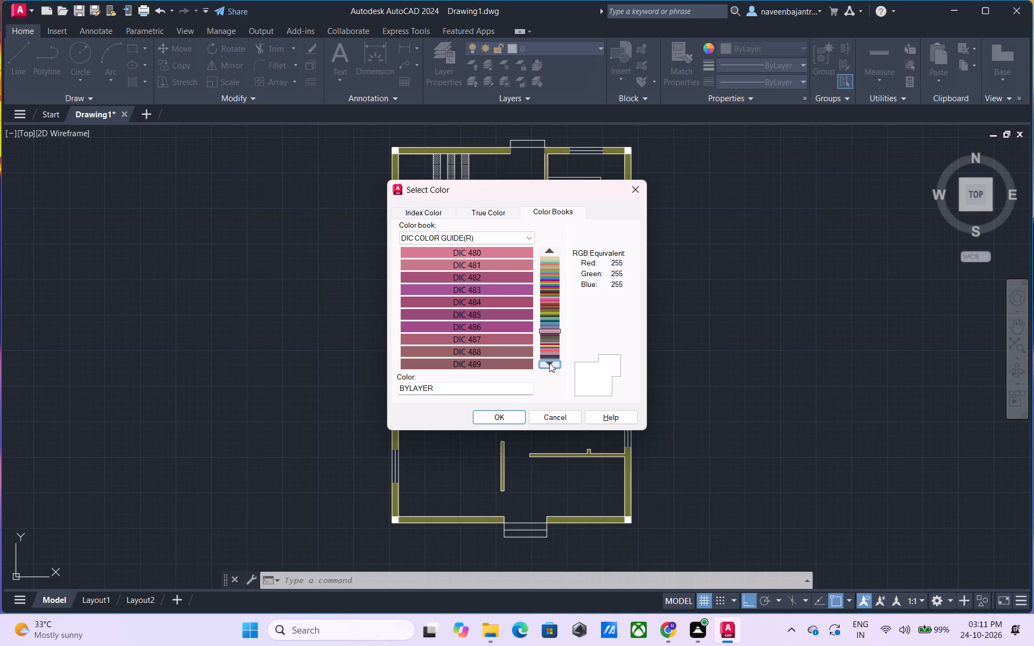
left_click(549, 363)
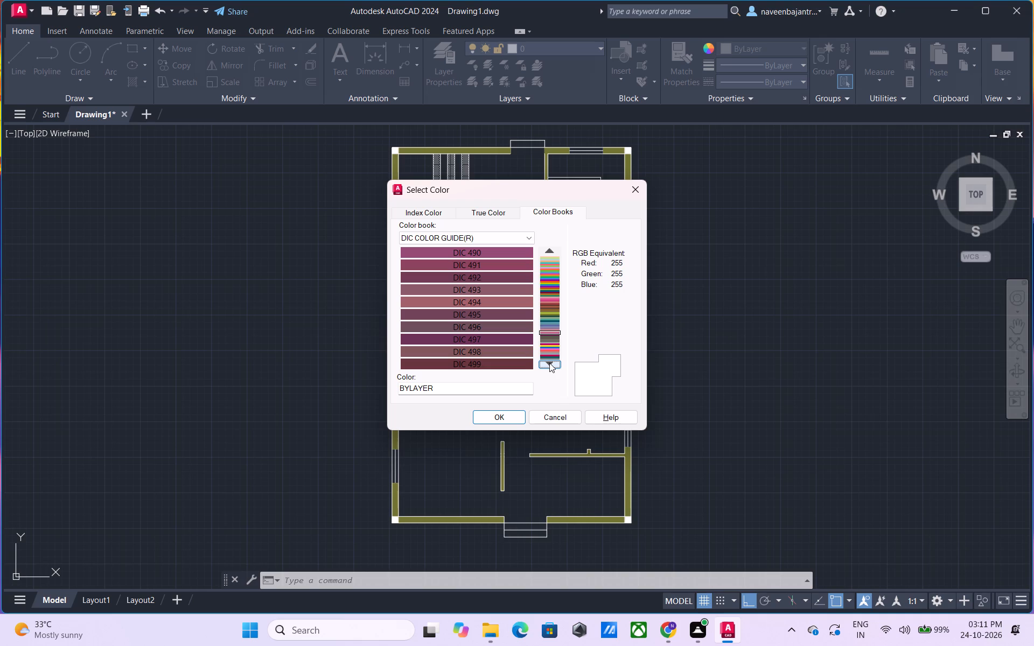
left_click(549, 363)
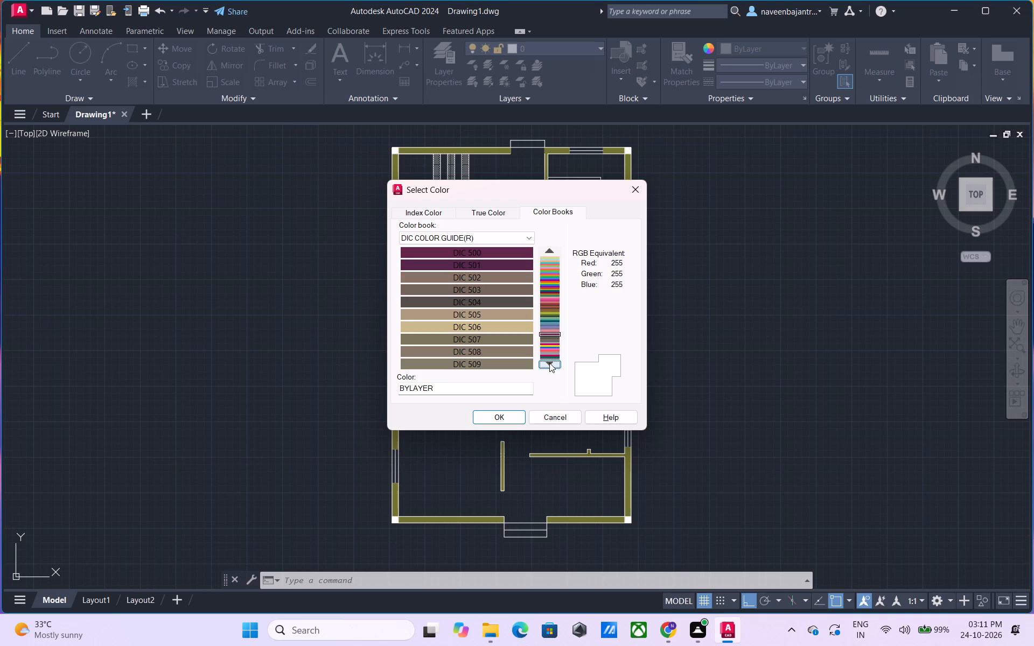
left_click(549, 363)
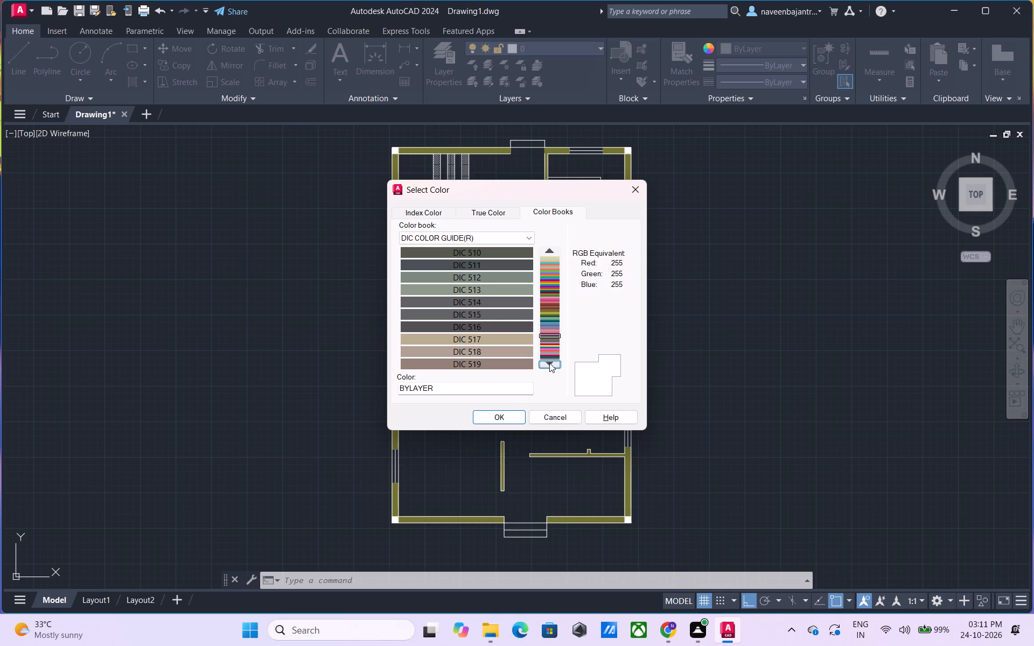
left_click(549, 363)
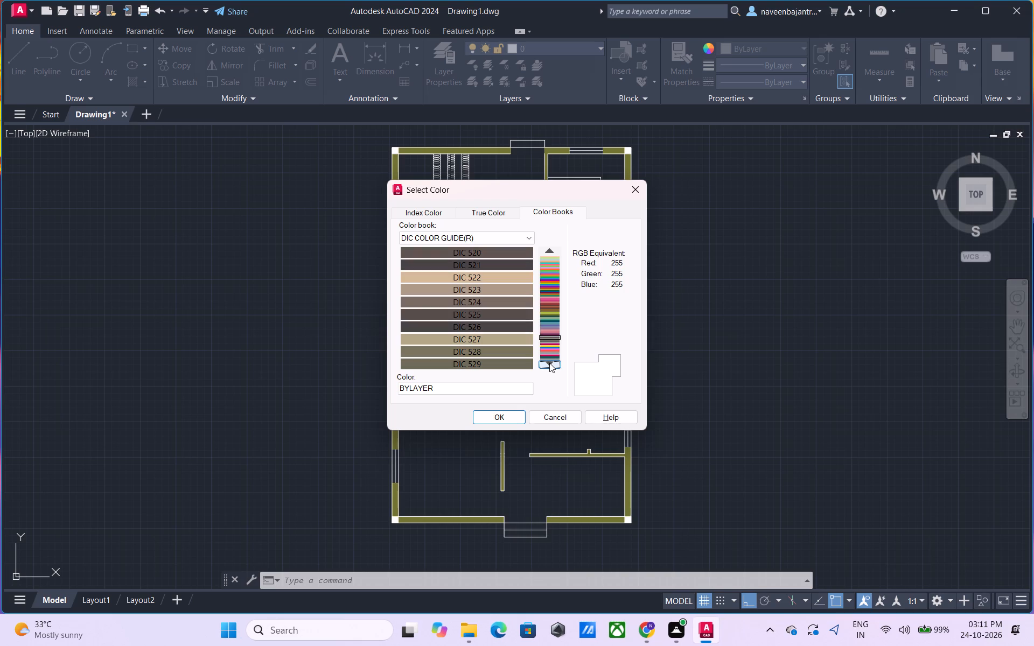
Go back to the purple shades and preview the swatches DIC 452 through DIC 458 one after another.
left_click(542, 248)
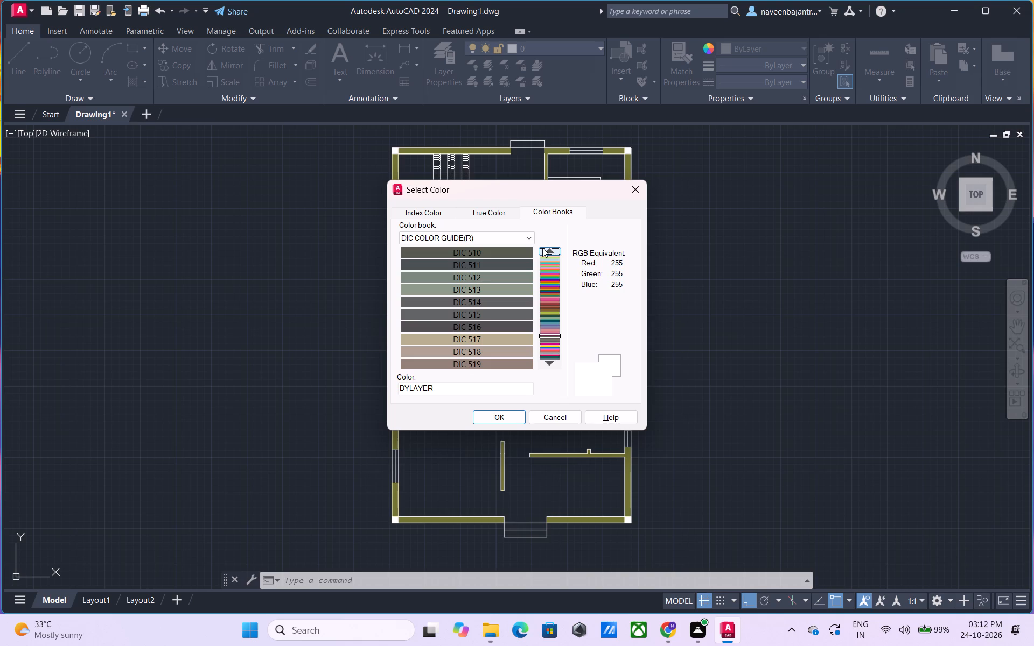
left_click(550, 252)
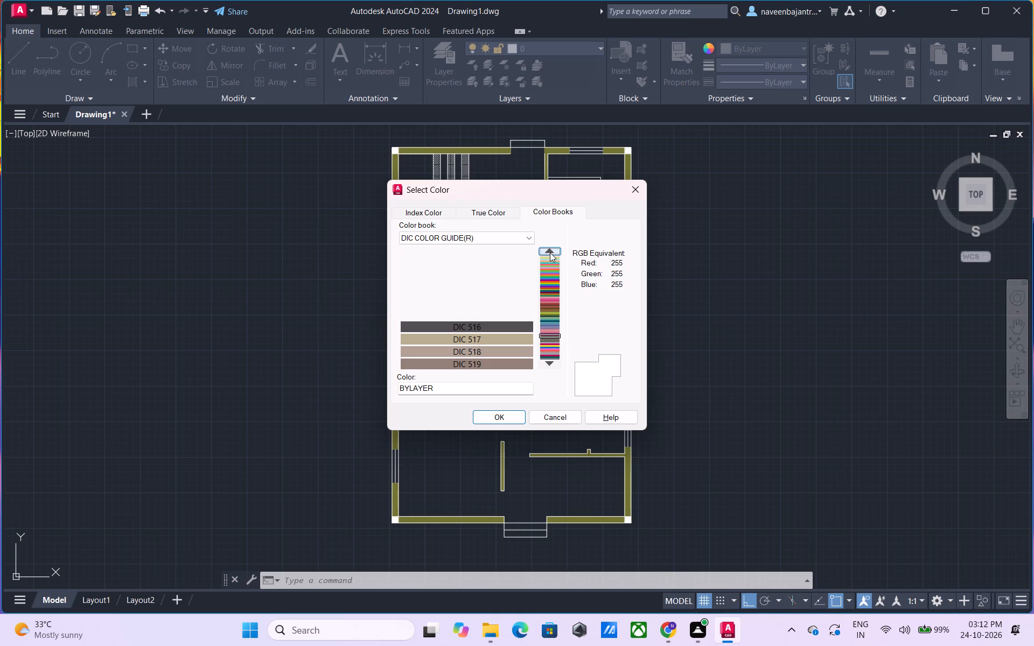
left_click(550, 250)
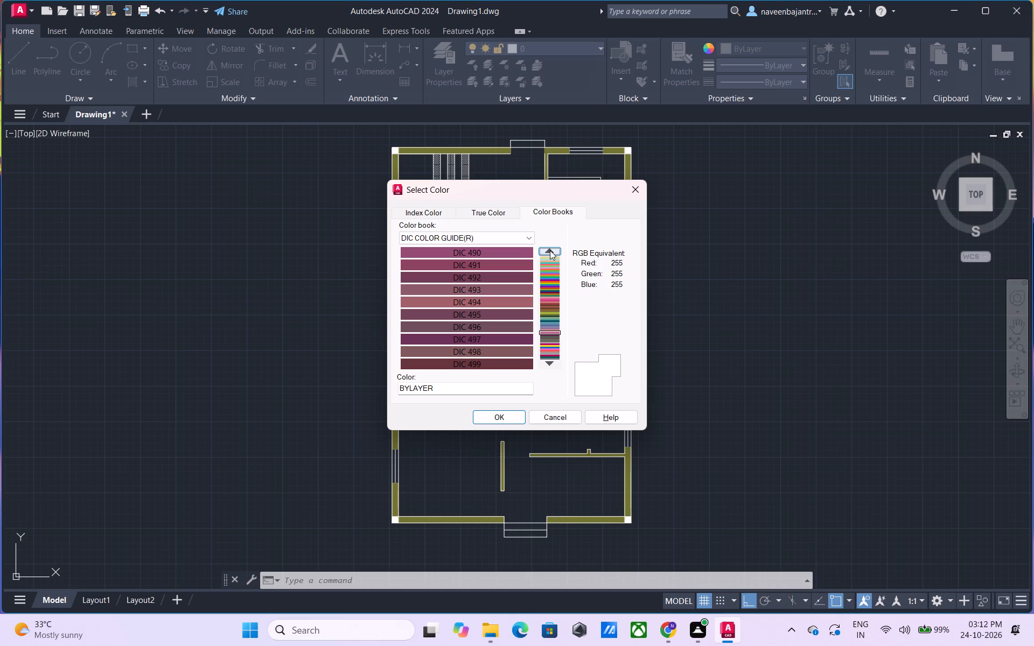
left_click(550, 250)
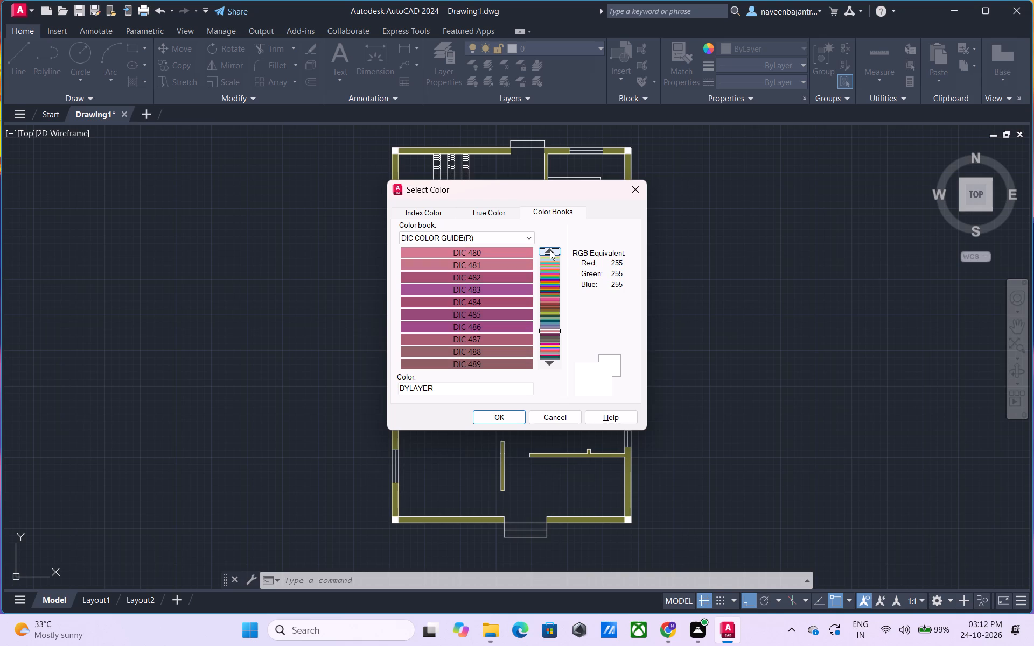
left_click(550, 250)
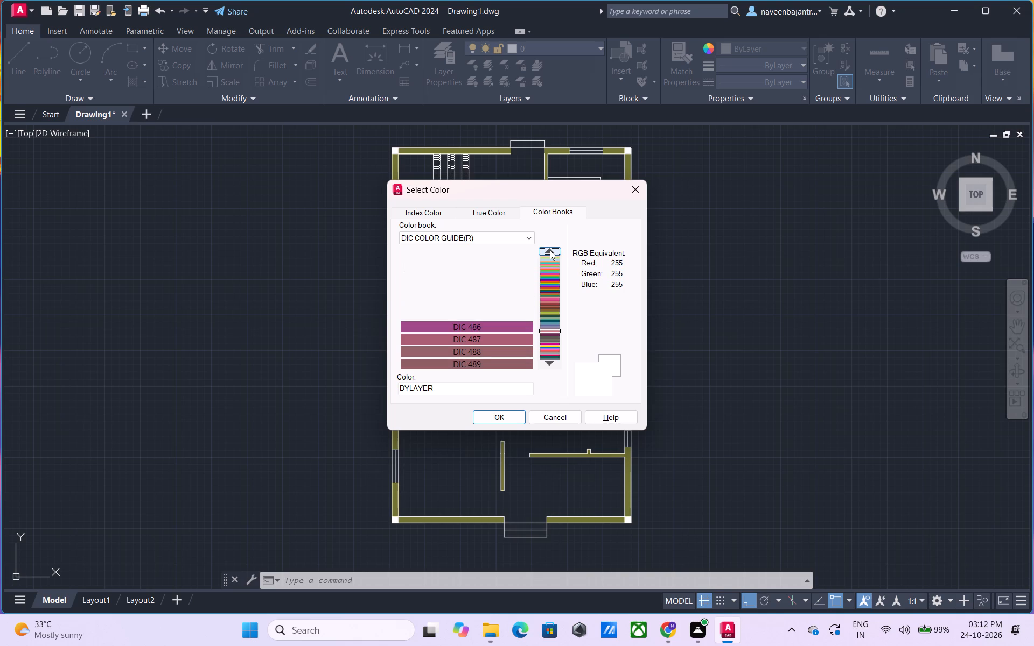
left_click(550, 250)
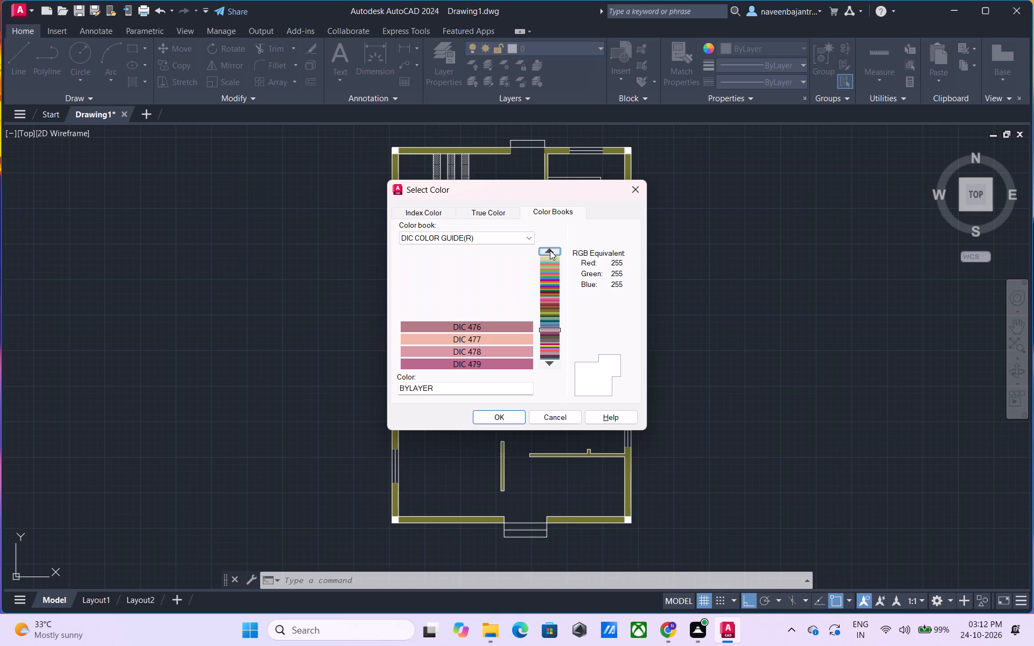
left_click(550, 250)
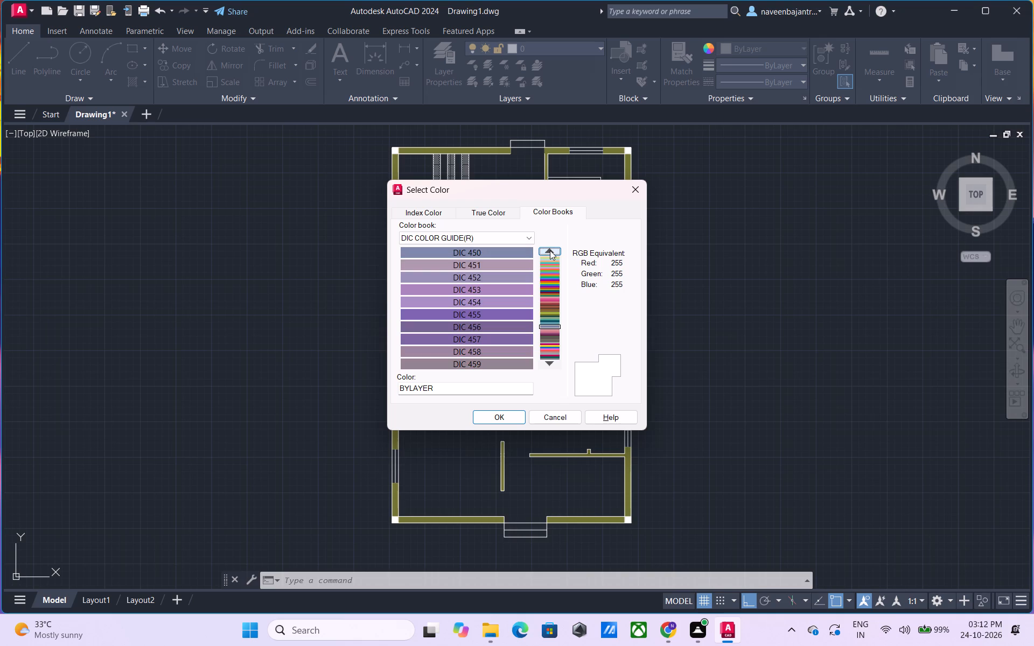
left_click(492, 280)
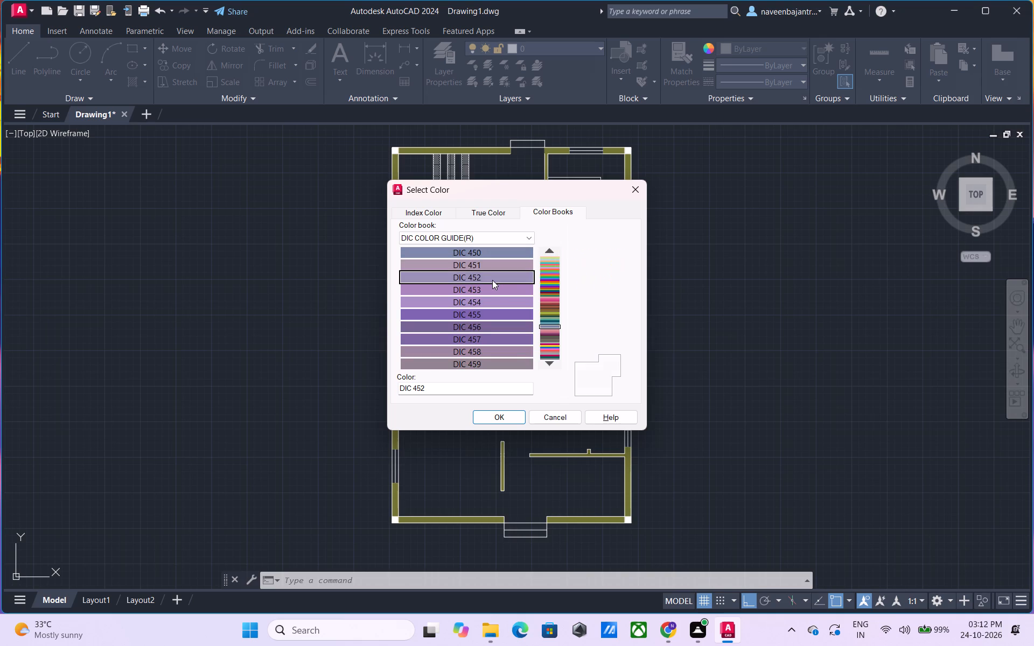
left_click(486, 290)
left_click(481, 300)
left_click(476, 313)
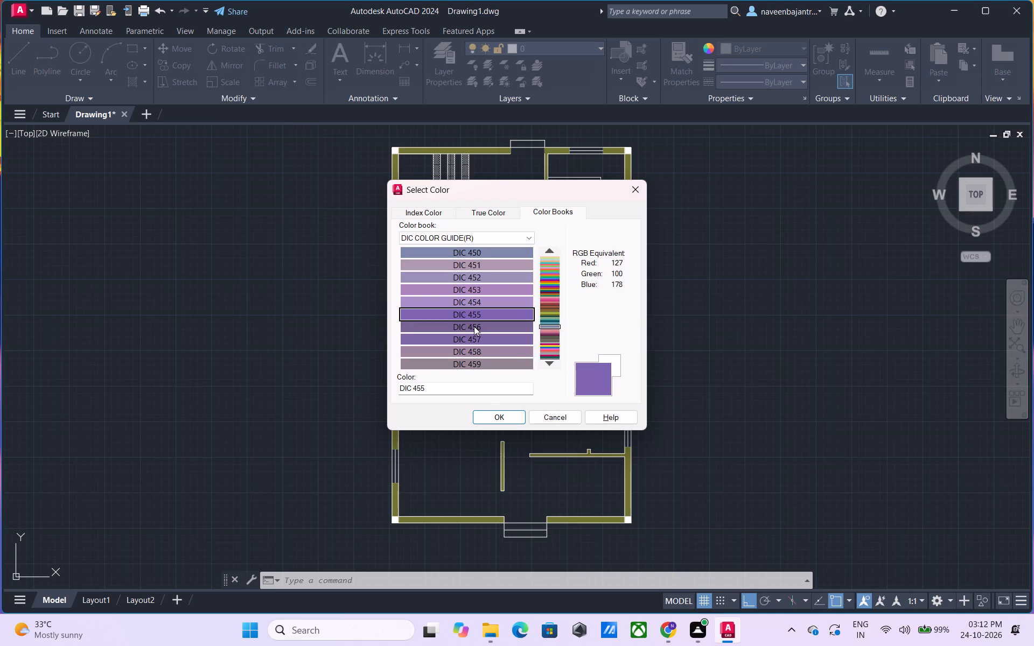
left_click(474, 326)
left_click(471, 340)
left_click(469, 349)
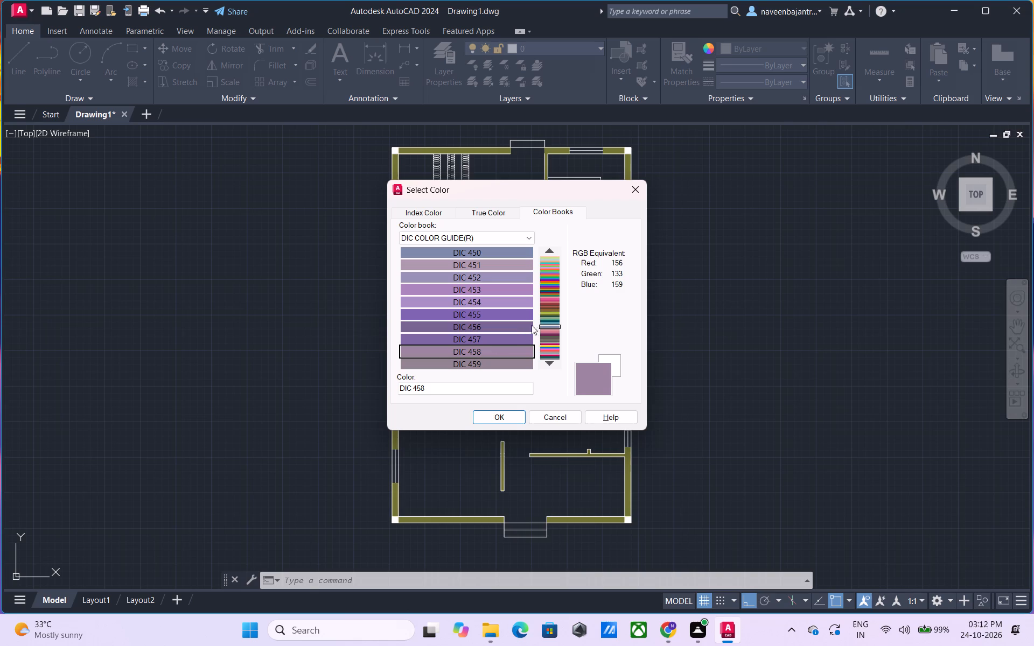
Examine the DIC COLOR GUIDE(R) swatches backward from DIC 449 through DIC 250 for the current object color.
left_click(549, 252)
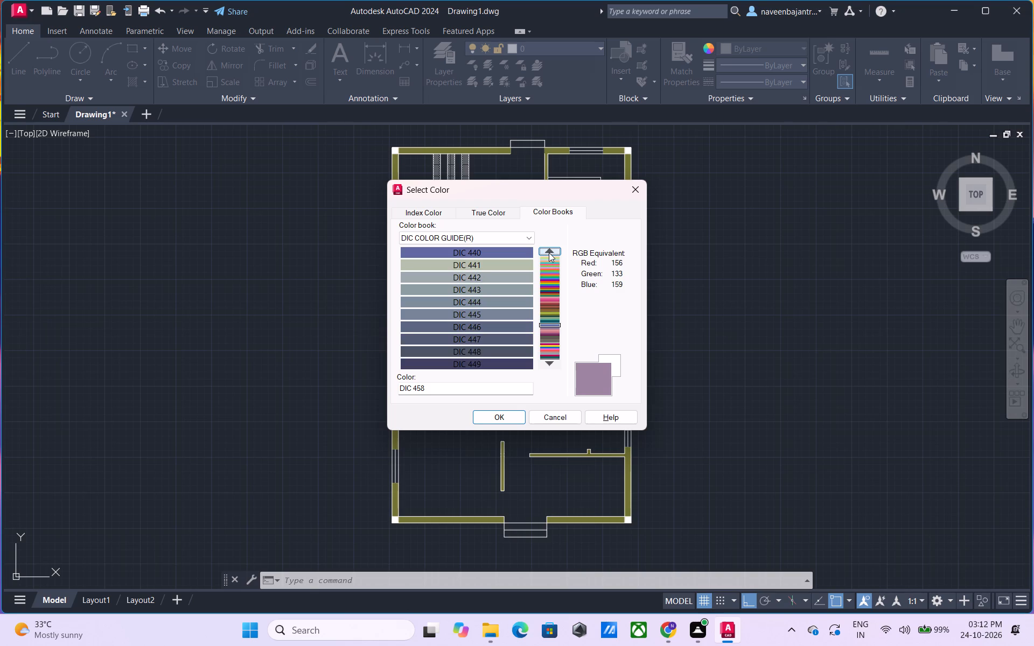
left_click(549, 252)
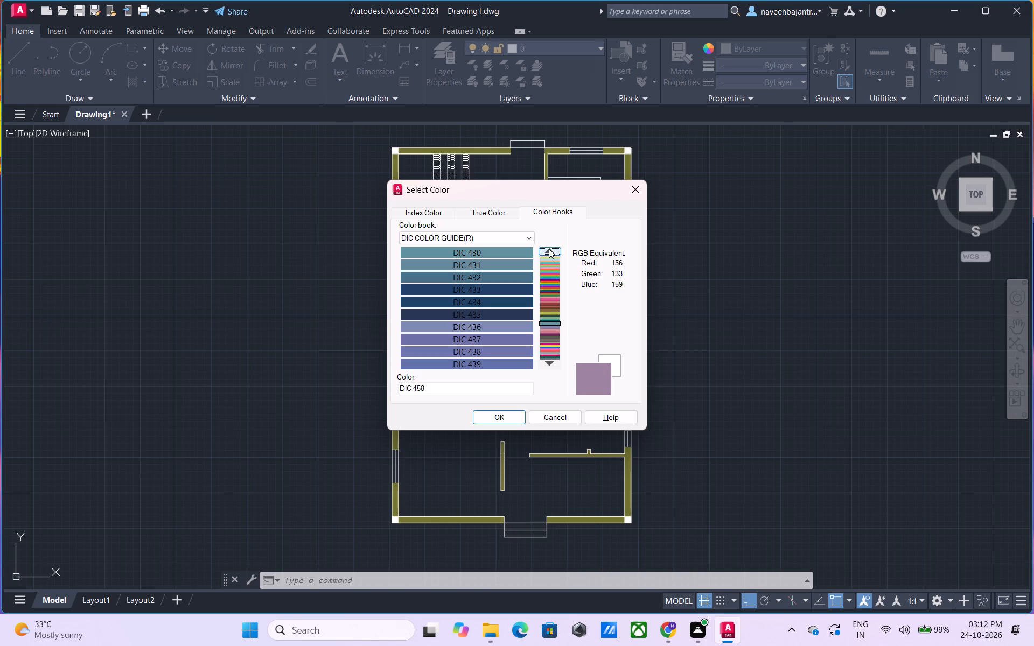
left_click(549, 249)
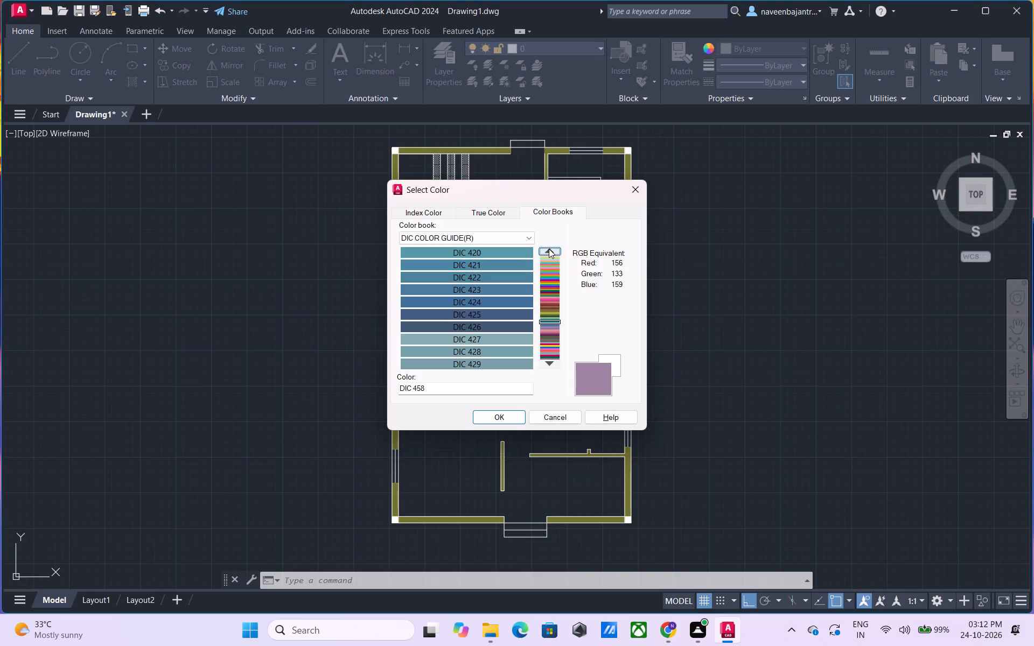
left_click(549, 249)
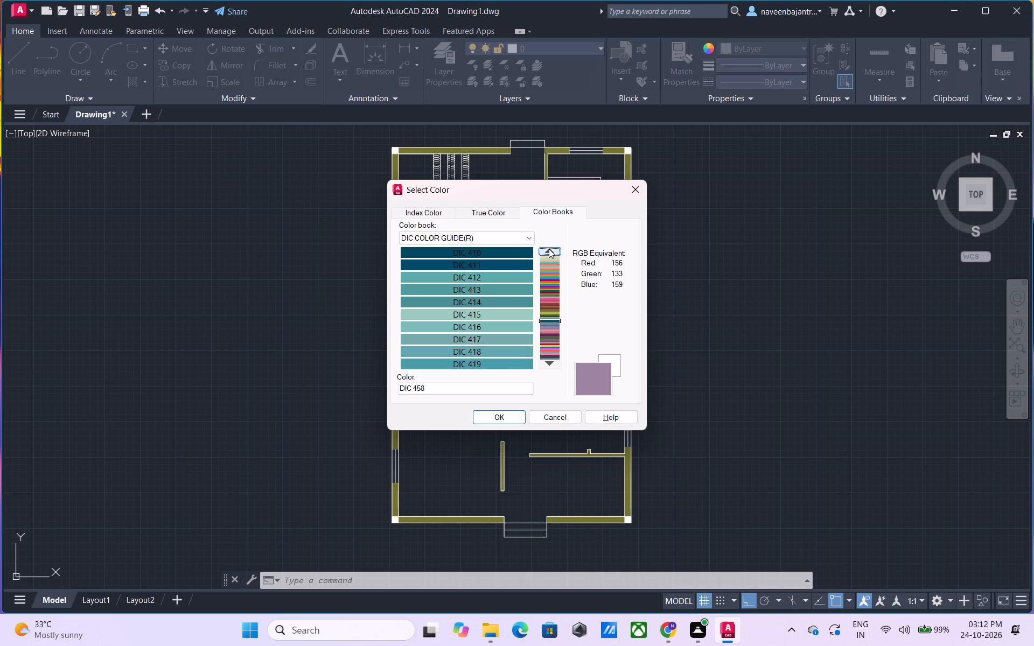
left_click(549, 249)
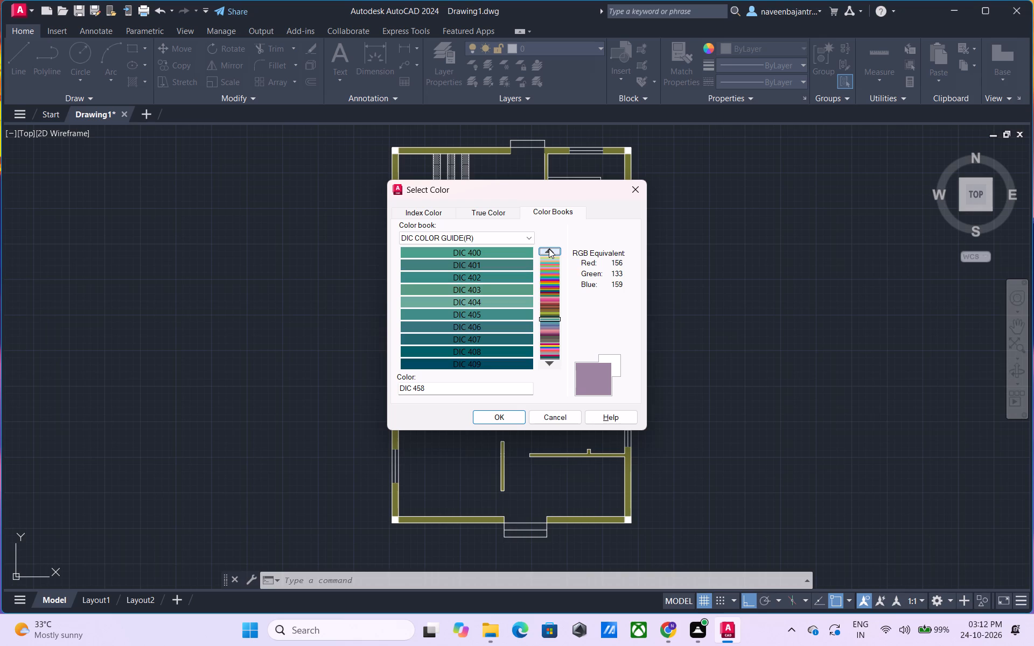
left_click(549, 249)
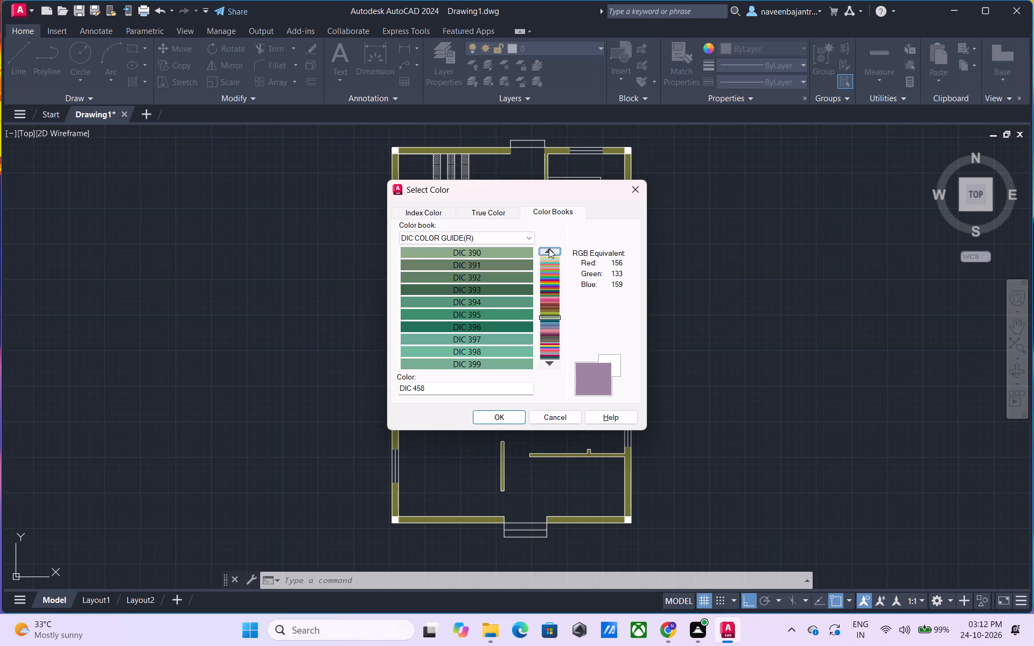
left_click(549, 249)
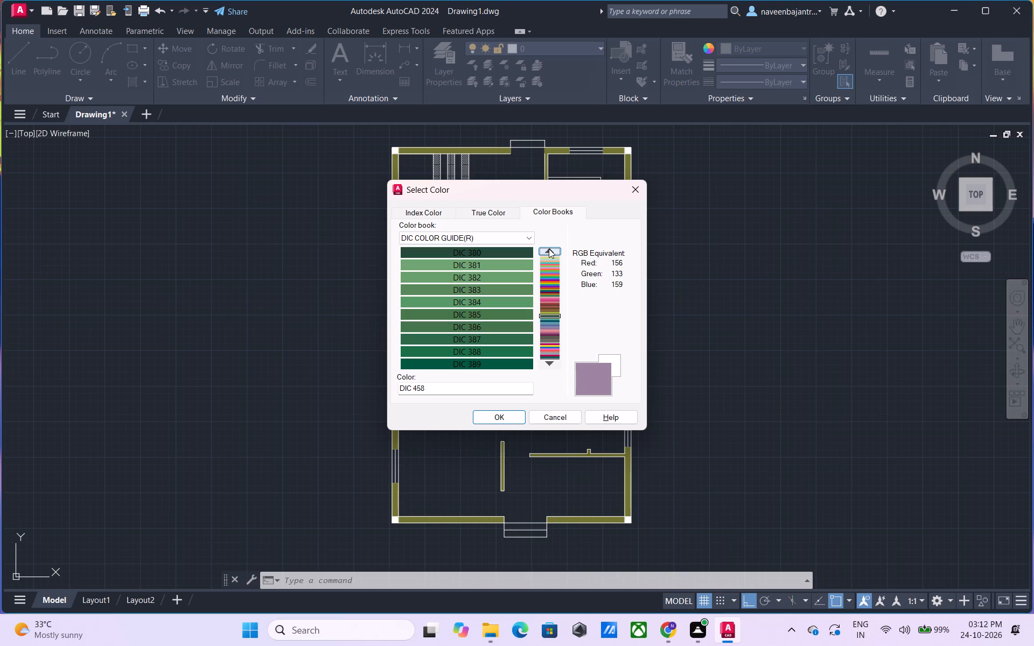
left_click(549, 249)
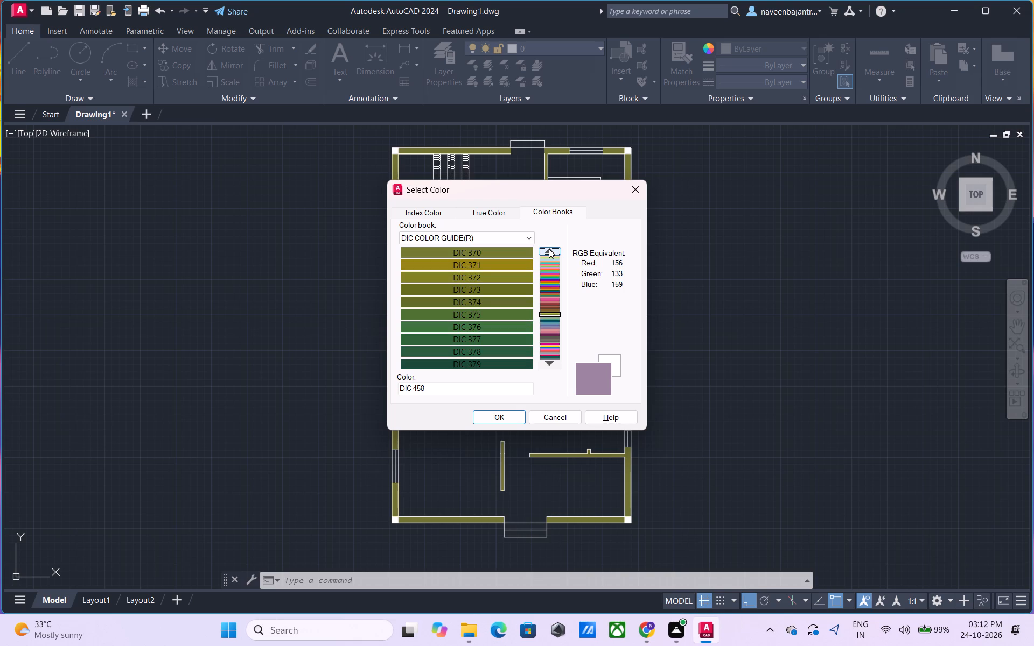
left_click(549, 249)
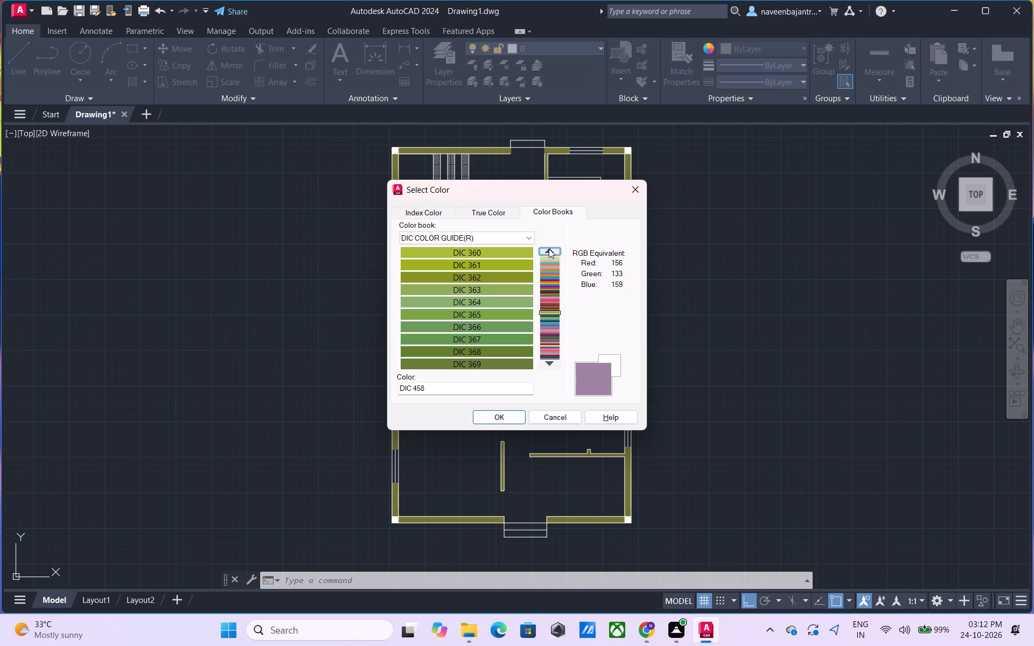
left_click(549, 249)
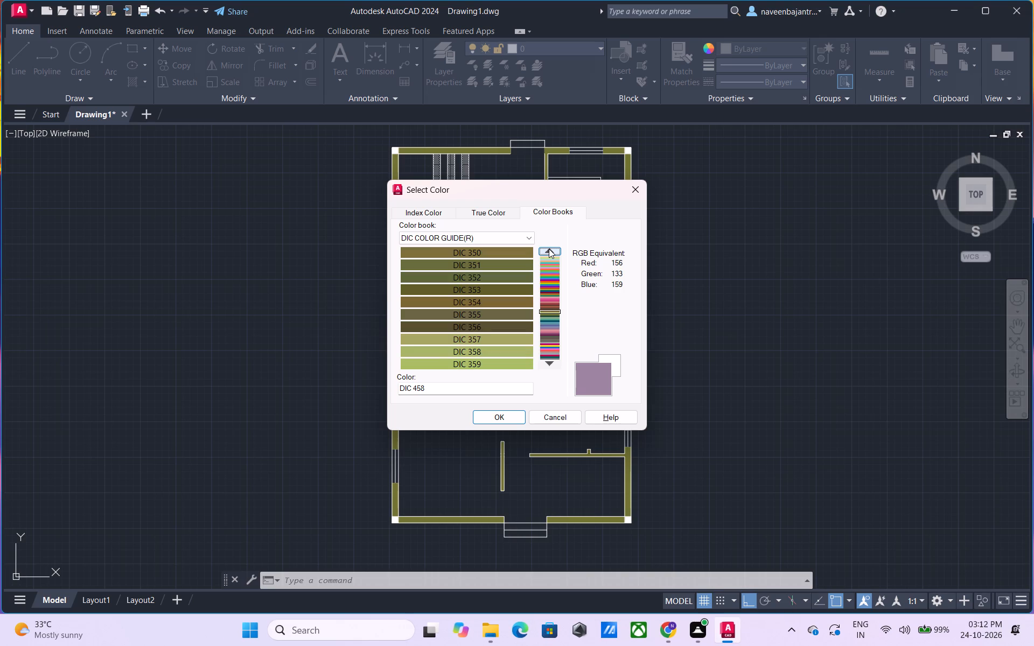
left_click(549, 249)
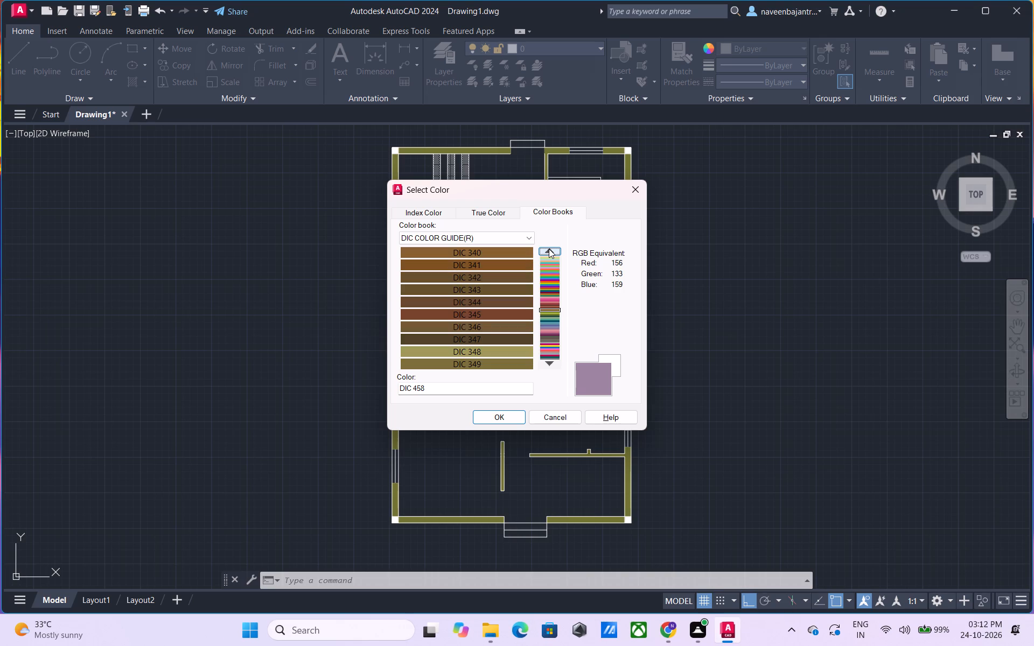
left_click(549, 249)
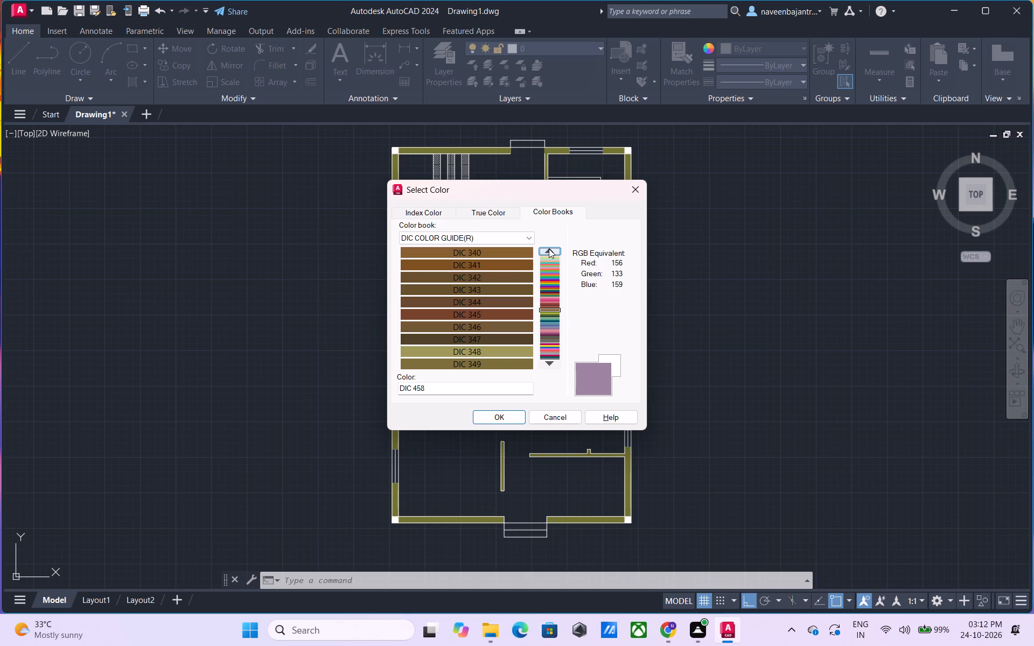
left_click(549, 249)
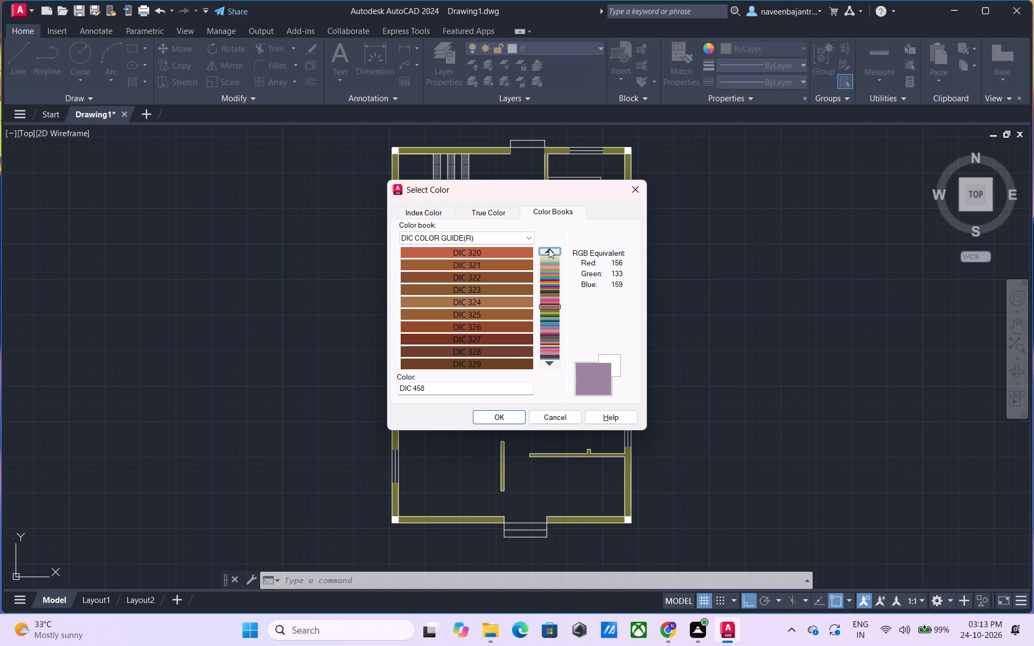
left_click(549, 249)
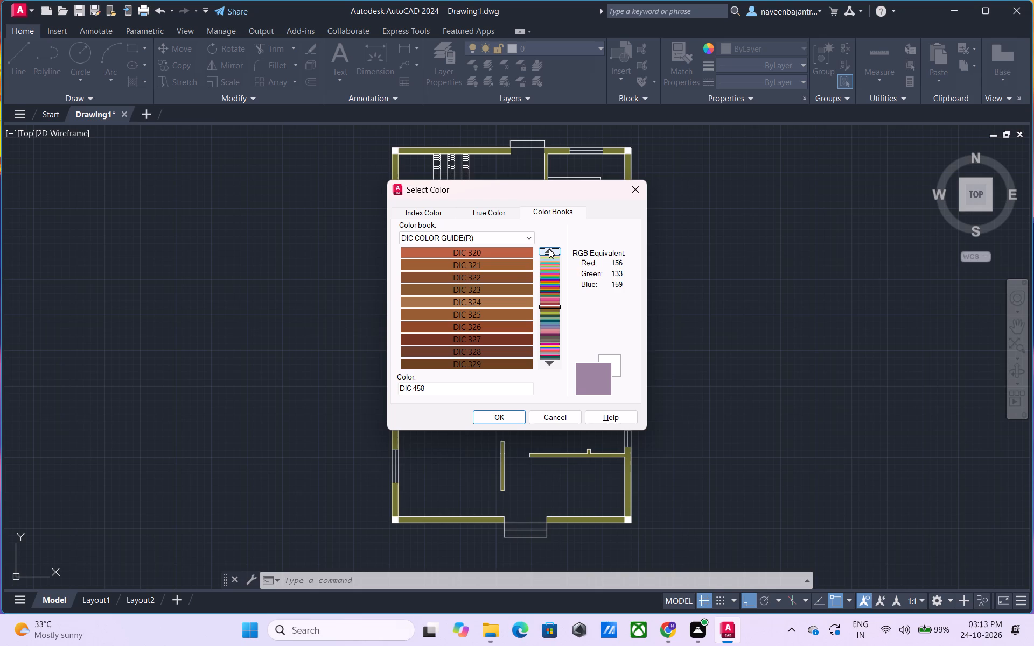
left_click(549, 249)
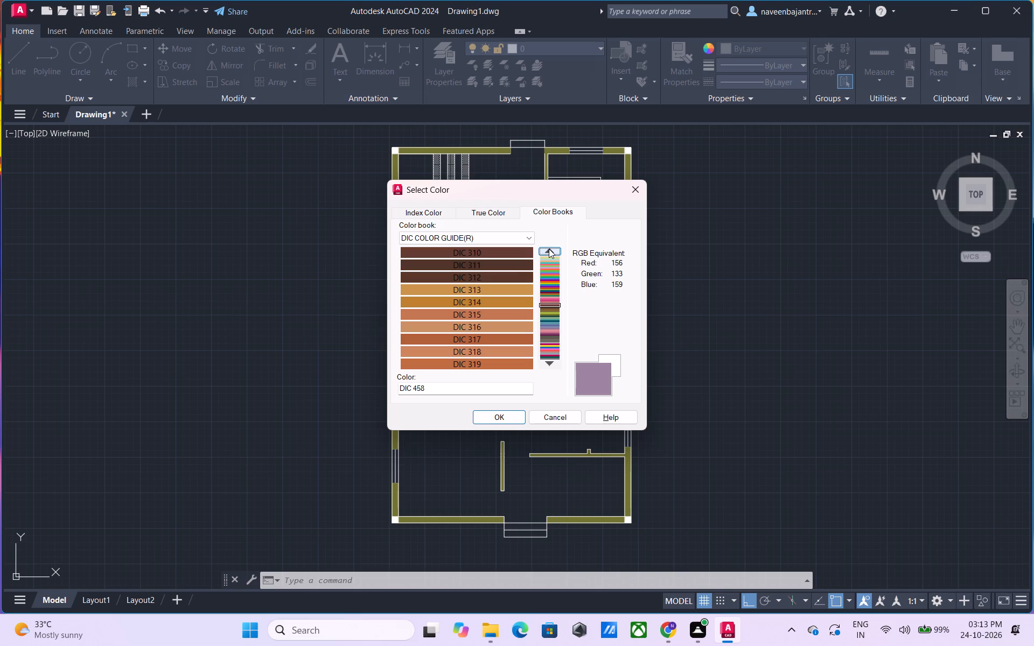
left_click(549, 249)
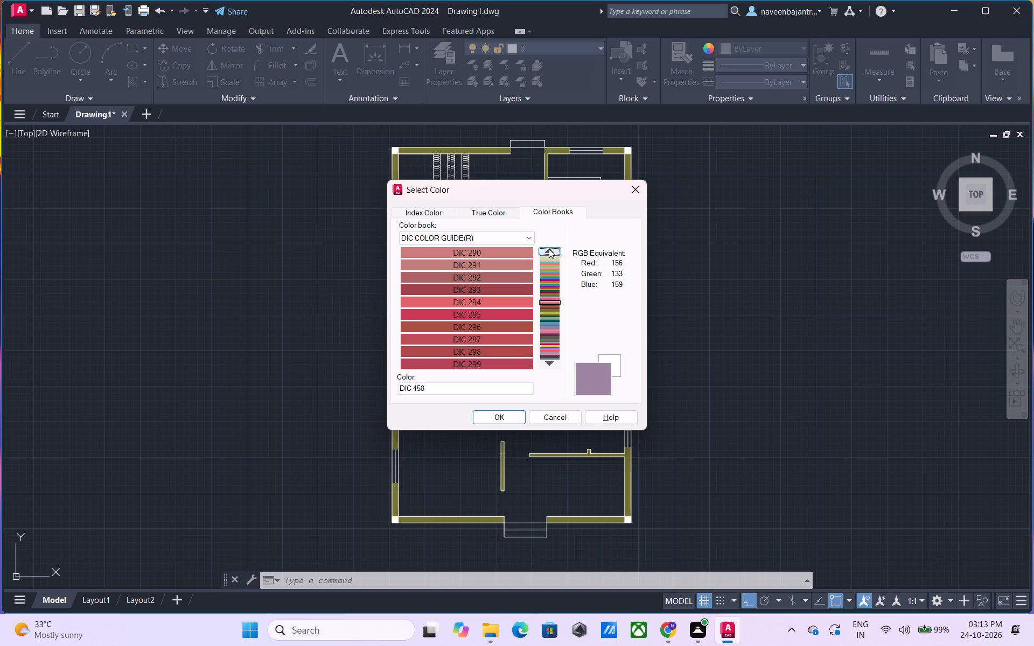
left_click(549, 249)
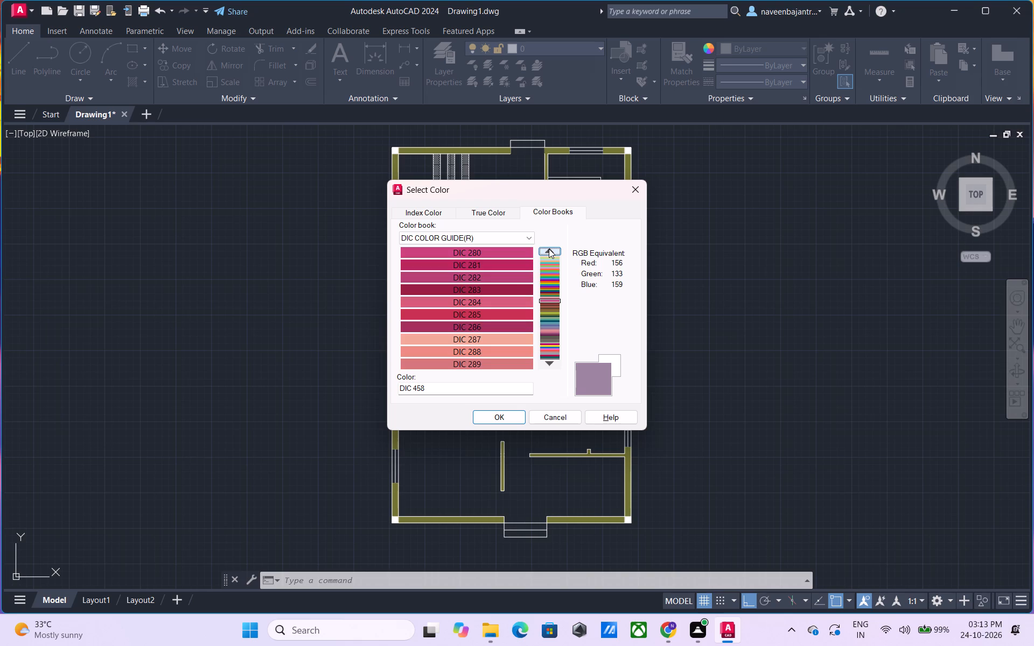
left_click(549, 249)
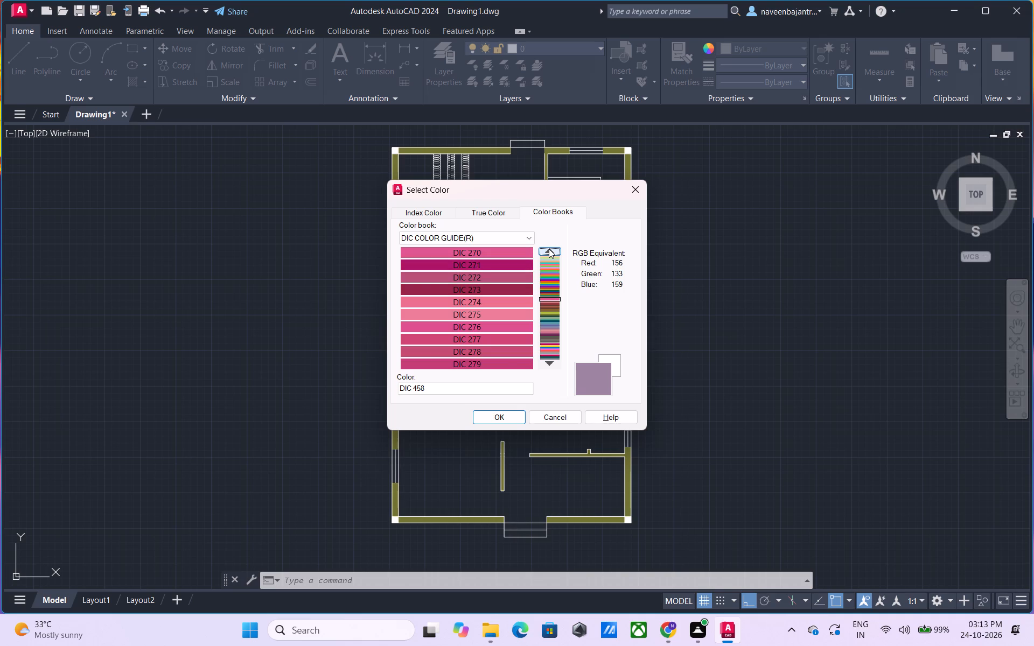
left_click(549, 249)
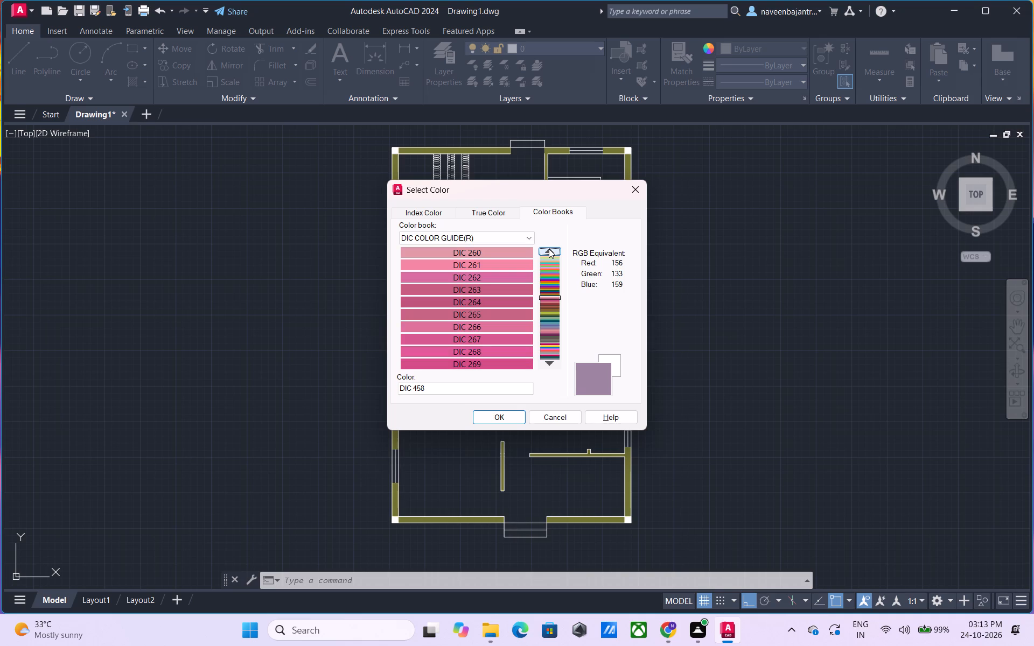
left_click(549, 249)
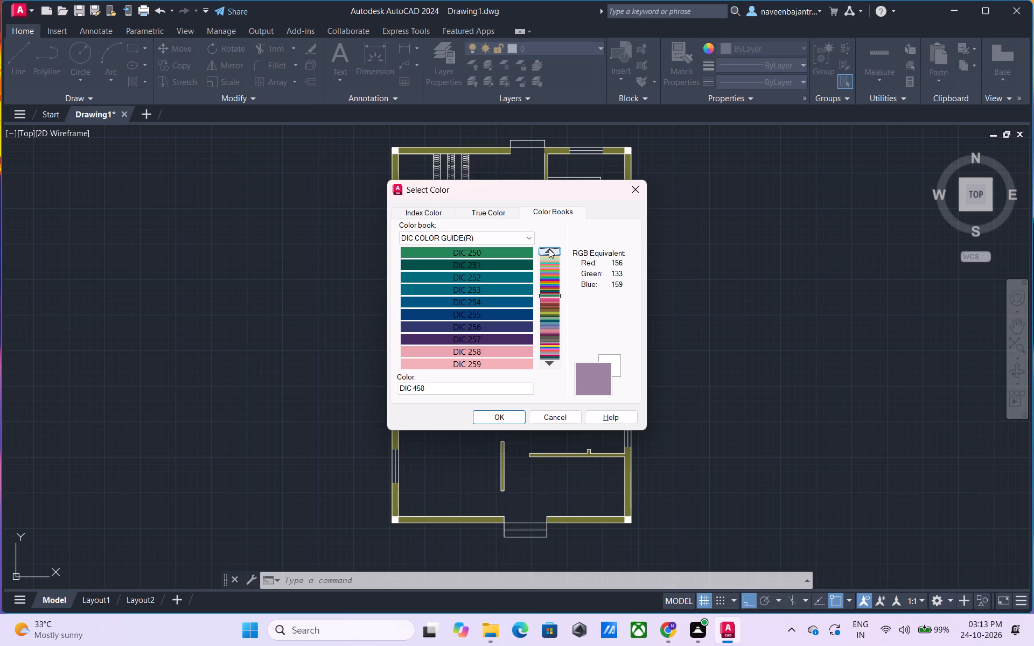
Examine the DIC COLOR GUIDE(R) swatches further backward from DIC 249 through DIC 61 for the current object color.
left_click(549, 249)
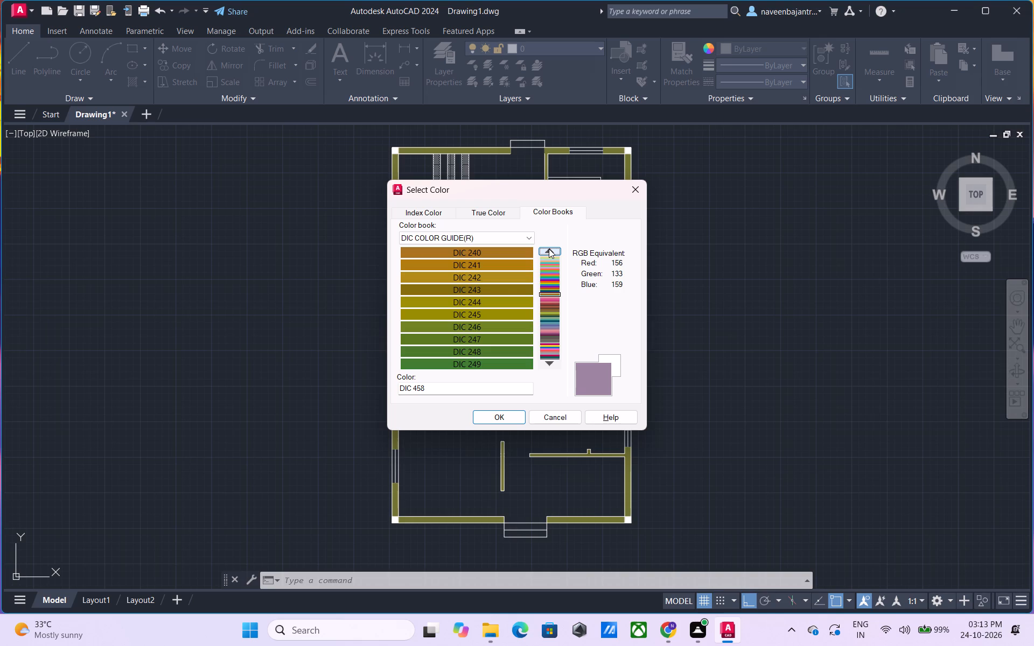
left_click(549, 249)
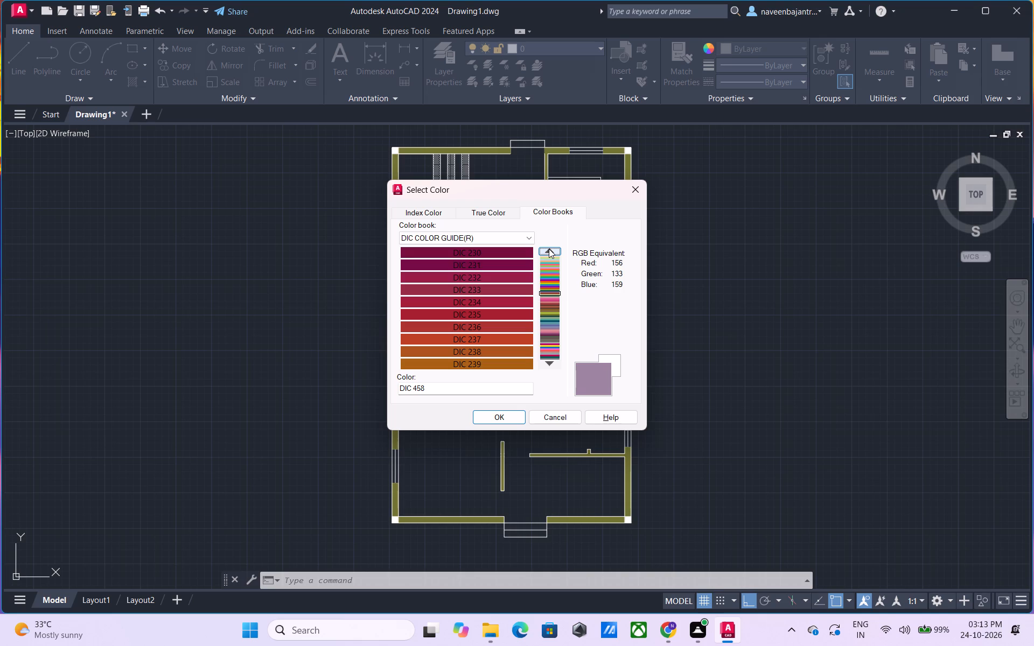
left_click(549, 249)
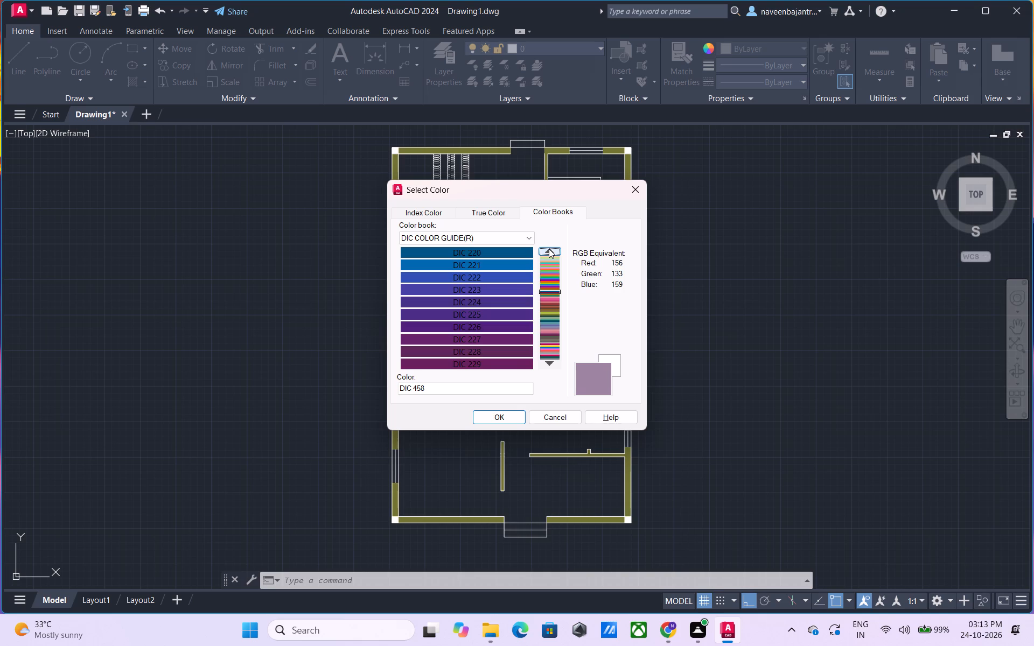
left_click(549, 249)
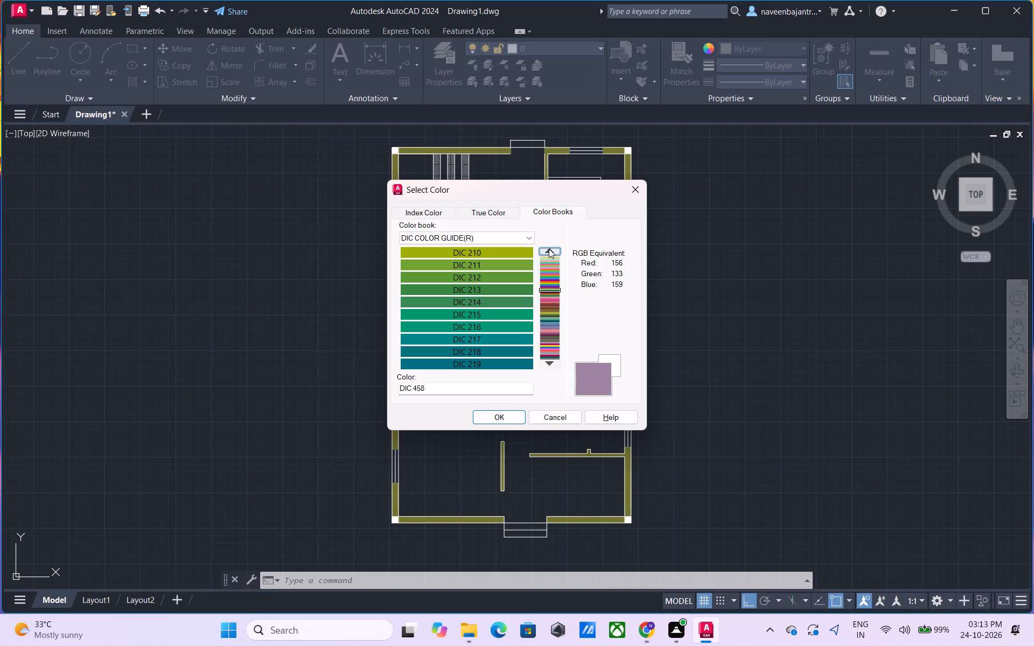
left_click(549, 249)
left_click(549, 249)
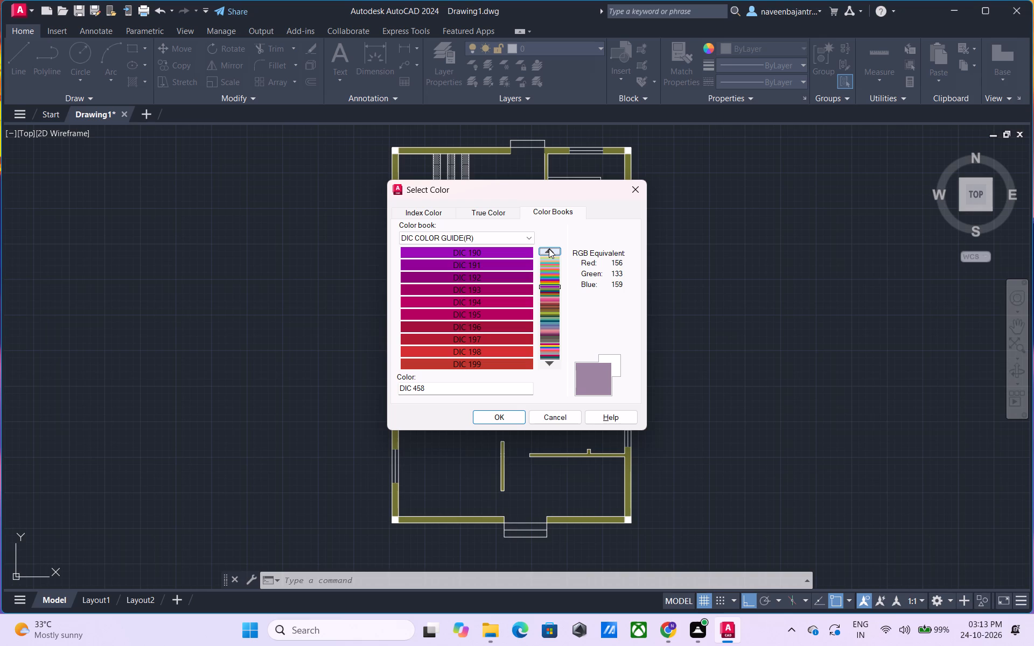
left_click(549, 249)
left_click(549, 249)
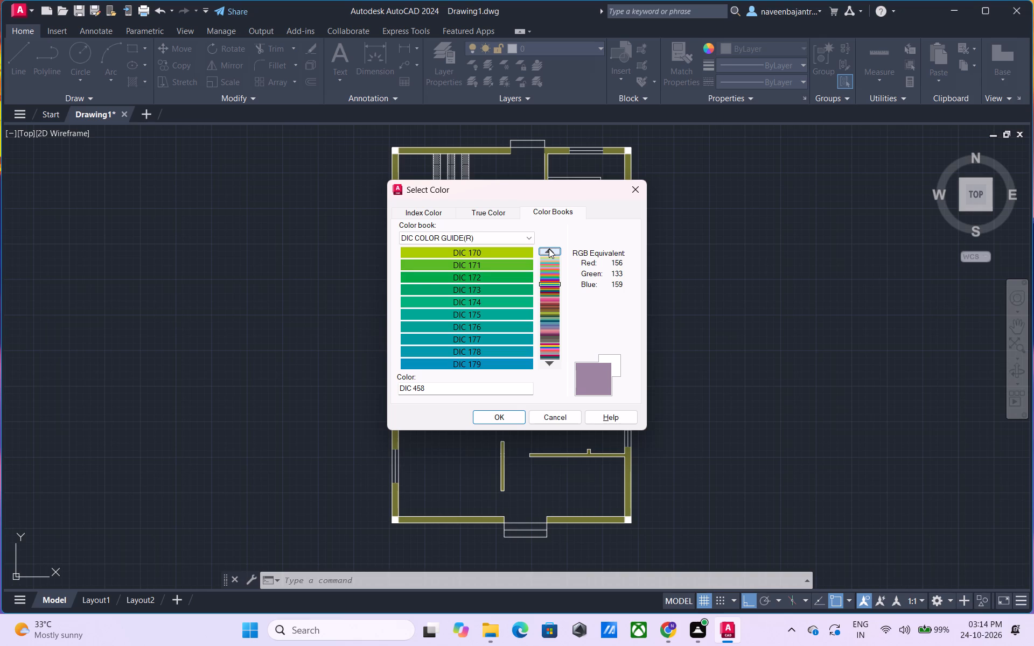
left_click(549, 249)
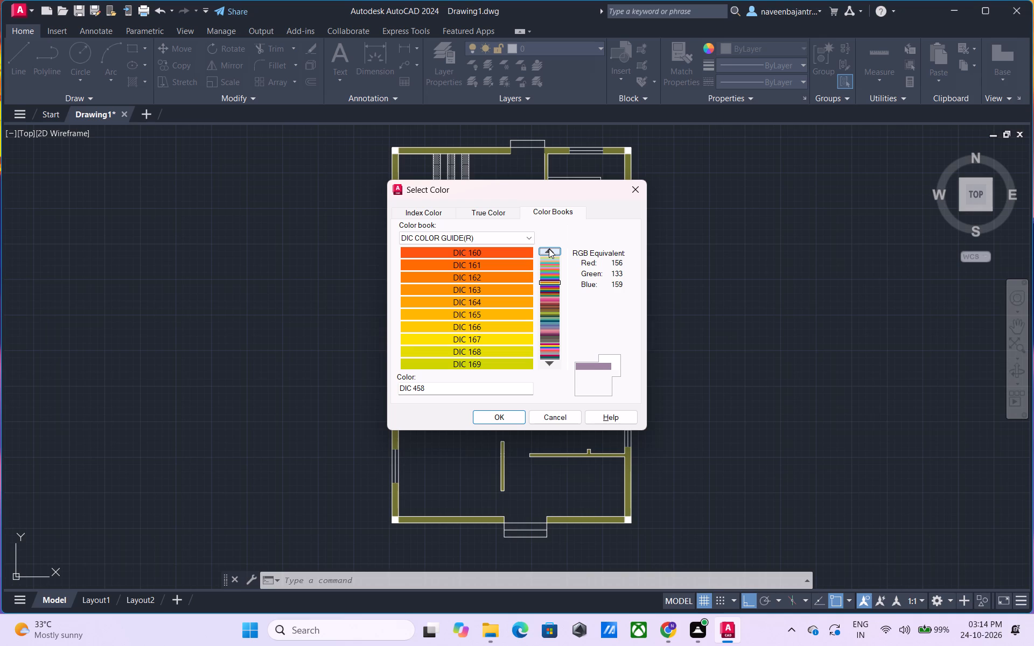
left_click(549, 249)
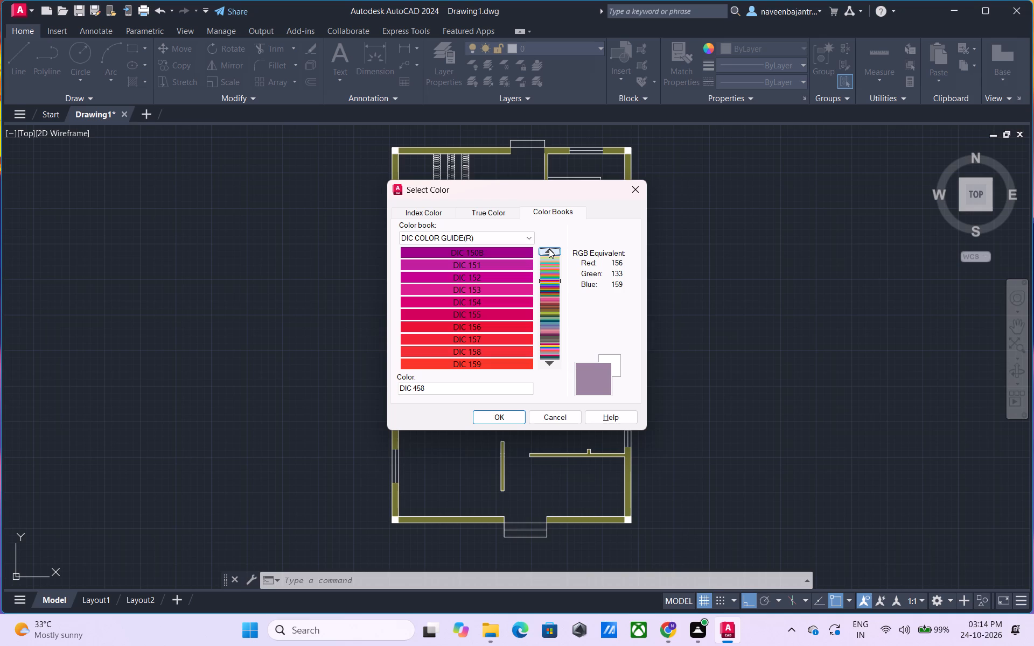
left_click(549, 249)
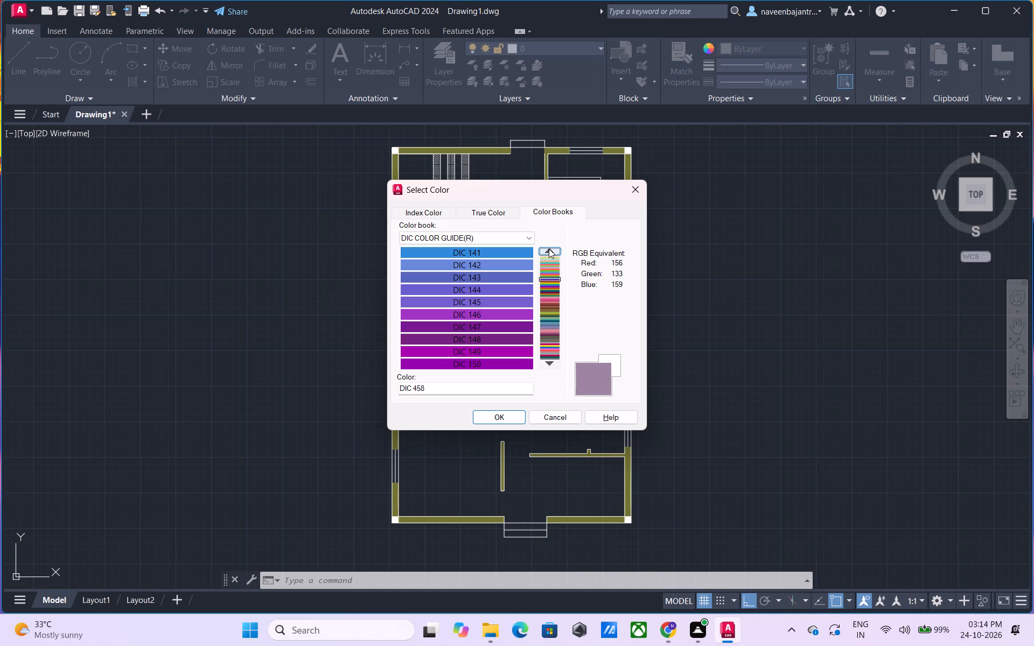
left_click(549, 249)
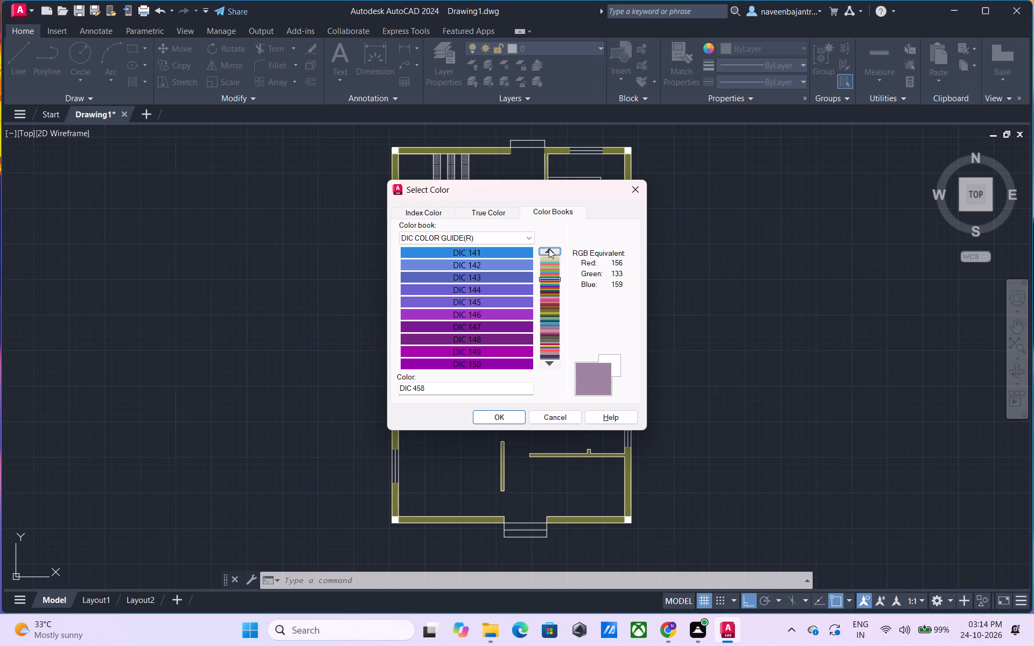
left_click(549, 249)
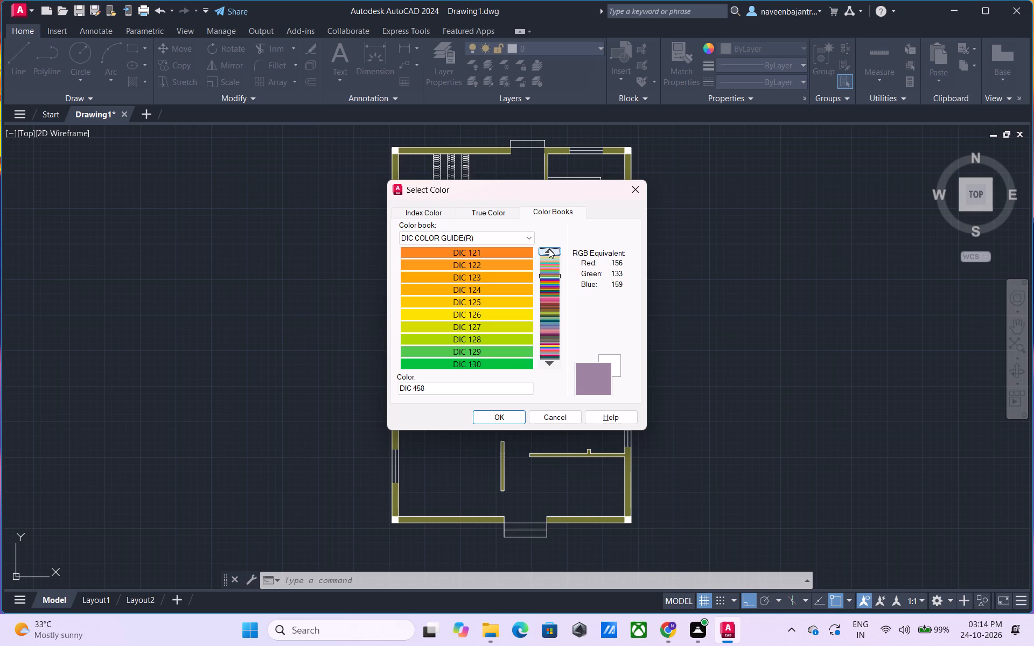
left_click(549, 249)
left_click(549, 249)
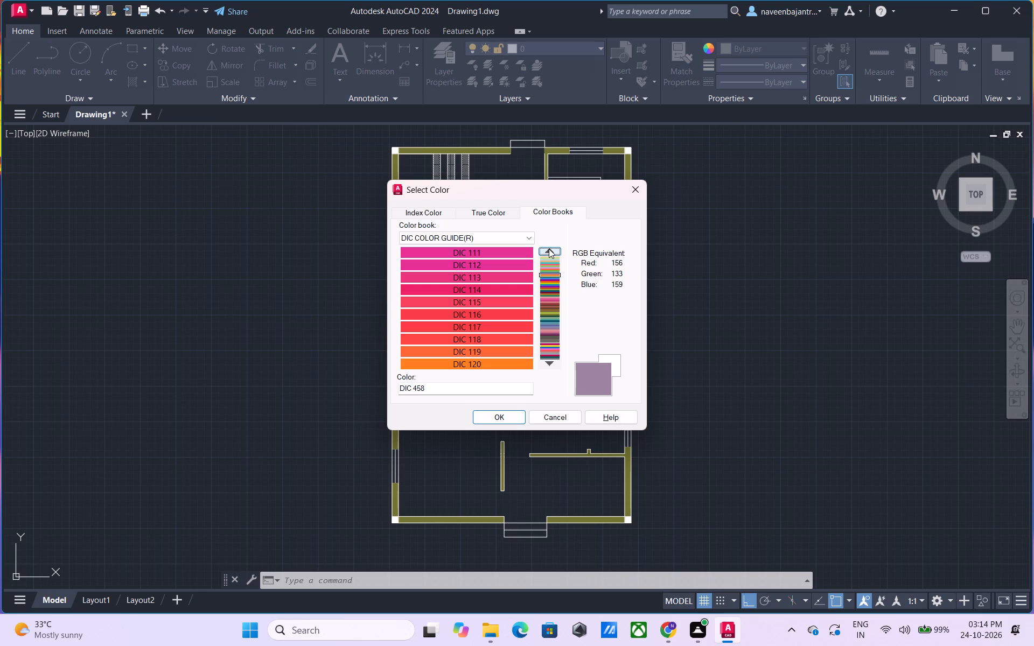
left_click(549, 249)
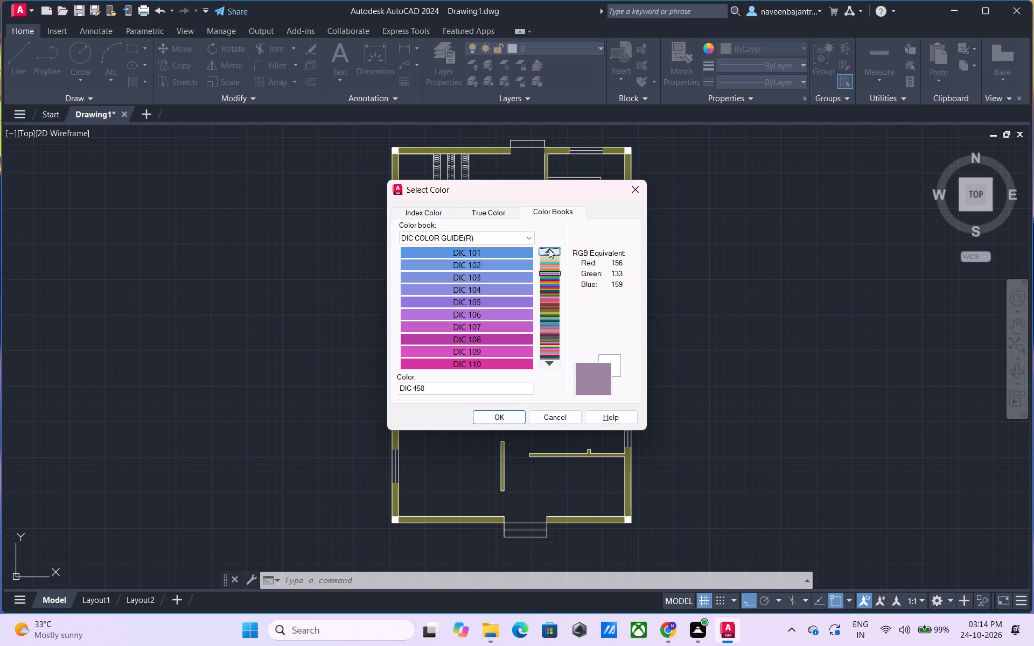
left_click(549, 249)
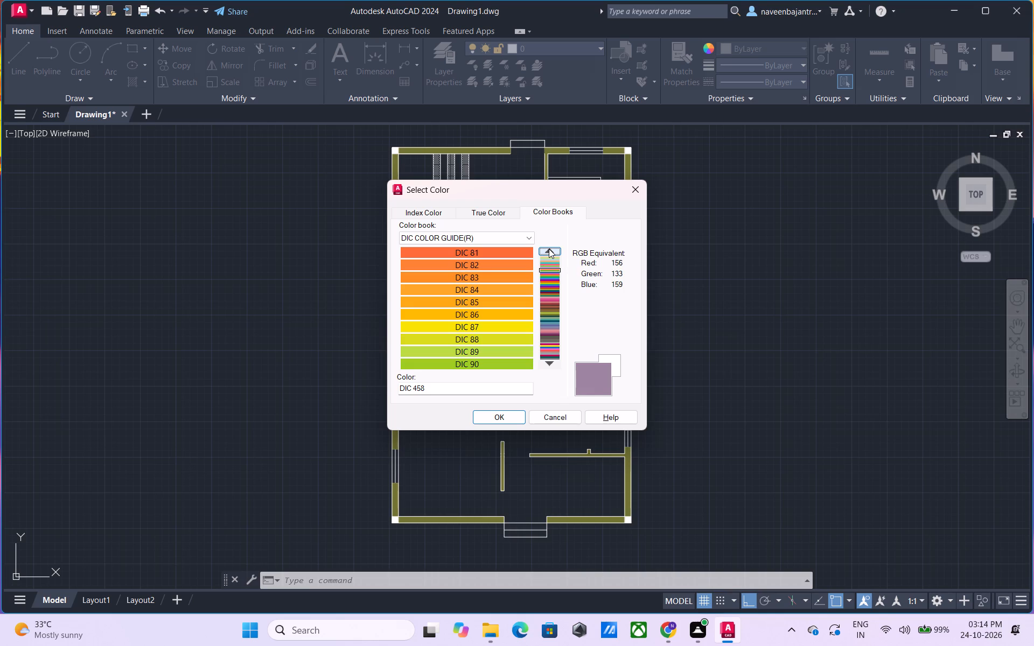
left_click(549, 249)
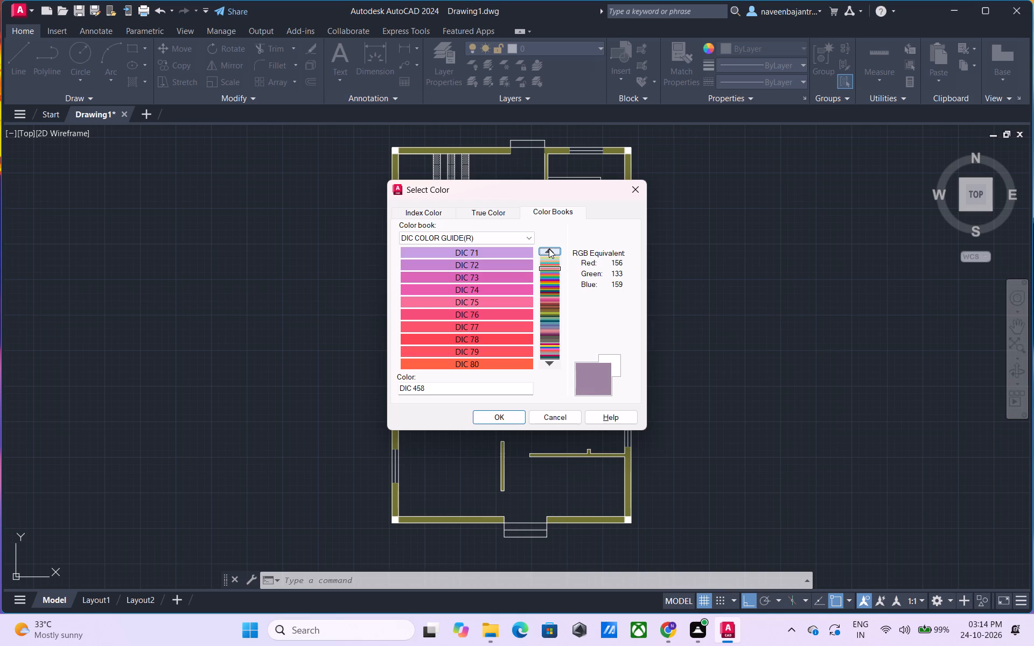
left_click(549, 249)
Examine the DIC COLOR GUIDE(R) swatches forward again from DIC 71 through DIC 269 for the current object color.
left_click(547, 363)
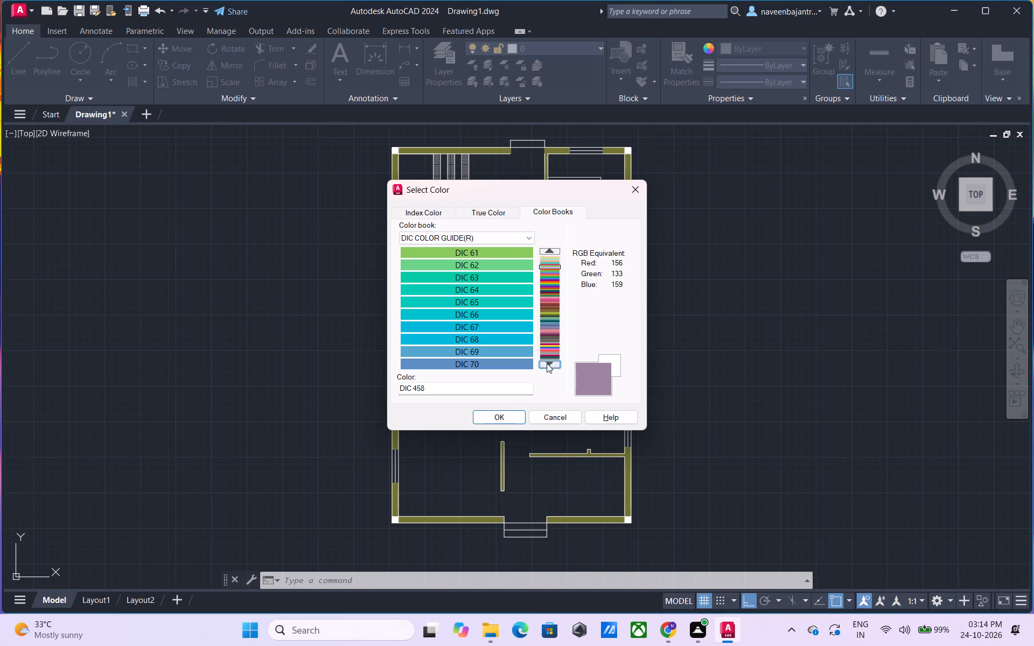
left_click(549, 366)
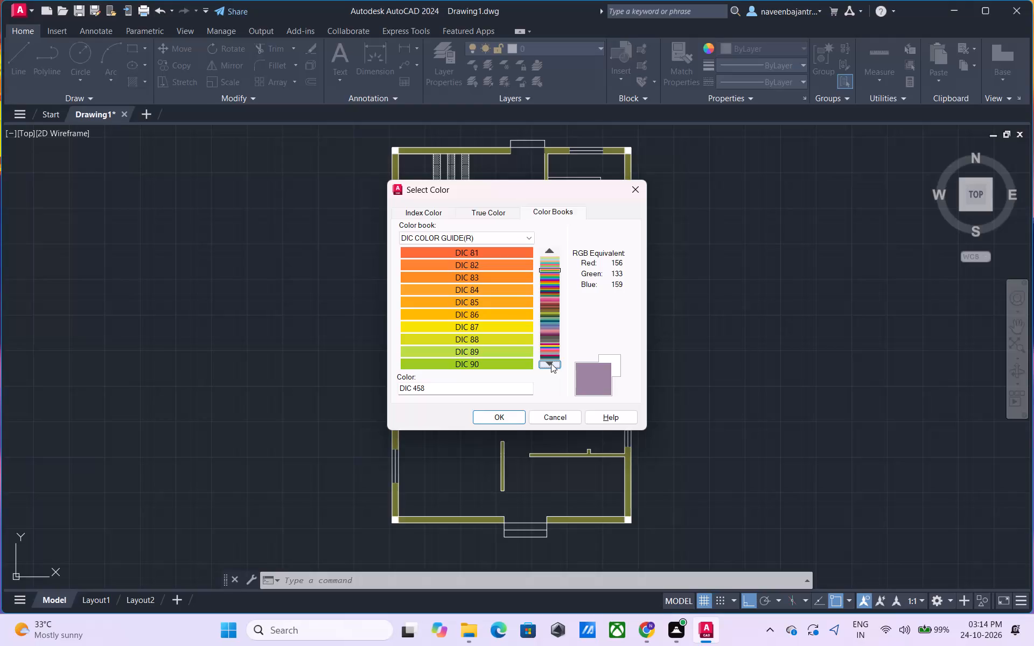
left_click(551, 363)
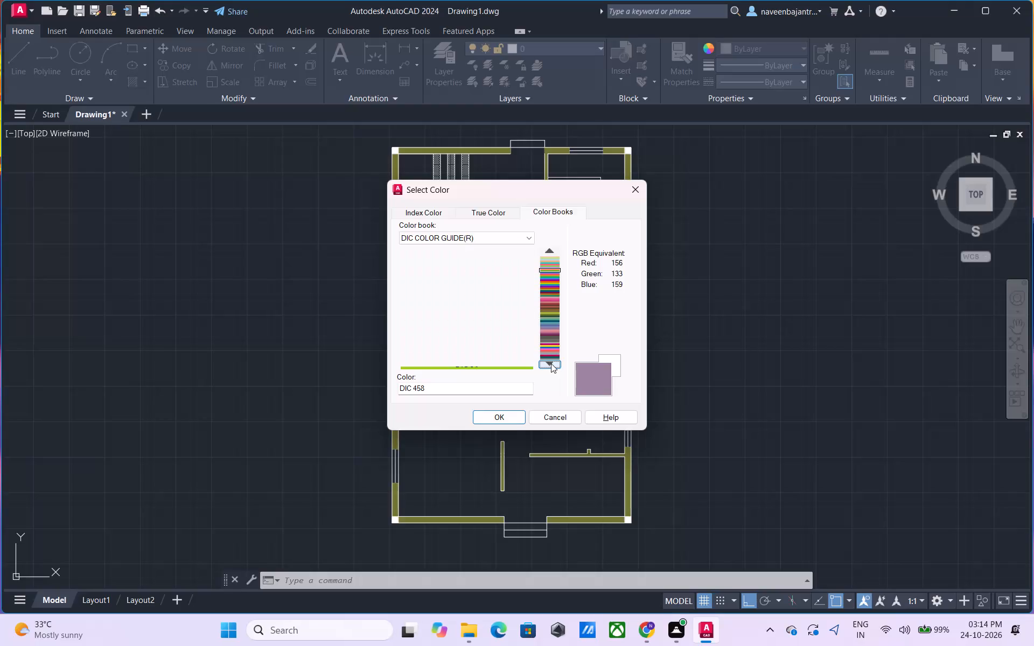
left_click(551, 363)
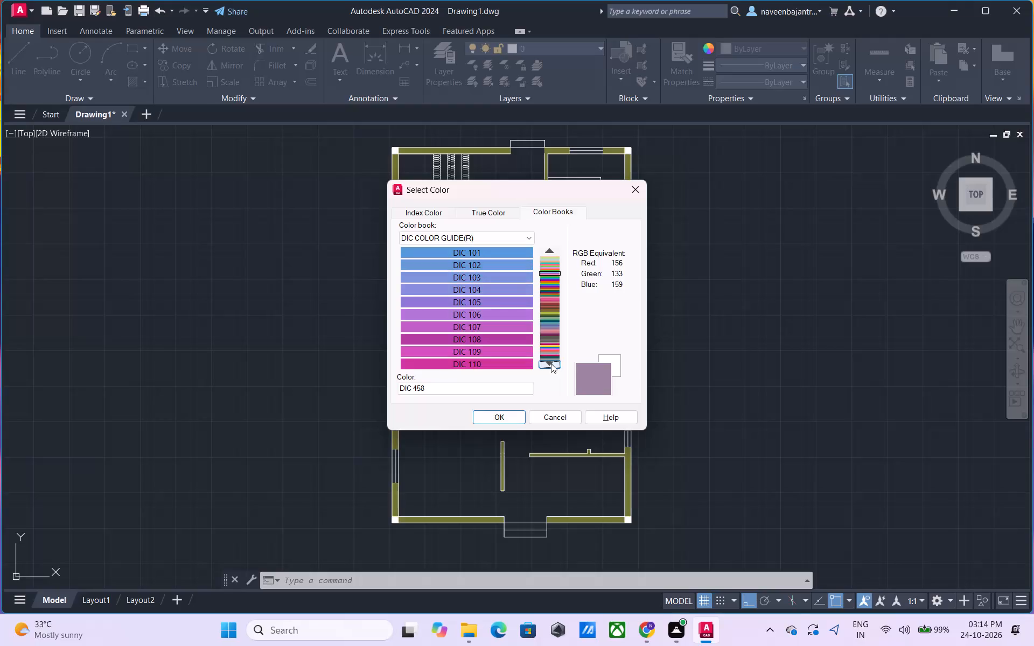
left_click(551, 363)
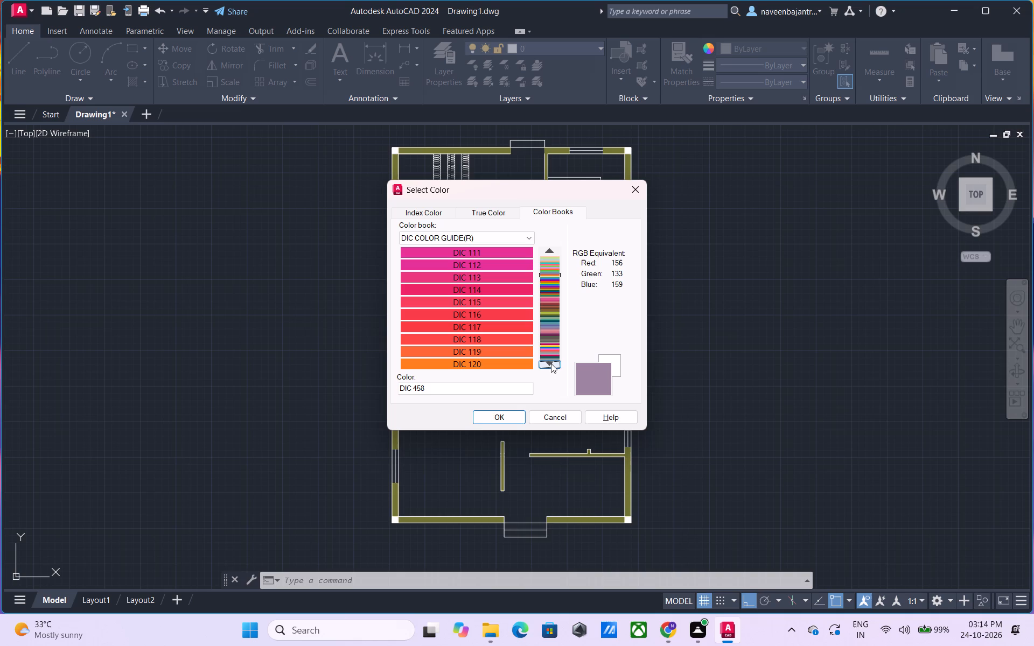
left_click(551, 363)
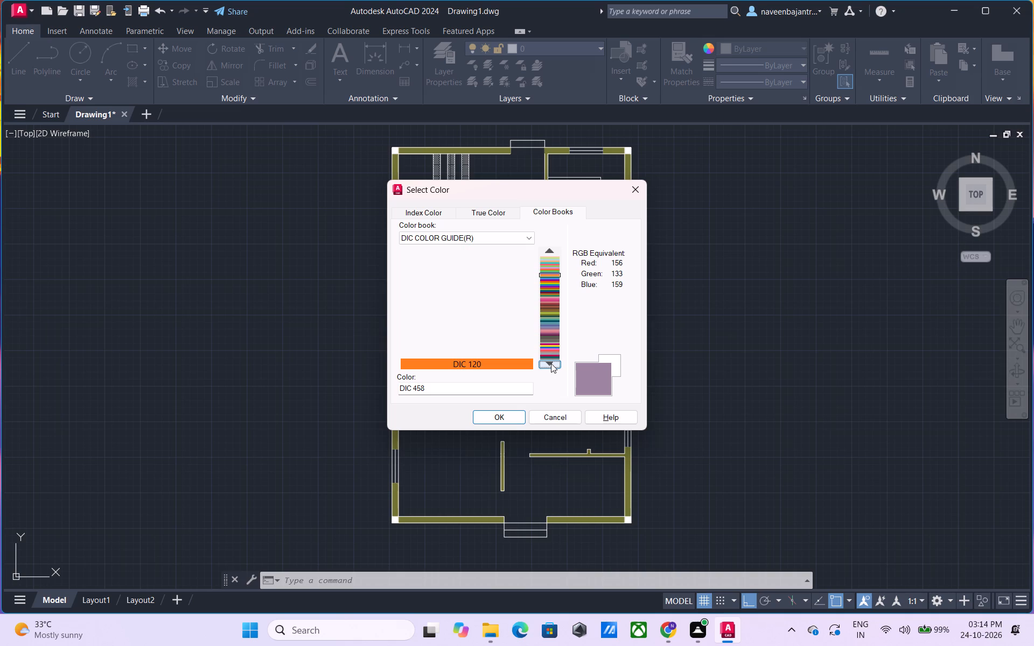
left_click(546, 363)
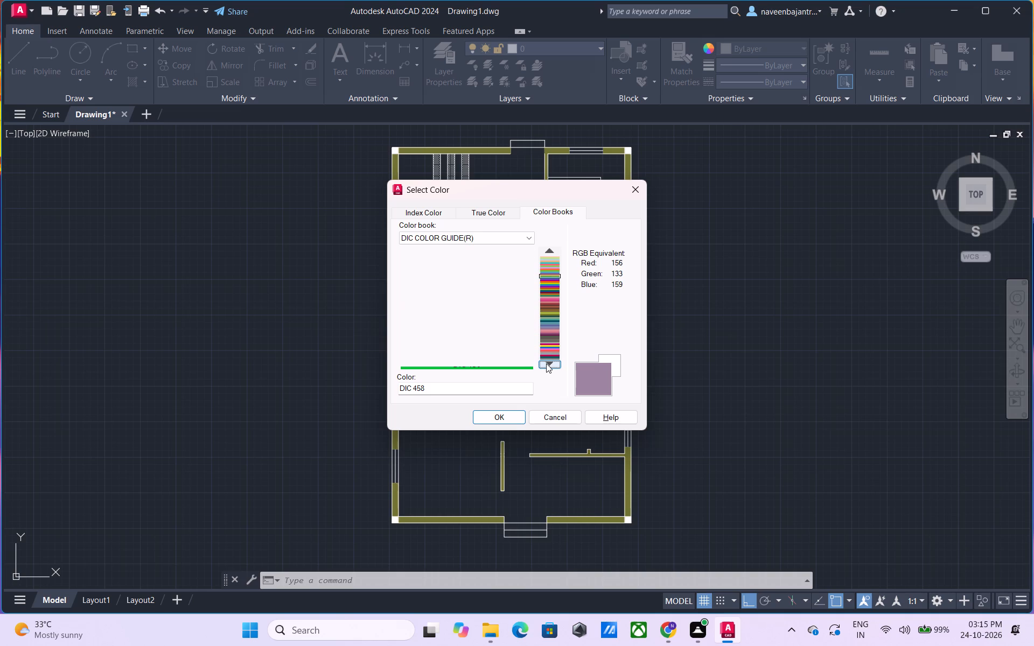
left_click(546, 363)
left_click(550, 363)
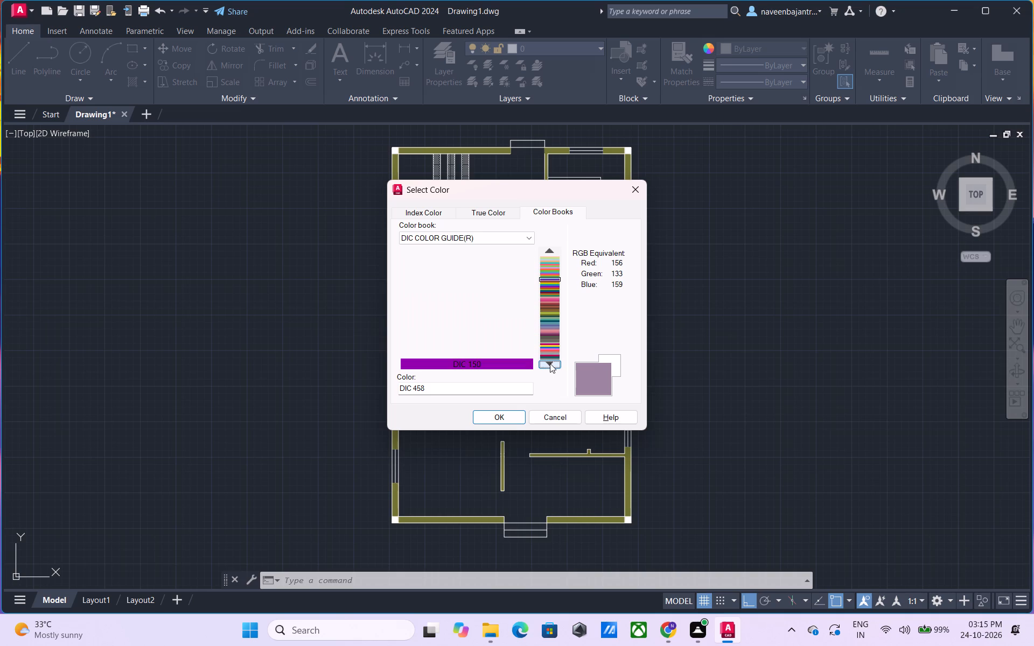
left_click(550, 363)
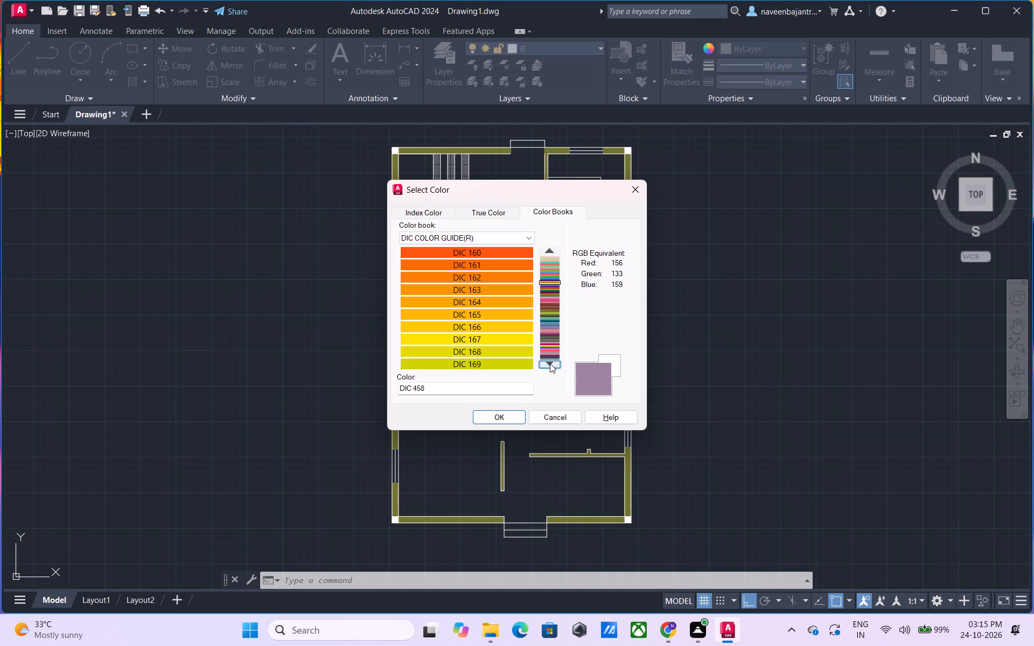
left_click(550, 363)
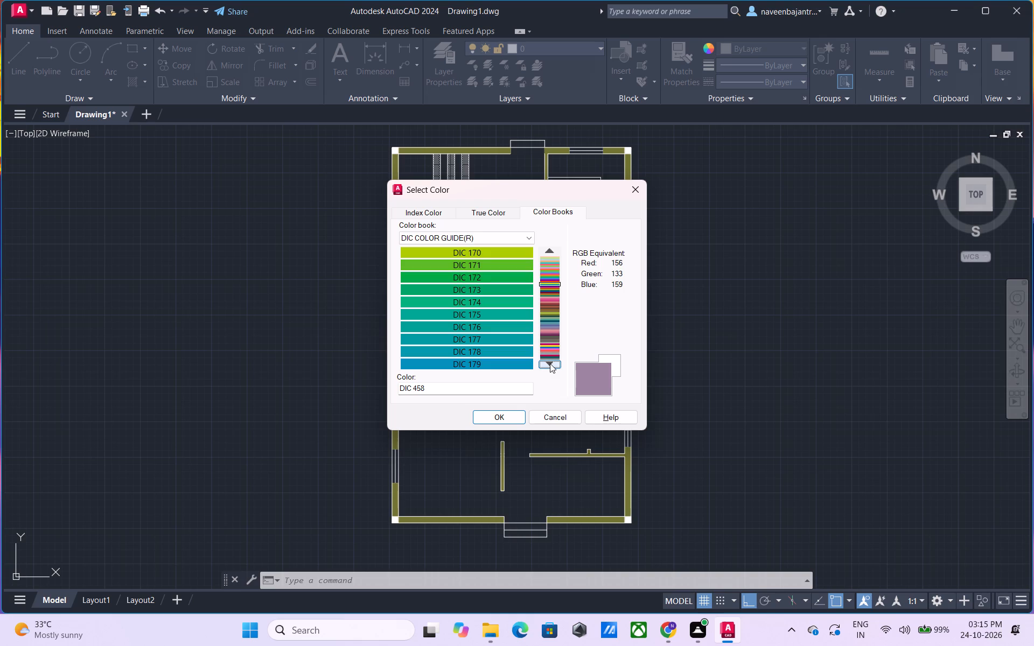
left_click(550, 363)
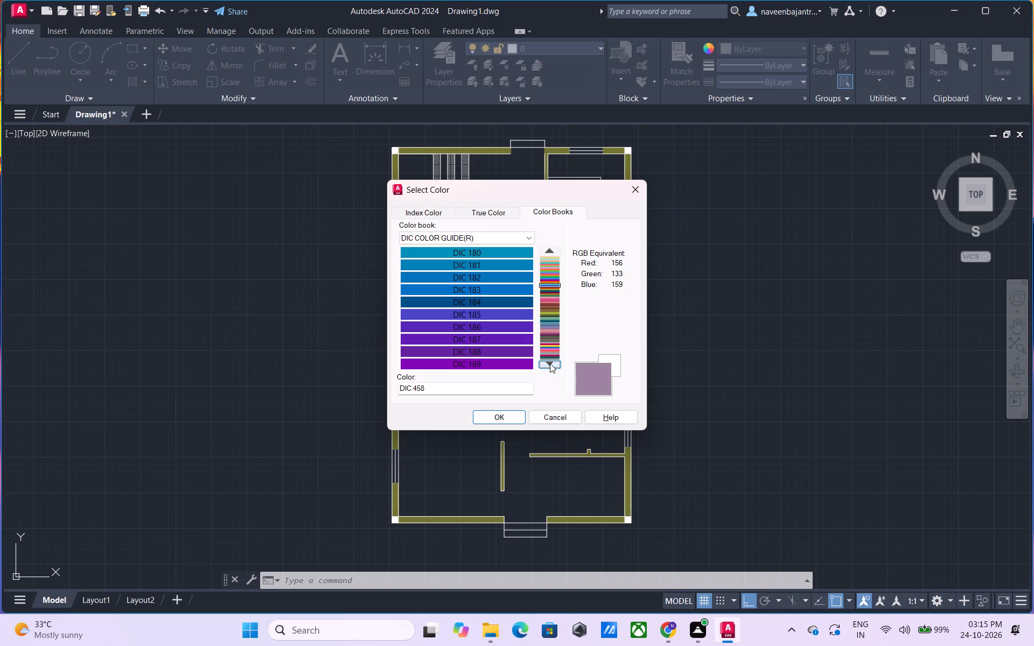
left_click(550, 363)
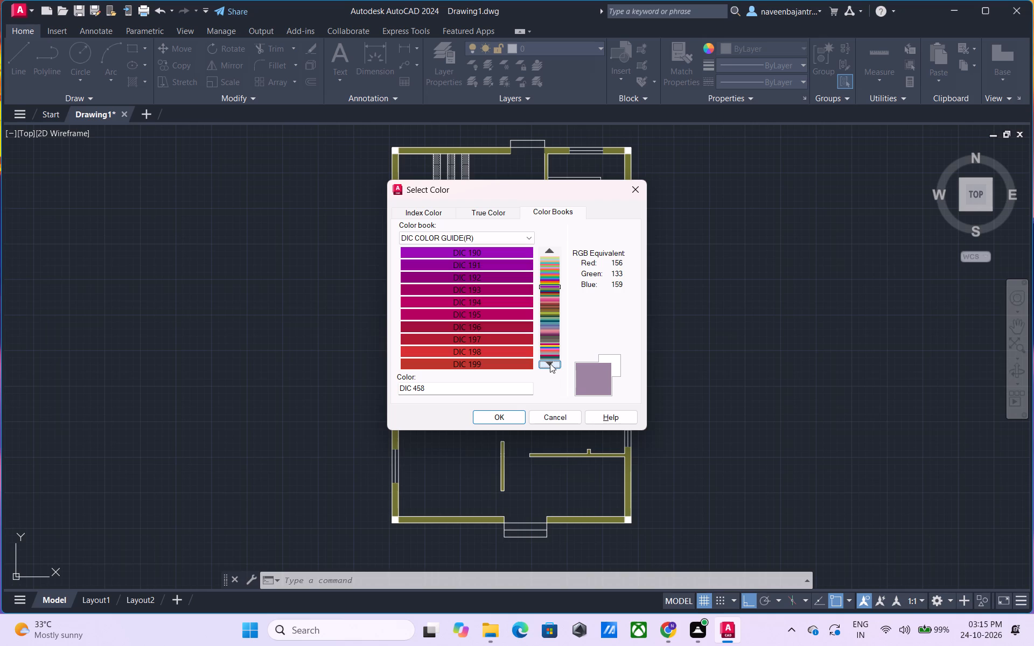
left_click(550, 363)
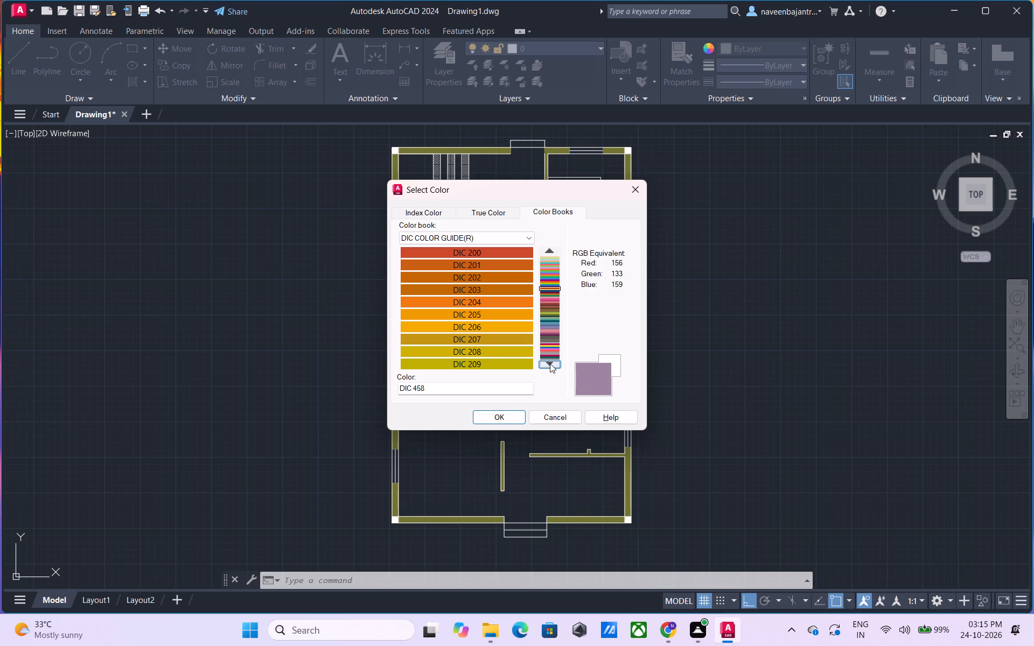
left_click(550, 363)
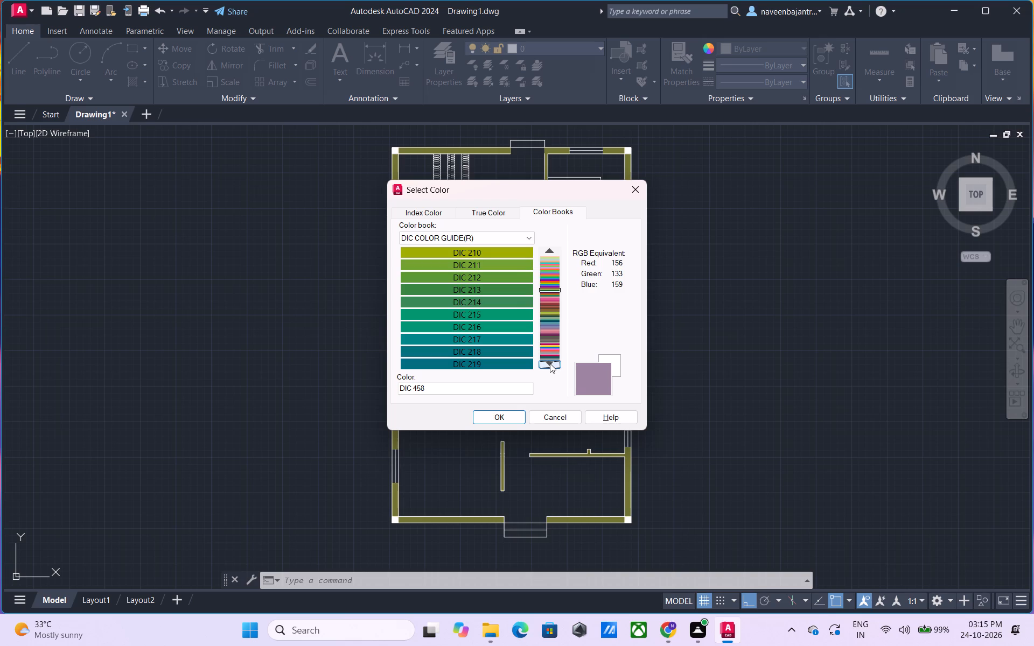
left_click(550, 363)
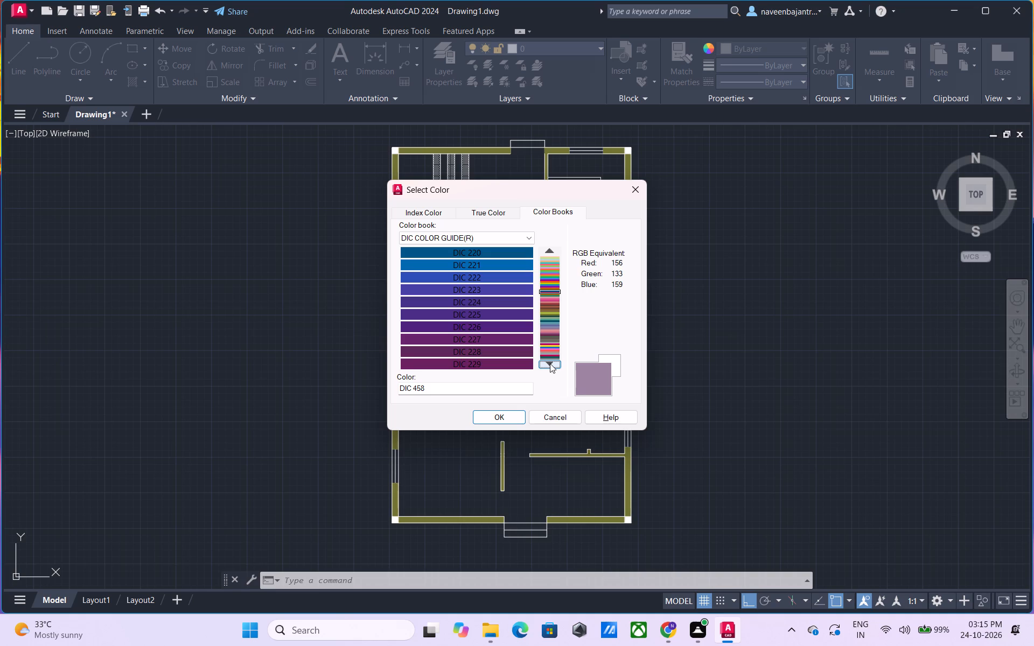
left_click(550, 363)
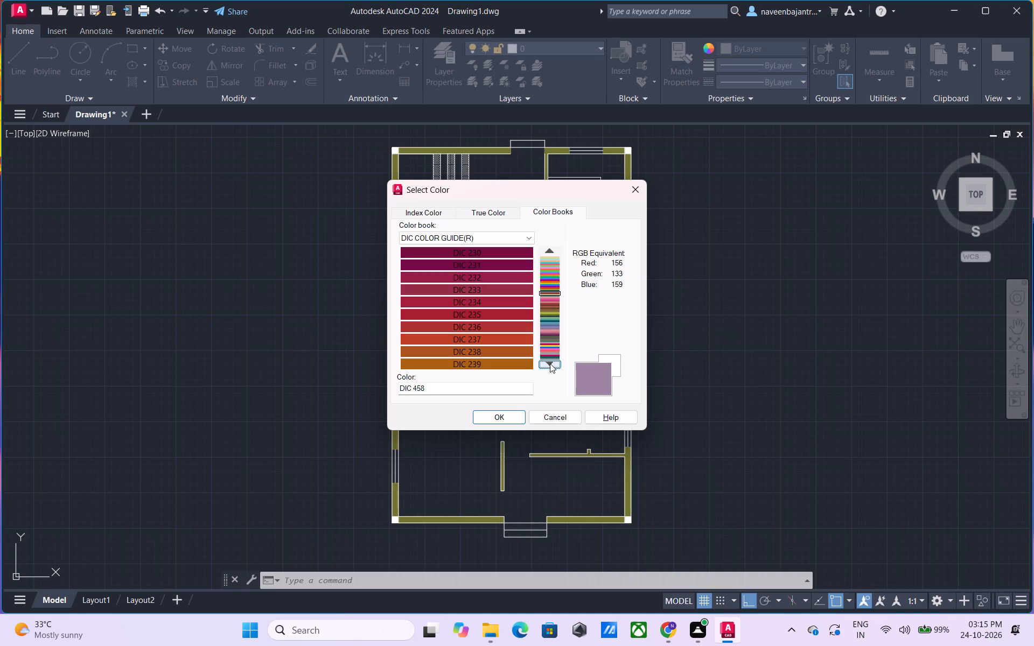
left_click(550, 363)
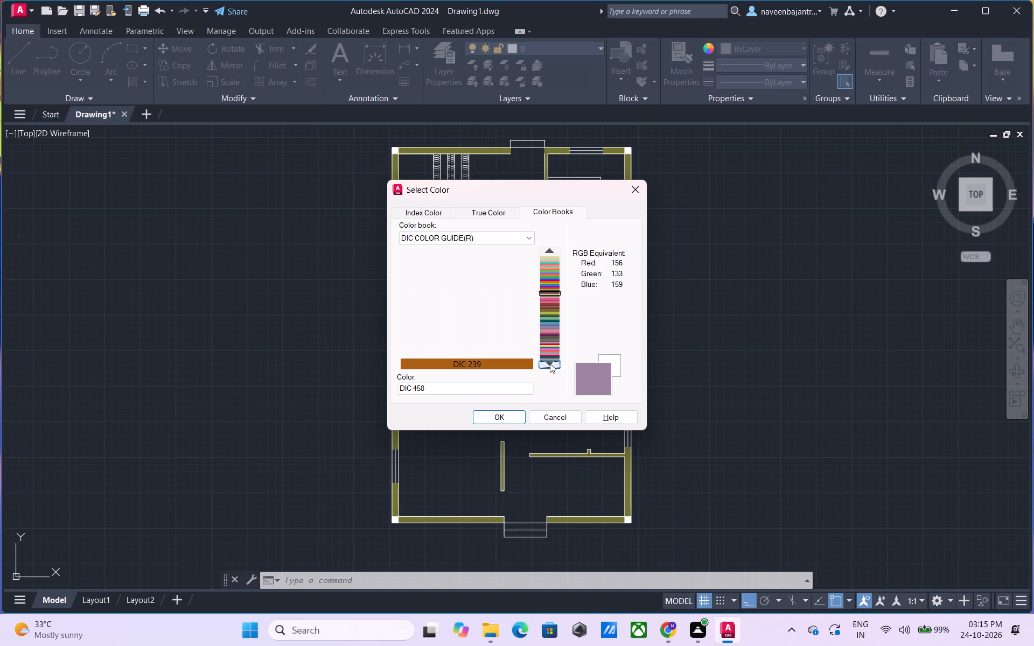
left_click(550, 363)
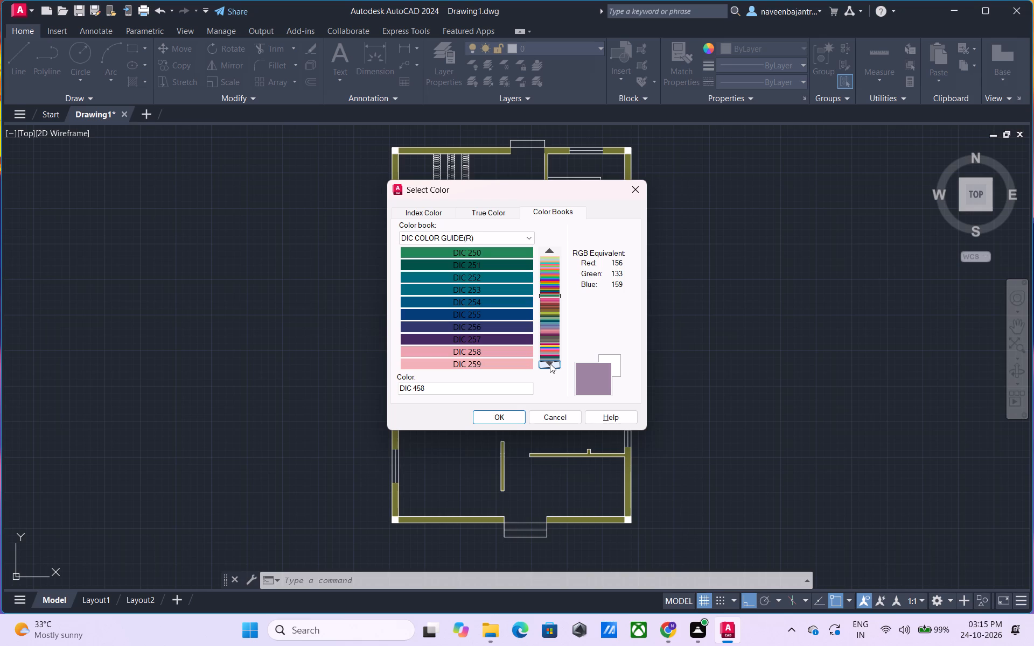
left_click(550, 363)
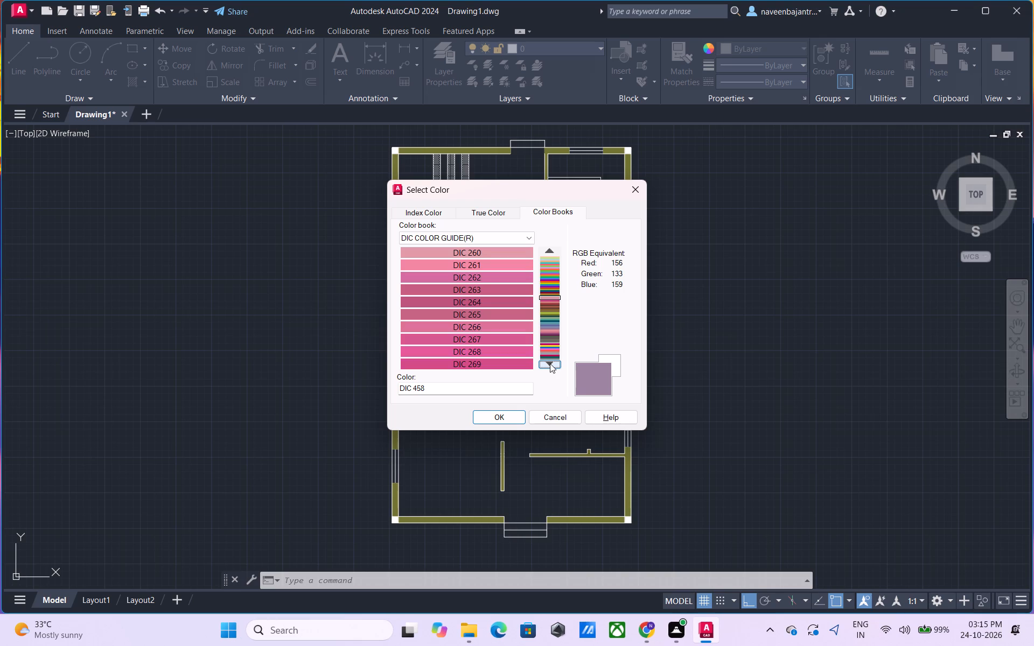
Examine the DIC COLOR GUIDE(R) swatches further forward from DIC 270 through DIC 399 for the current object color.
left_click(550, 363)
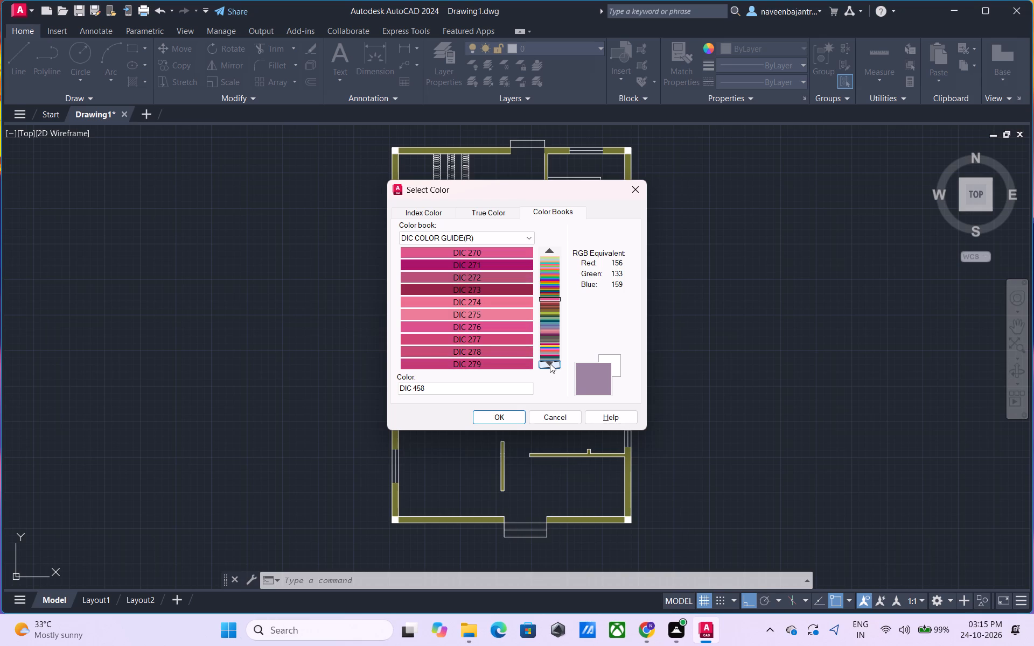
left_click(550, 363)
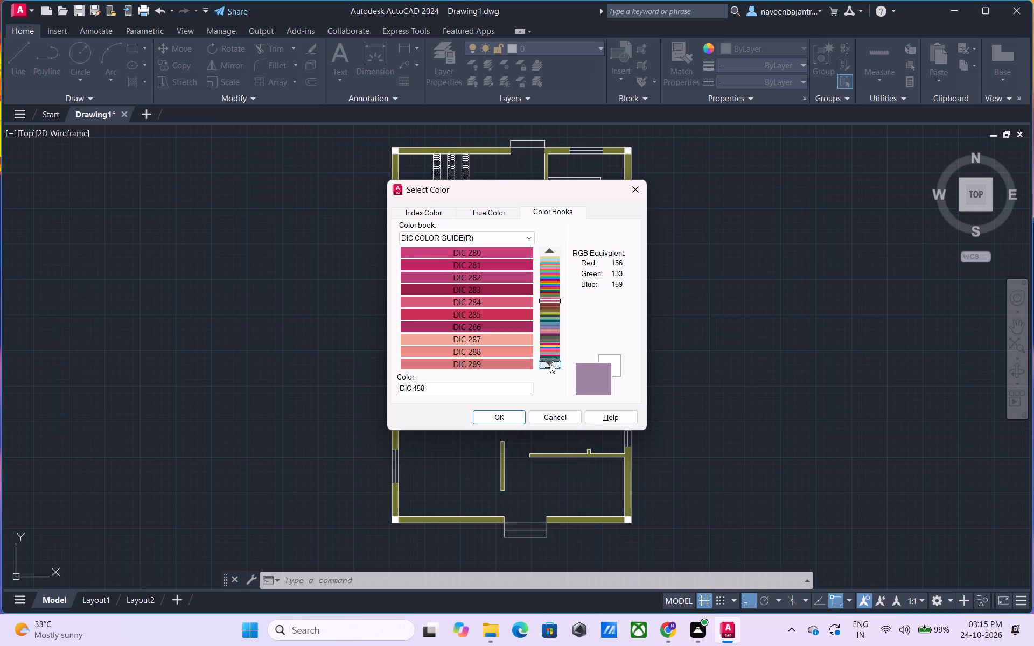
left_click(550, 363)
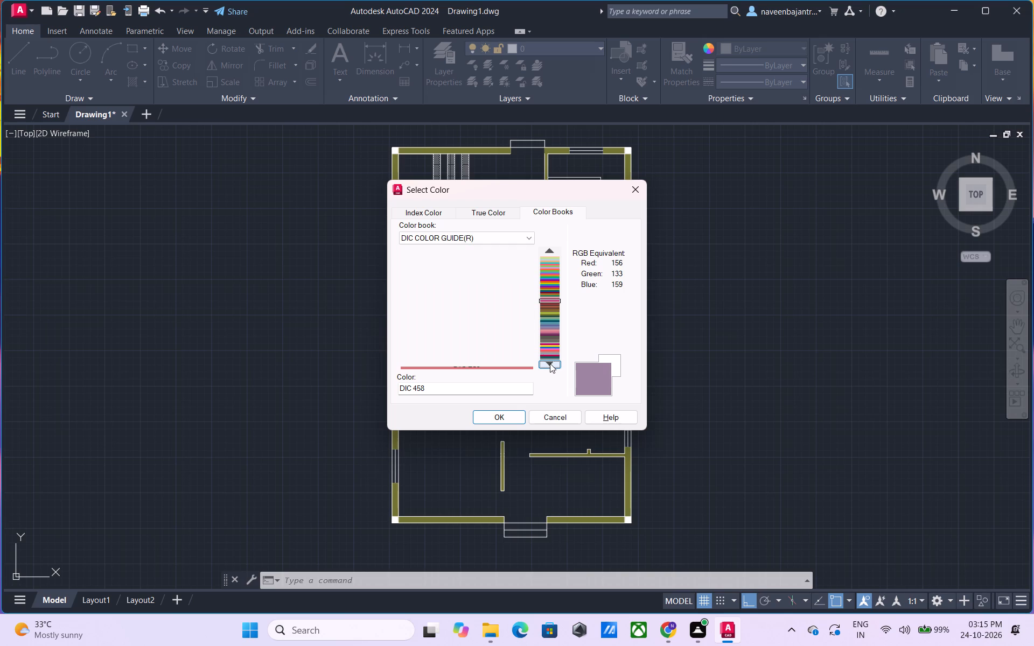
left_click(550, 363)
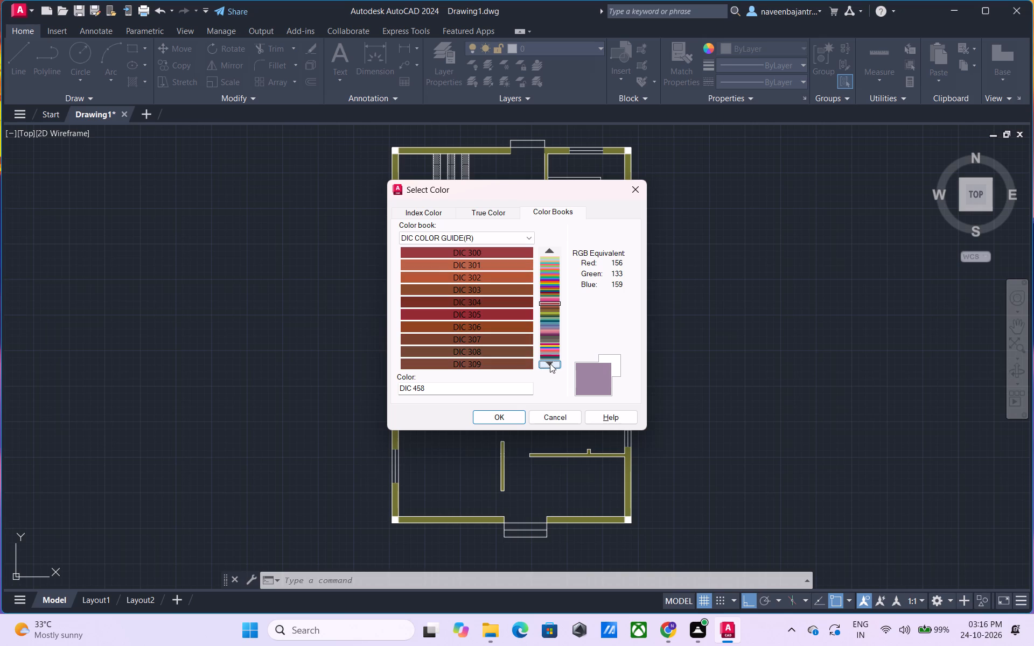
left_click(550, 363)
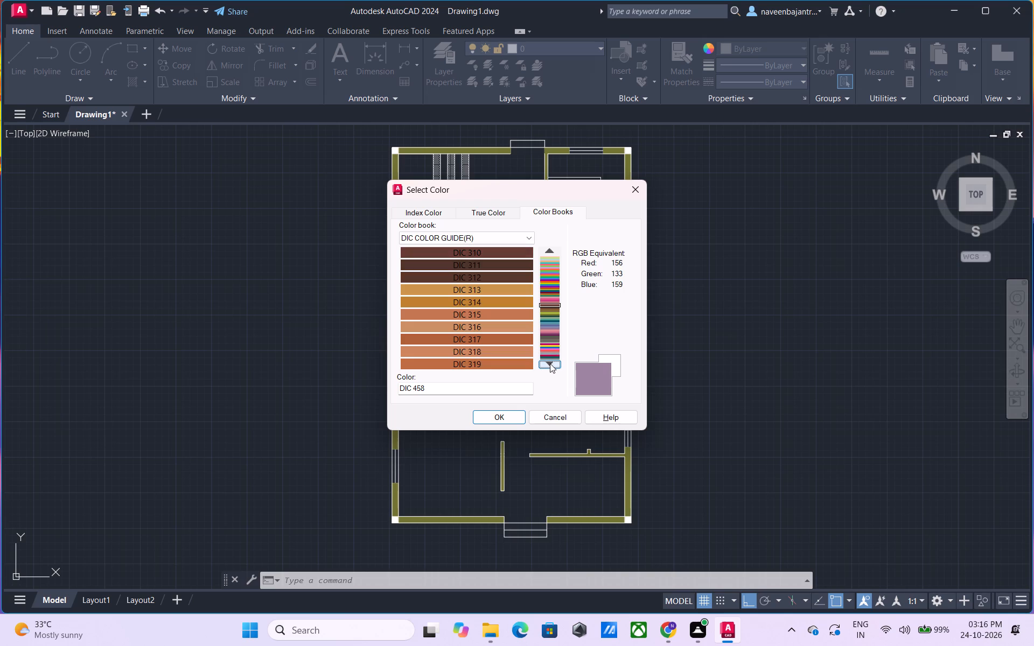
left_click(550, 363)
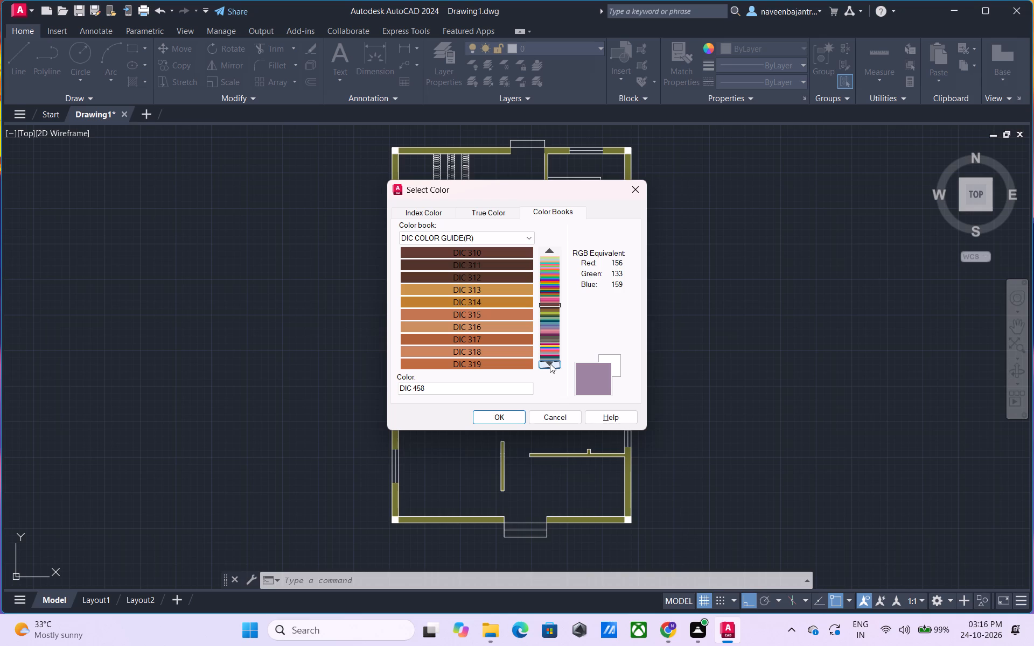
left_click(550, 363)
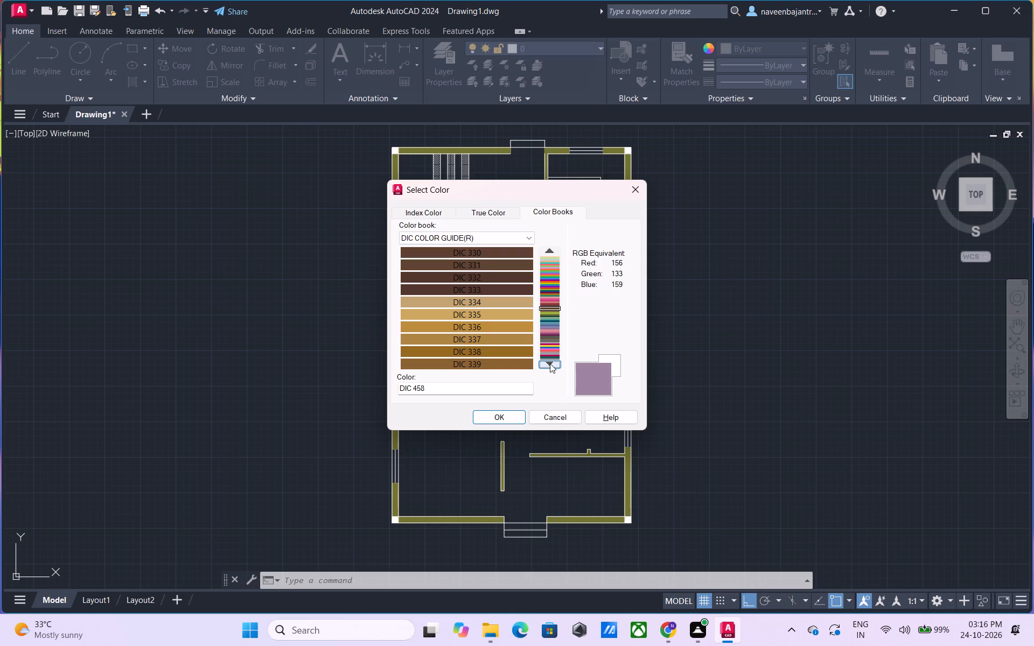
left_click(550, 363)
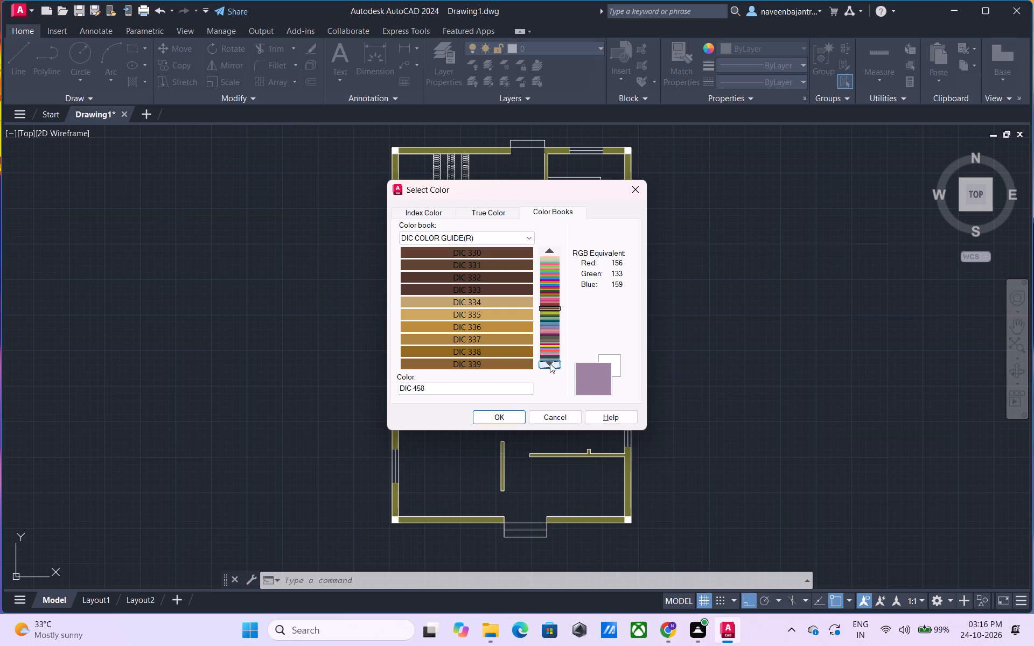
left_click(550, 363)
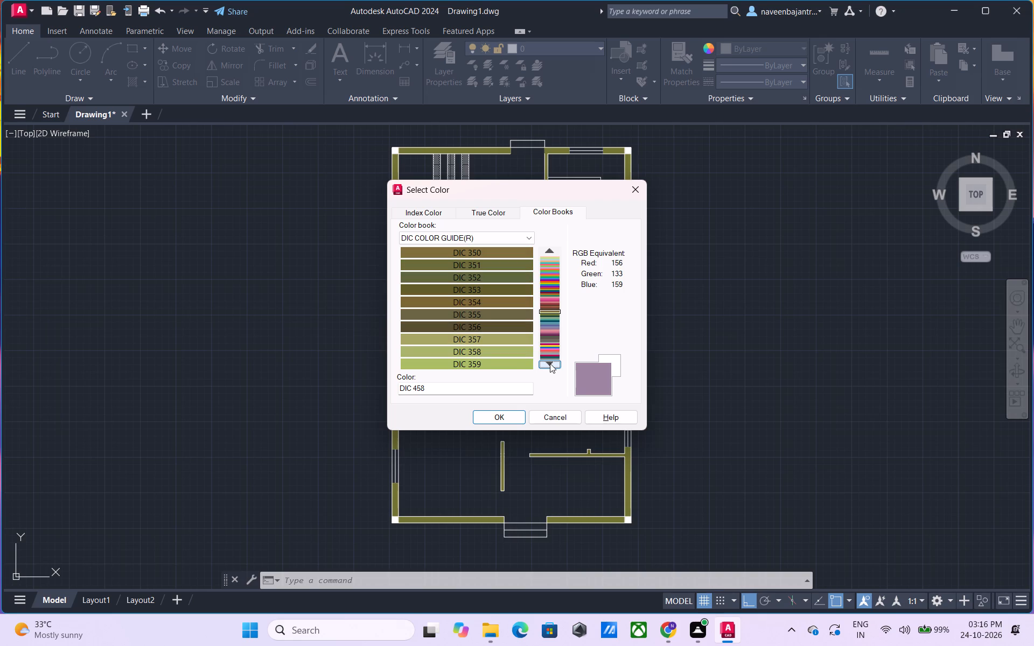
left_click(550, 363)
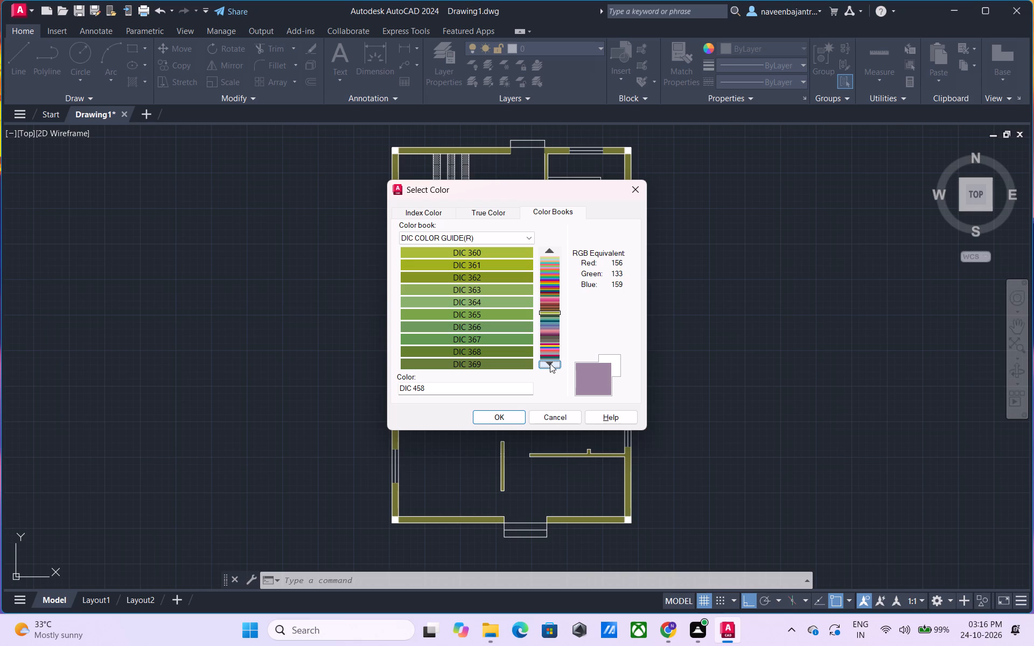
left_click(550, 363)
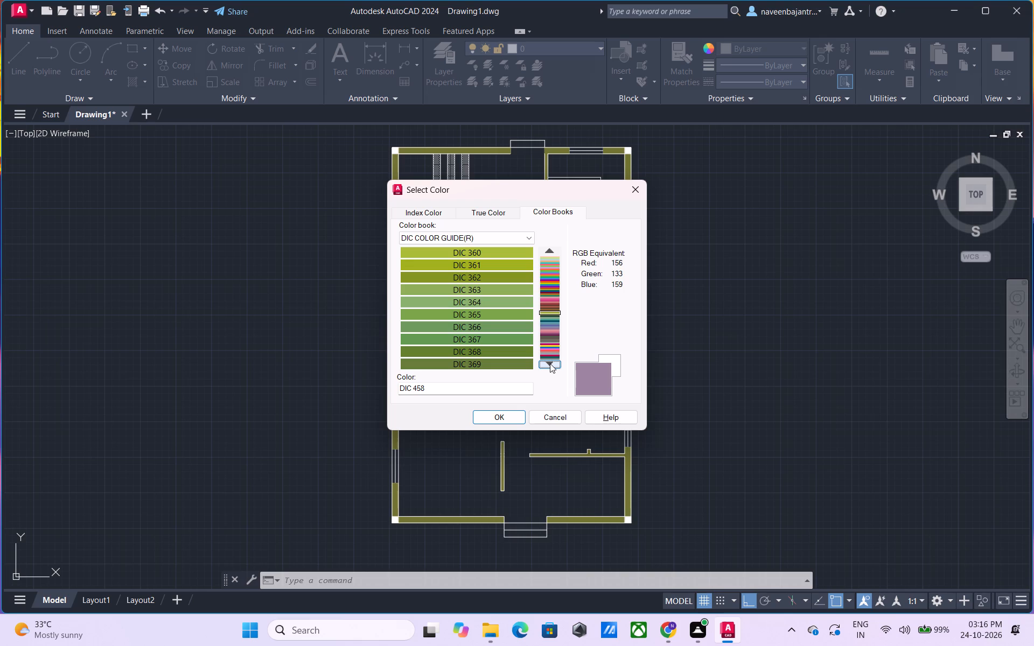
left_click(550, 363)
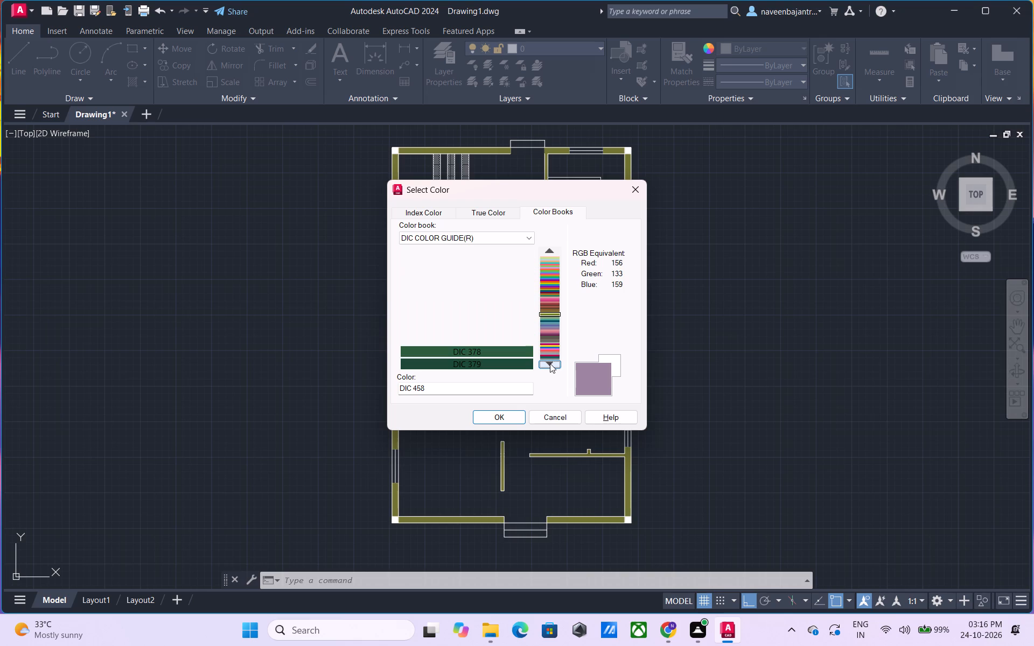
left_click(550, 363)
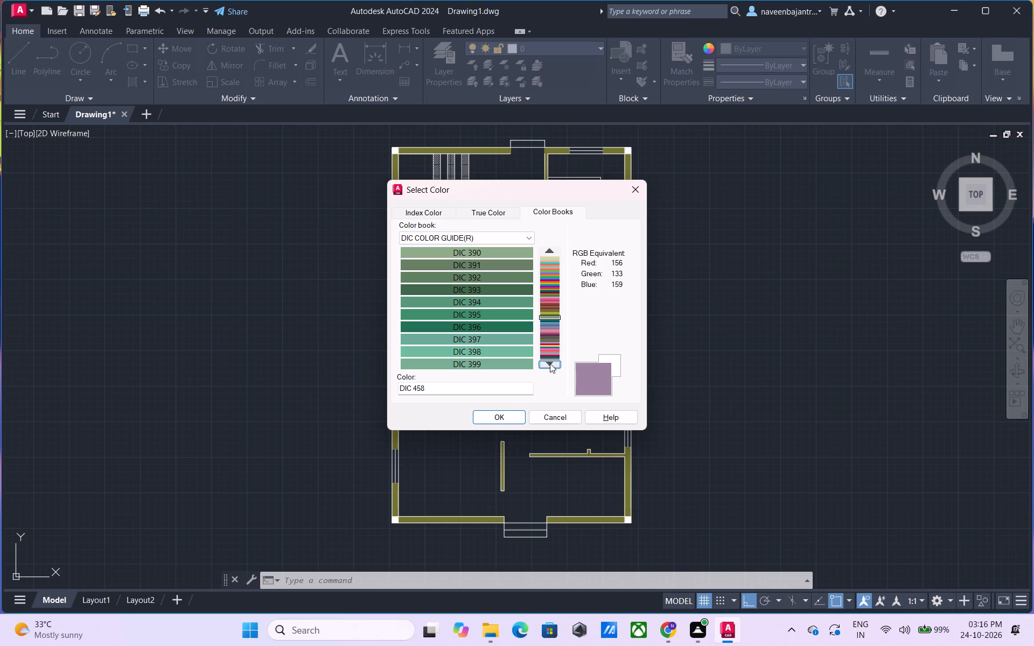
Examine the DIC COLOR GUIDE(R) swatches further forward from DIC 400 through DIC 519 for the current object color.
left_click(550, 363)
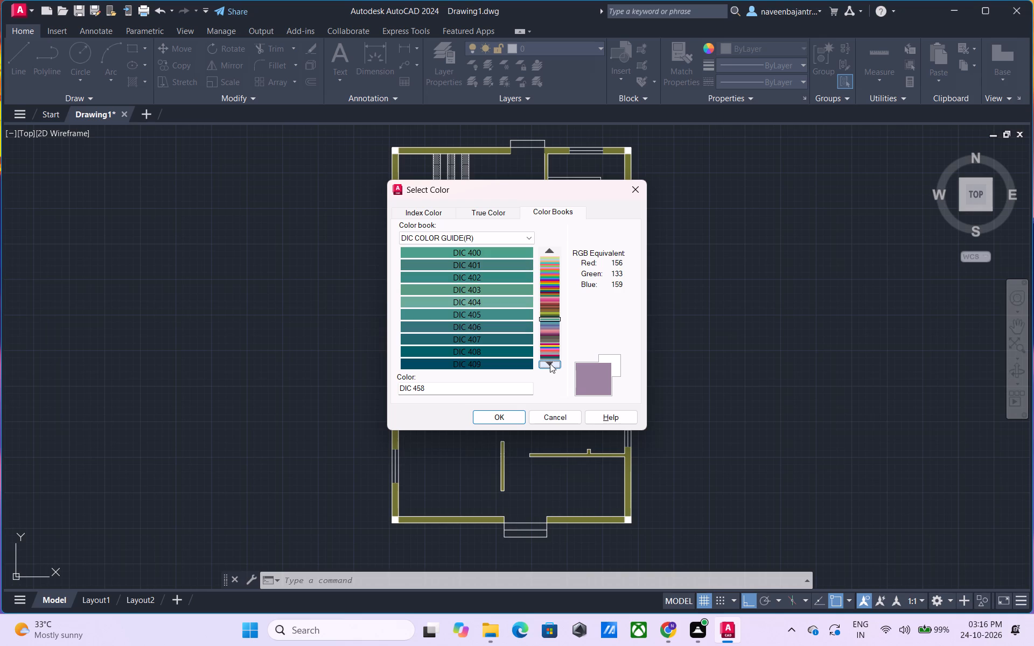
left_click(550, 363)
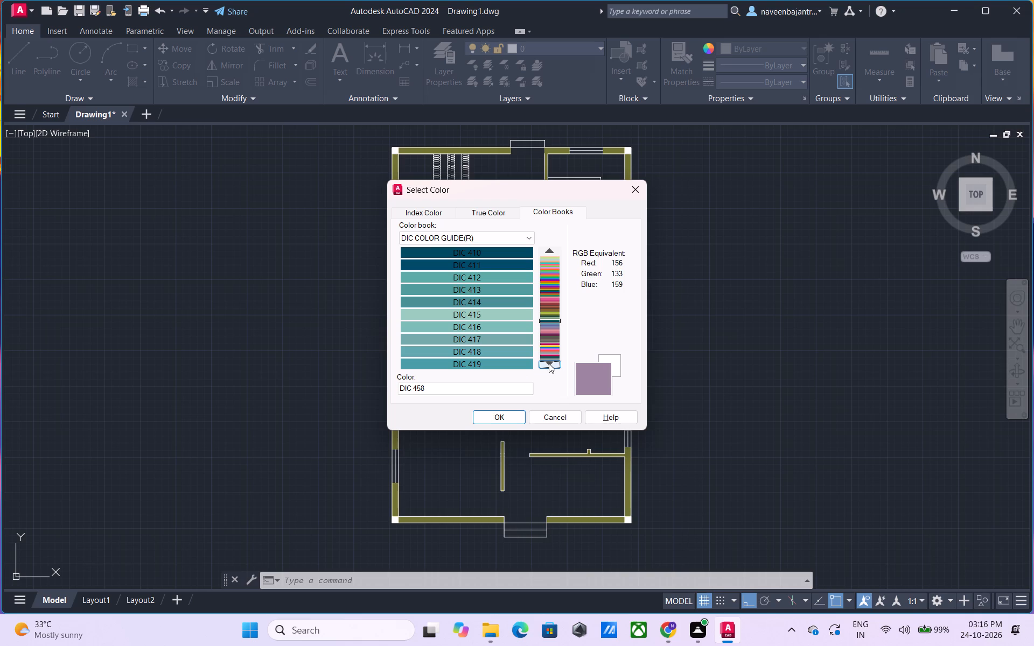
left_click(549, 363)
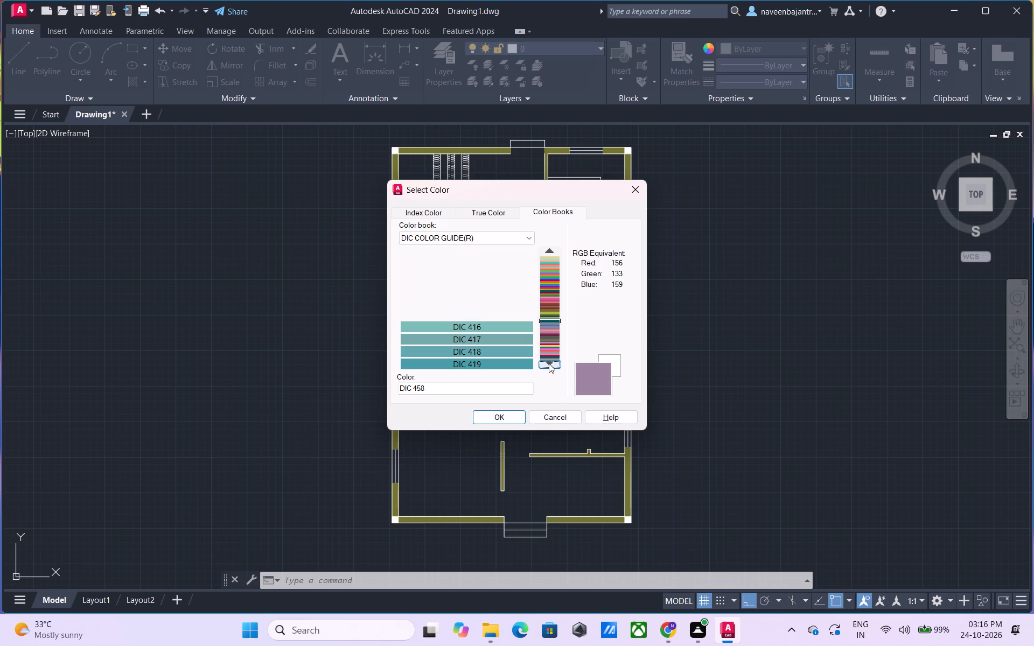
left_click(549, 363)
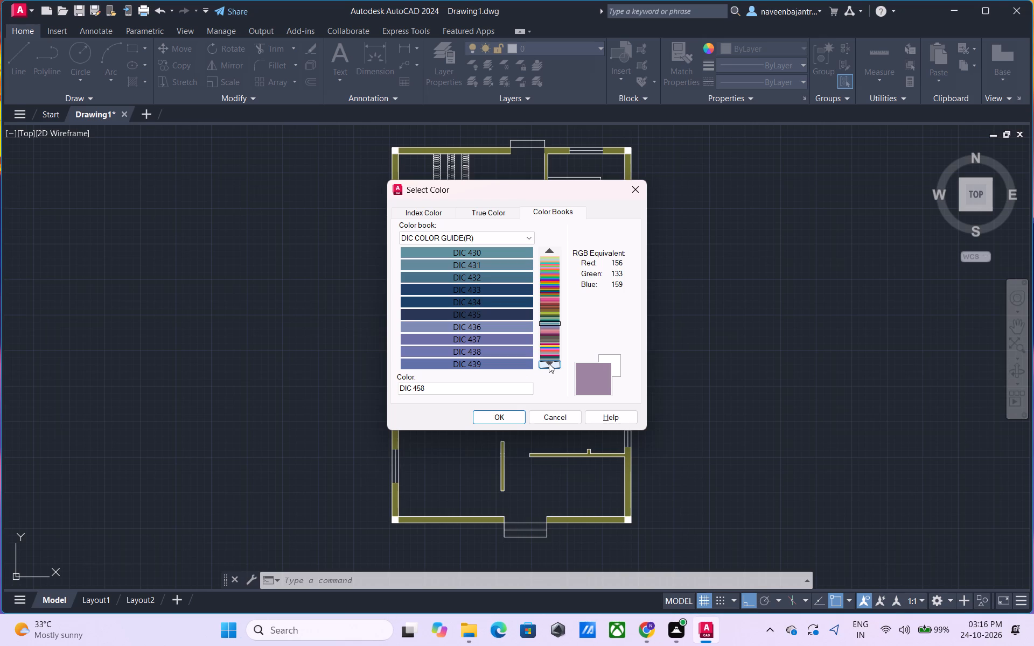
left_click(549, 363)
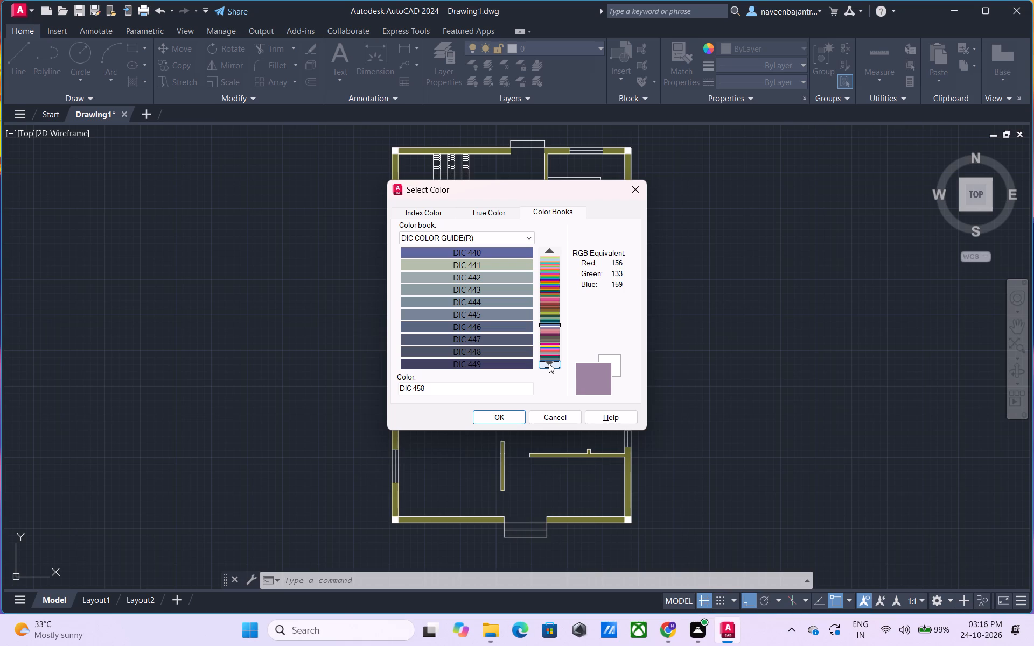
left_click(549, 363)
left_click(549, 363)
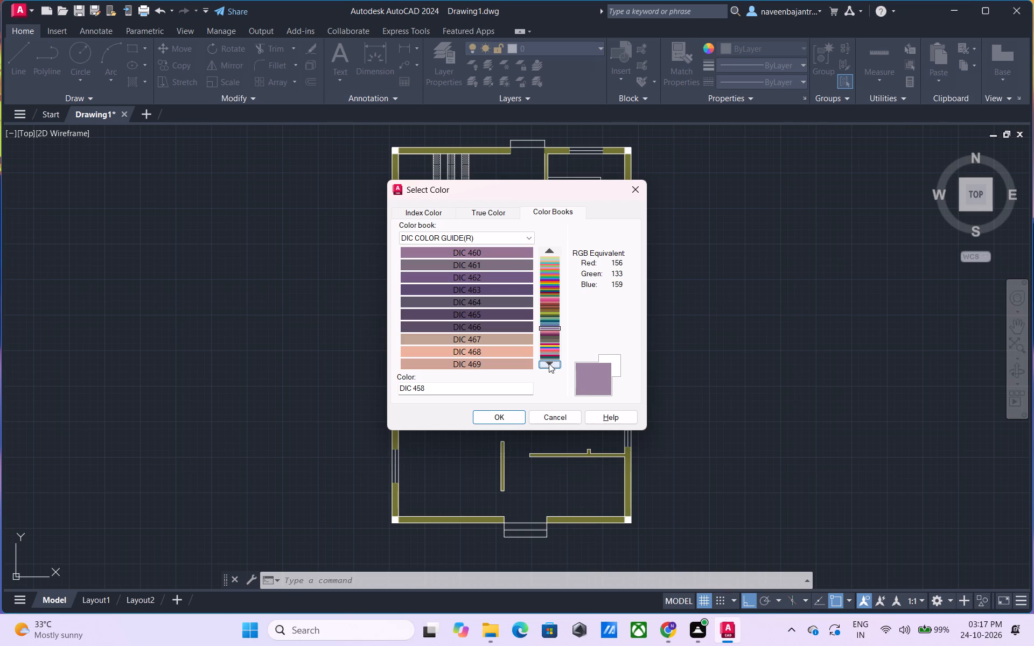
left_click(549, 363)
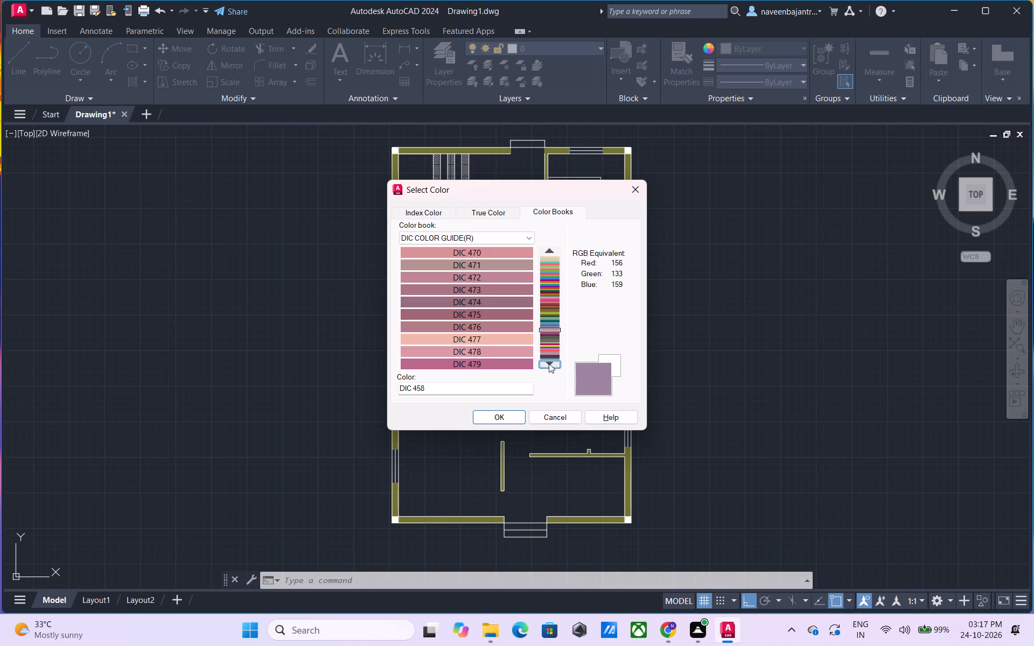
left_click(549, 363)
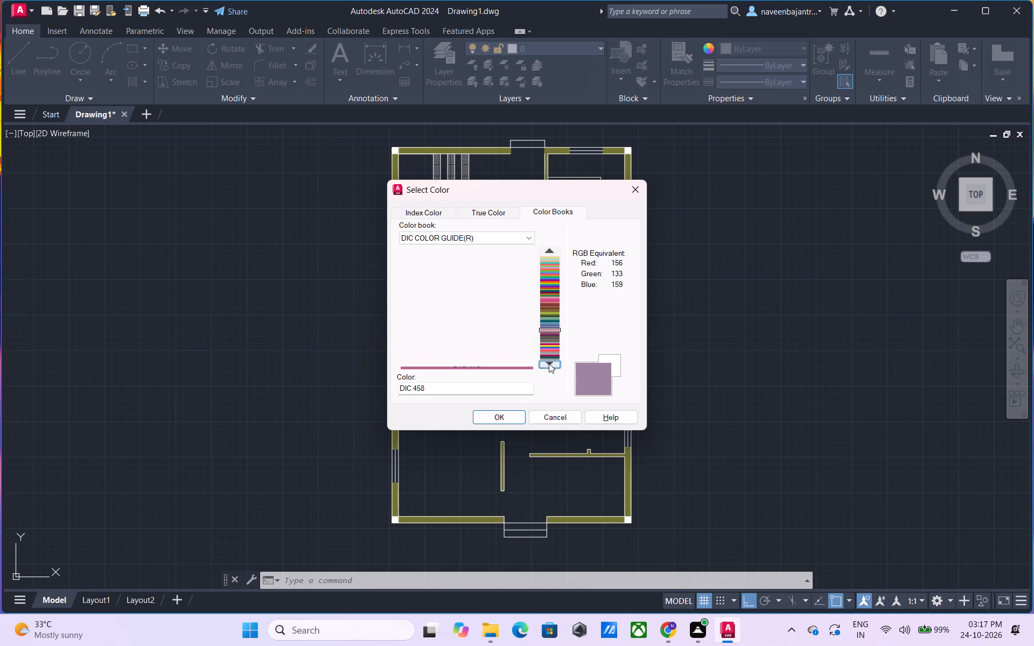
left_click(549, 363)
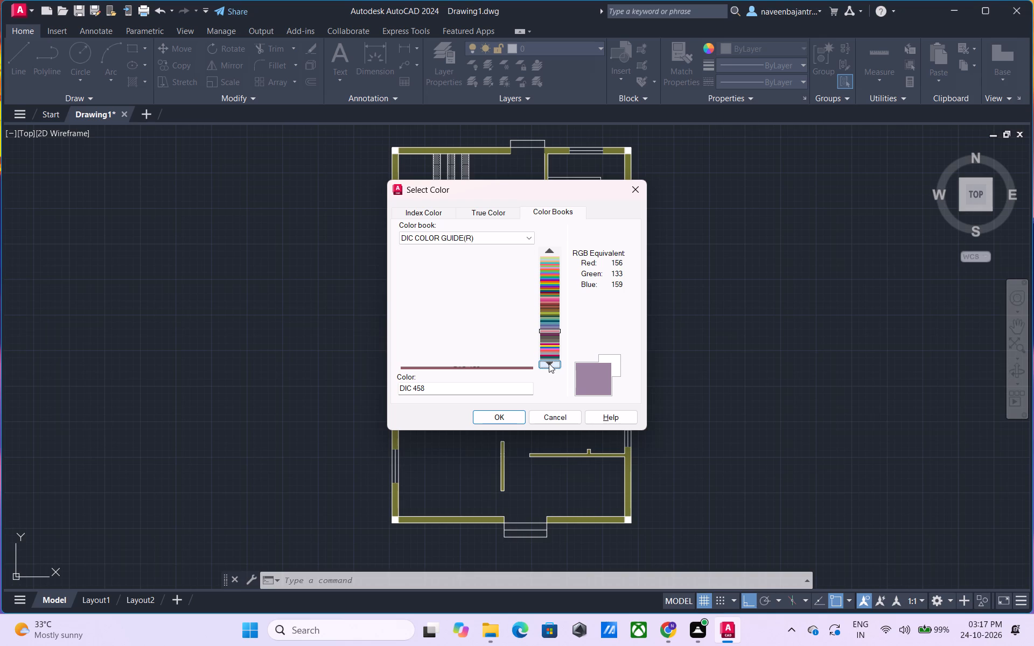
left_click(549, 363)
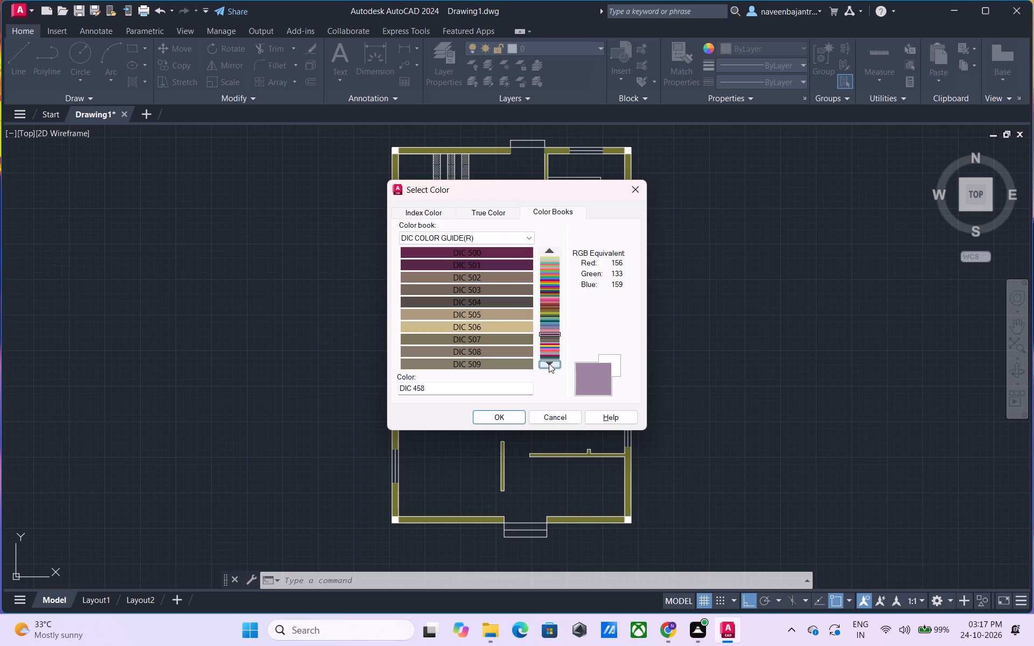
left_click(549, 363)
Examine the DIC COLOR GUIDE(R) swatches backward from DIC 519 through DIC 400 for the current object color.
left_click(548, 251)
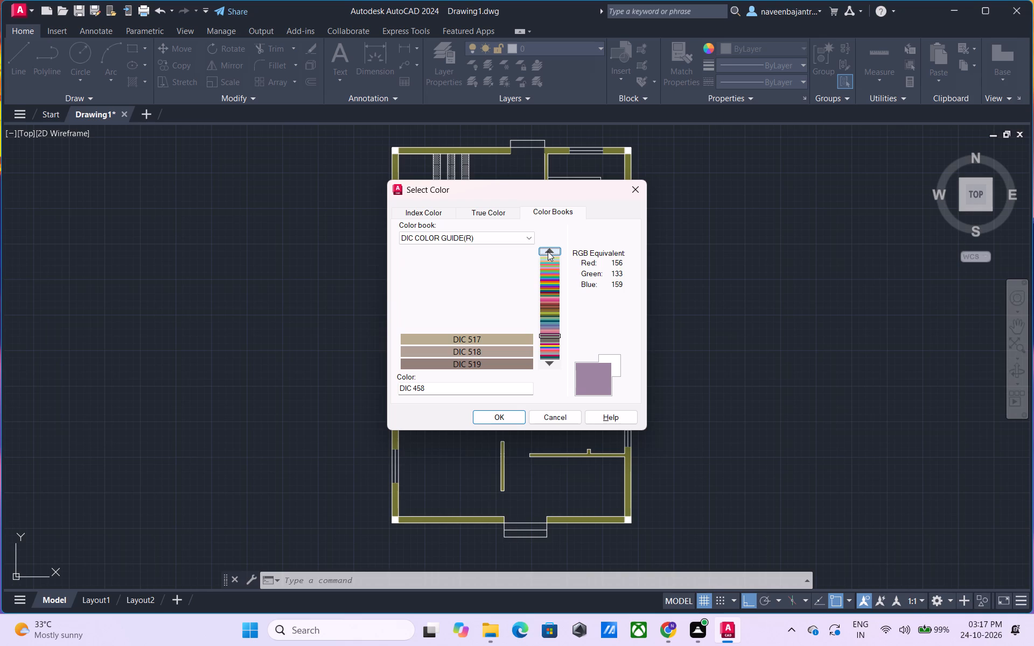
left_click(548, 251)
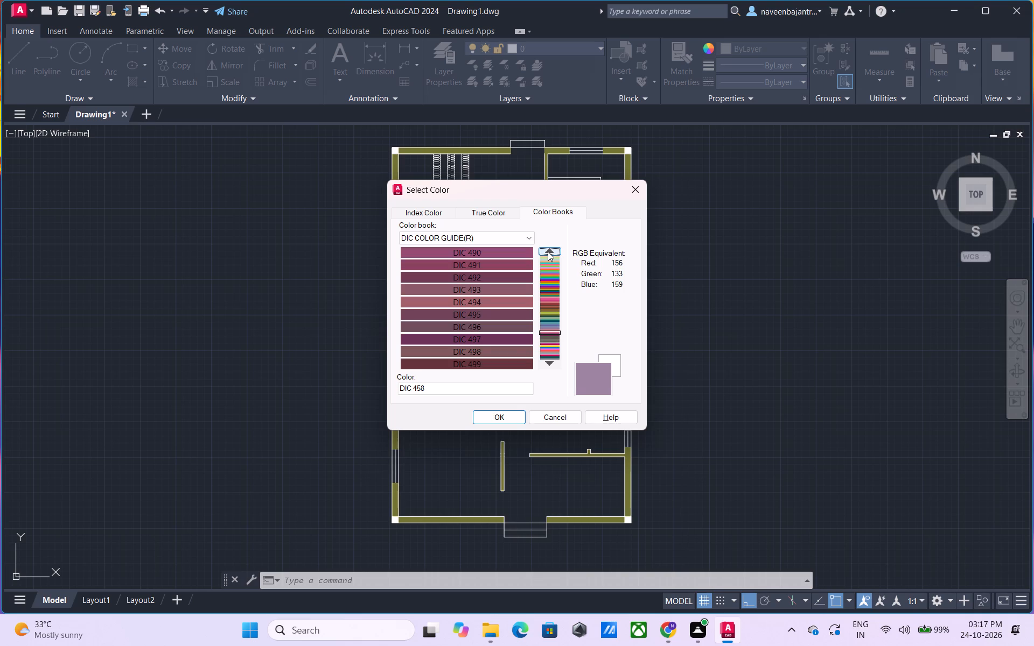
left_click(548, 251)
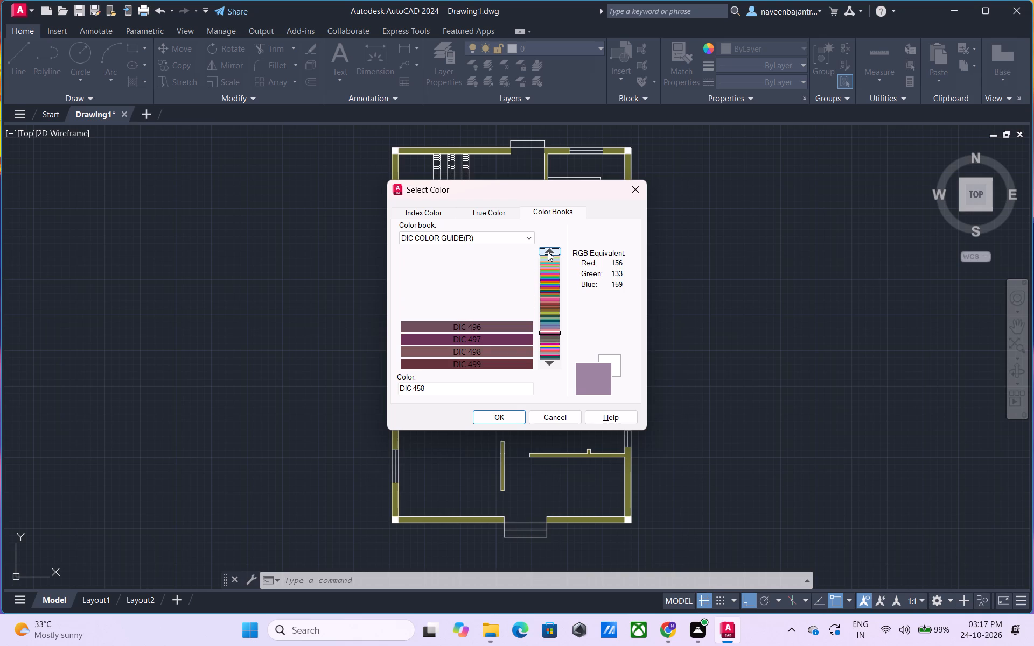
left_click(548, 251)
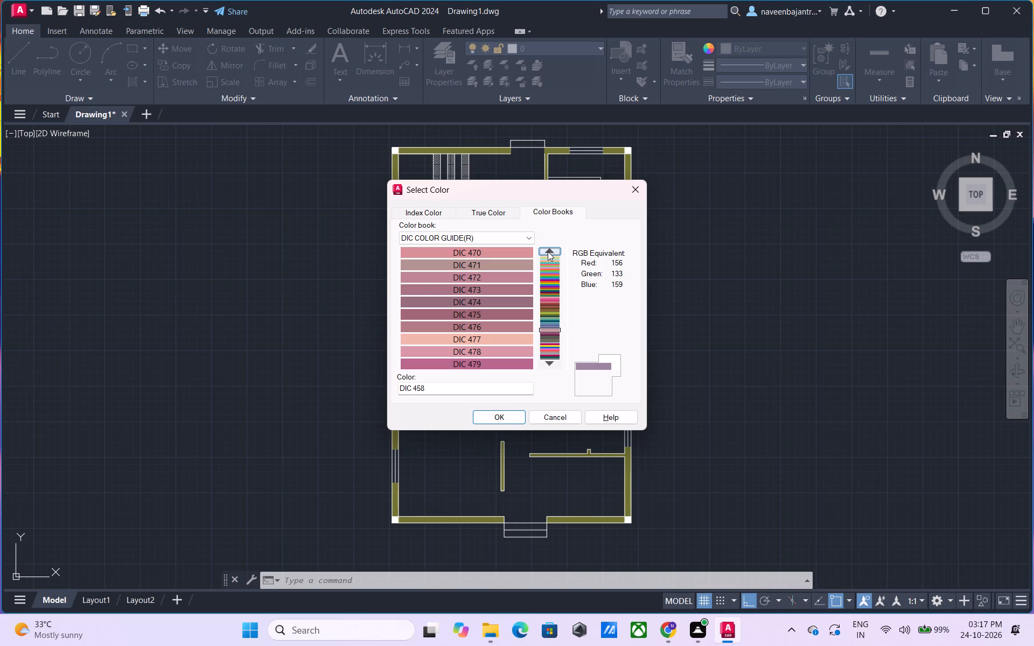
left_click(548, 251)
left_click(548, 251)
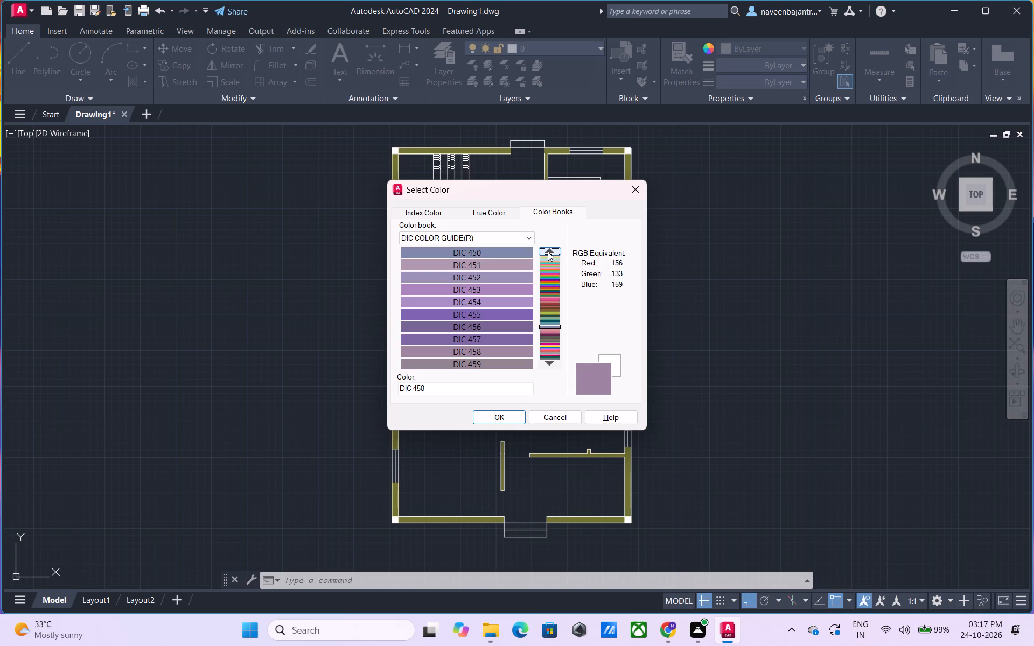
left_click(548, 251)
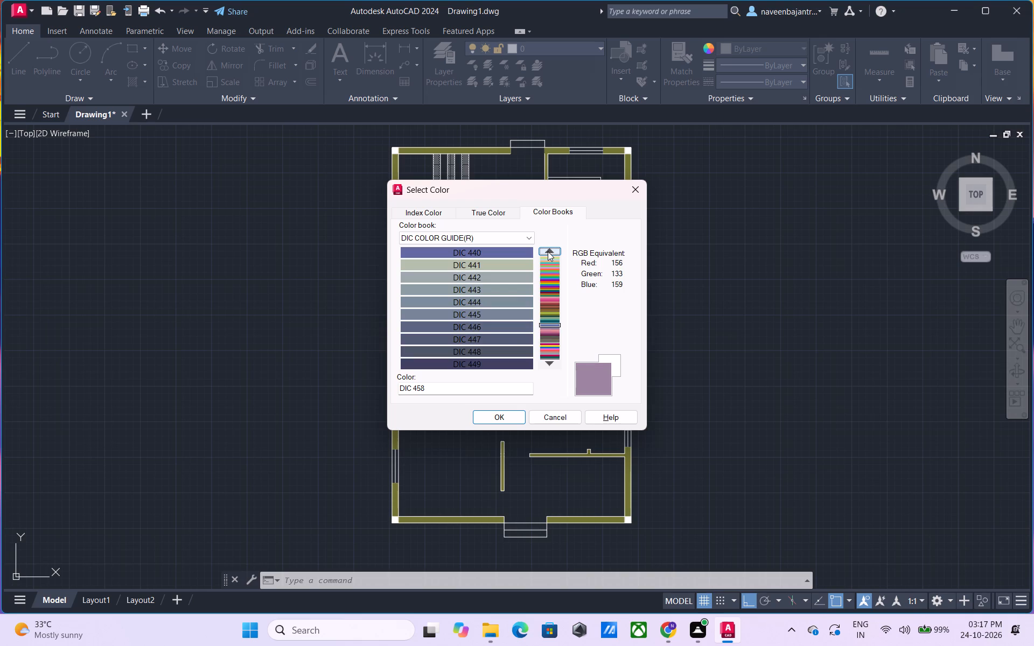
left_click(548, 251)
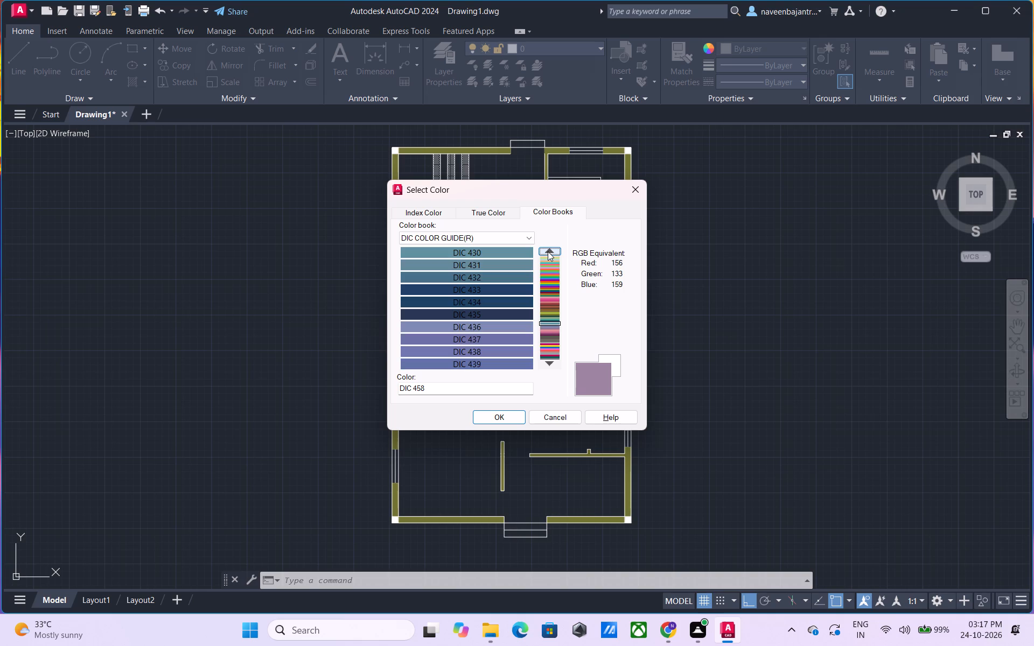
left_click(548, 251)
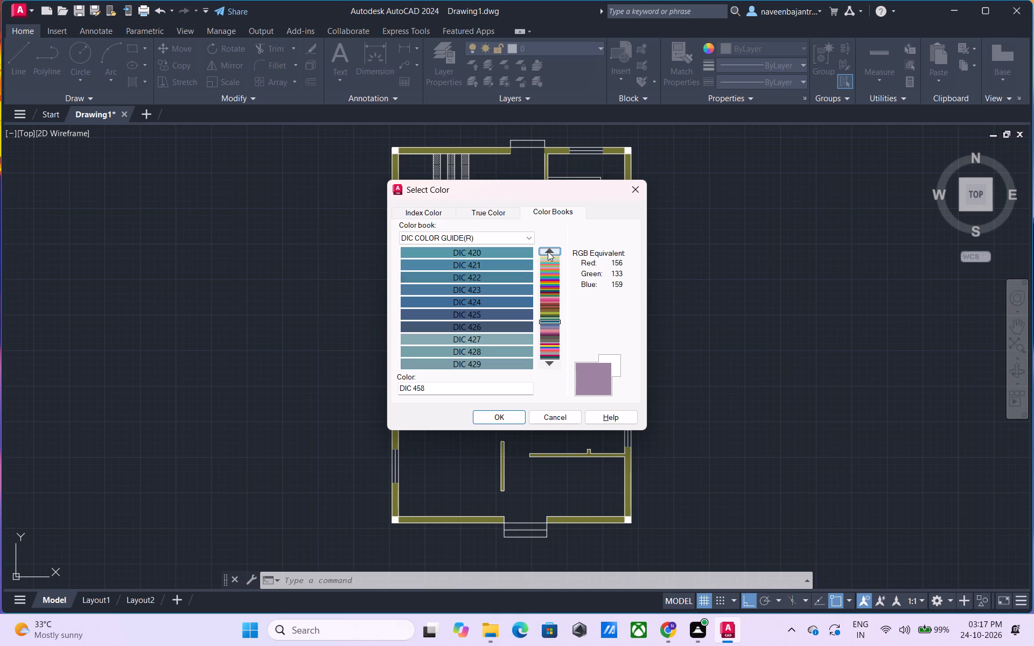
left_click(548, 251)
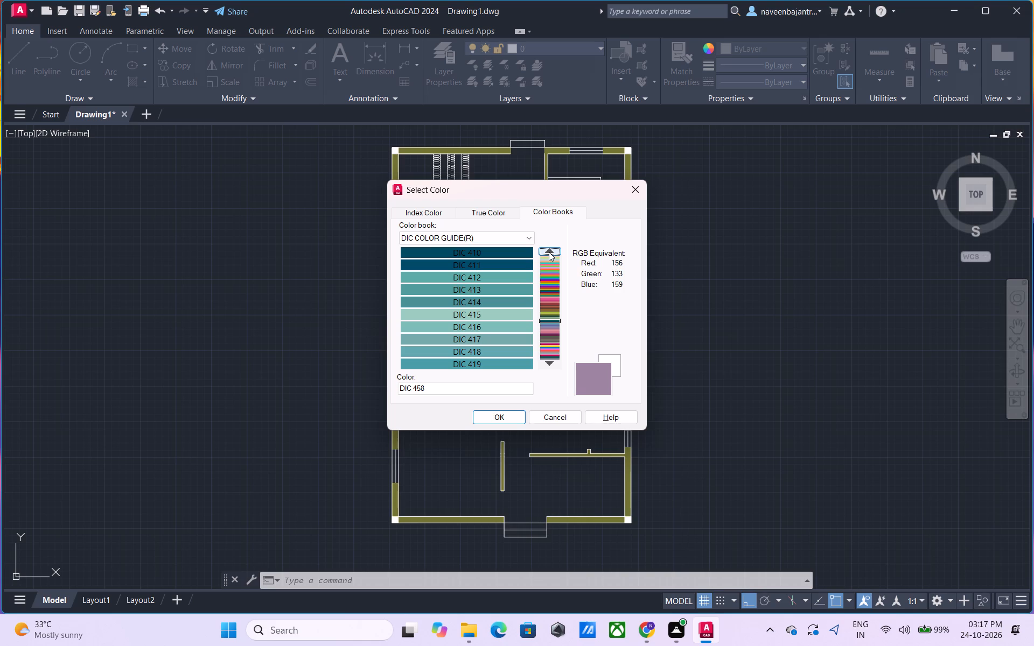
left_click(549, 250)
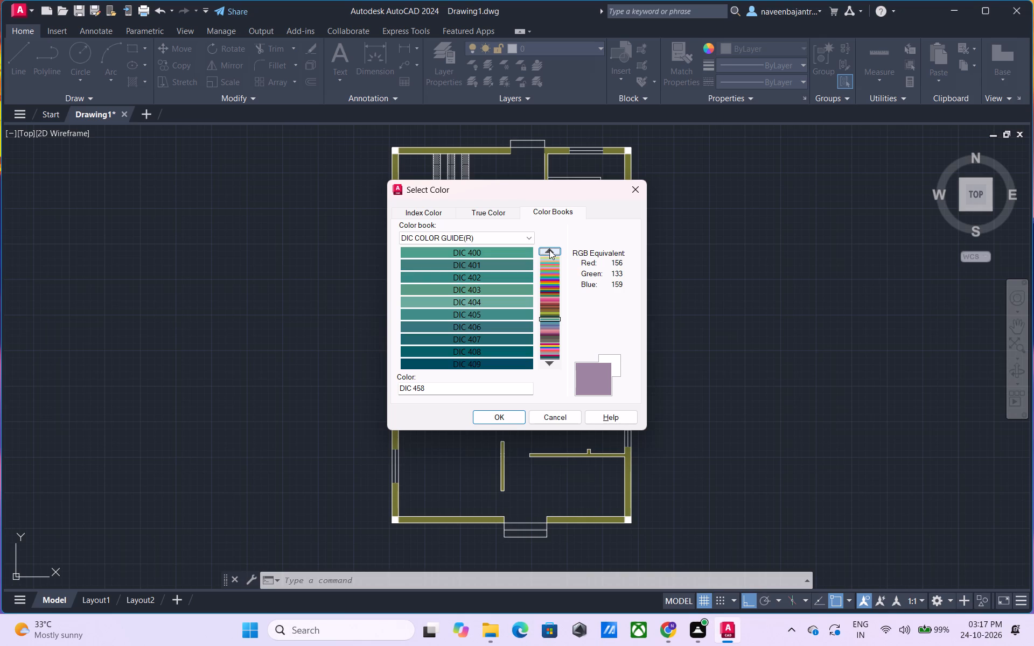
Examine the DIC COLOR GUIDE(R) swatches further backward from DIC 399 through DIC 270 for the current object color.
left_click(549, 250)
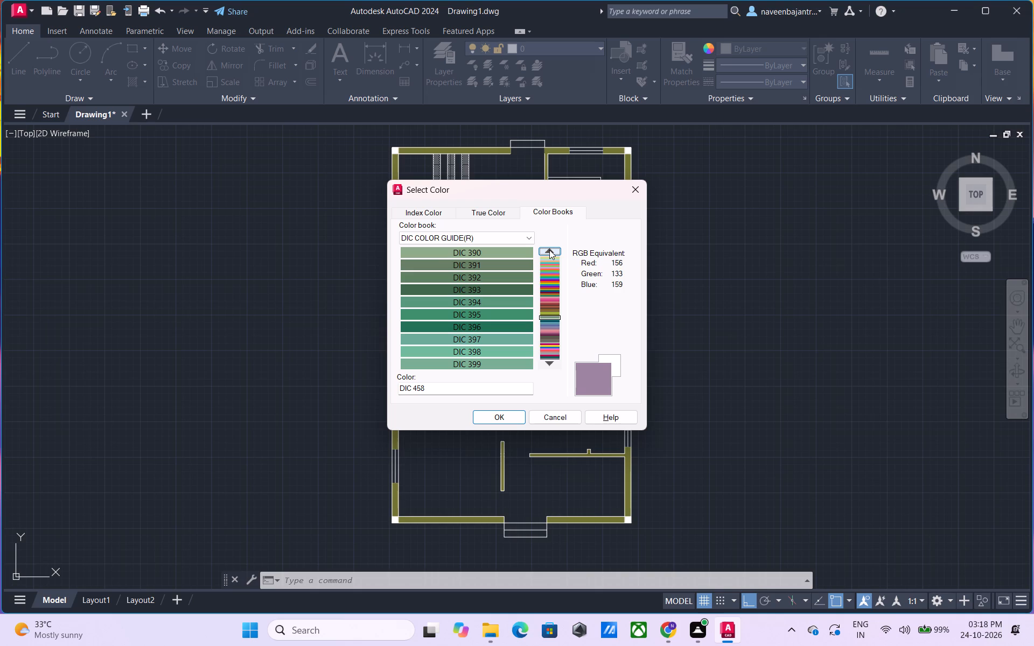
left_click(549, 250)
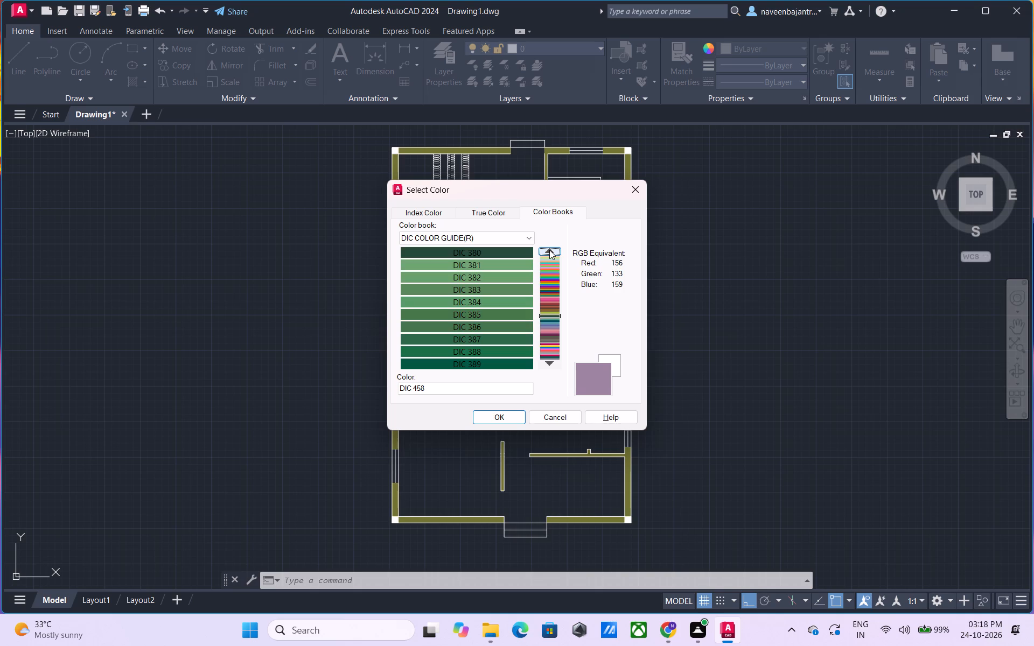
left_click(549, 250)
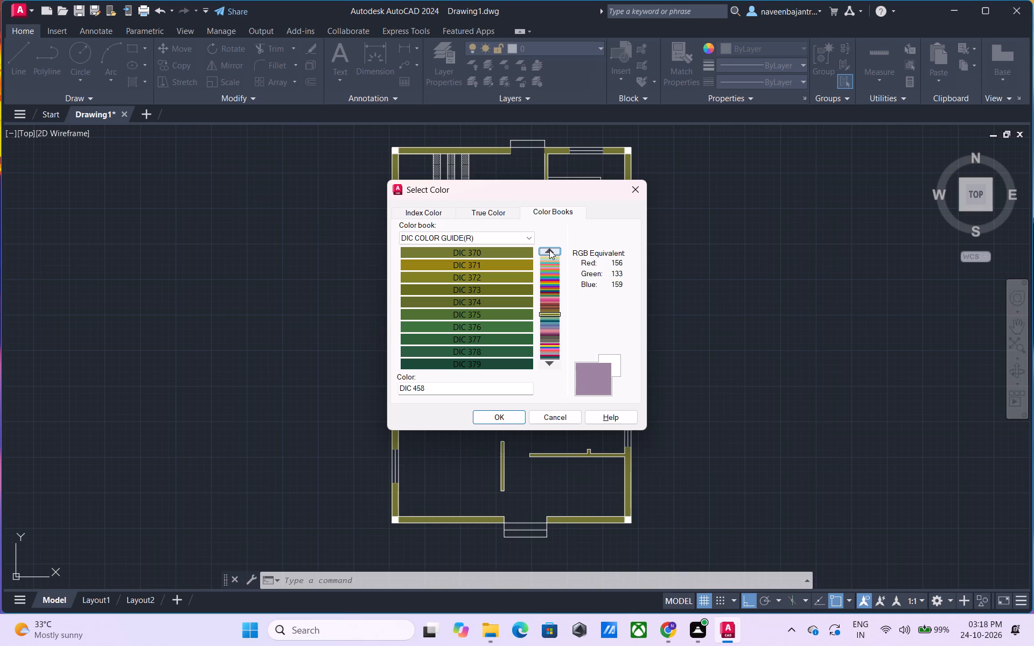
left_click(549, 250)
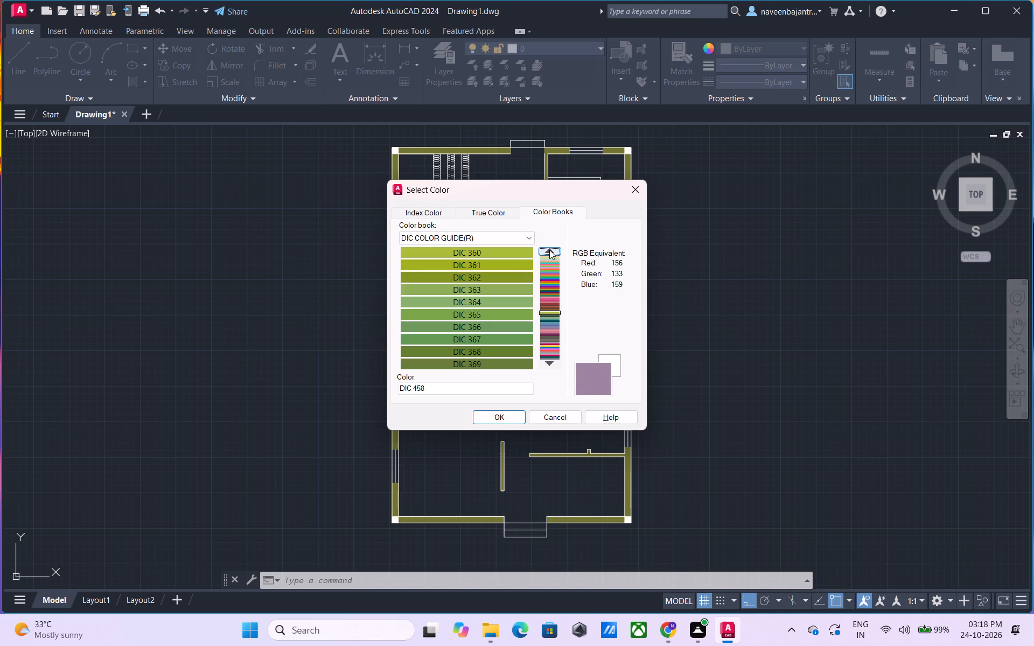
left_click(549, 250)
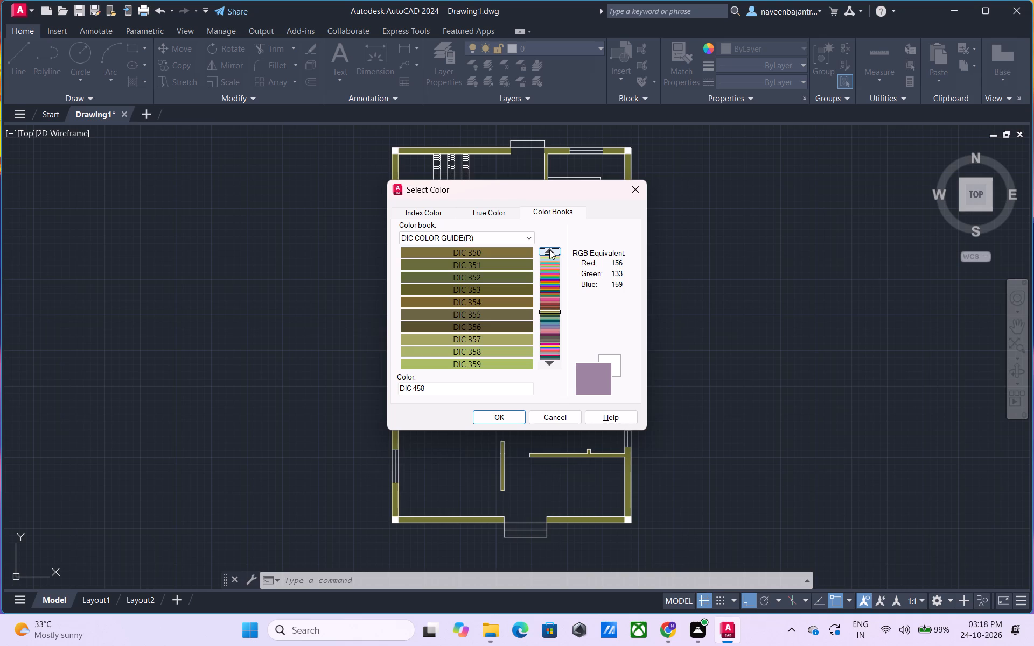
left_click(549, 250)
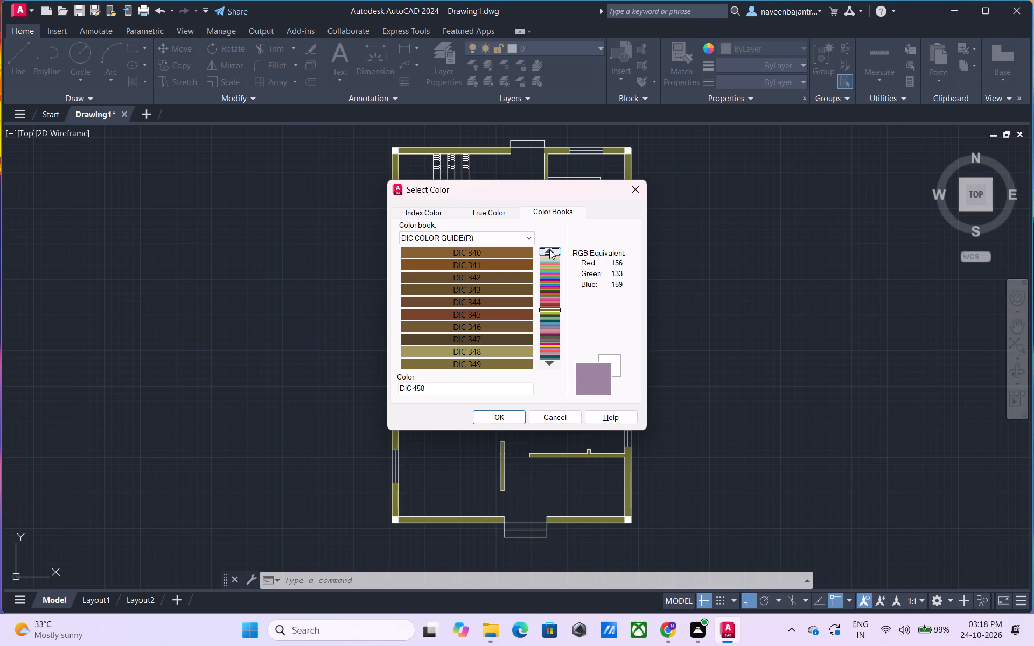
left_click(549, 250)
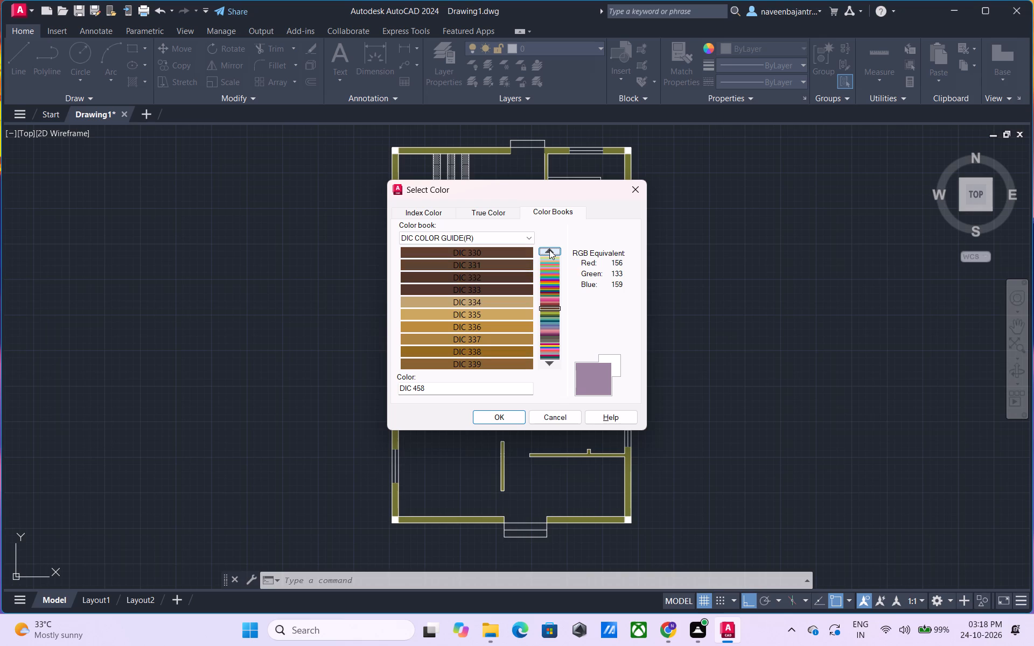
left_click(549, 250)
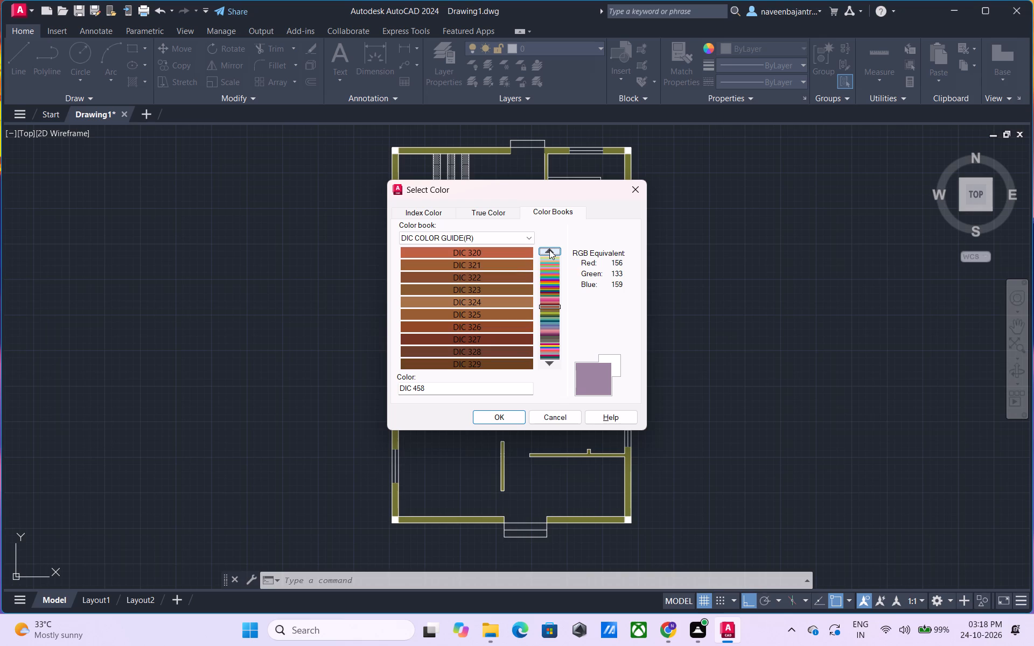
left_click(549, 250)
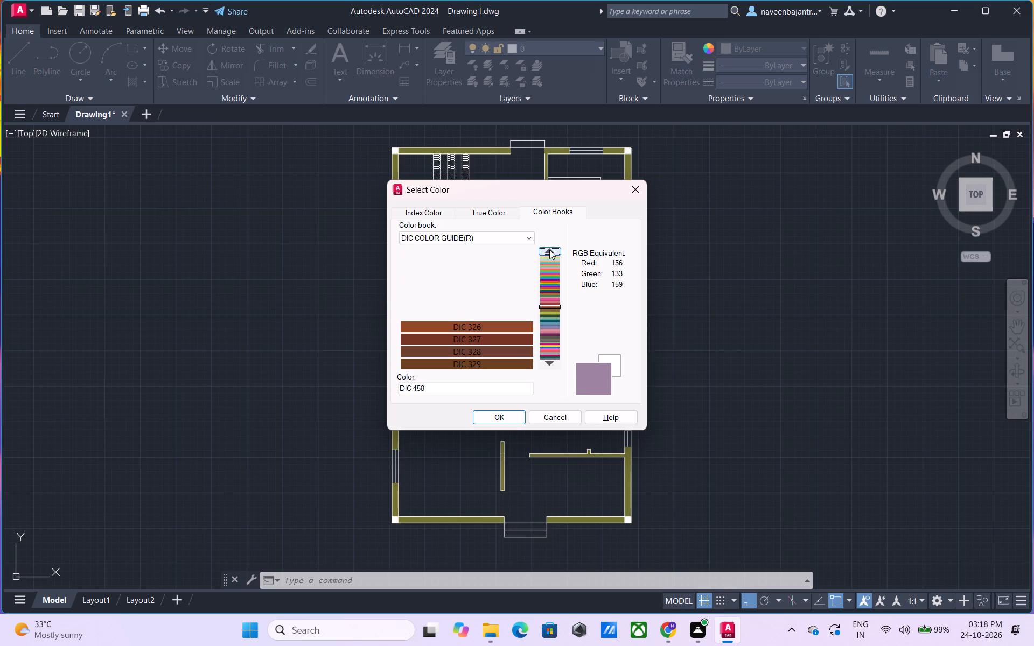
left_click(549, 250)
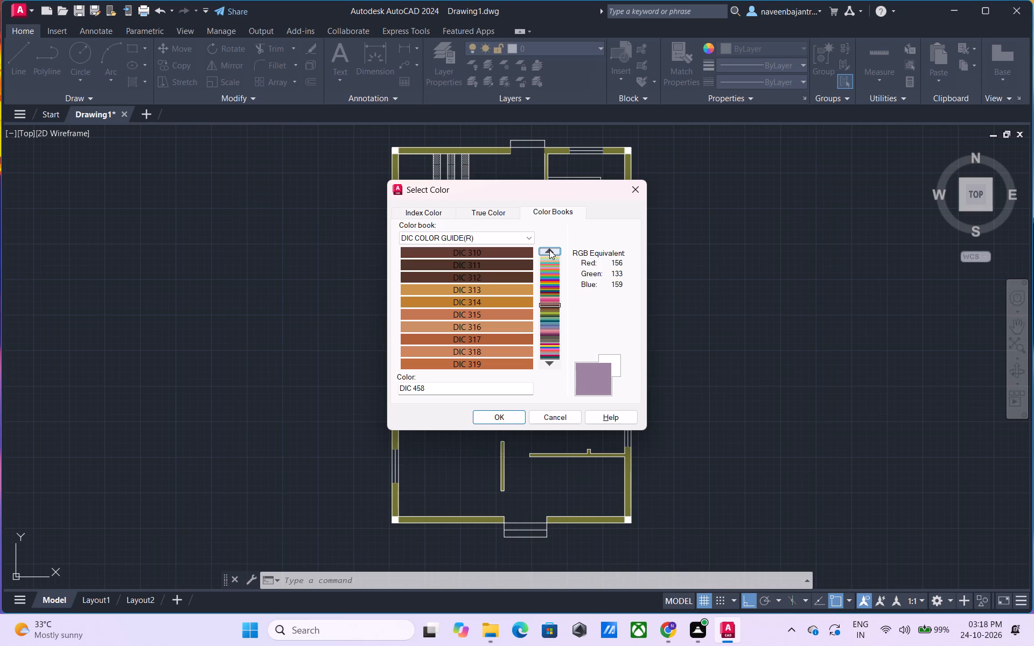
left_click(549, 250)
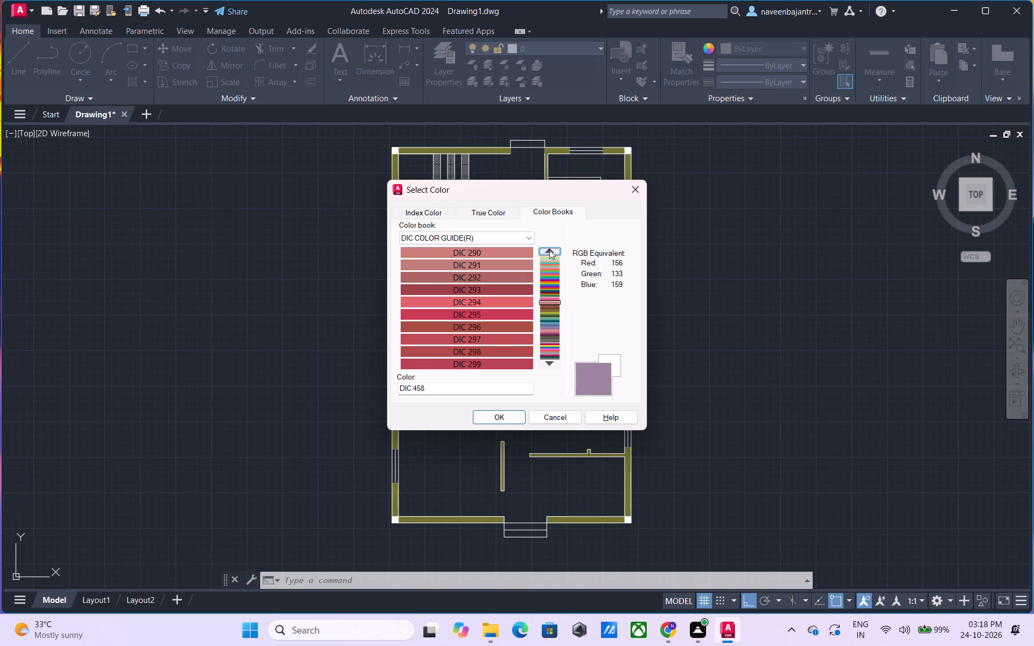
left_click(549, 250)
left_click(549, 250)
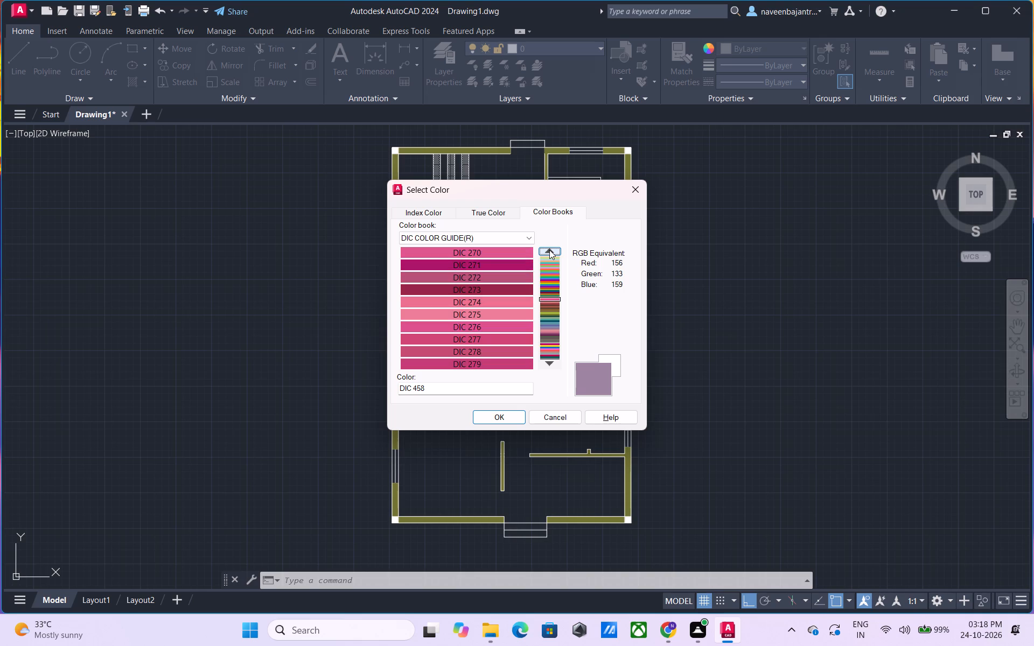
Examine the DIC COLOR GUIDE(R) swatches further backward from DIC 269 through DIC 150B for the current object color.
left_click(549, 250)
left_click(549, 250)
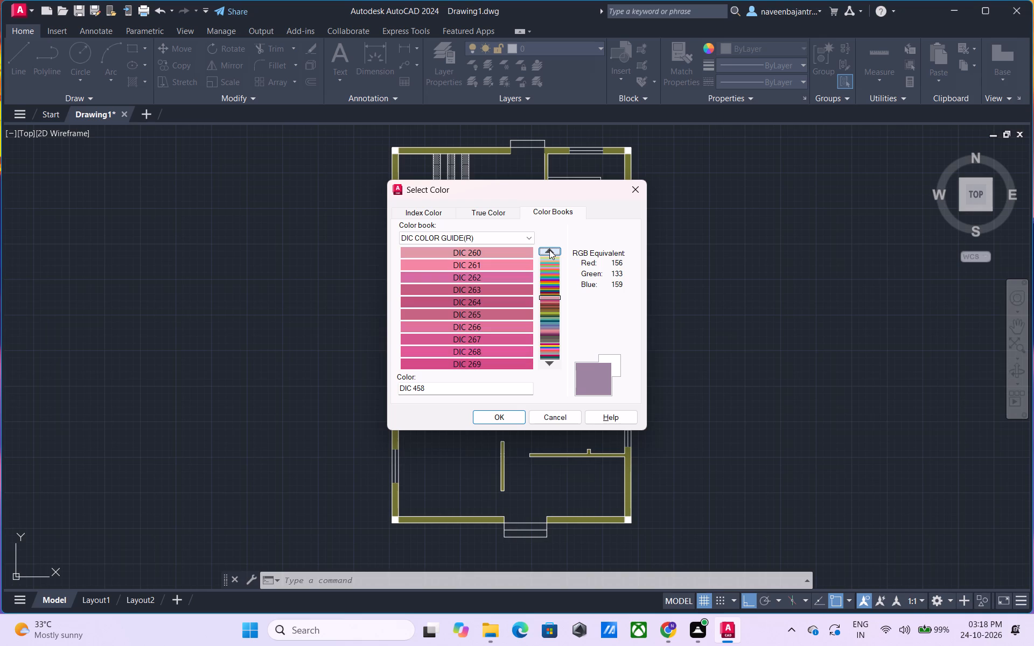
left_click(549, 250)
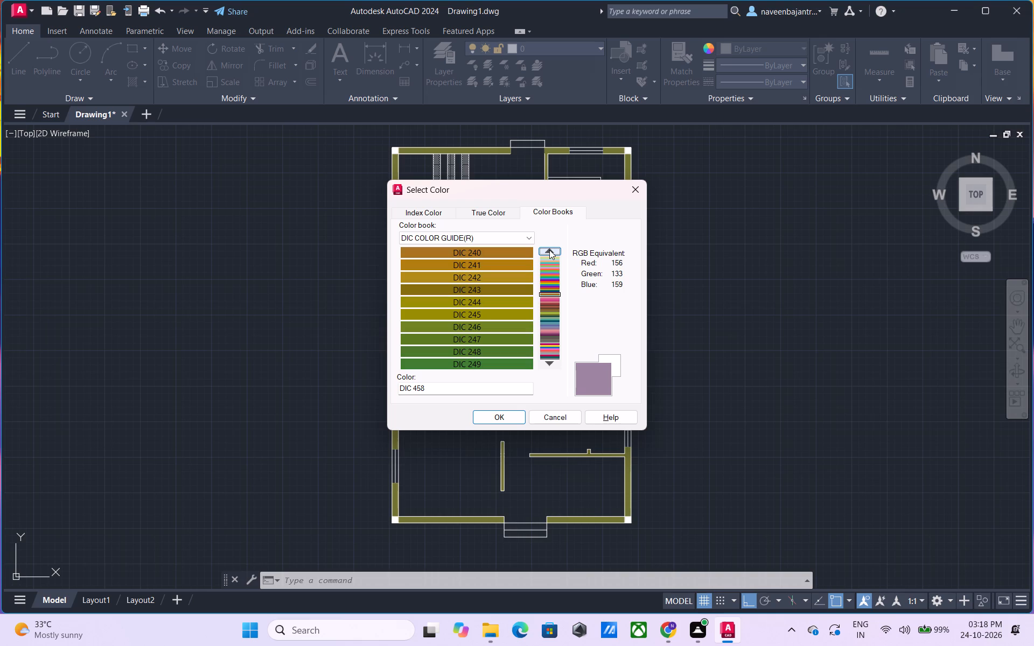
left_click(549, 250)
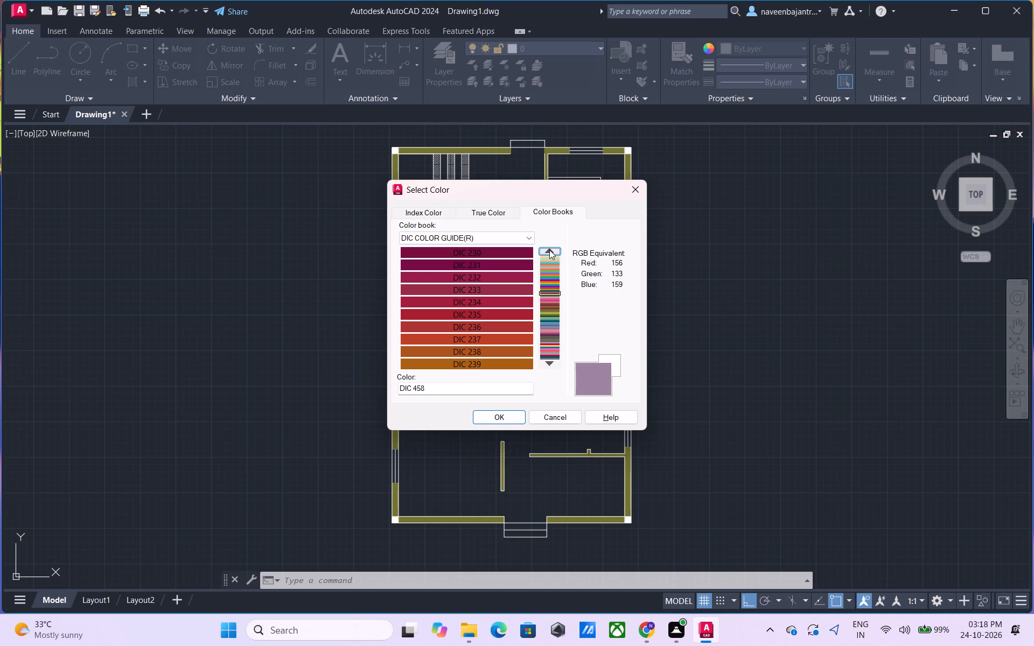
left_click(549, 250)
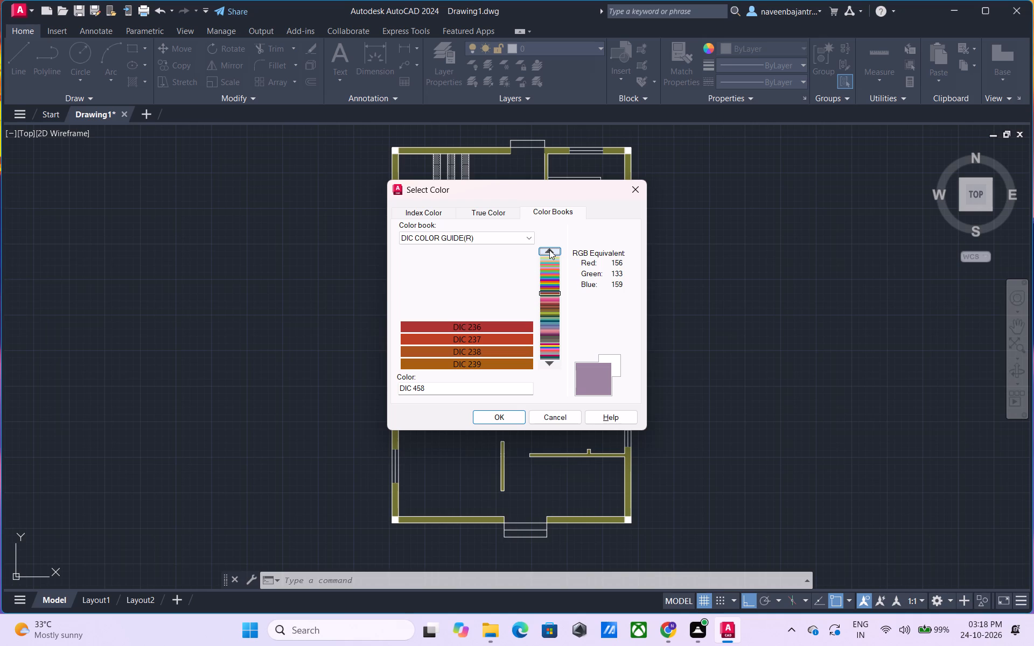
left_click(549, 250)
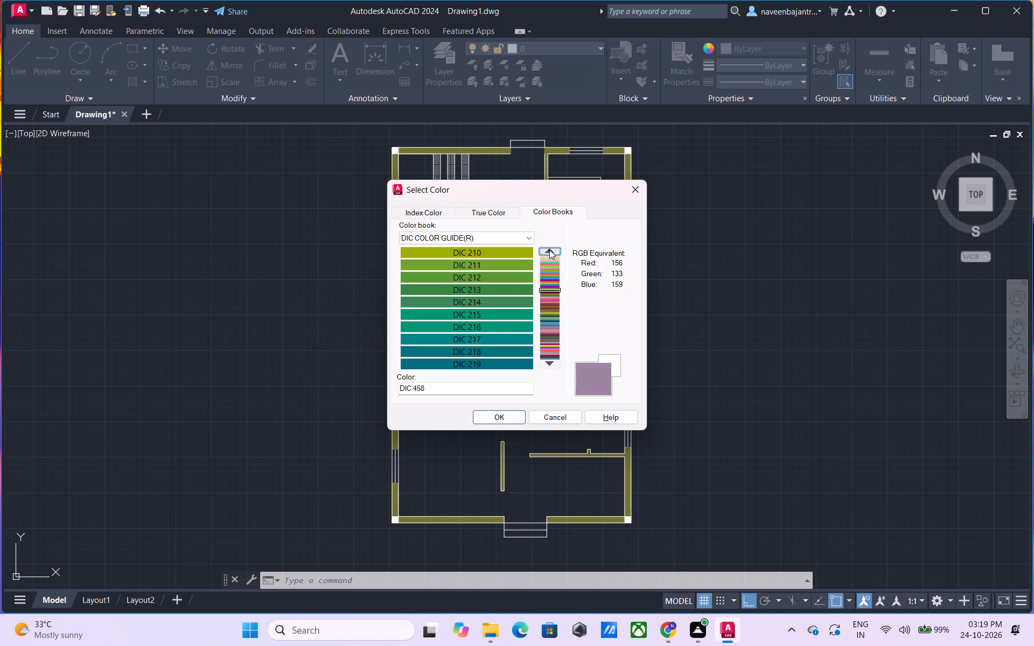
left_click(549, 250)
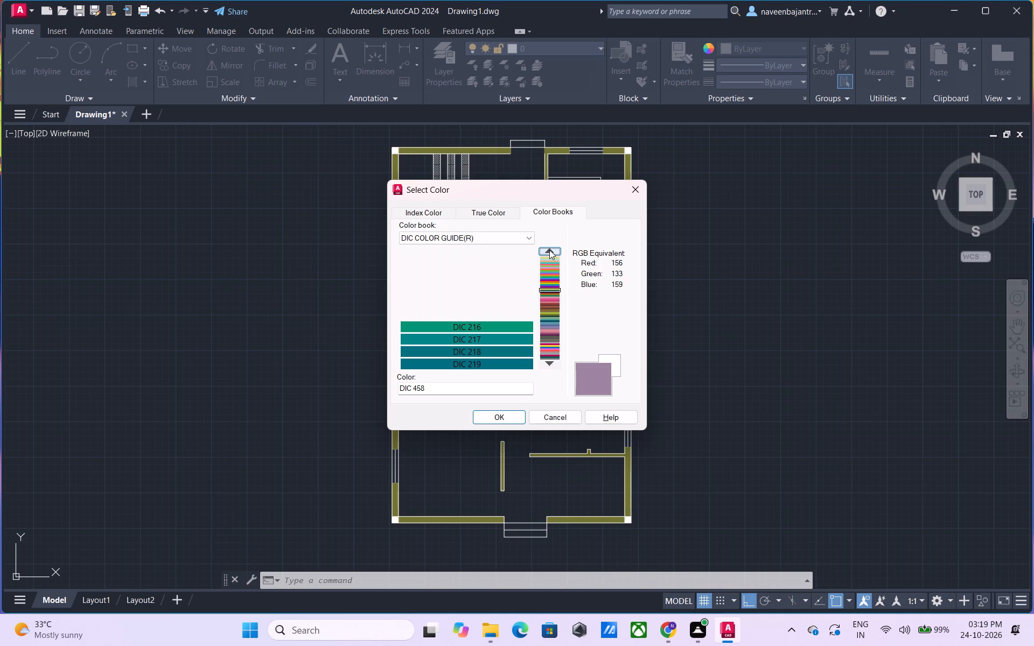
left_click(549, 250)
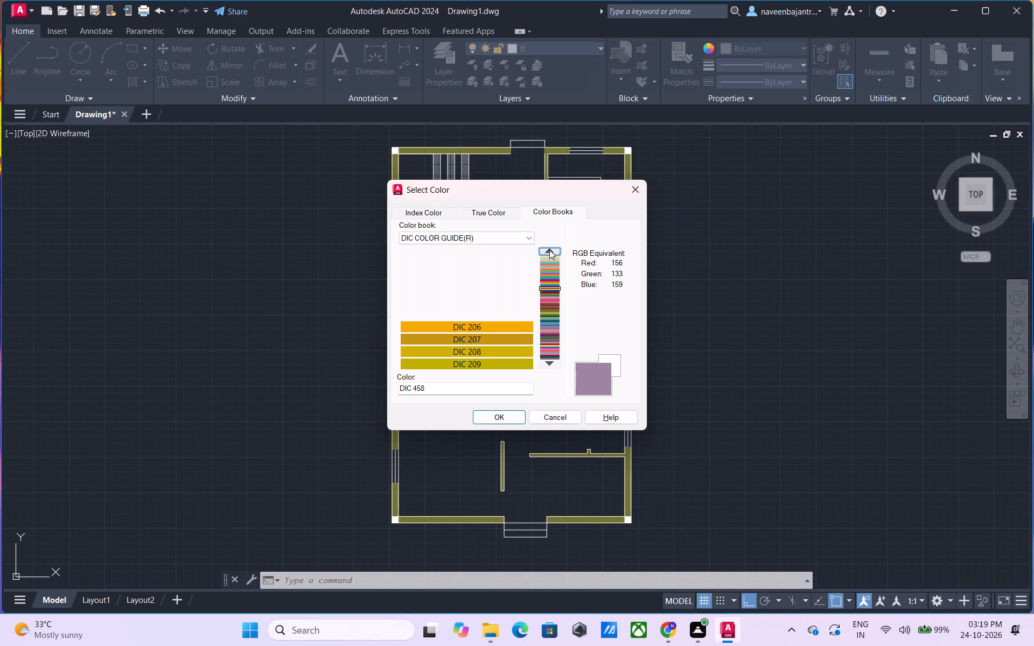
left_click(549, 250)
left_click(549, 250)
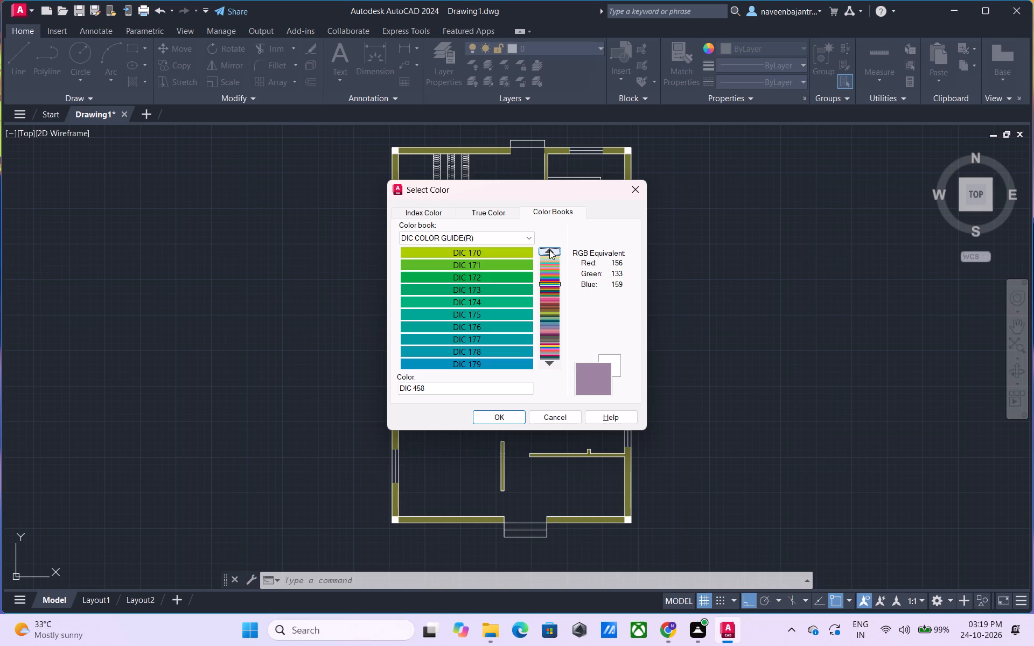
left_click(549, 250)
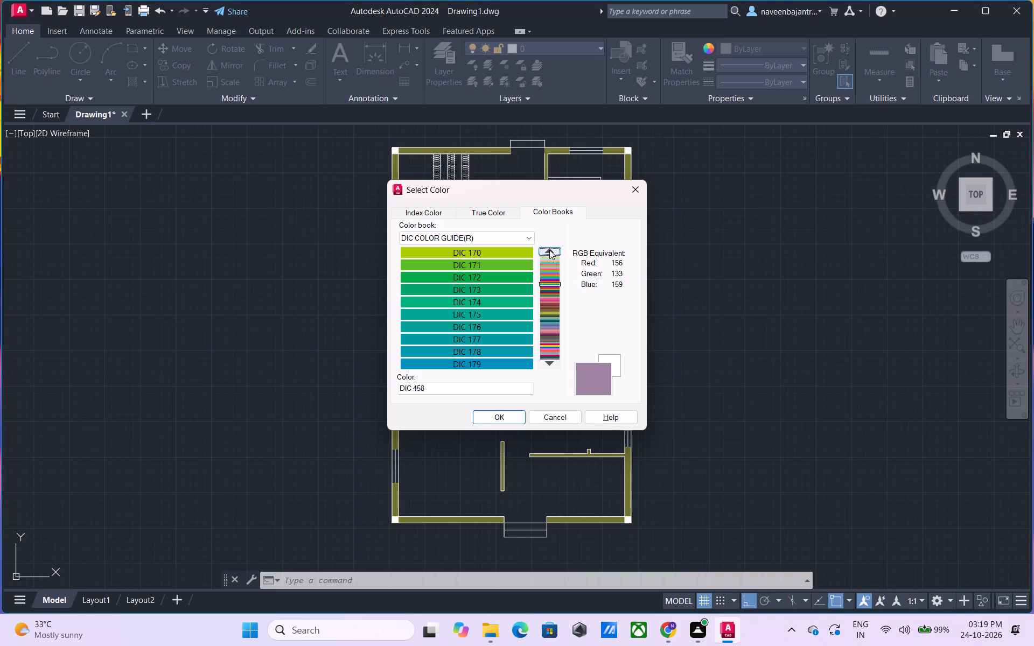
left_click(549, 250)
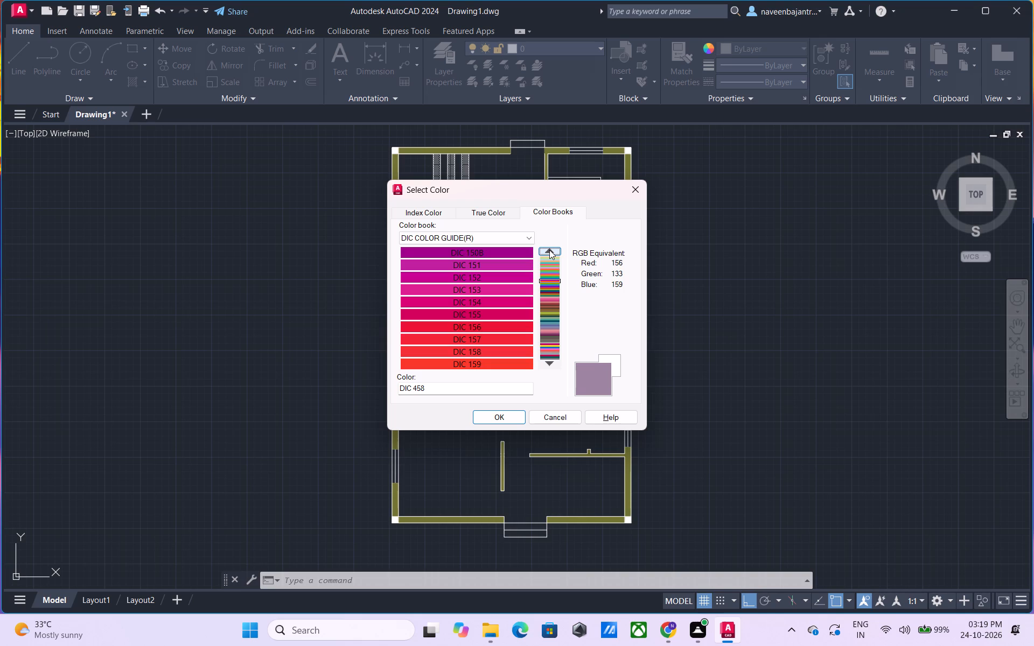
Examine the DIC COLOR GUIDE(R) swatches further backward from DIC 150 through DIC 31 for the current object color.
left_click(549, 250)
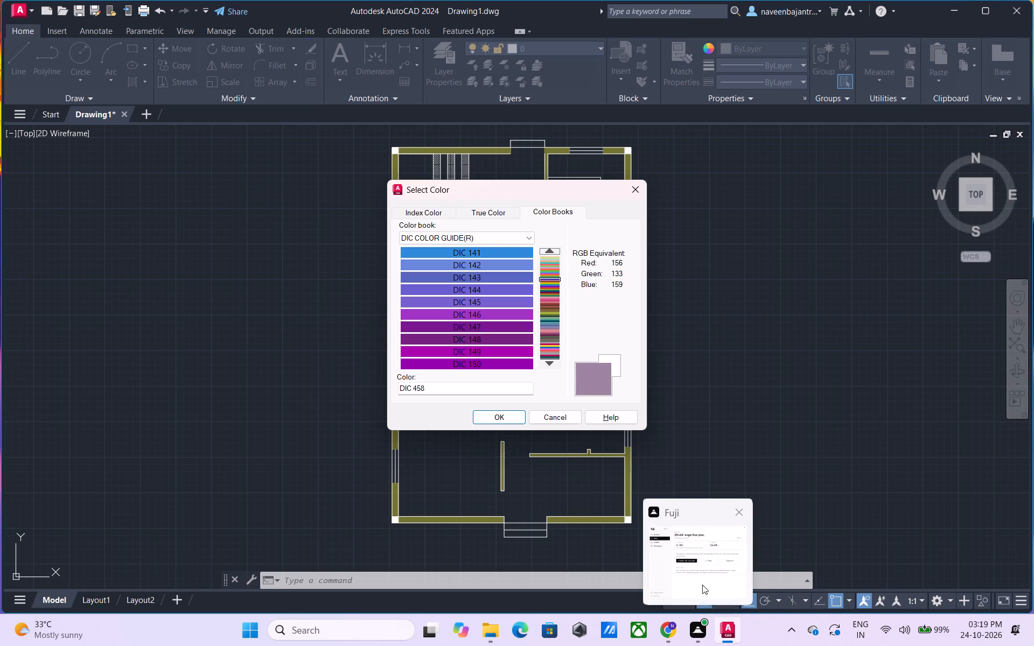
left_click(549, 249)
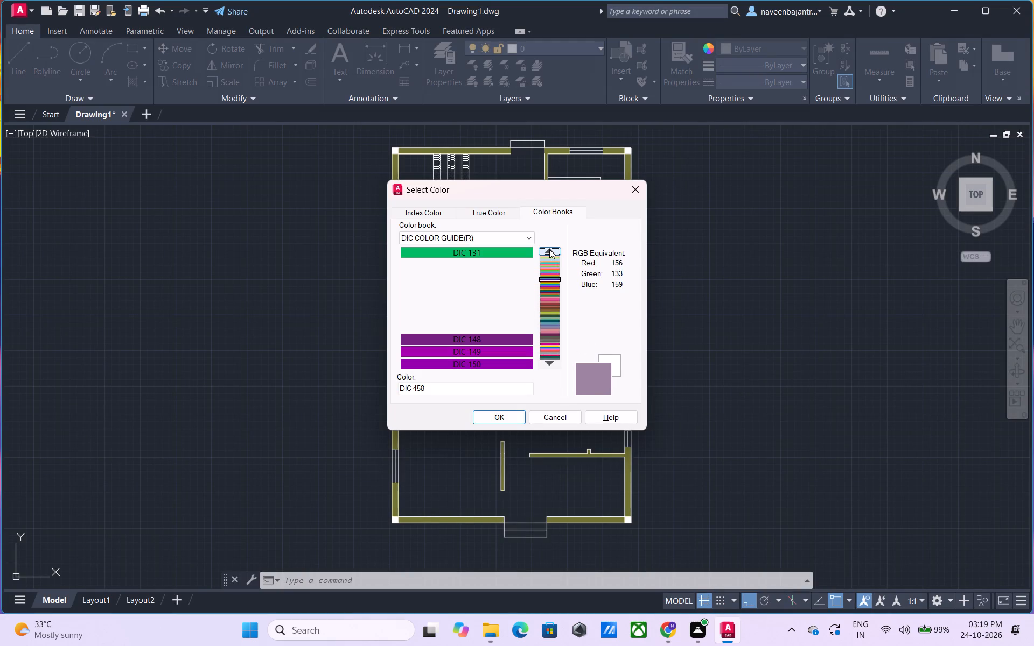
left_click(549, 249)
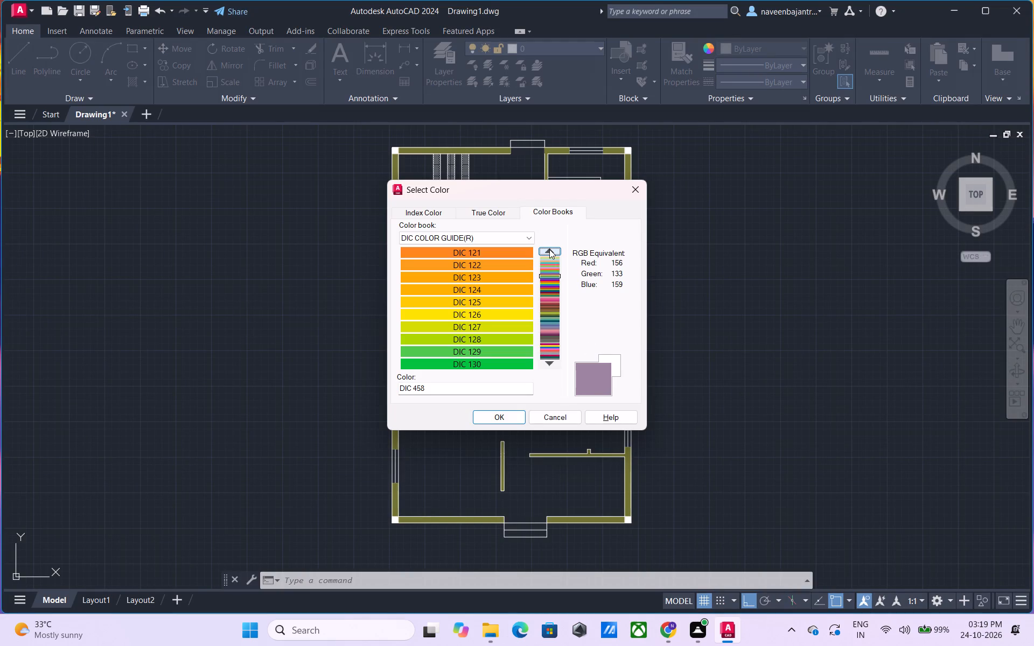
left_click(549, 249)
left_click(549, 249)
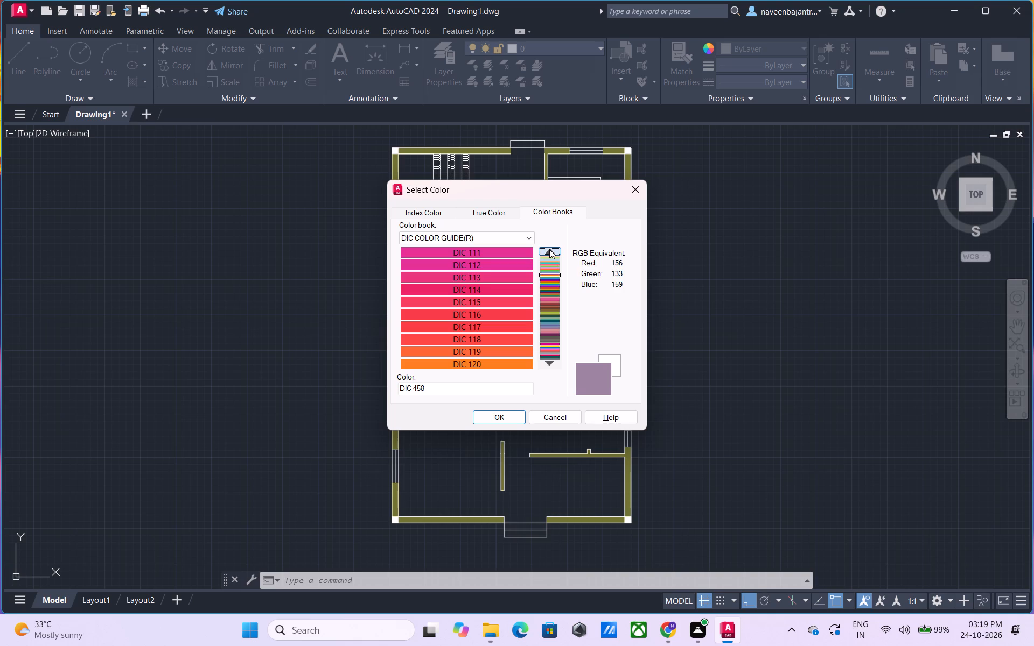
left_click(549, 249)
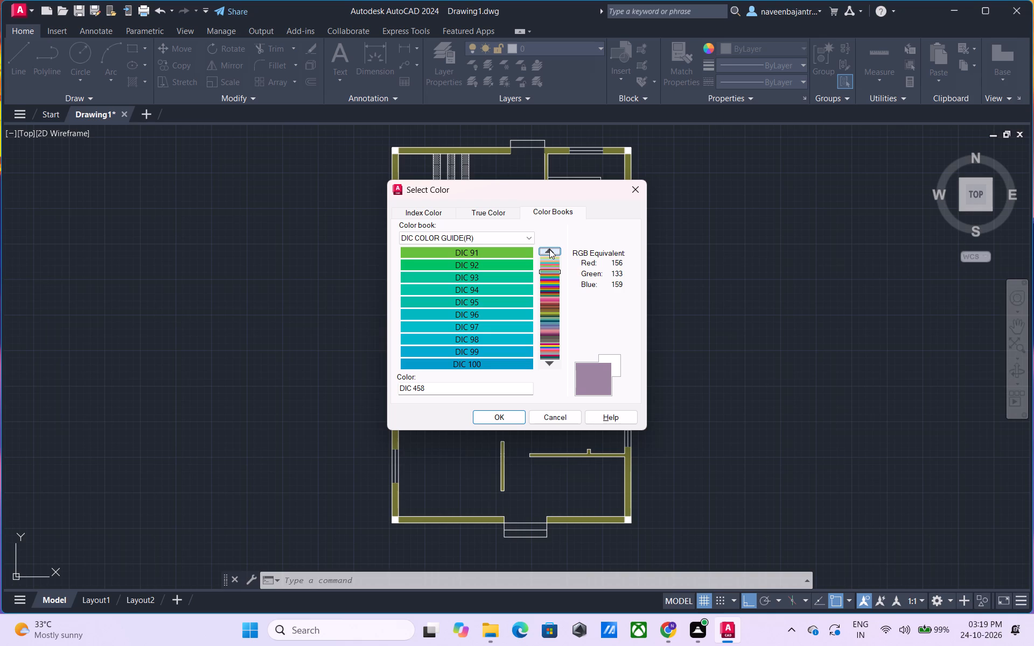
left_click(549, 249)
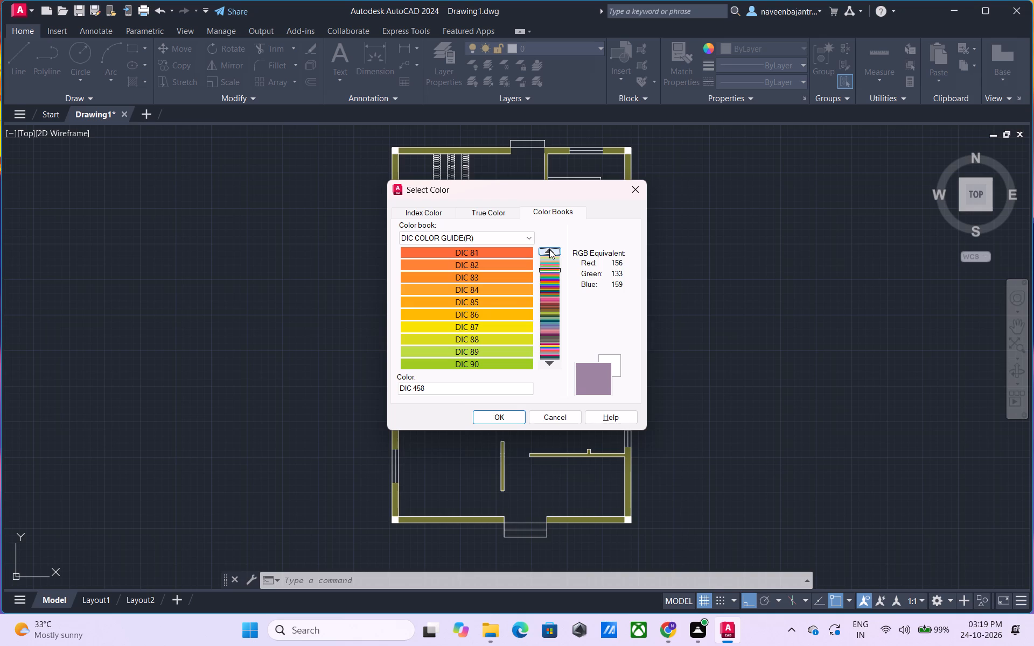
left_click(549, 249)
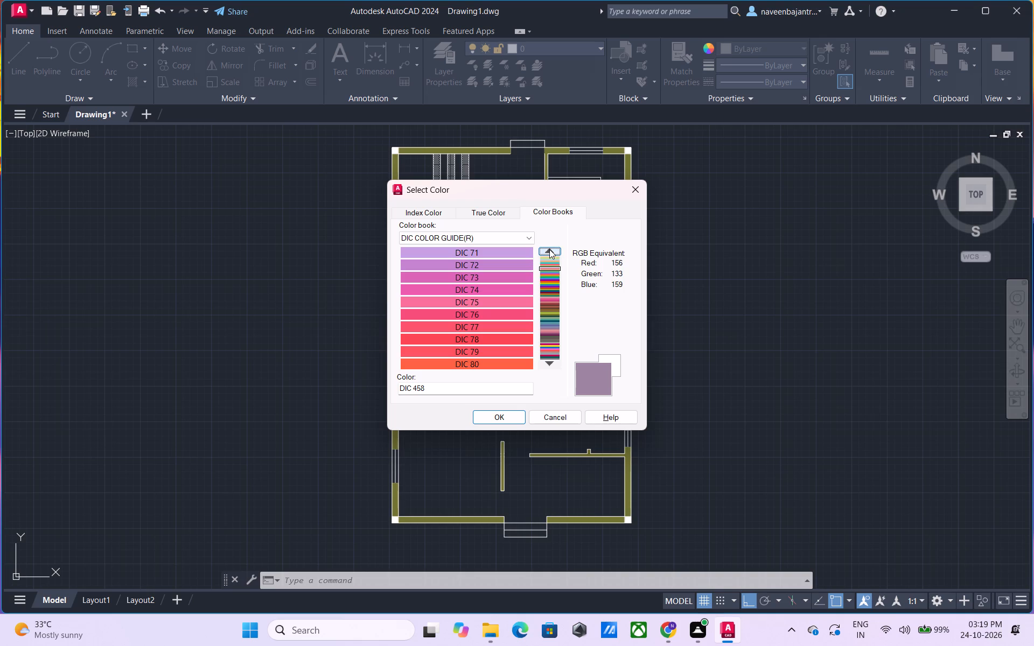
left_click(549, 249)
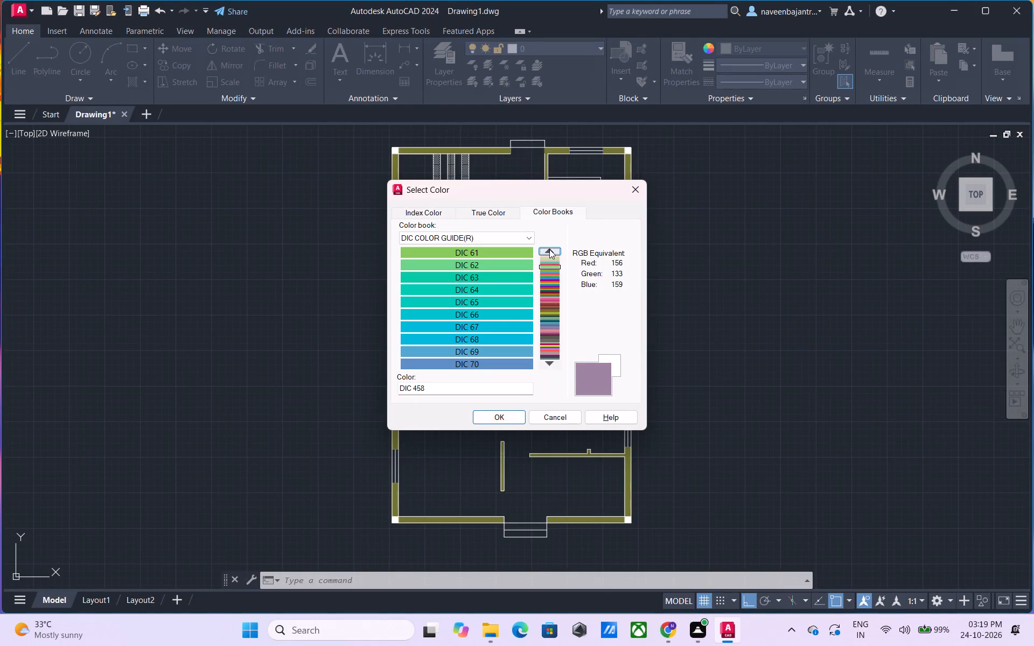
left_click(549, 249)
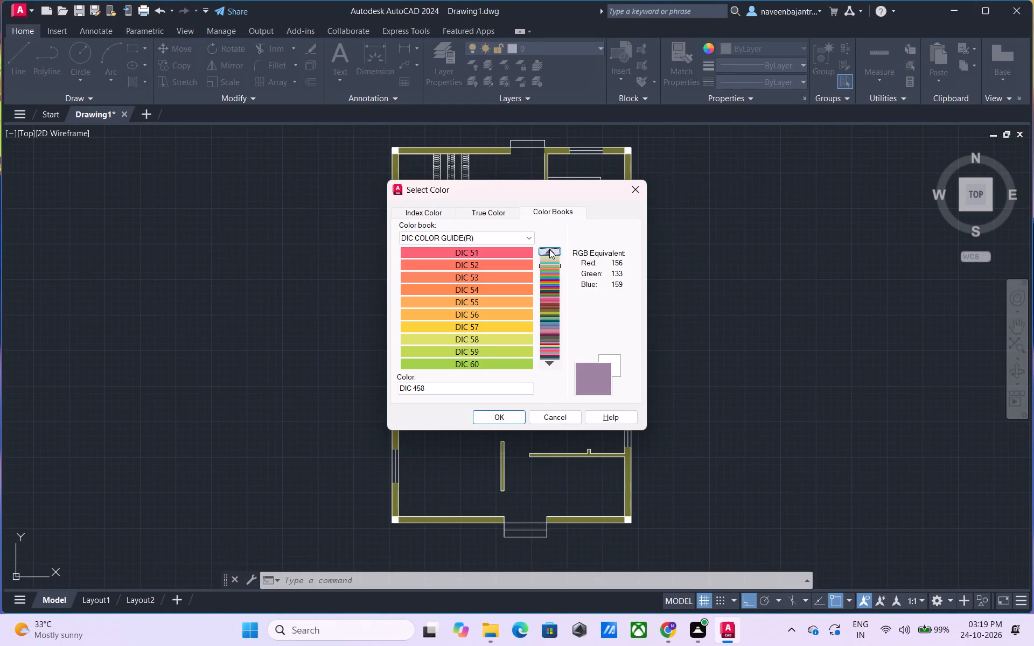
left_click(549, 249)
left_click(549, 249)
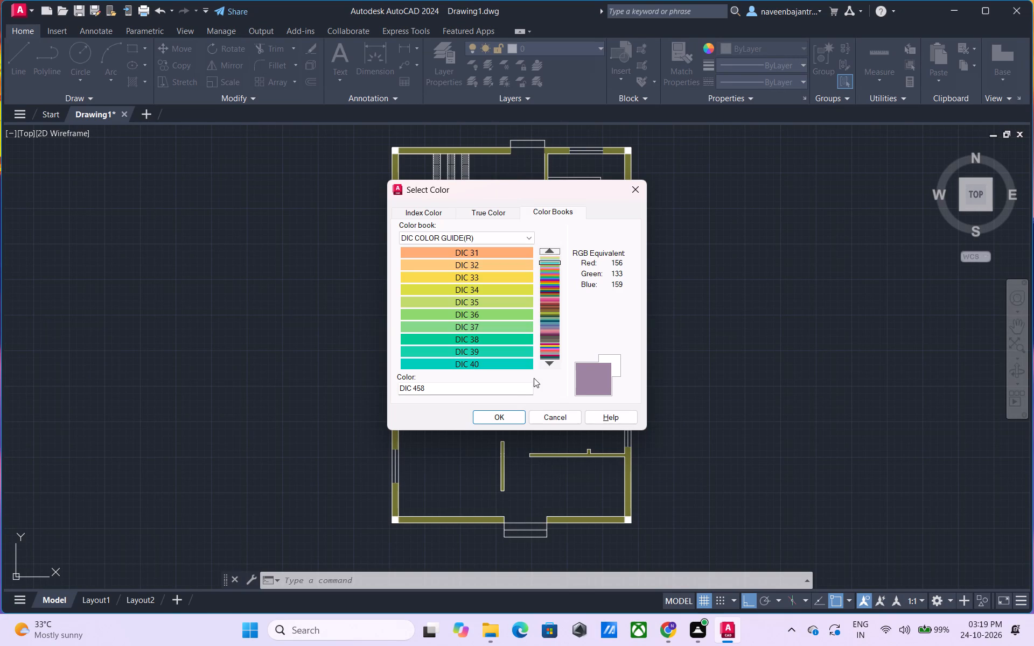
Examine the DIC COLOR GUIDE(R) swatches forward from DIC 41 through DIC 159 for the current object color.
left_click(555, 364)
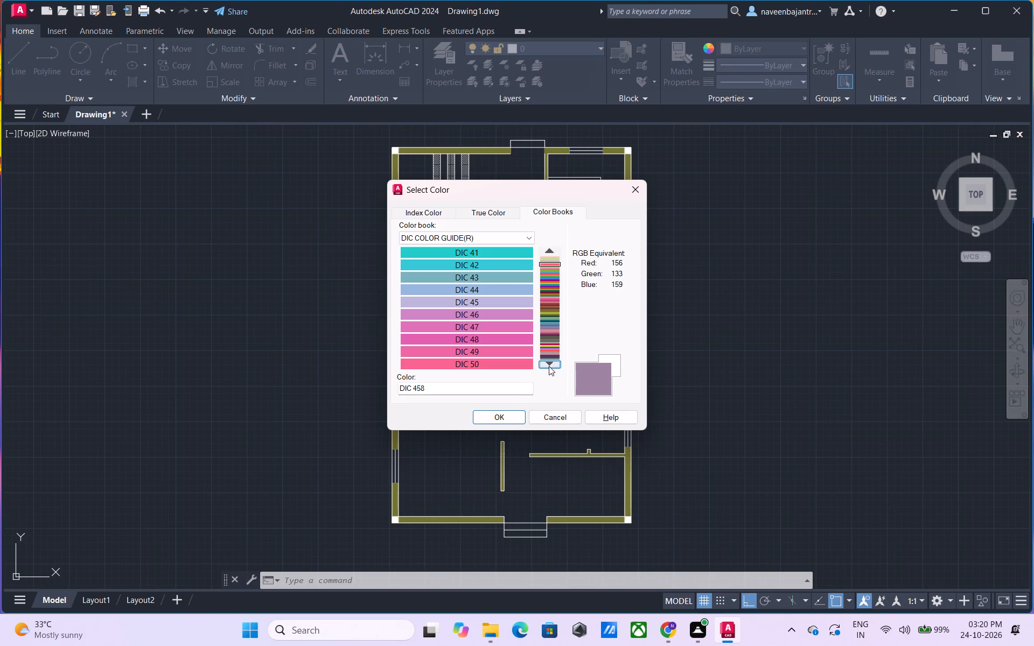
left_click(549, 366)
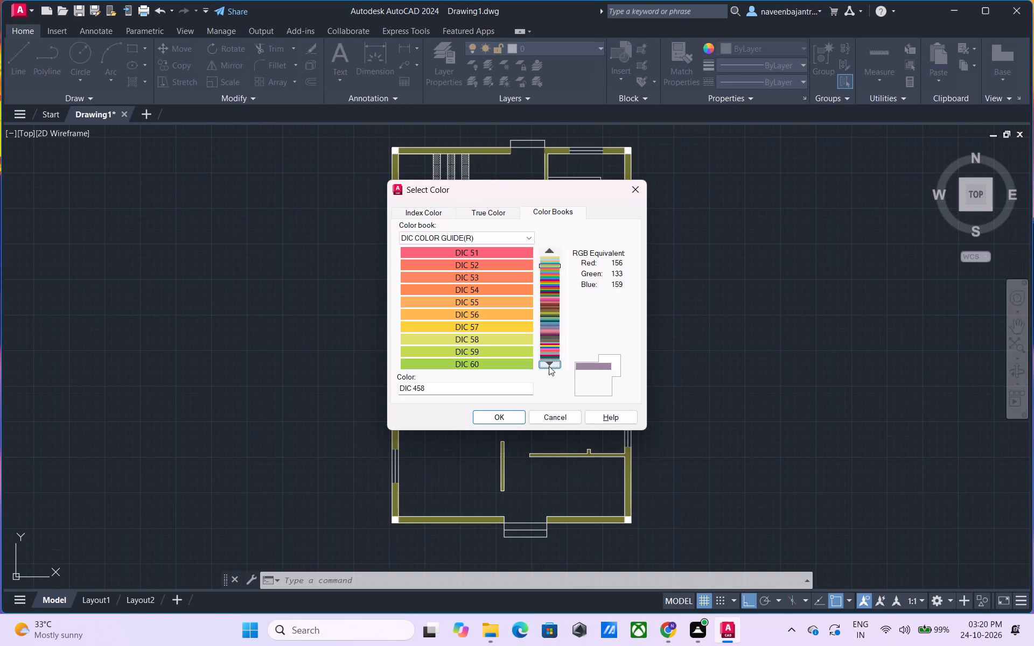
left_click(549, 366)
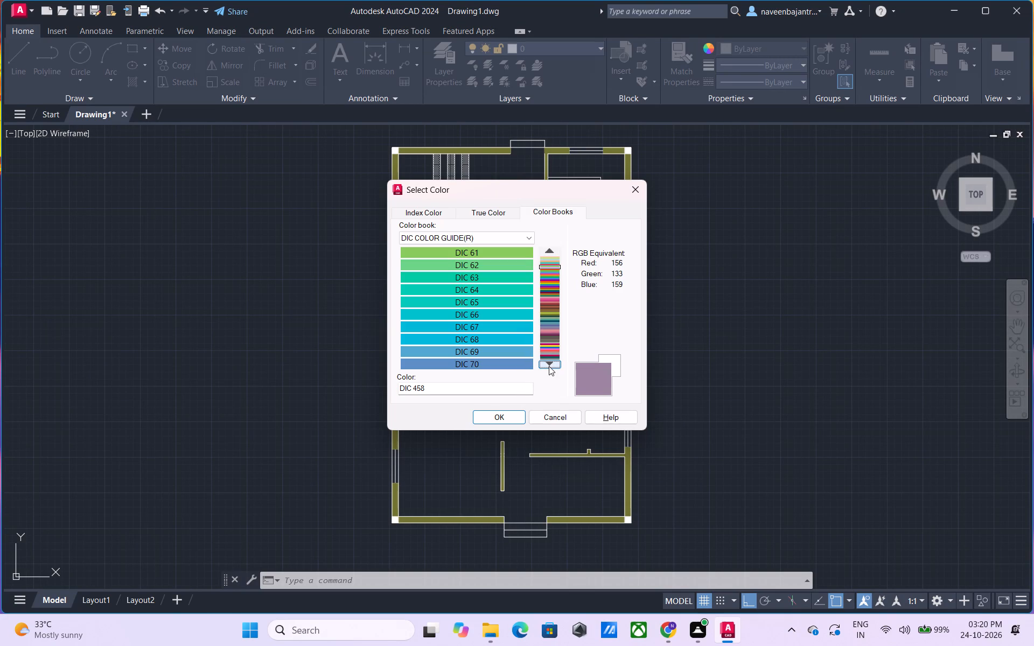
left_click(549, 366)
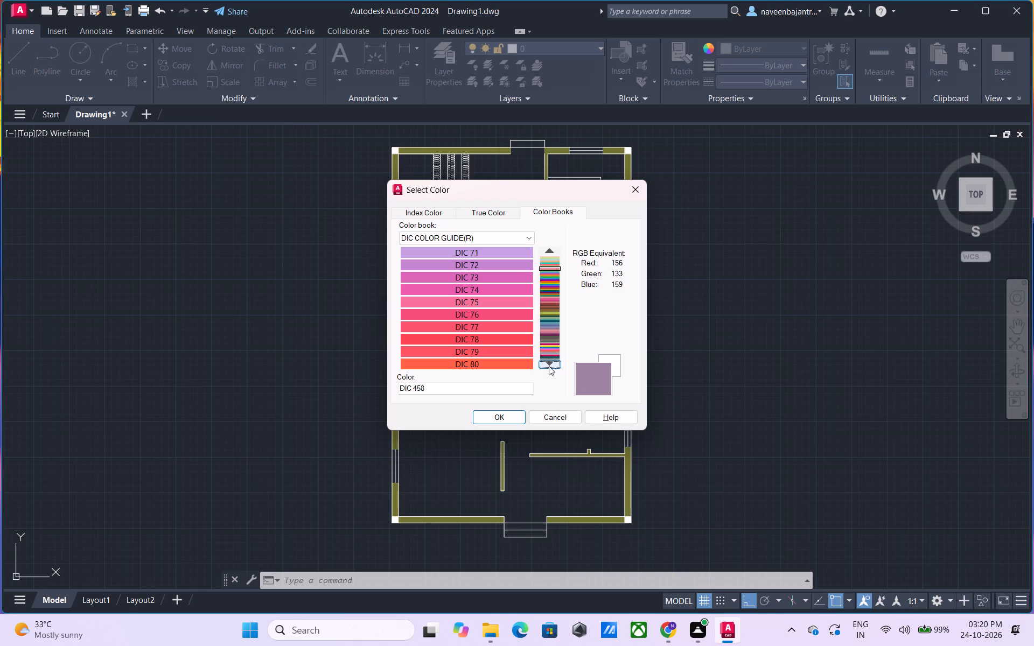
left_click(549, 366)
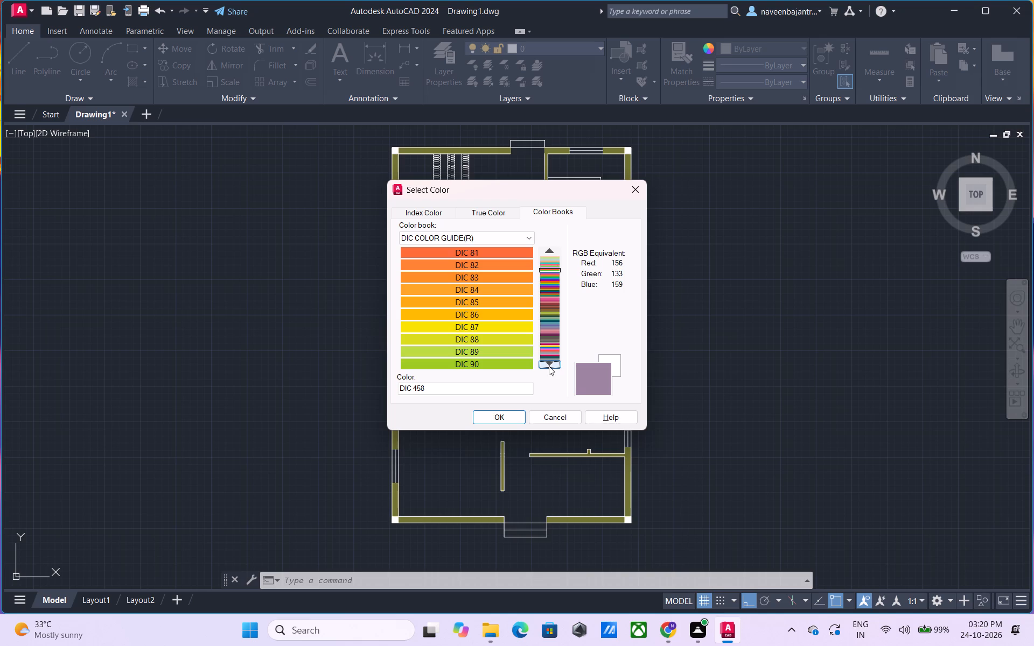
left_click(549, 366)
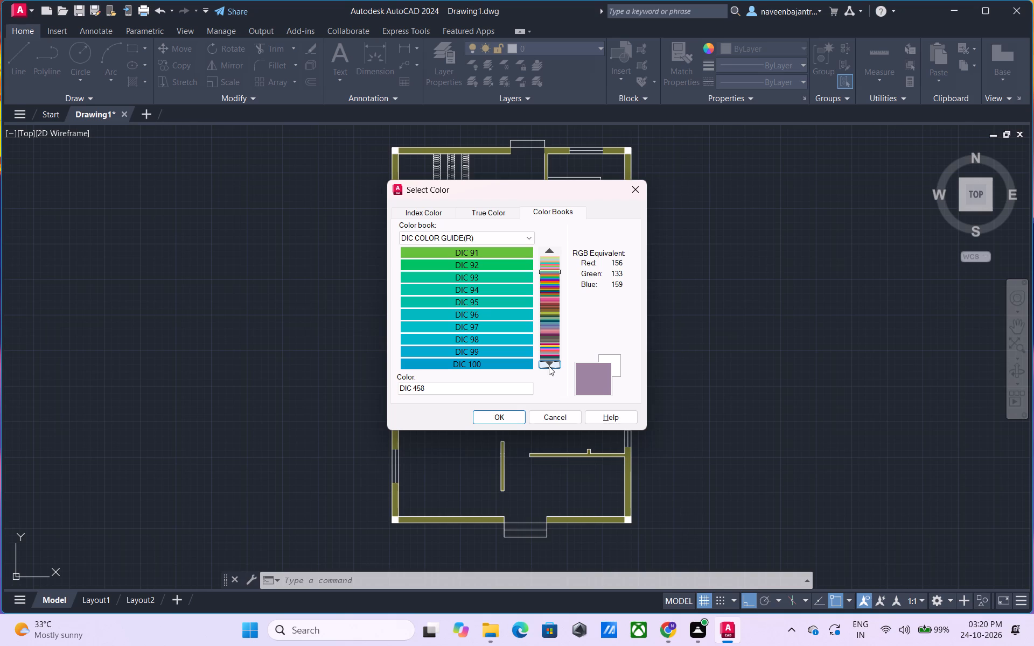
left_click(549, 366)
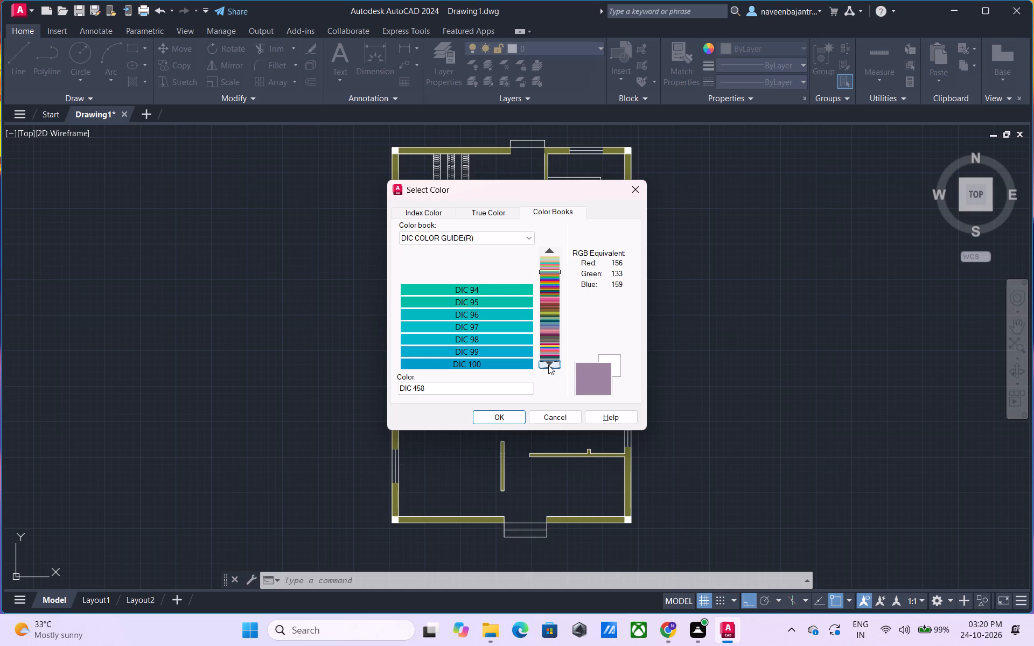
left_click(548, 365)
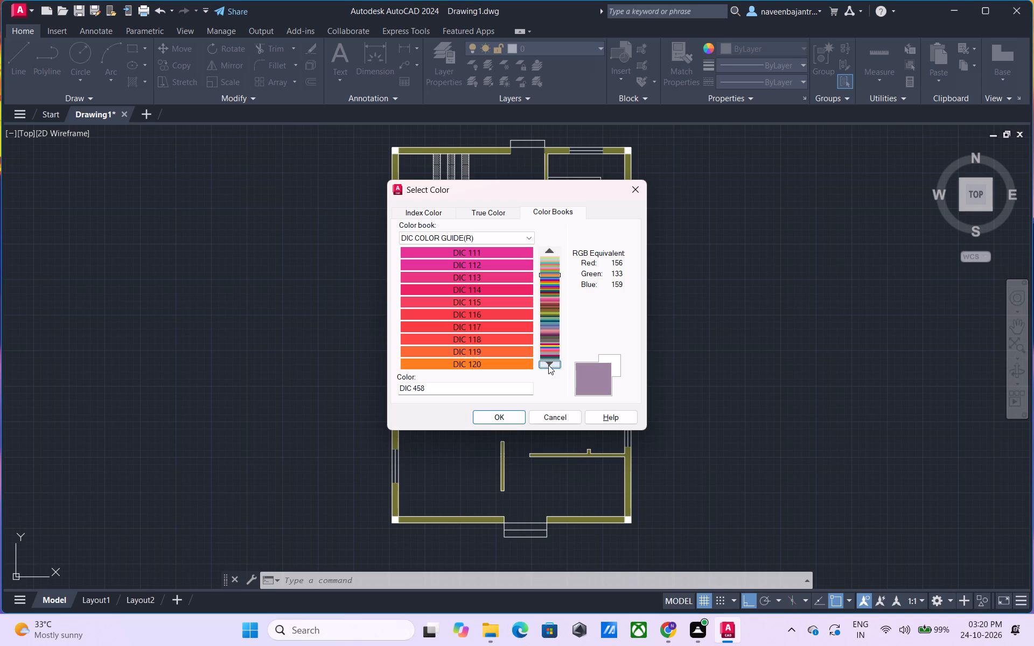
left_click(548, 365)
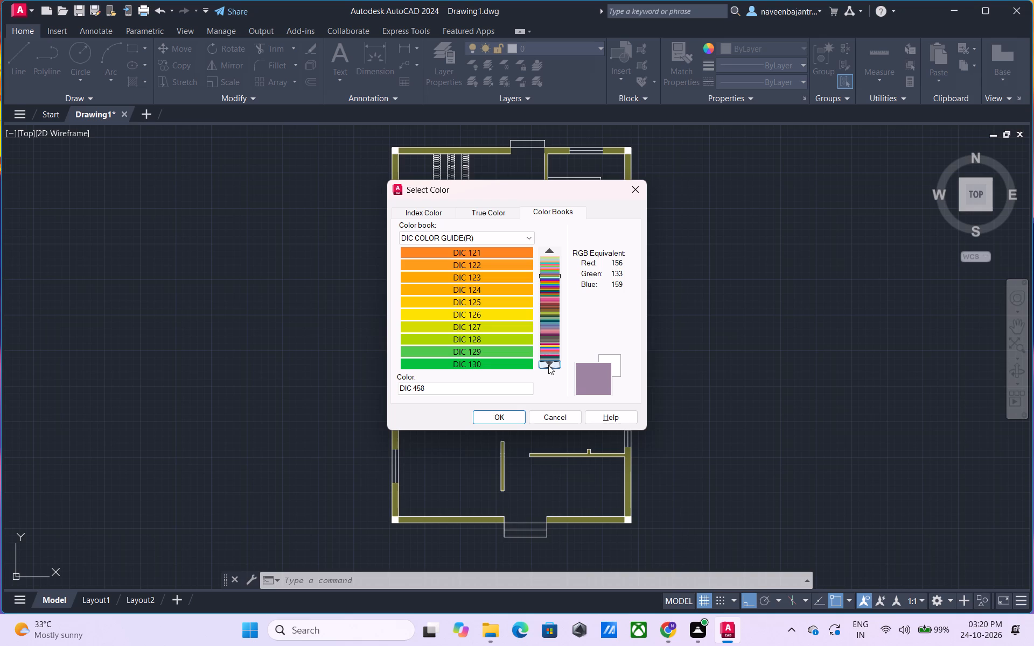
left_click(548, 365)
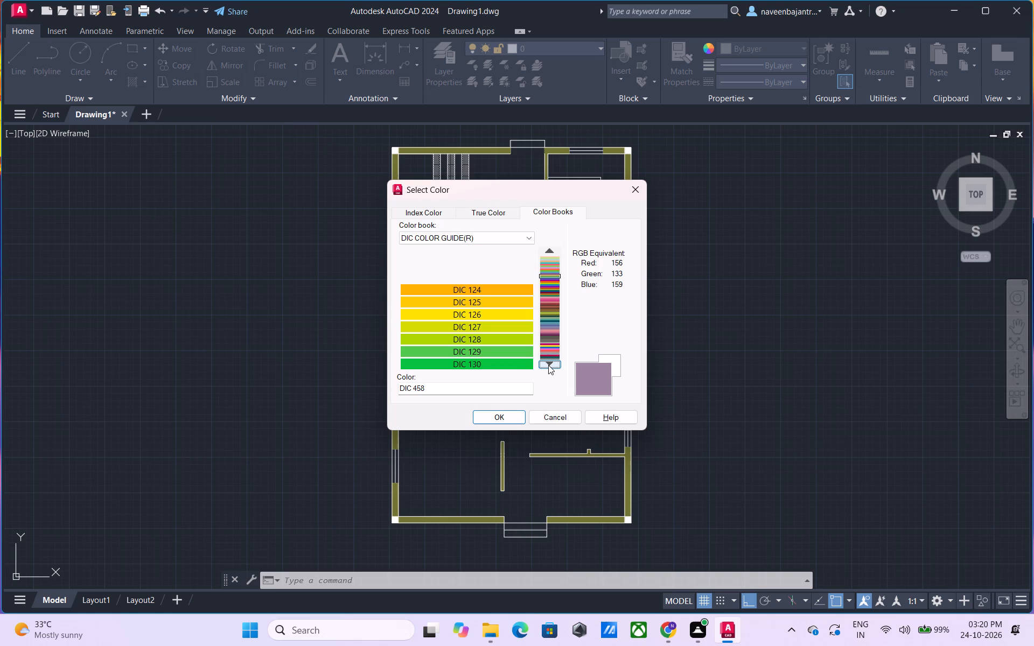
left_click(548, 365)
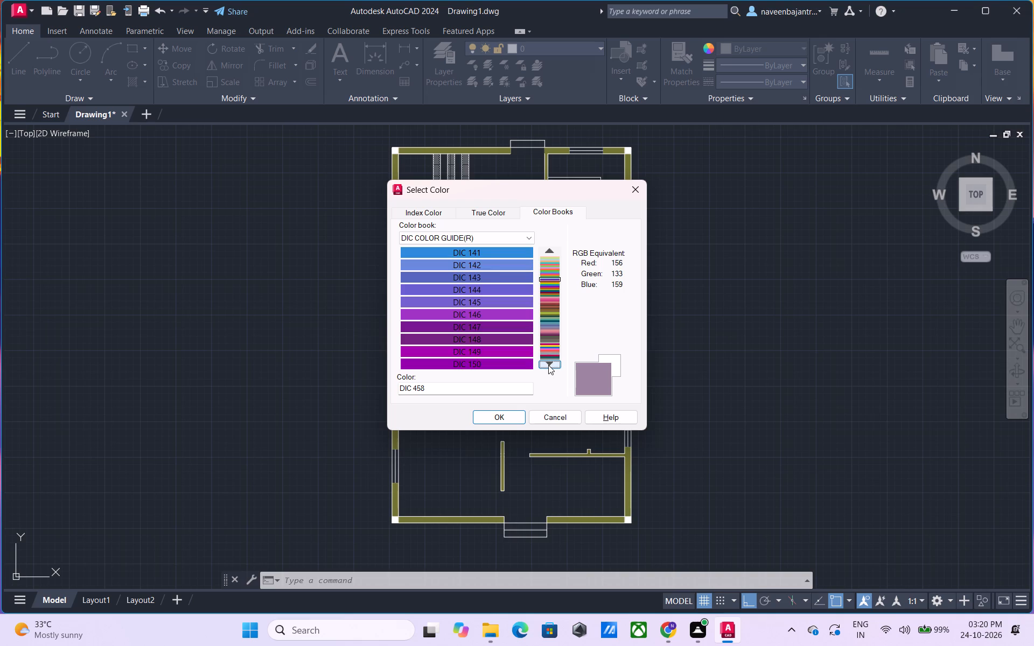
left_click(548, 365)
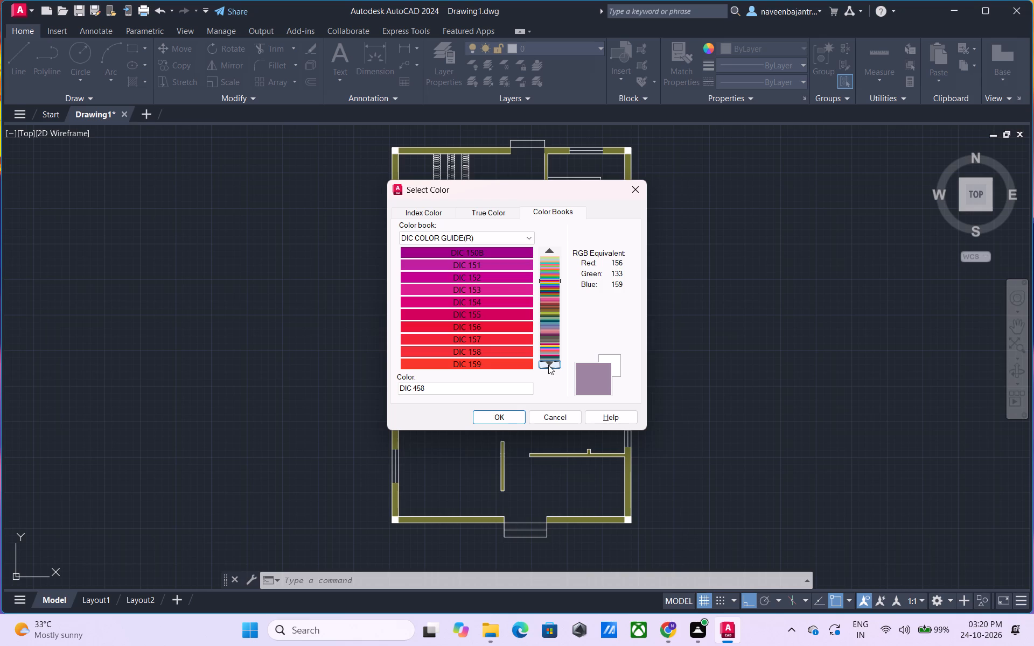
Examine the DIC COLOR GUIDE(R) swatches further forward from DIC 160 through DIC 269 for the current object color.
left_click(548, 365)
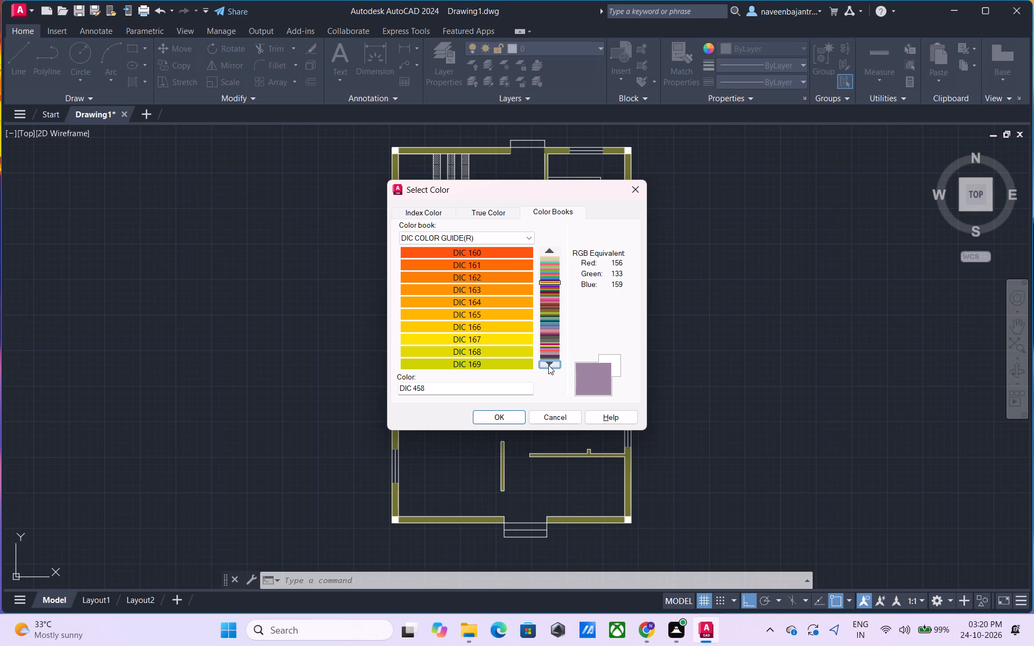
left_click(548, 365)
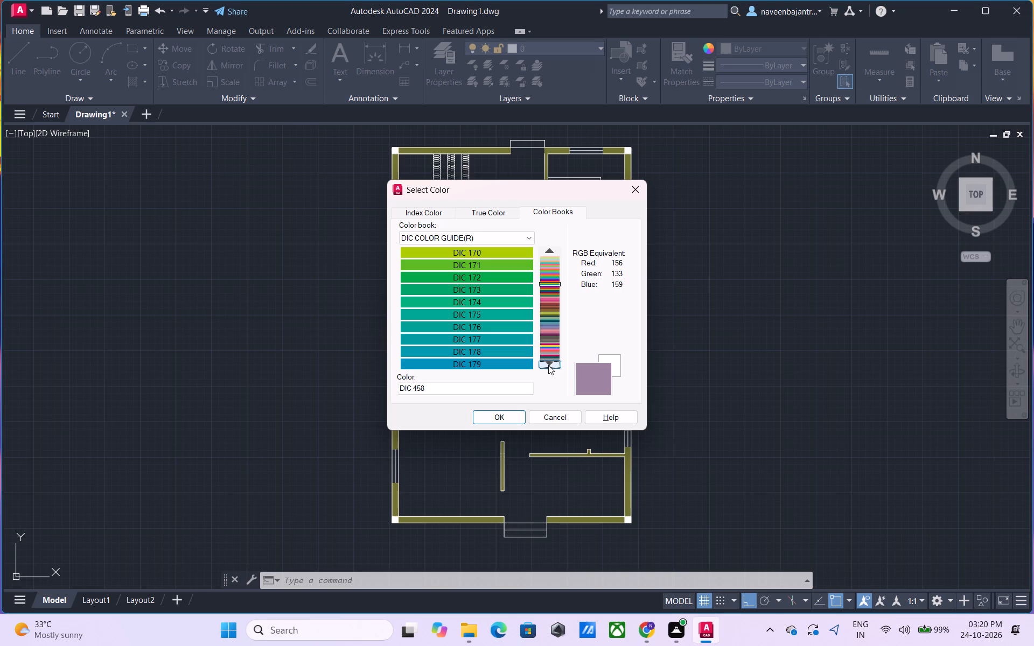
left_click(548, 365)
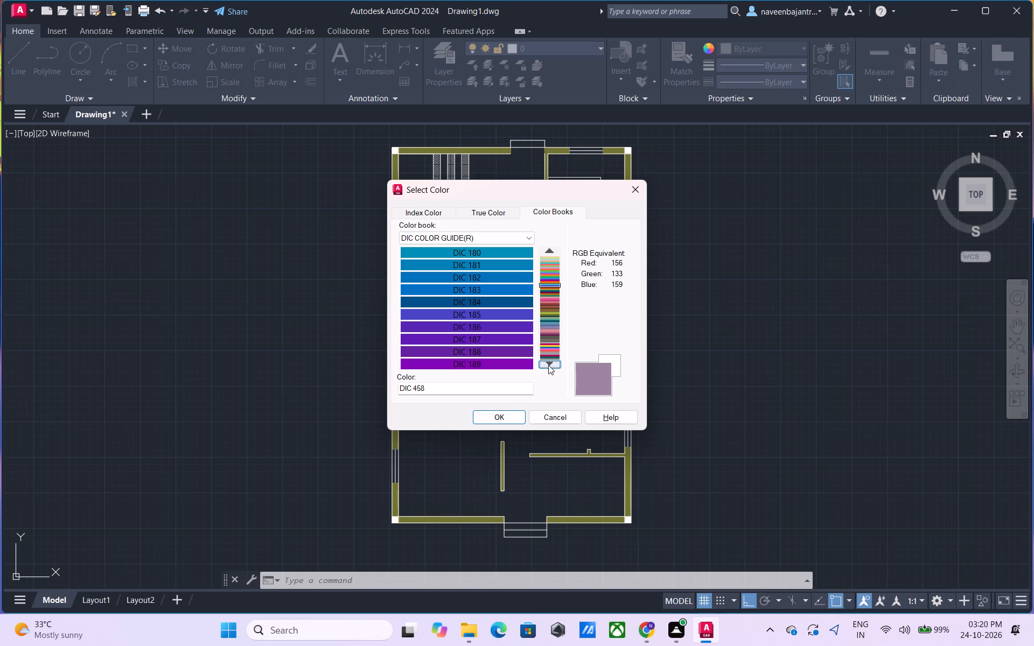
left_click(548, 365)
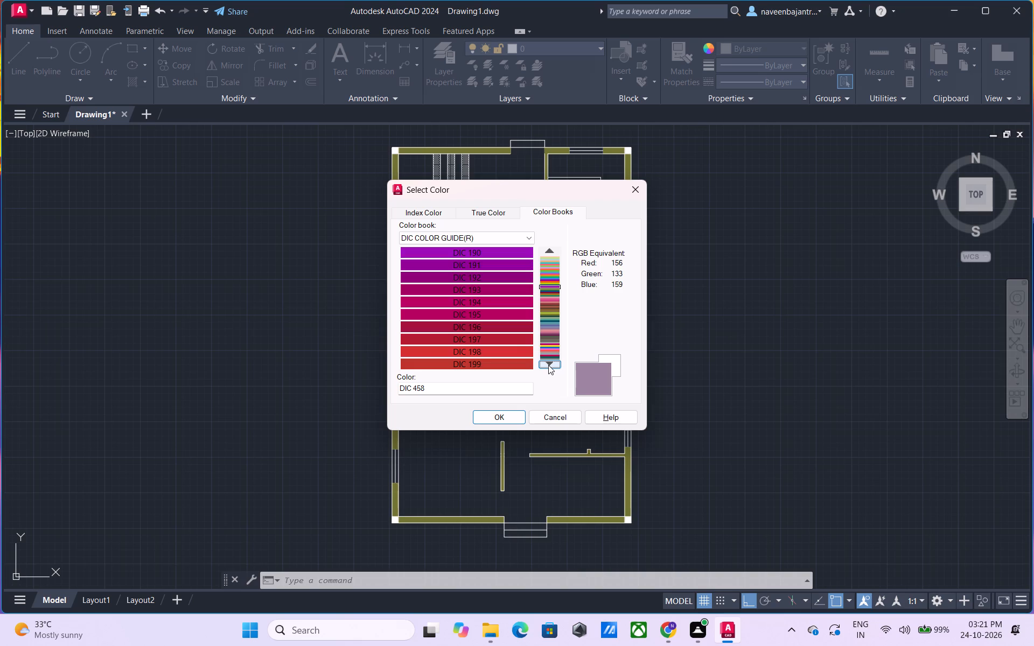
left_click(548, 365)
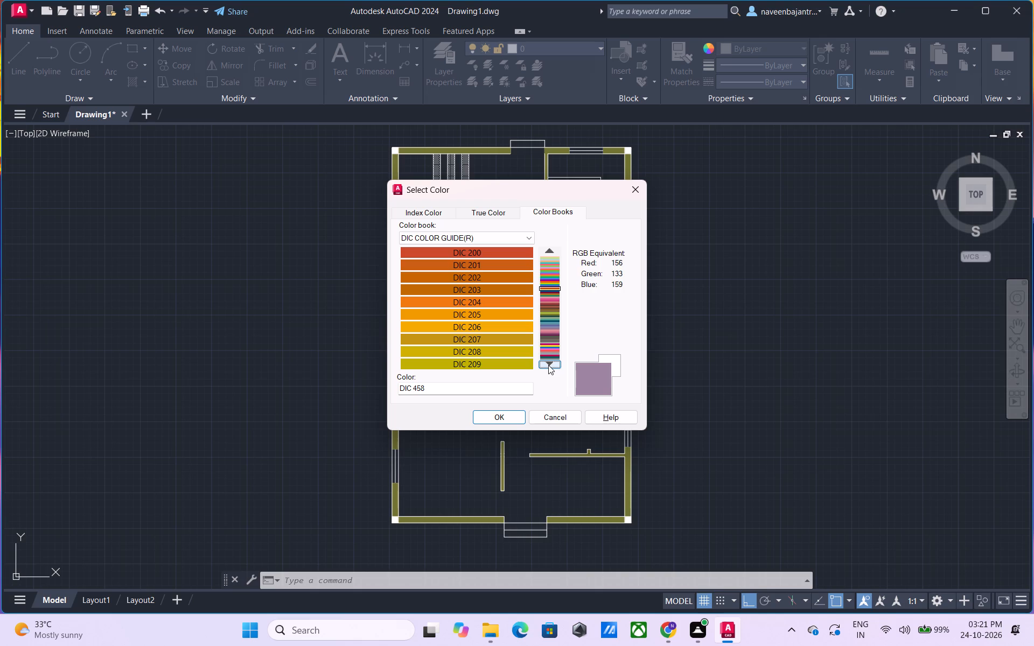
left_click(548, 365)
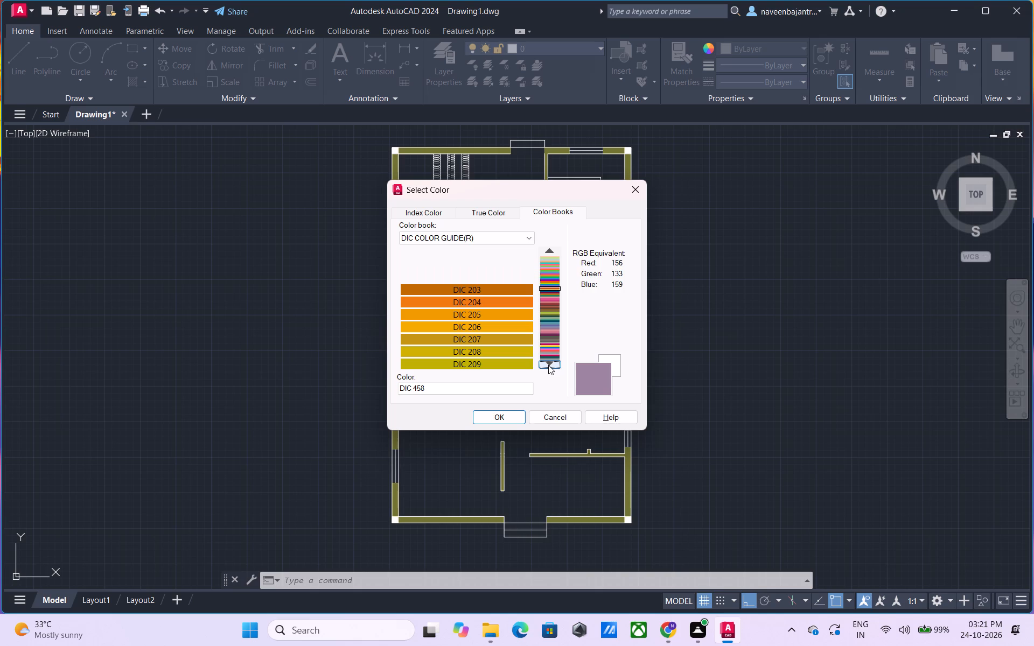
left_click(548, 365)
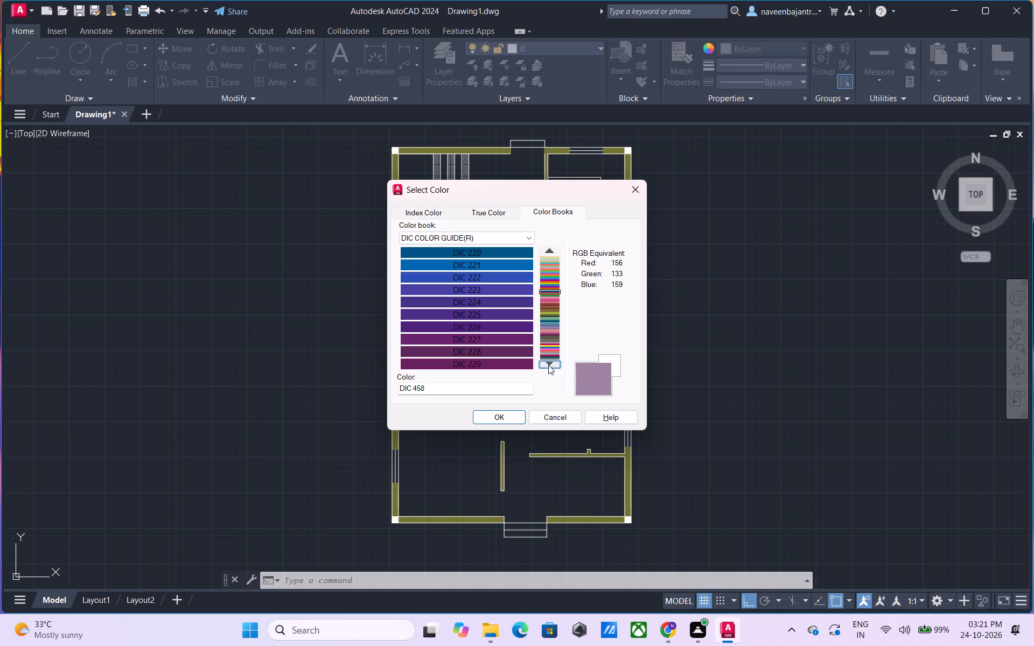
left_click(548, 365)
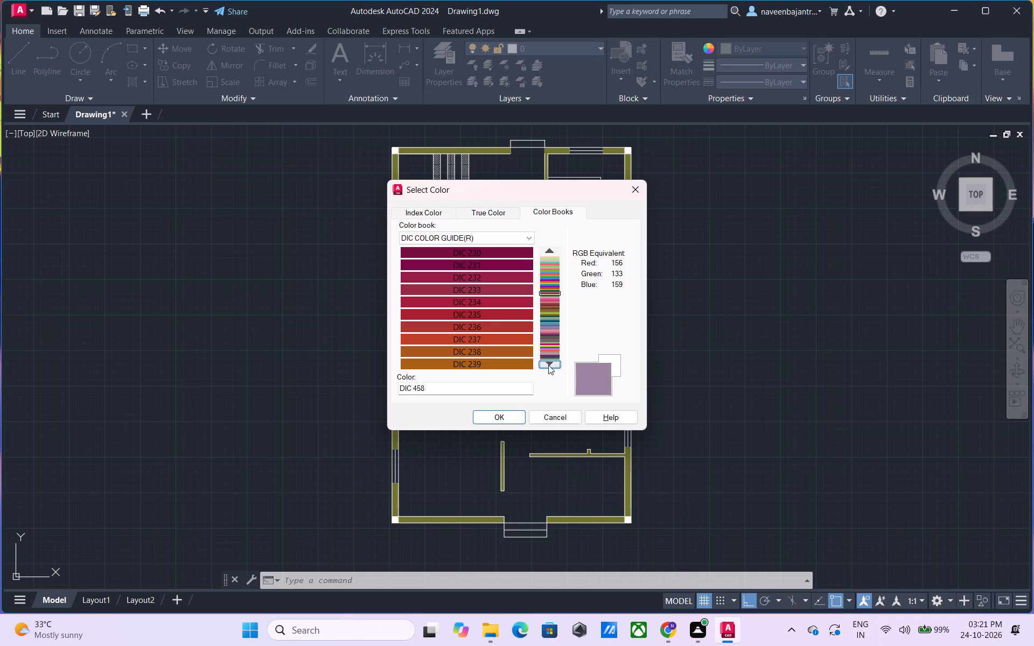
left_click(548, 365)
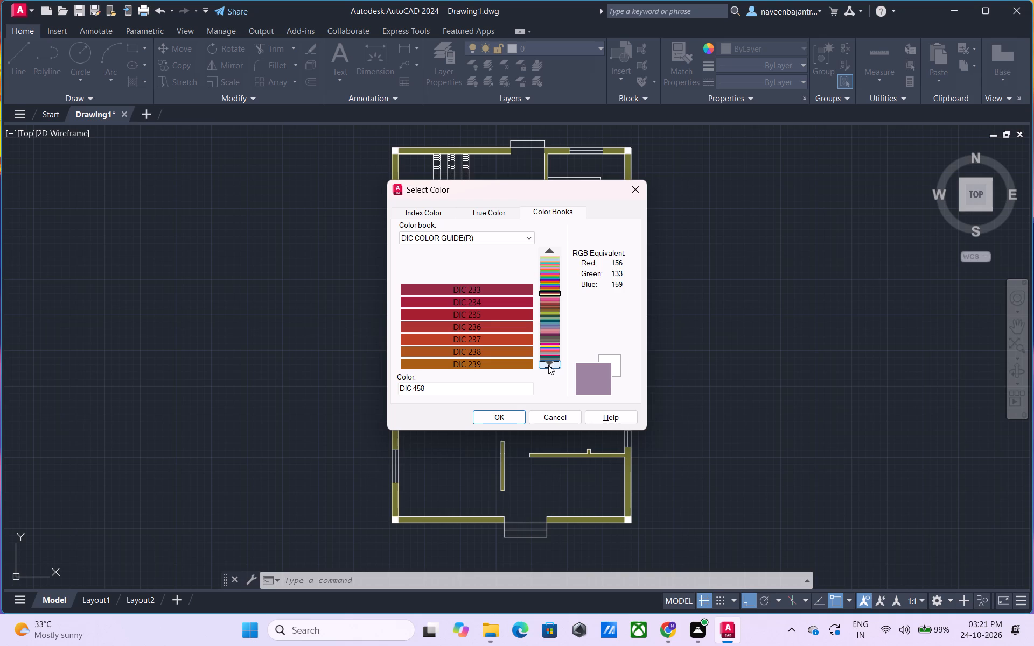
left_click(548, 365)
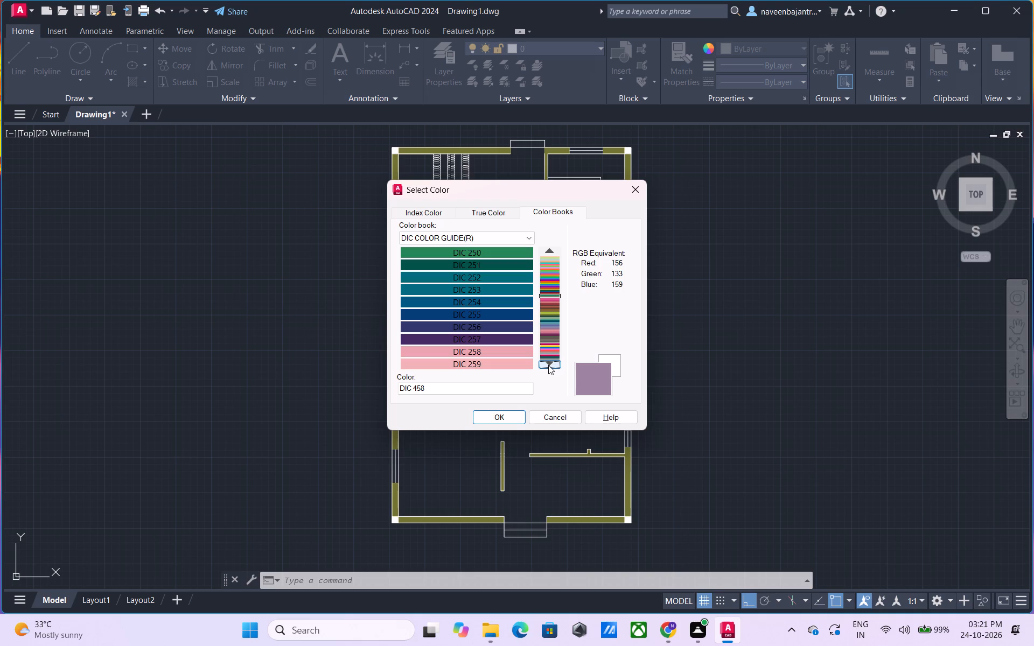
left_click(548, 365)
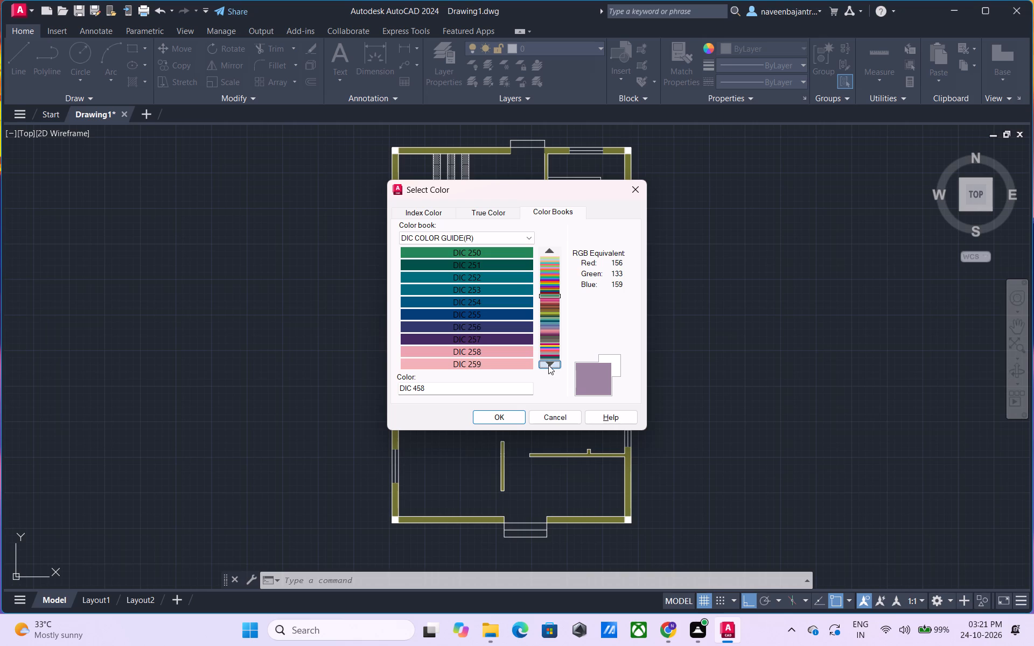
Examine the DIC COLOR GUIDE(R) swatches further forward from DIC 260 through DIC 379 for the current object color.
left_click(548, 365)
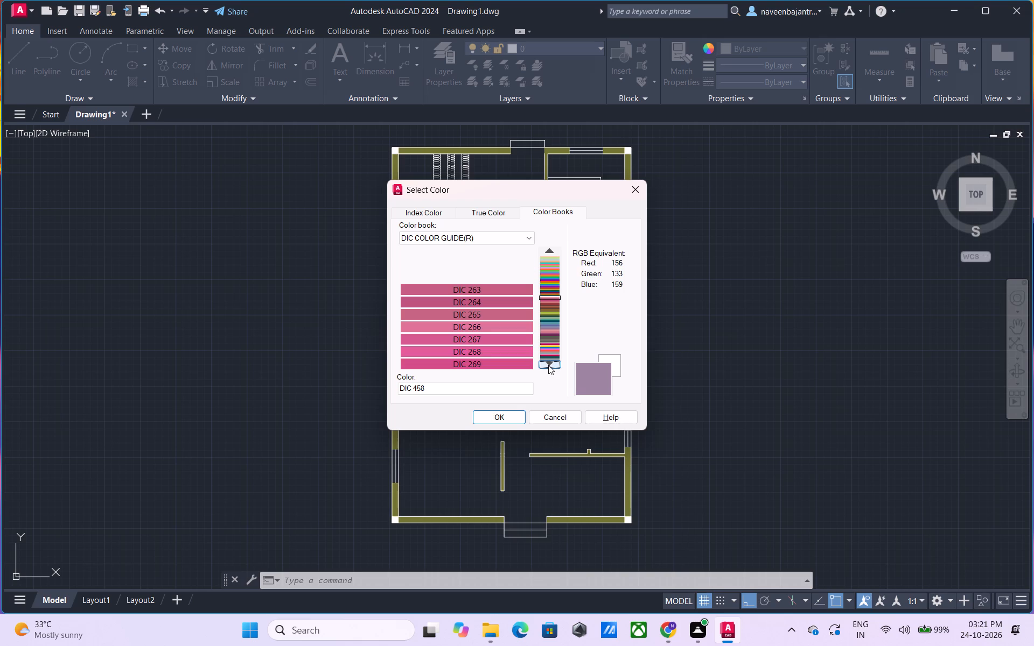
left_click(548, 365)
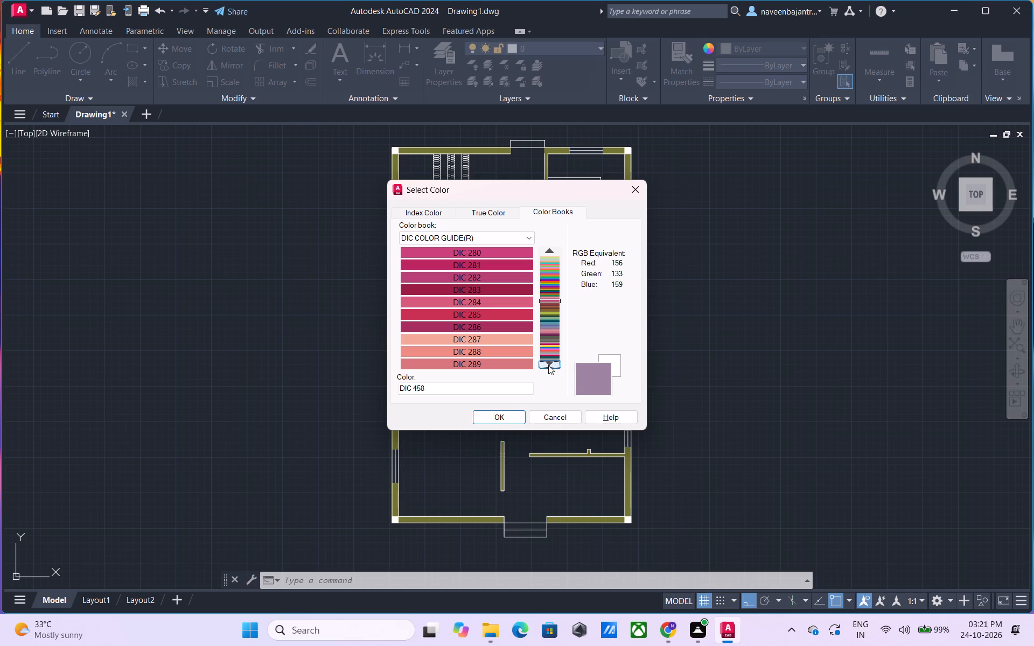
left_click(548, 365)
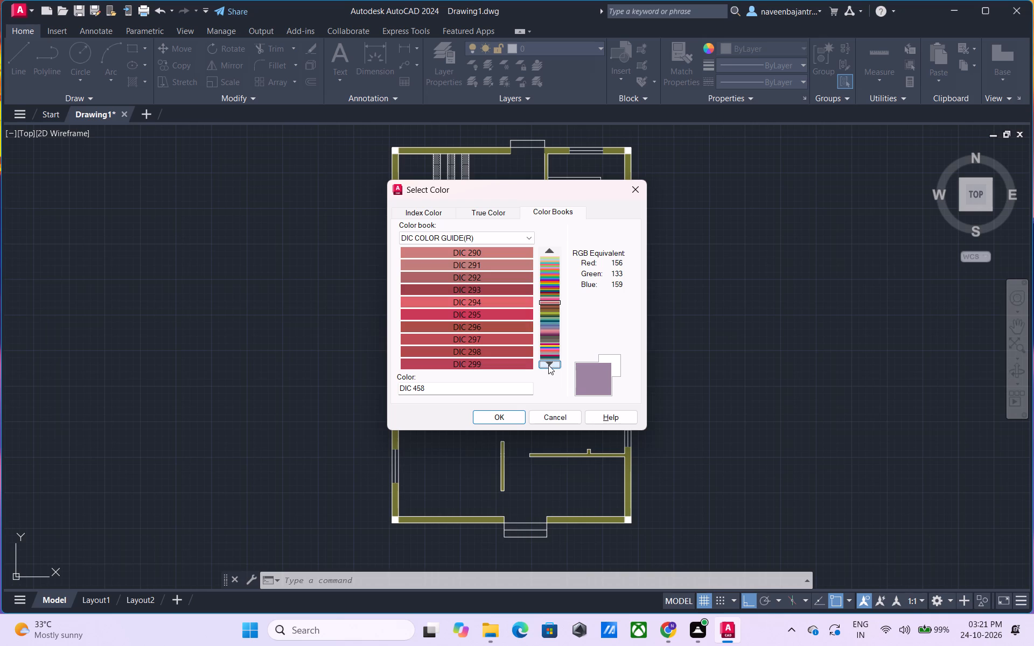
left_click(548, 365)
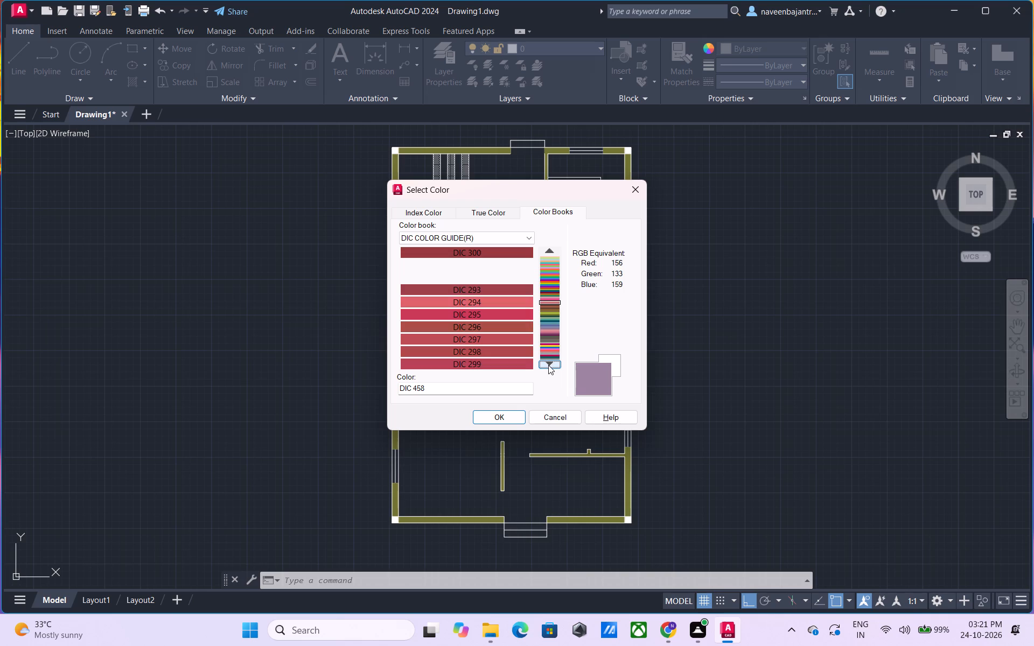
left_click(548, 365)
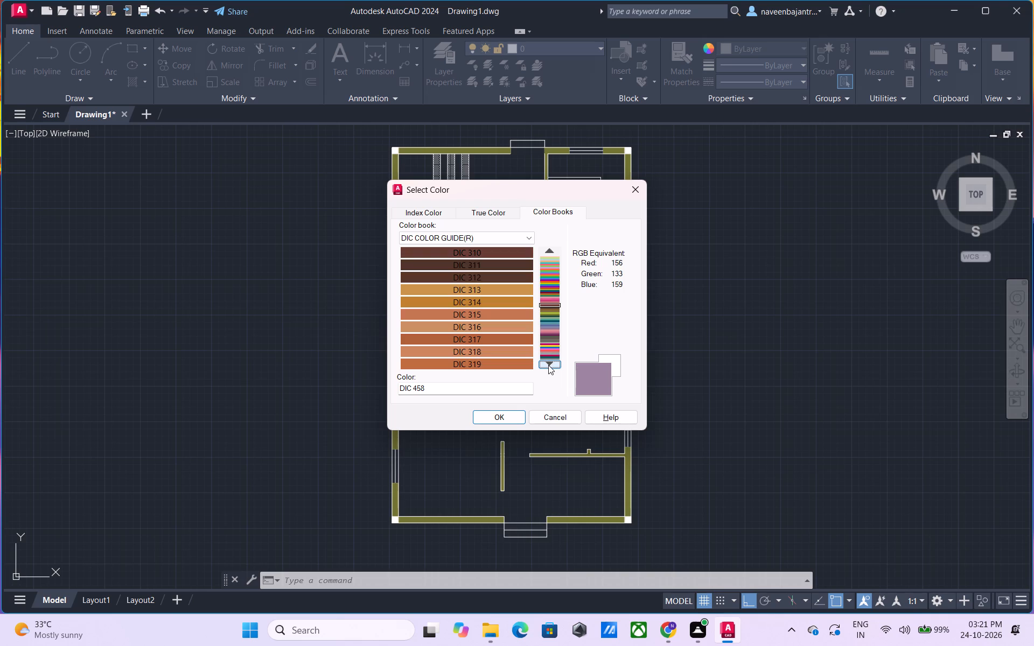
left_click(548, 365)
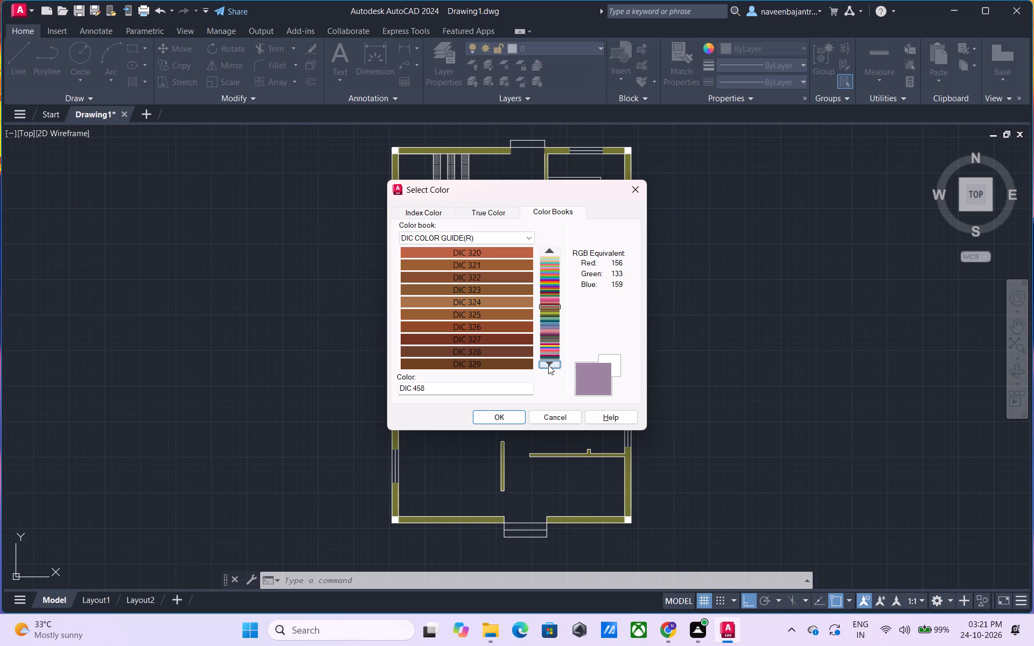
left_click(548, 365)
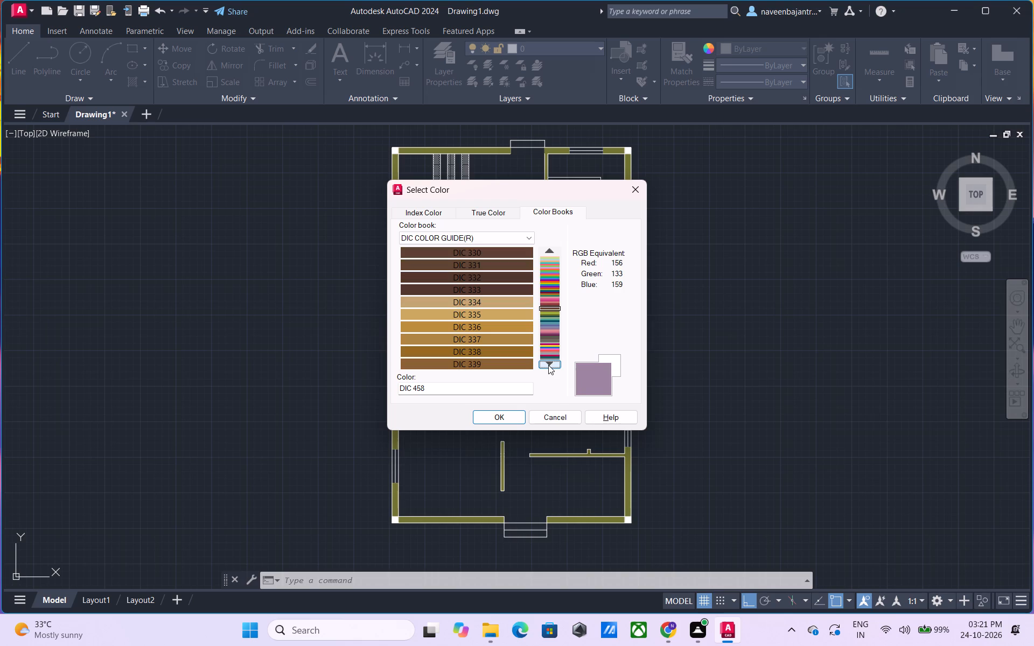
left_click(548, 365)
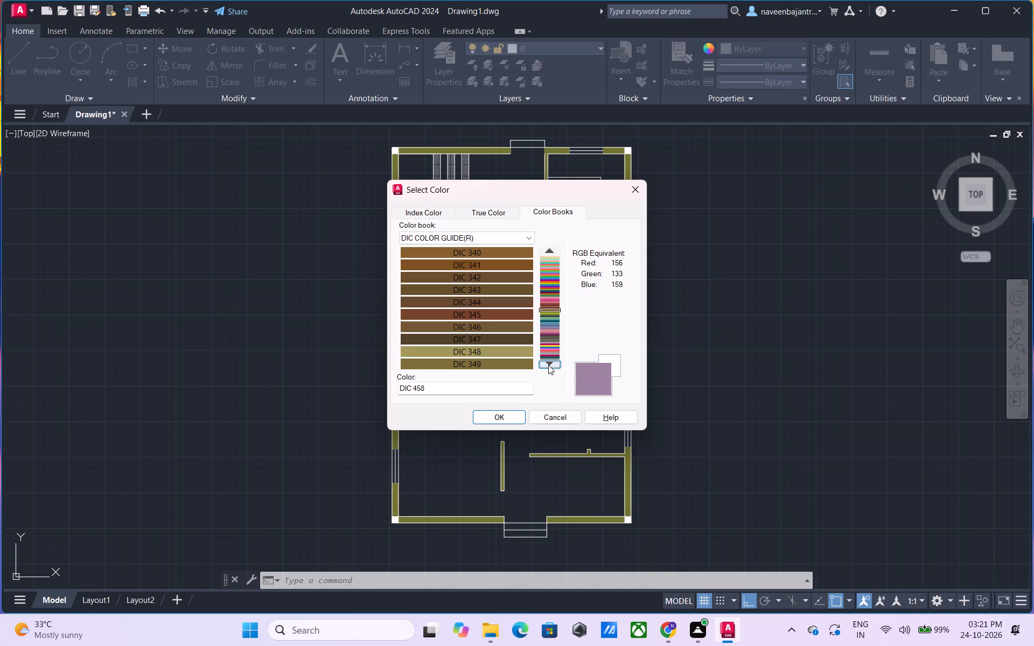
left_click(548, 365)
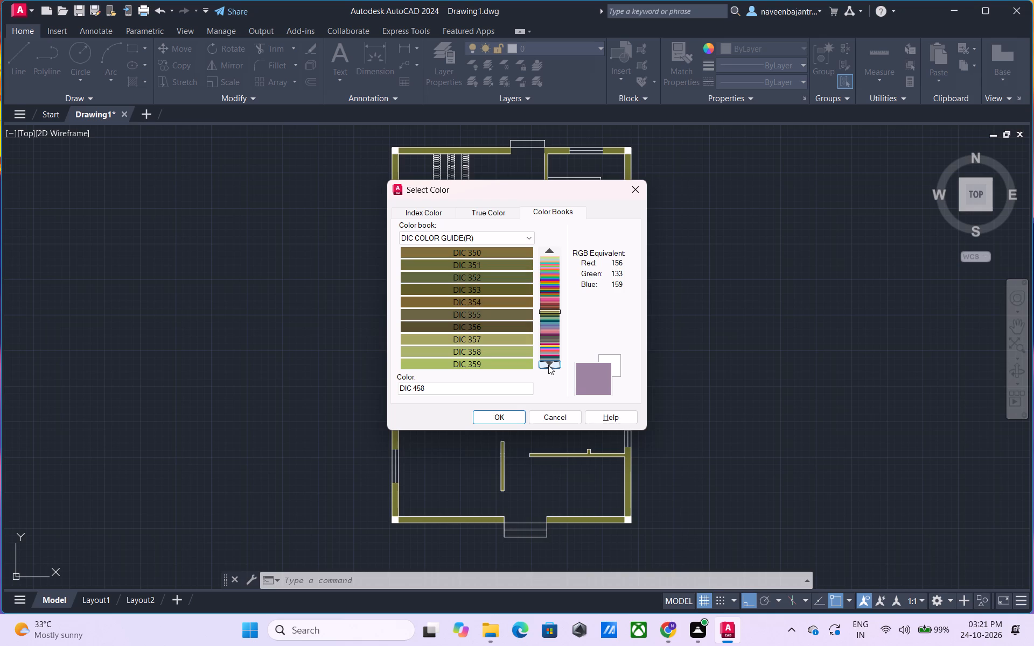
left_click(548, 365)
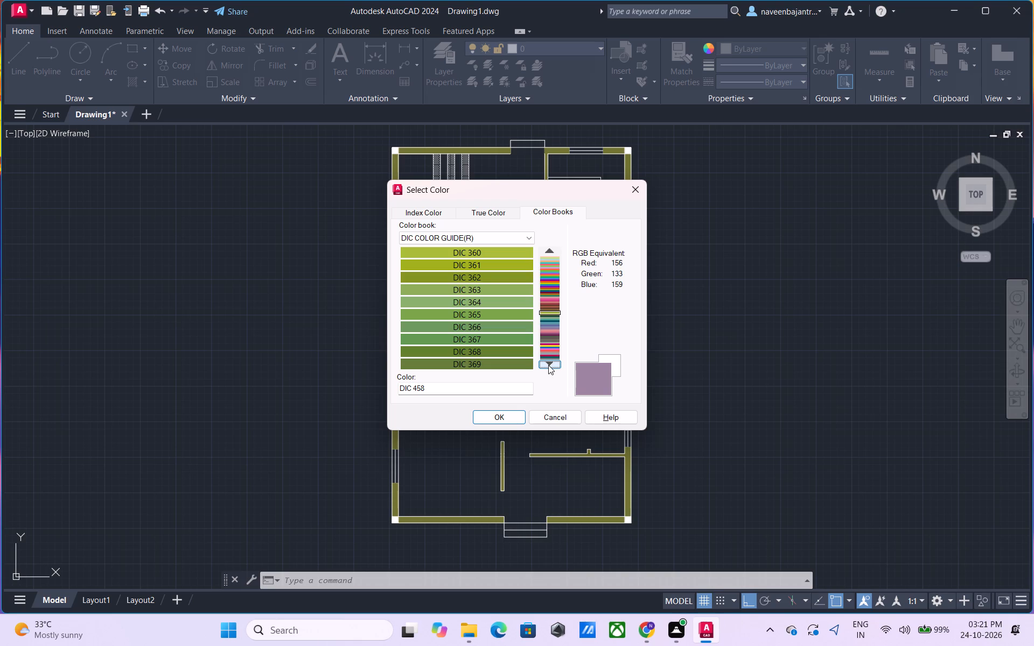
left_click(548, 365)
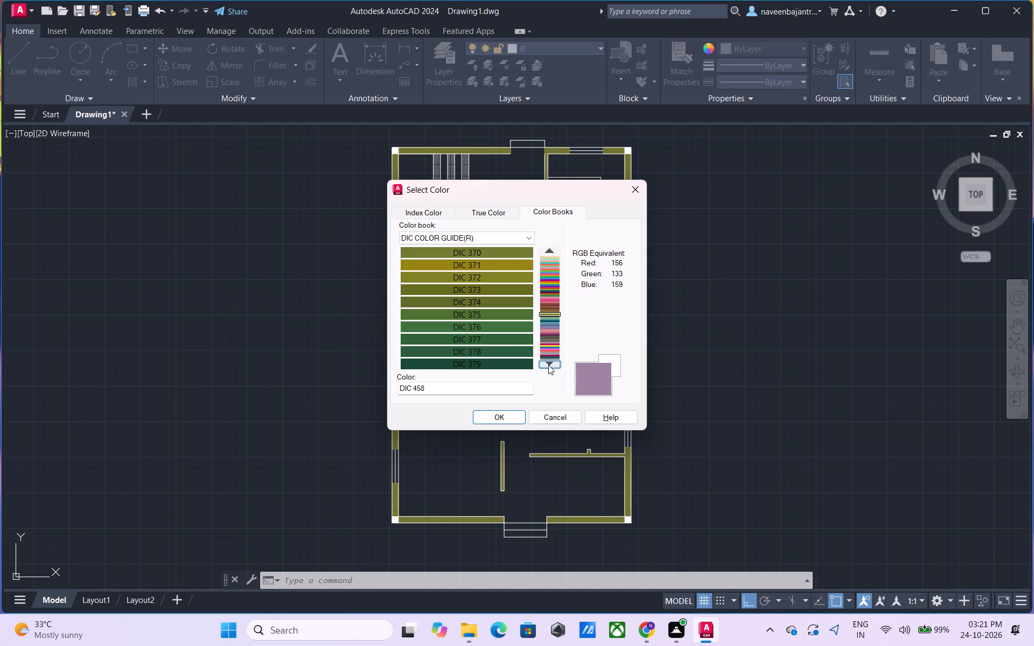
Examine the DIC COLOR GUIDE(R) swatches further forward from DIC 380 through DIC 489 for the current object color.
left_click(548, 365)
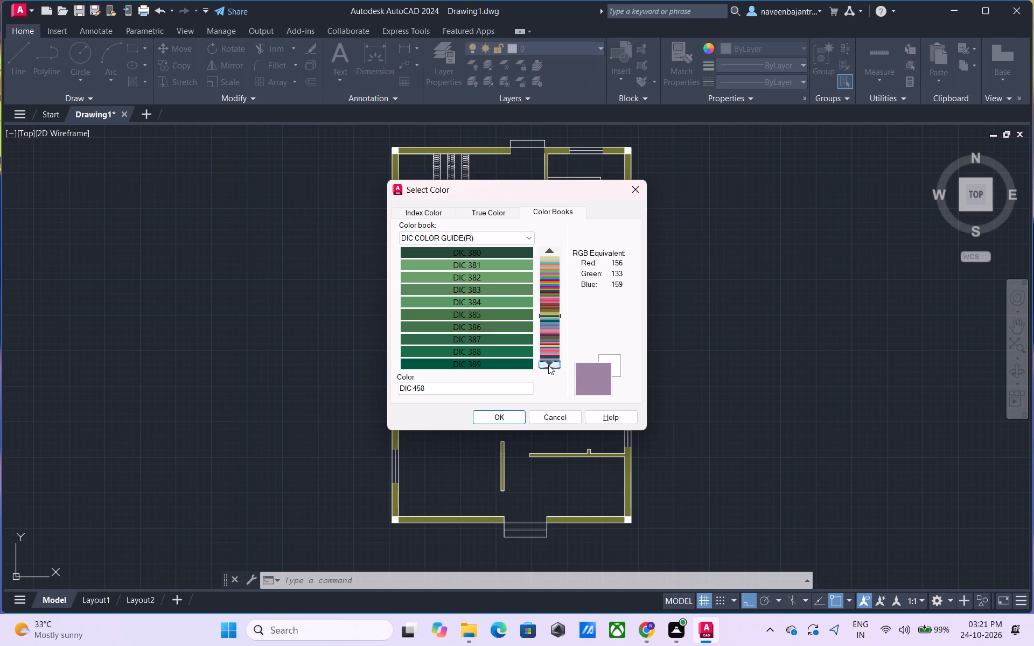
left_click(548, 365)
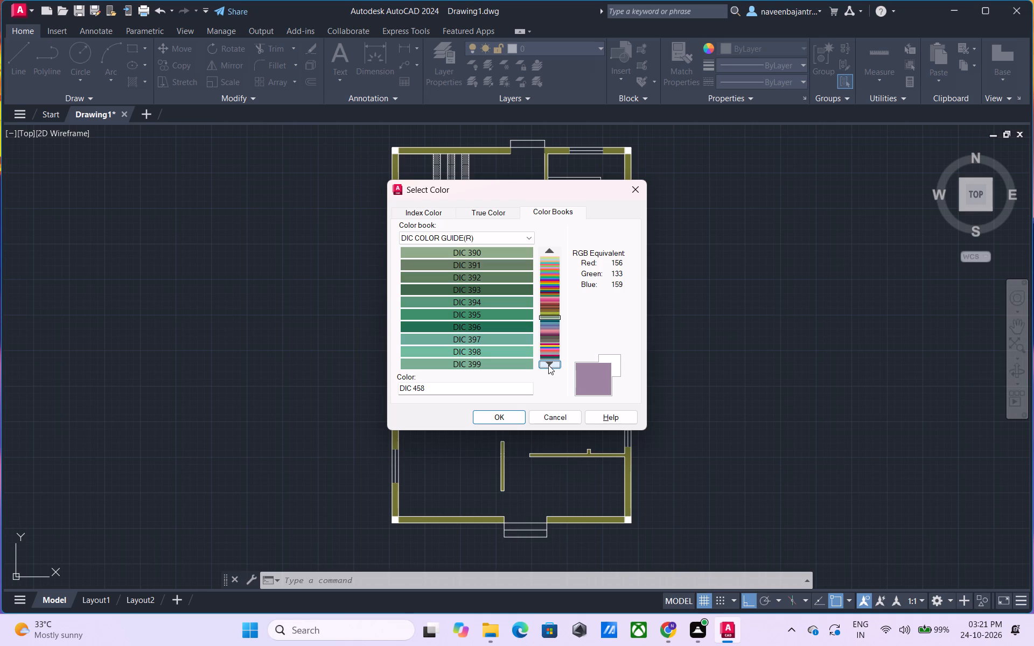
left_click(548, 365)
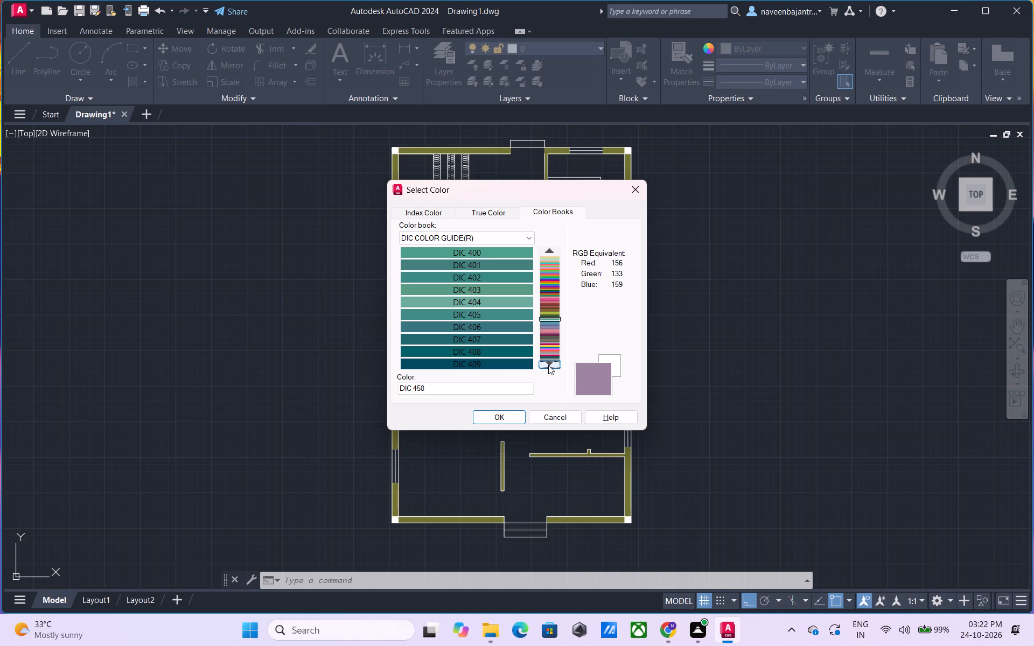
left_click(548, 365)
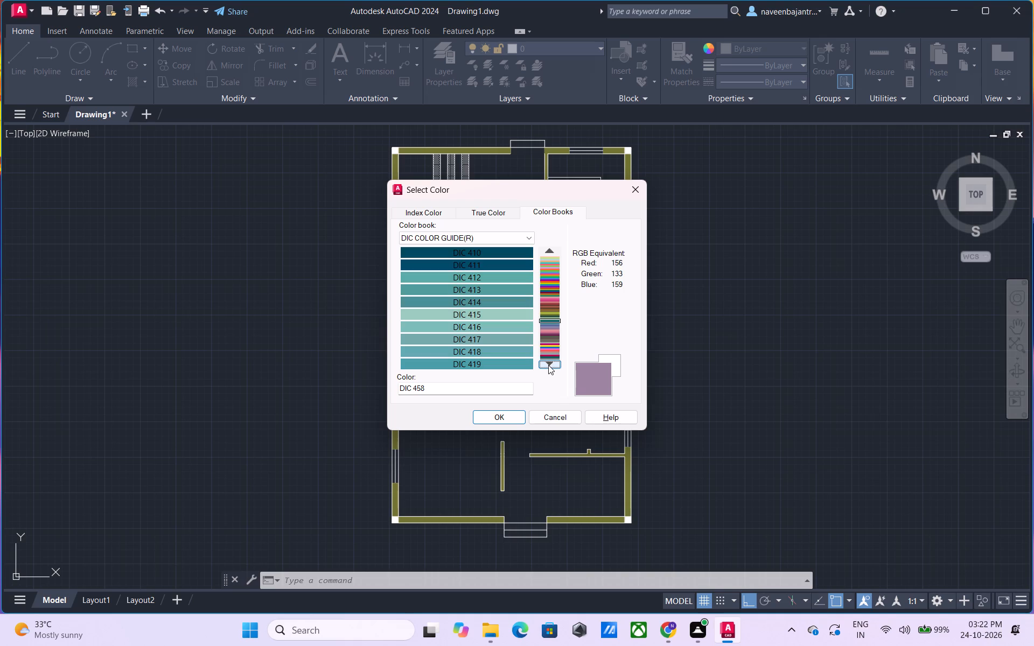
left_click(548, 365)
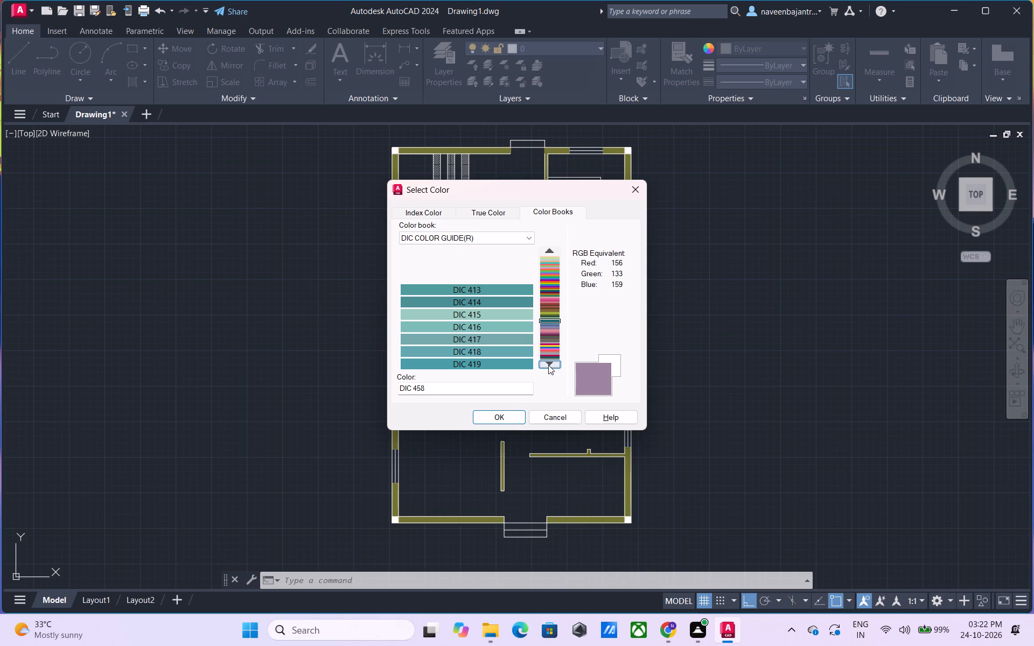
left_click(548, 365)
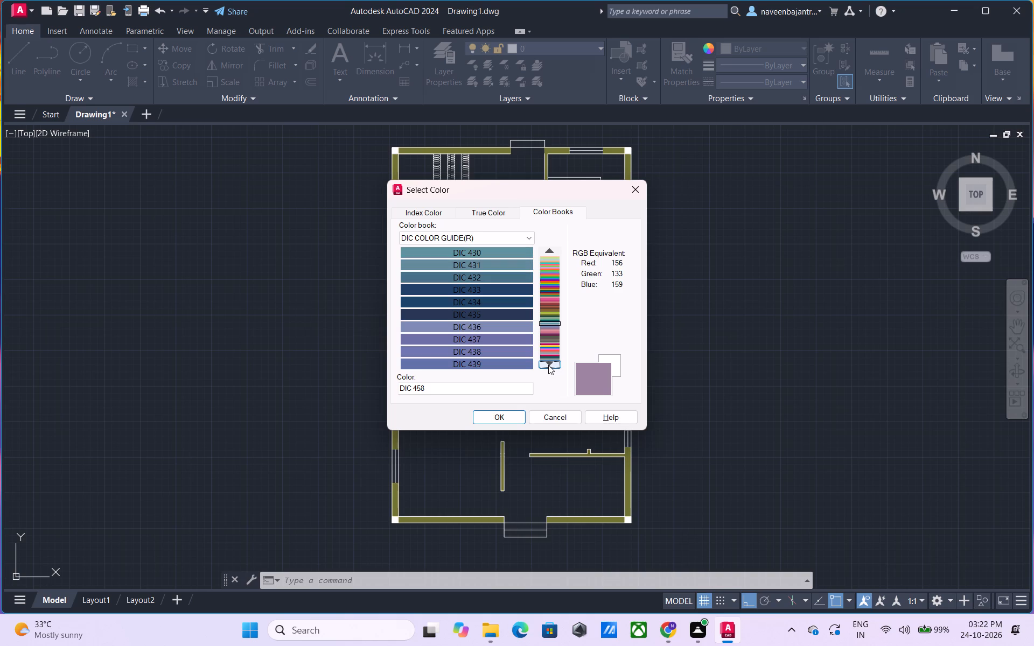
left_click(548, 365)
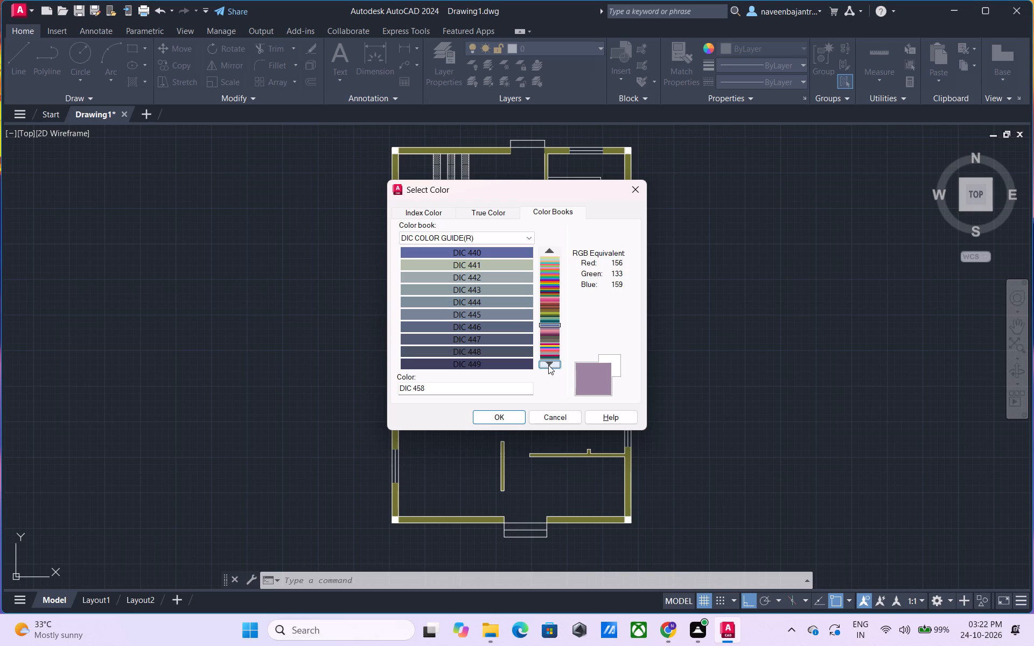
left_click(548, 365)
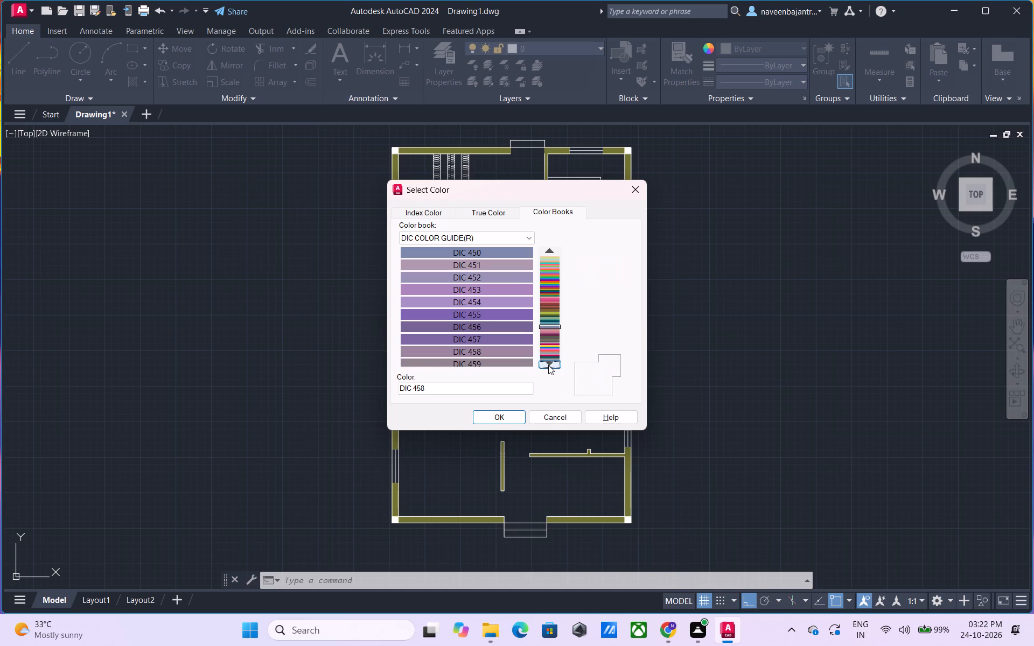
left_click(548, 365)
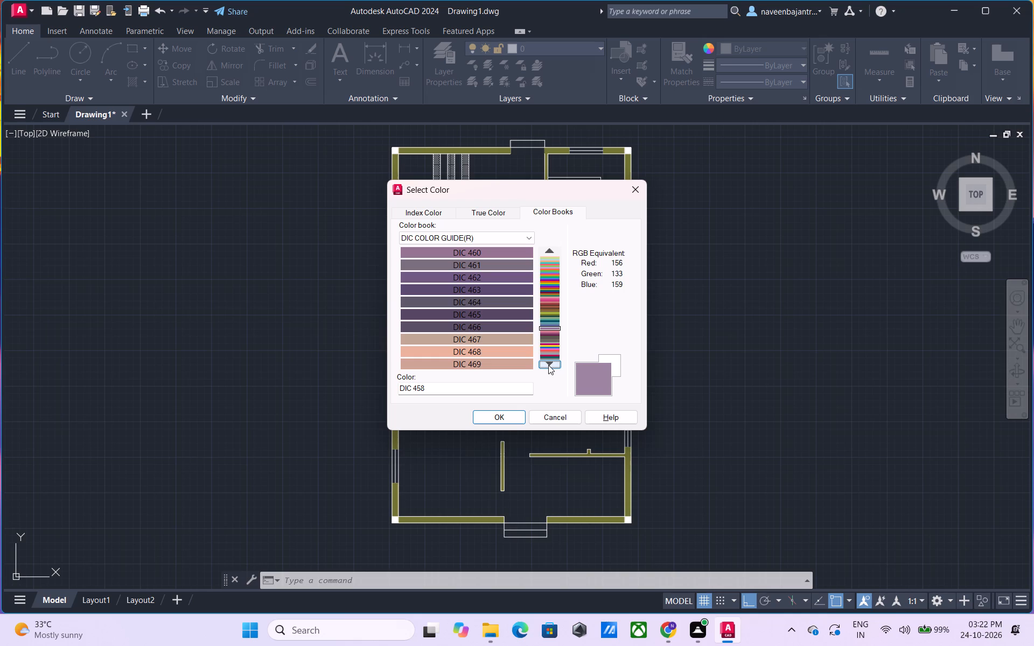
left_click(548, 365)
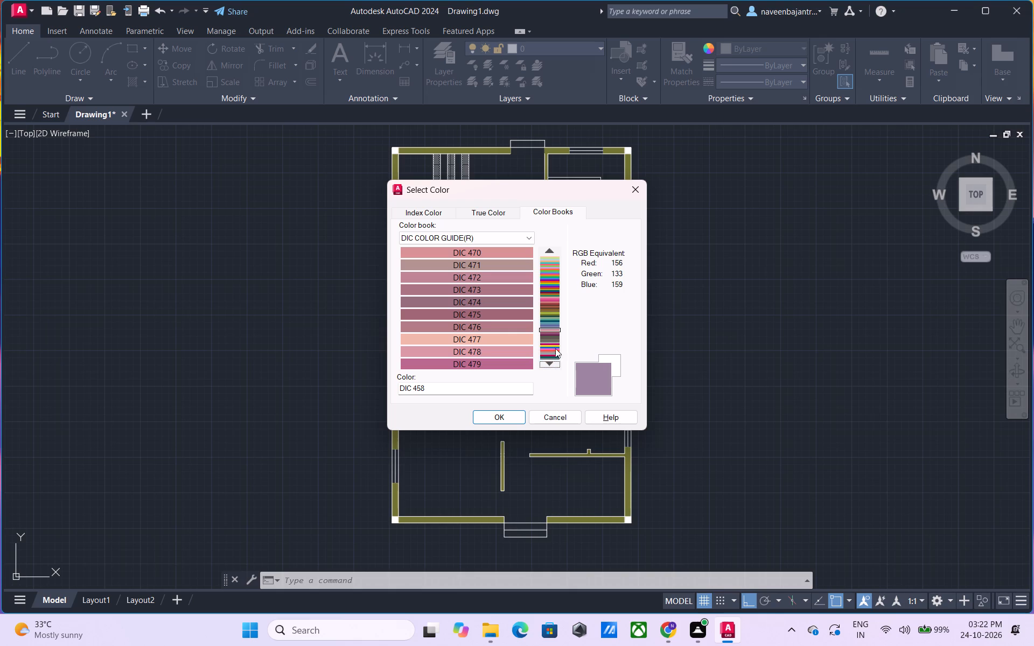
left_click(550, 362)
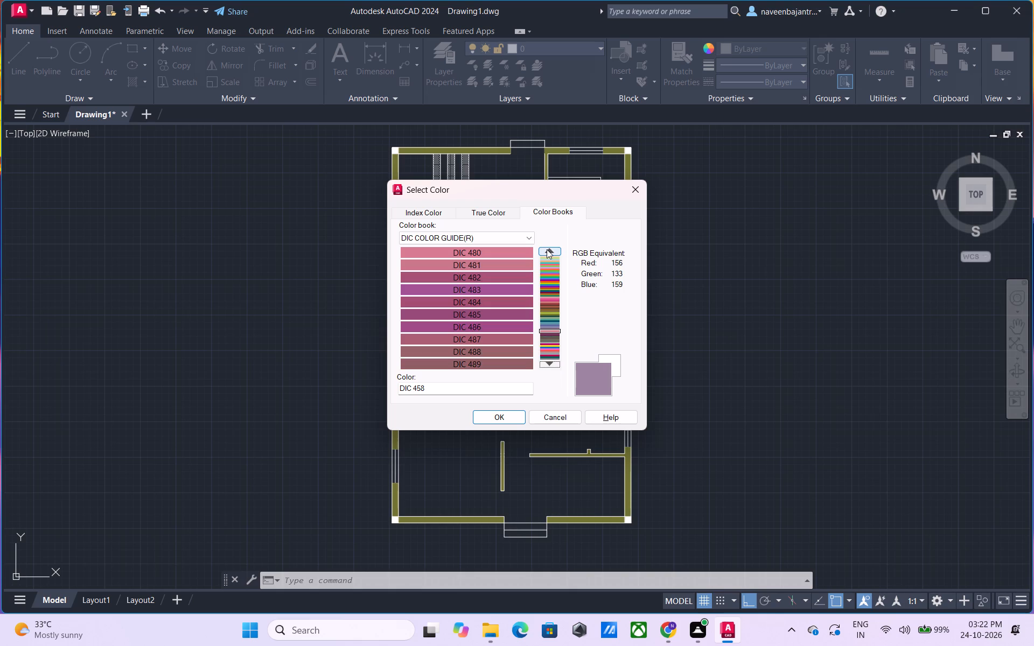
Examine the DIC COLOR GUIDE(R) swatches backward from DIC 489 to DIC 370 for the current object color.
left_click(547, 249)
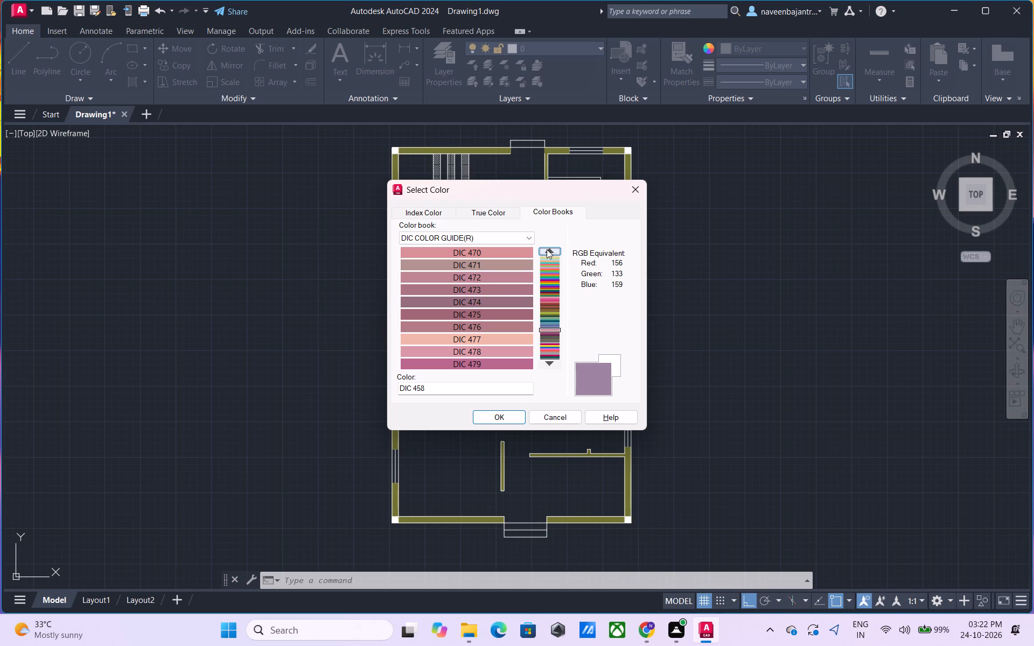
left_click(547, 249)
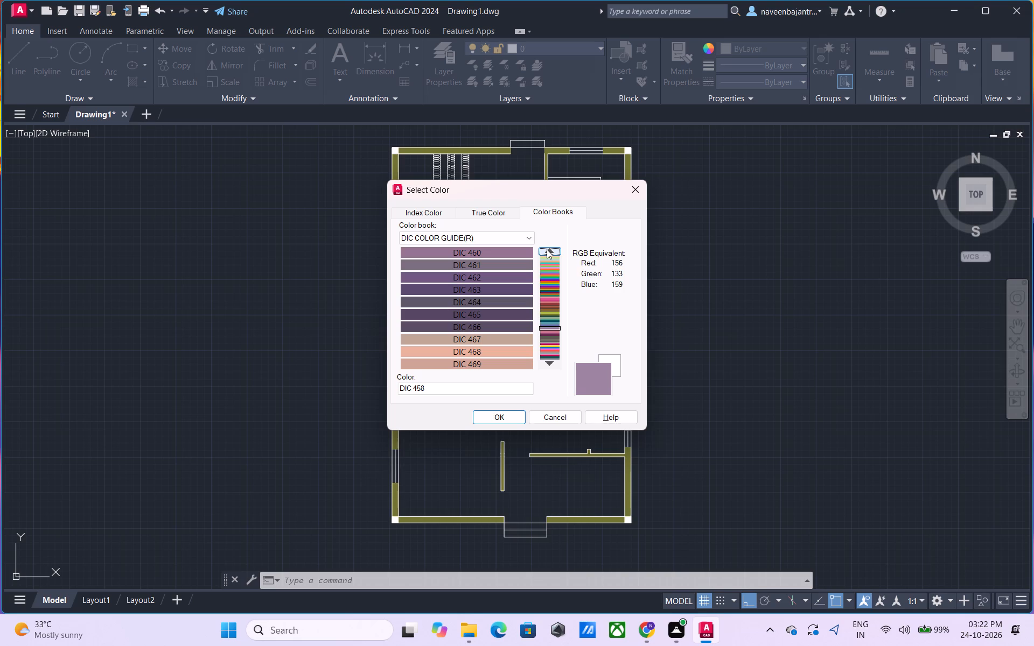
left_click(547, 249)
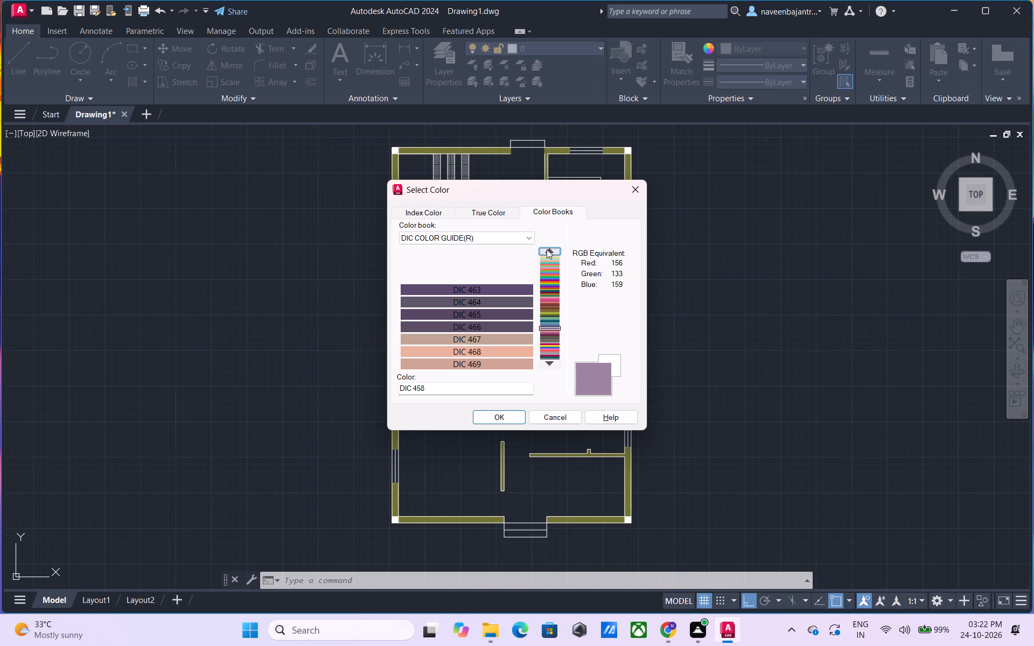
left_click(547, 249)
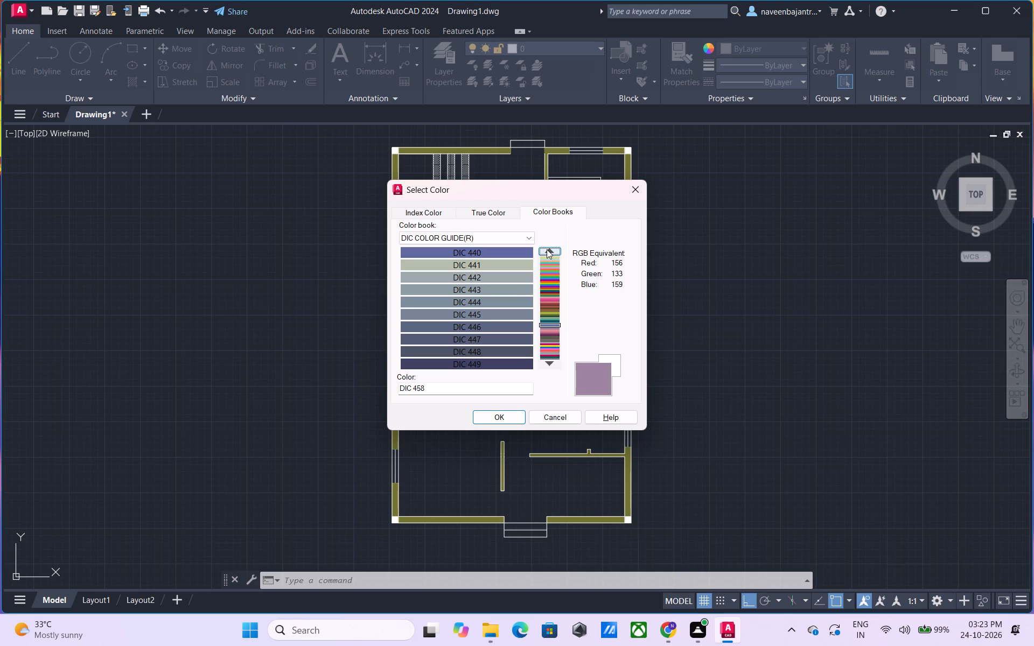
left_click(547, 249)
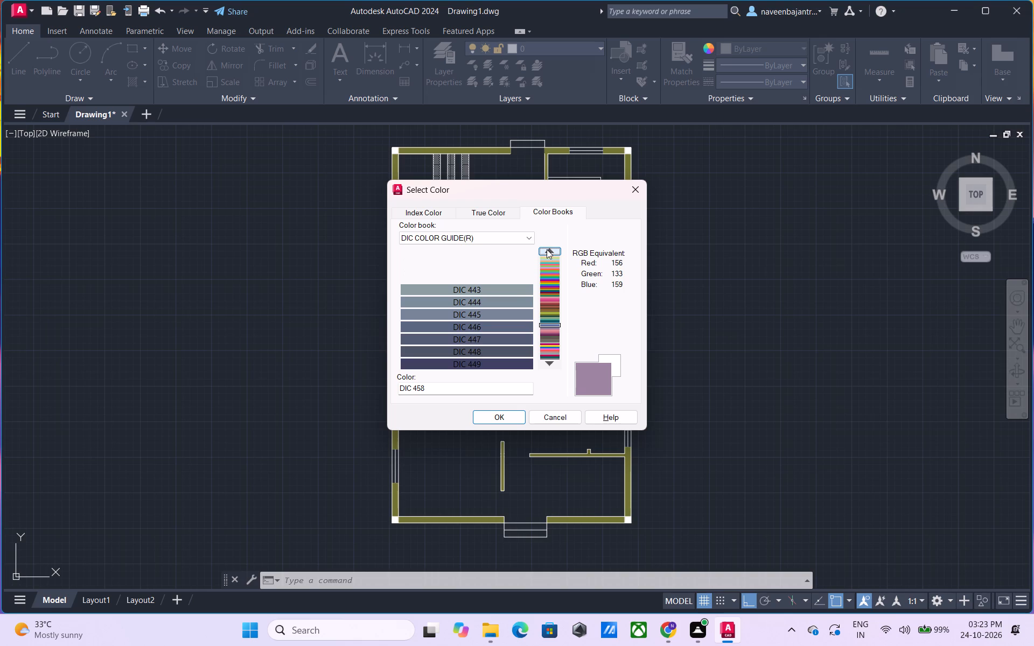
left_click(547, 249)
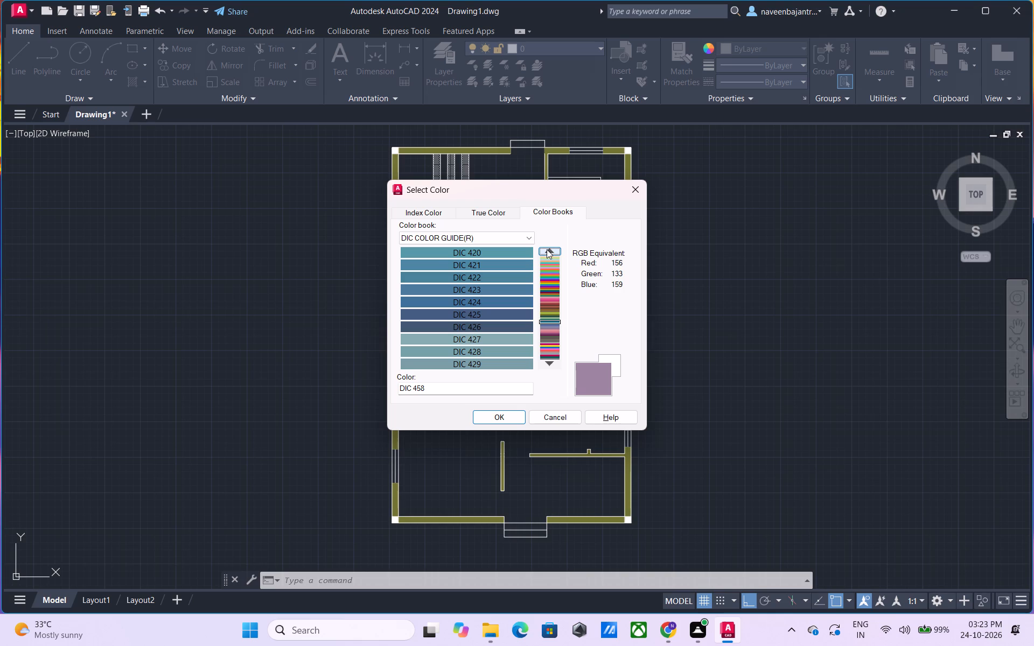
left_click(547, 249)
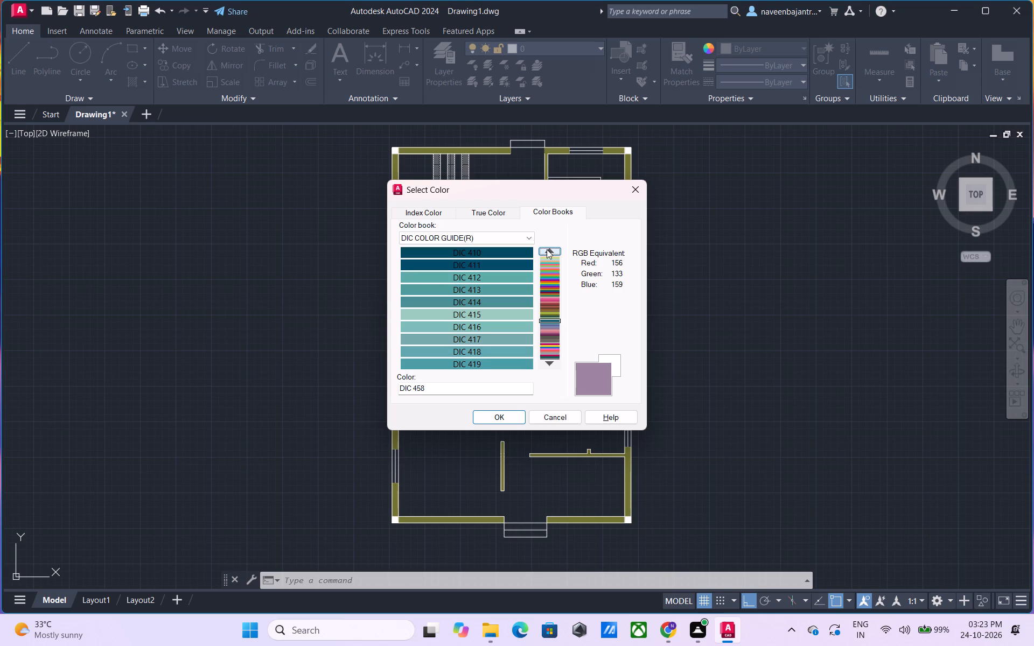
left_click(547, 249)
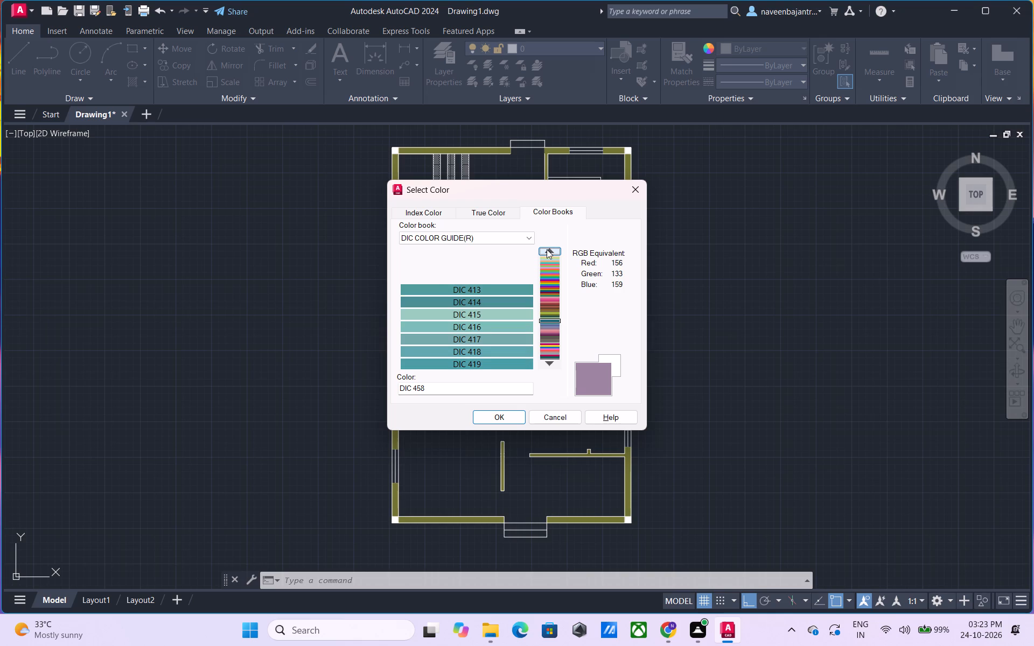
left_click(547, 249)
left_click(547, 249)
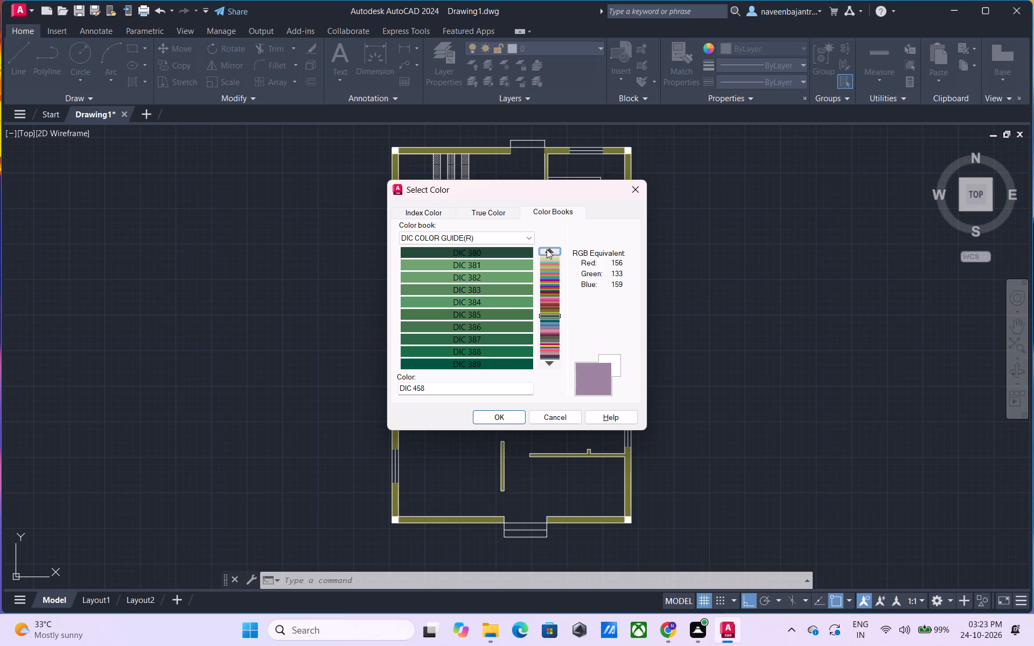
left_click(551, 248)
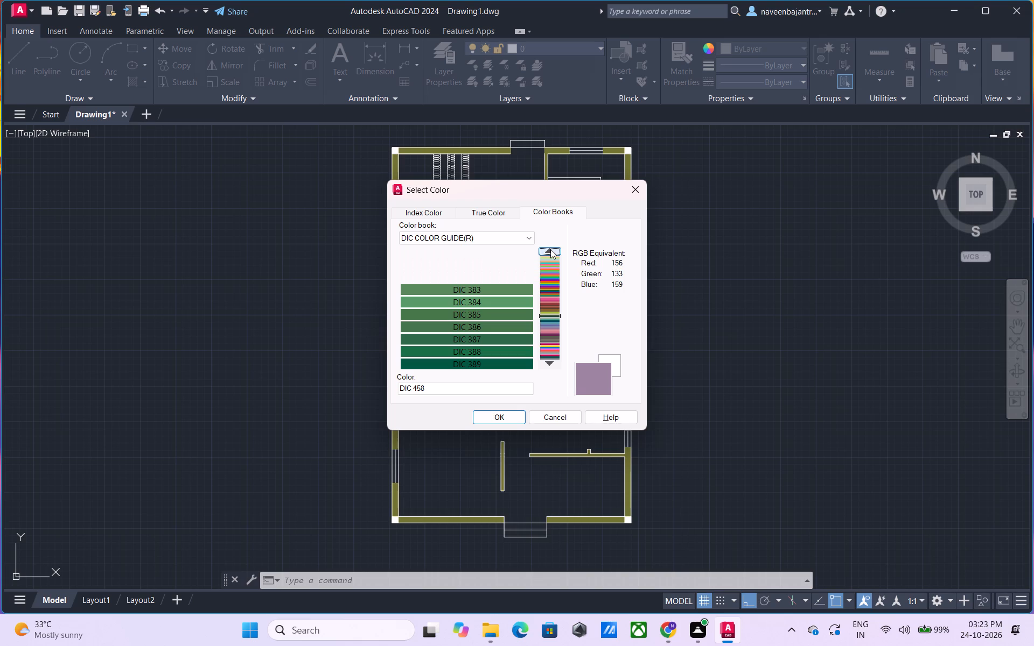
left_click(550, 249)
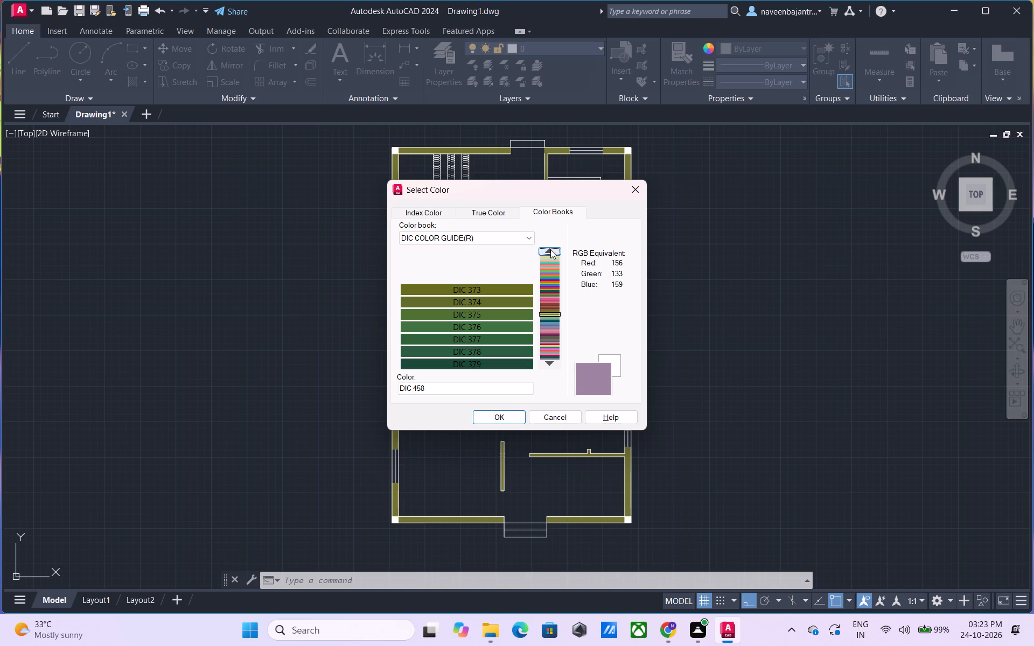
Examine the DIC COLOR GUIDE(R) swatches further backward from DIC 369 to DIC 250 for the current object color.
left_click(550, 249)
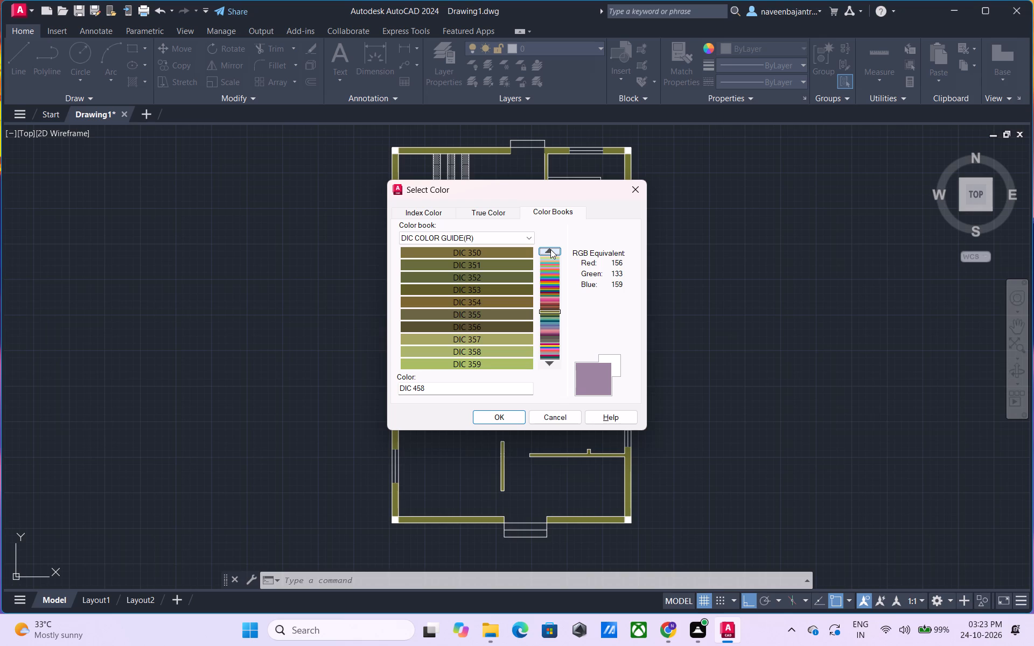
left_click(550, 249)
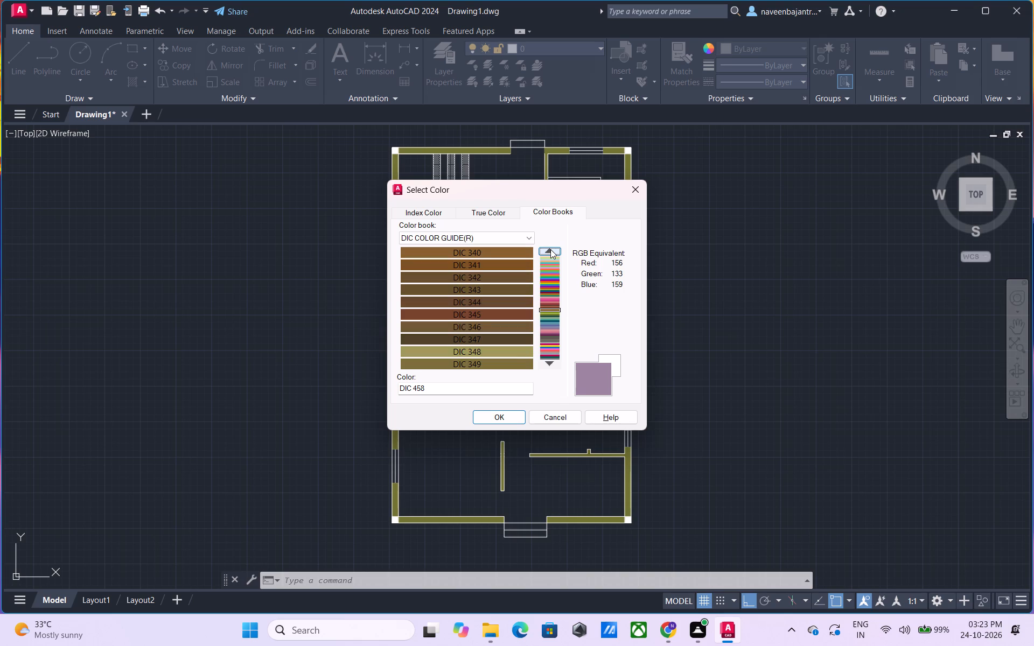
left_click(550, 249)
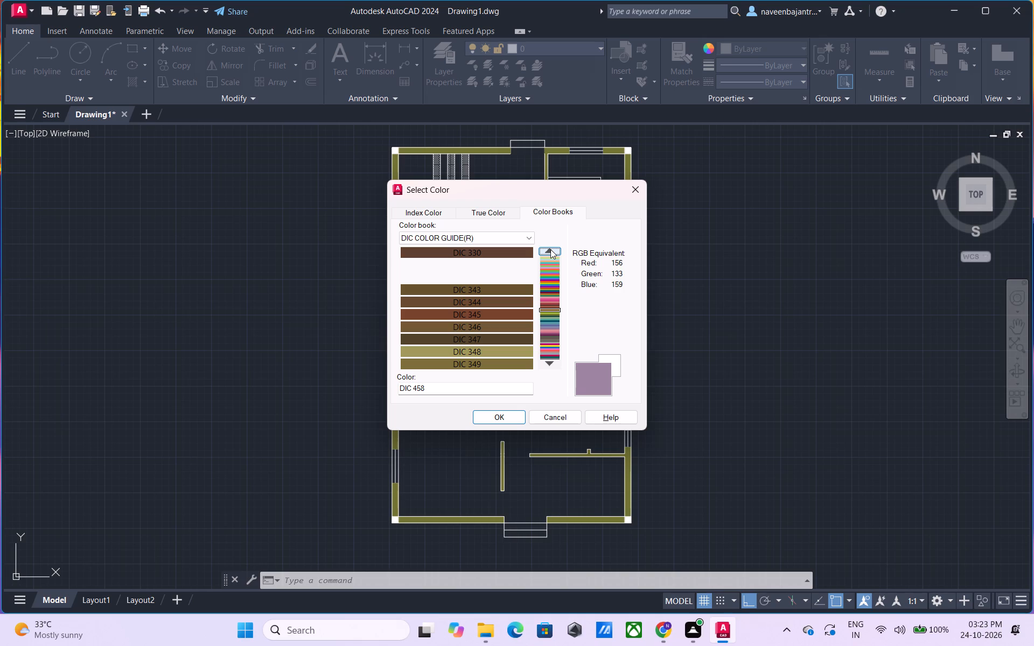
left_click(550, 249)
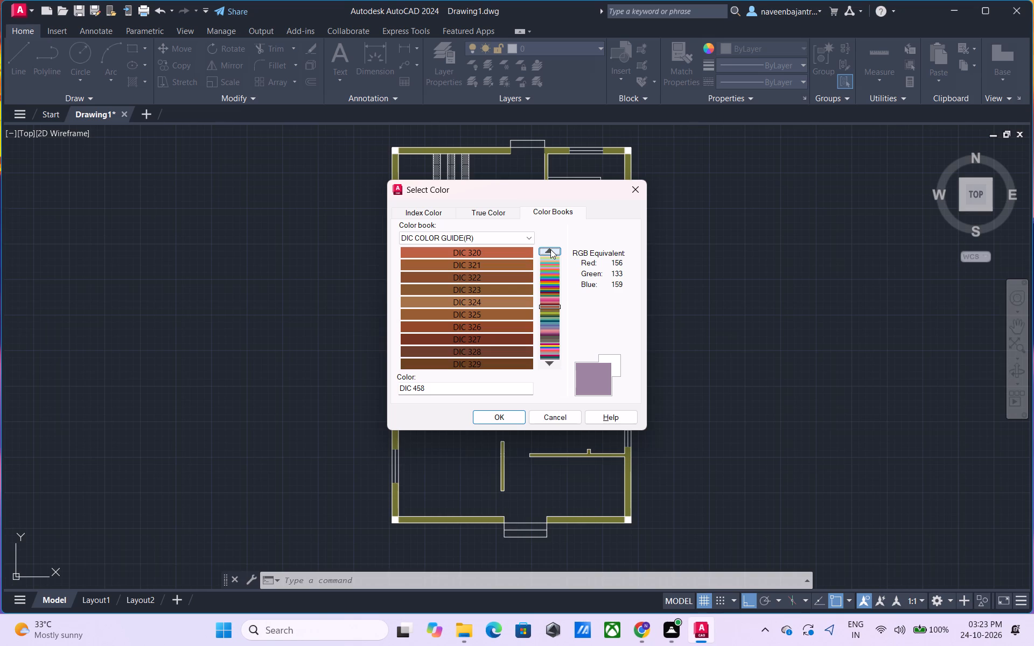
left_click(550, 249)
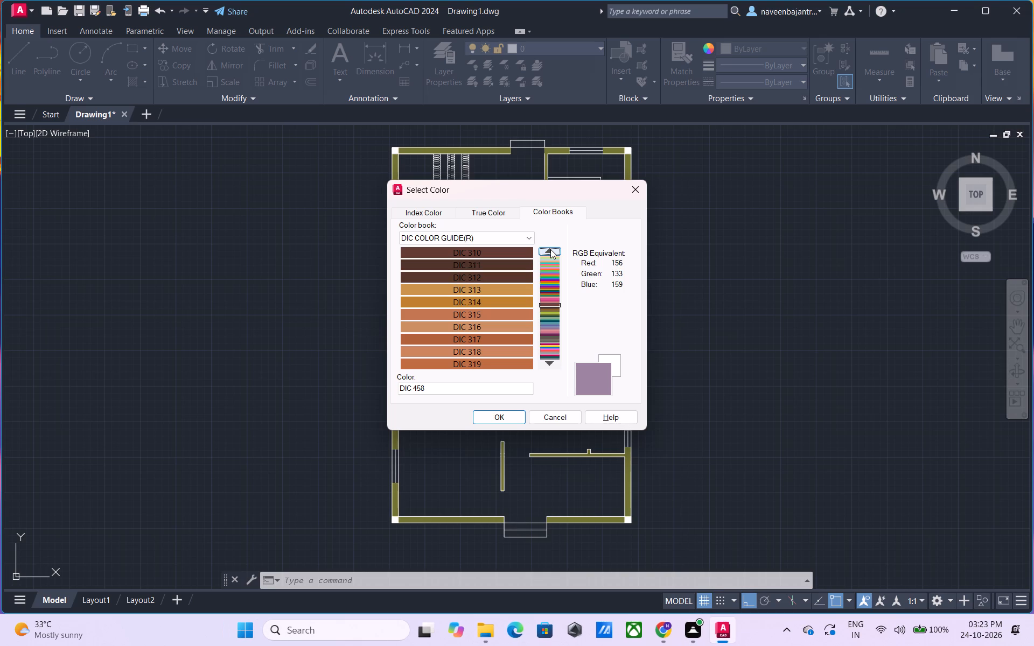
left_click(550, 249)
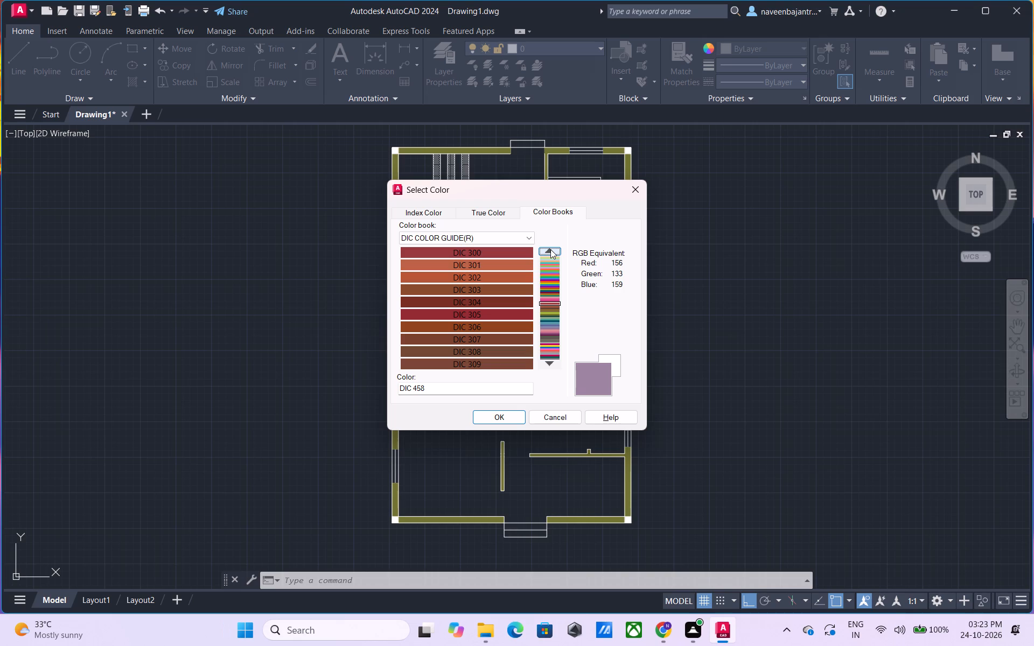
left_click(550, 249)
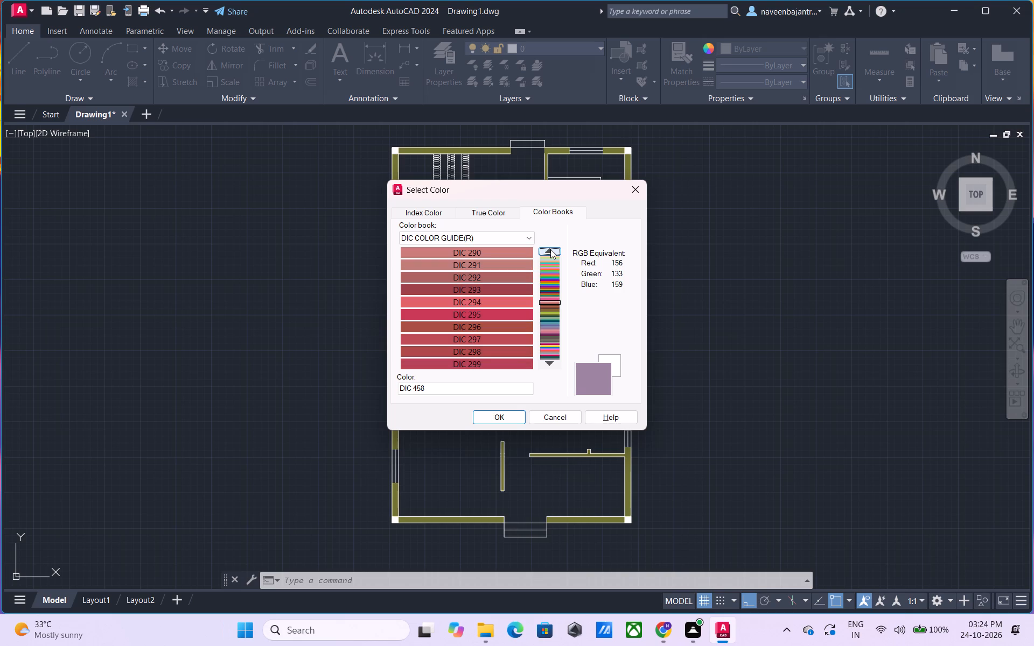
left_click(550, 249)
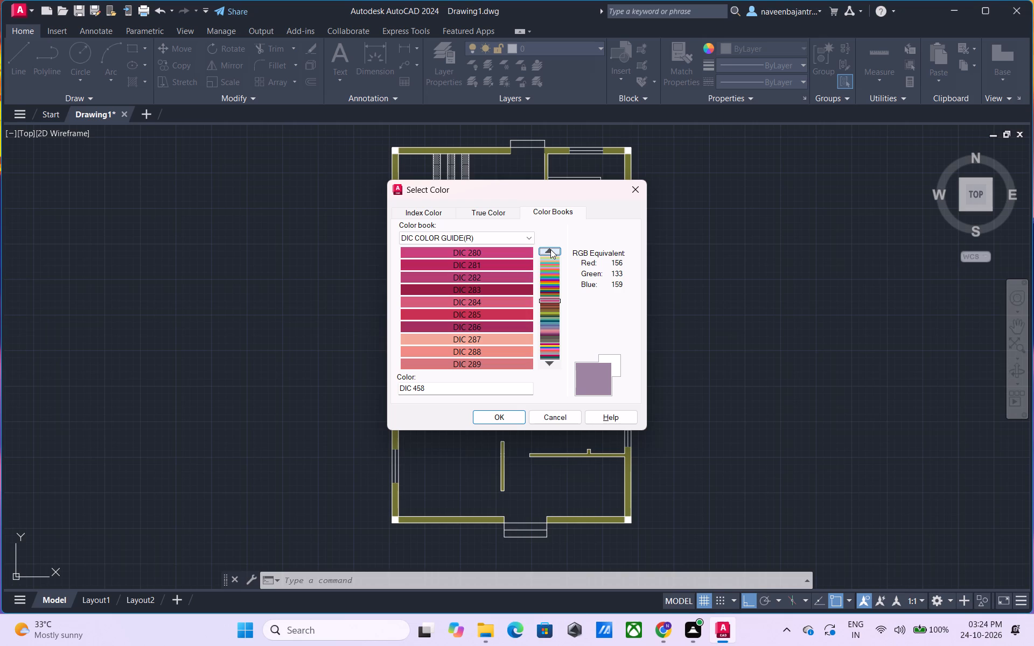
left_click(550, 249)
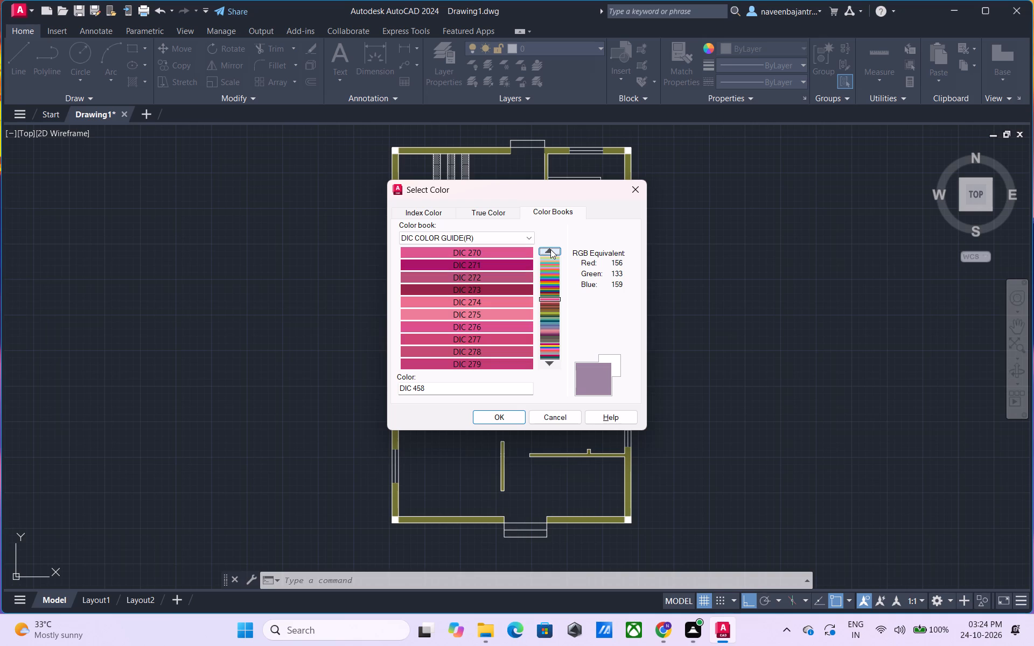
left_click(550, 249)
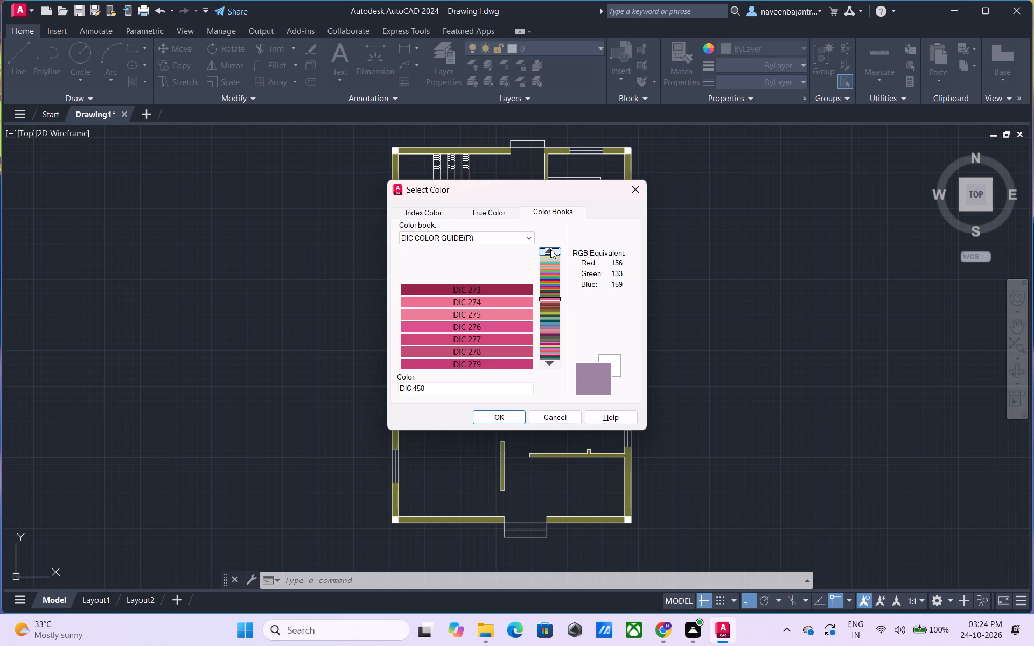
left_click(550, 249)
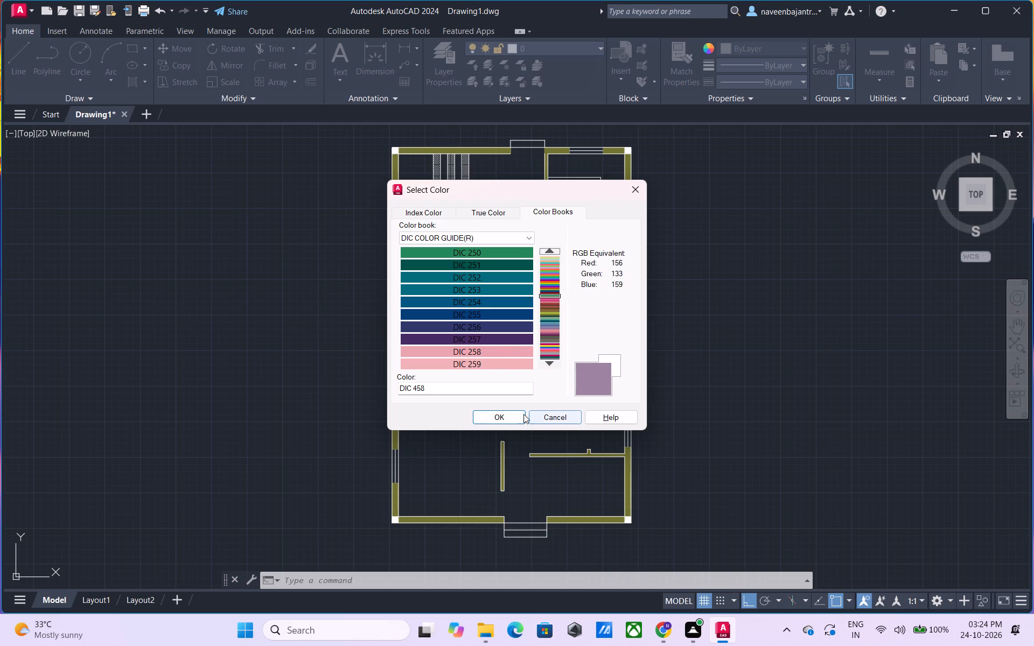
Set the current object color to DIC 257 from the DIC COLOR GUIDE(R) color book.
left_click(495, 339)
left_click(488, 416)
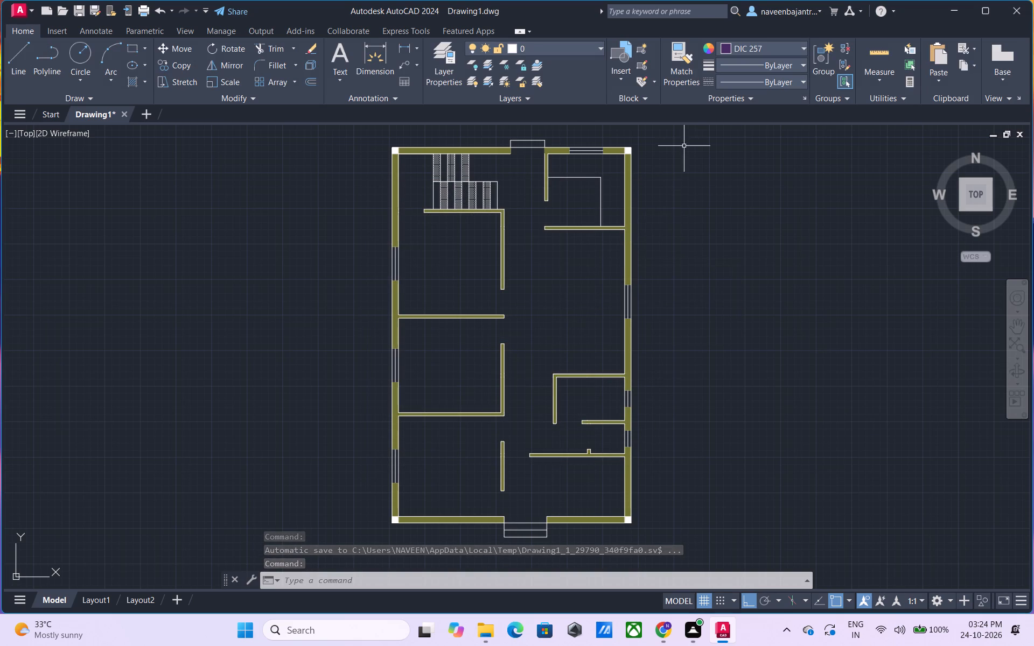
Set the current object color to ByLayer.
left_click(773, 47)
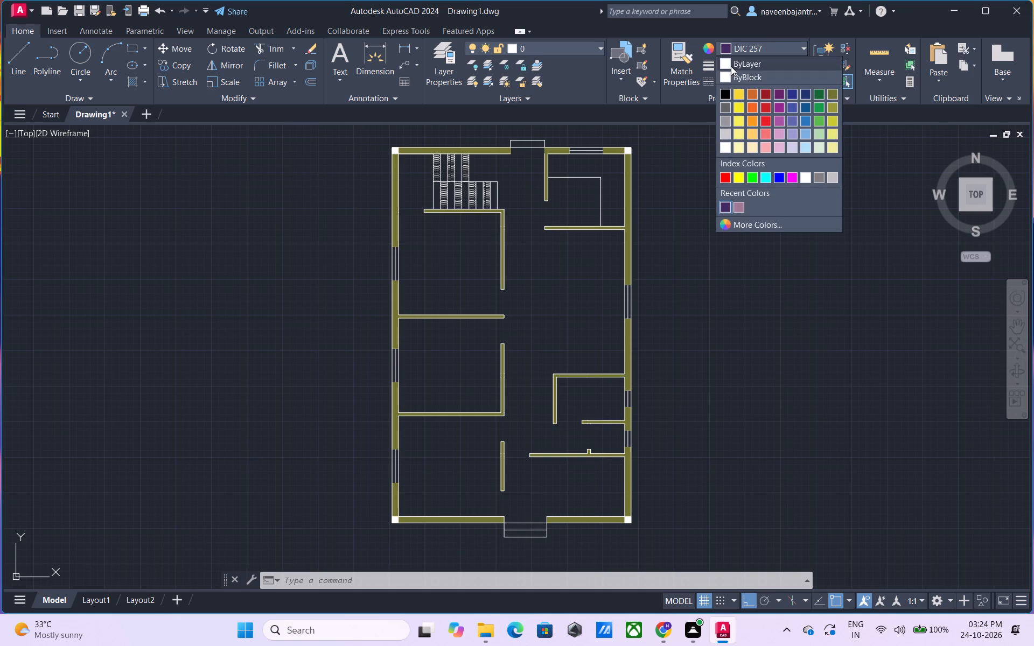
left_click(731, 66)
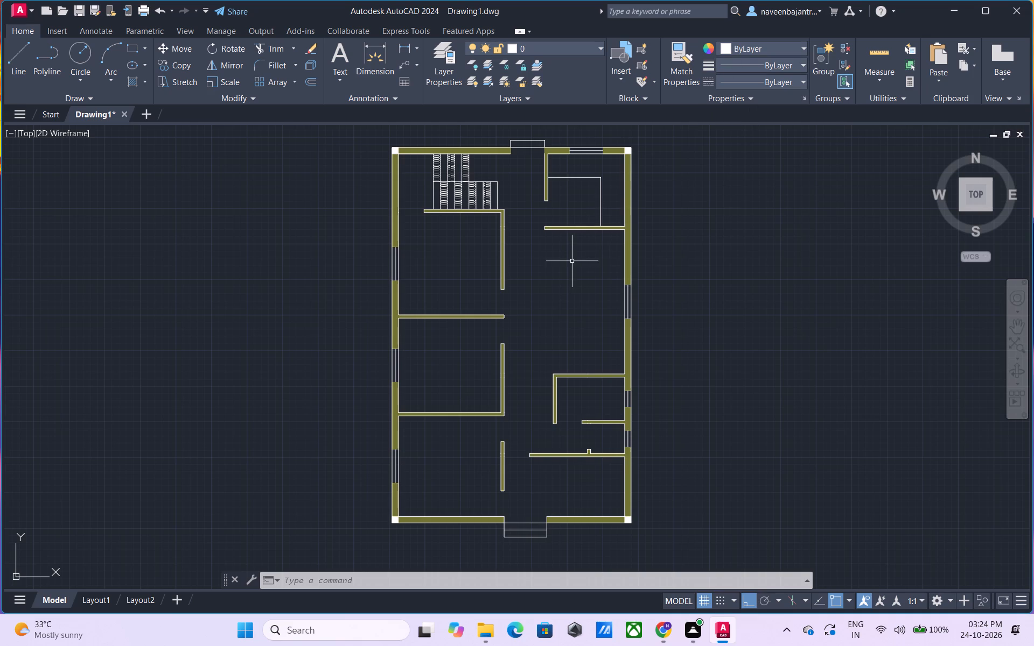
Start a new hatch and choose the diagonal-line GOST_GROUND pattern for it.
middle_click_drag(572, 261, 557, 332)
key("Escape")
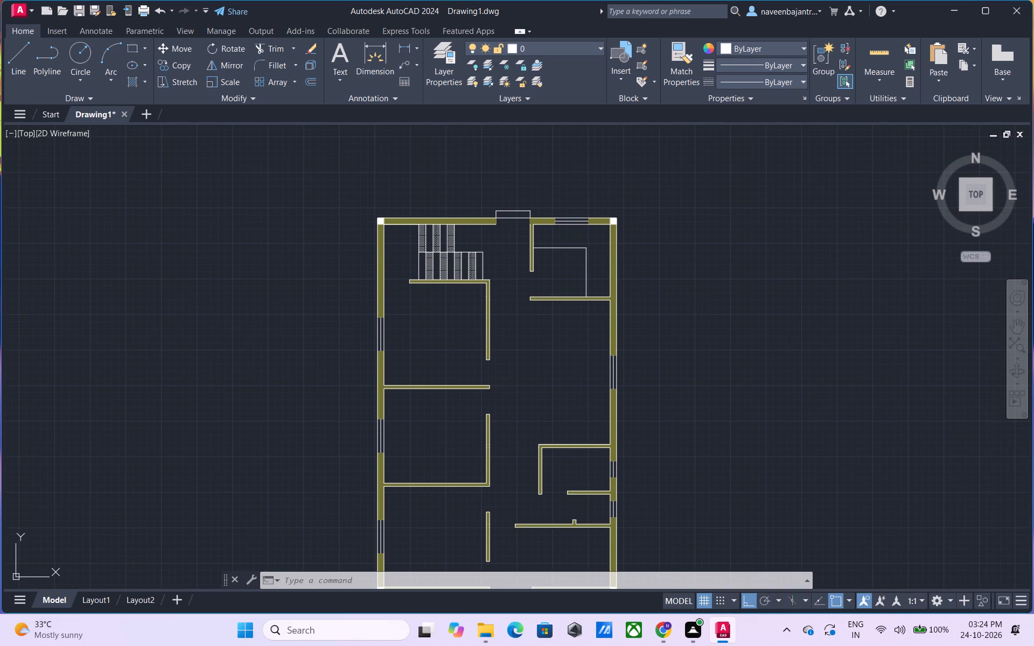
left_click(138, 82)
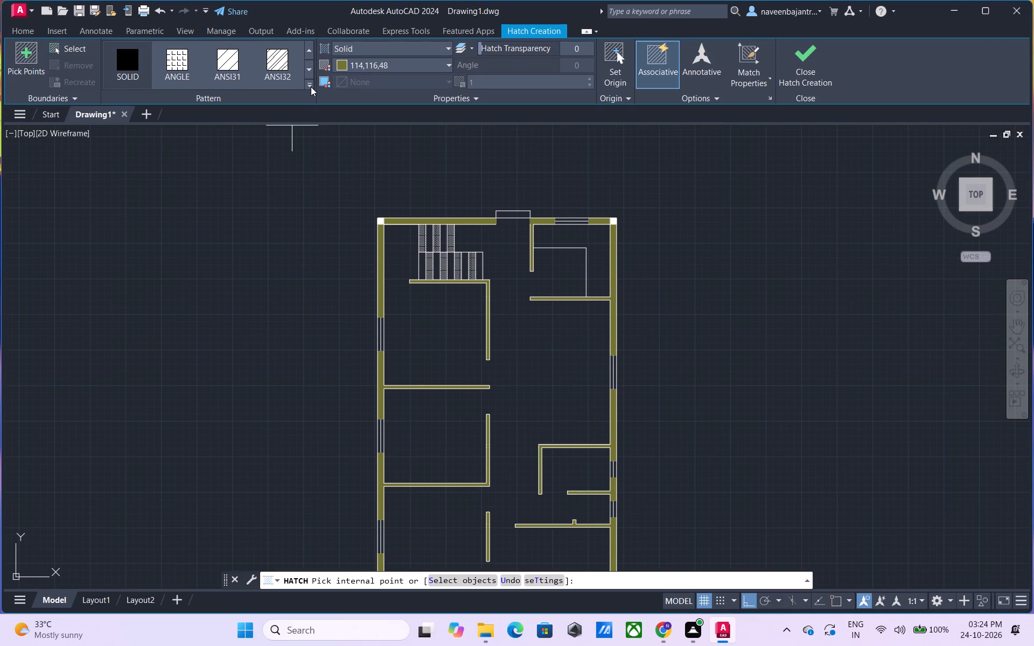
left_click(311, 87)
scroll(284, 135, "down", 3)
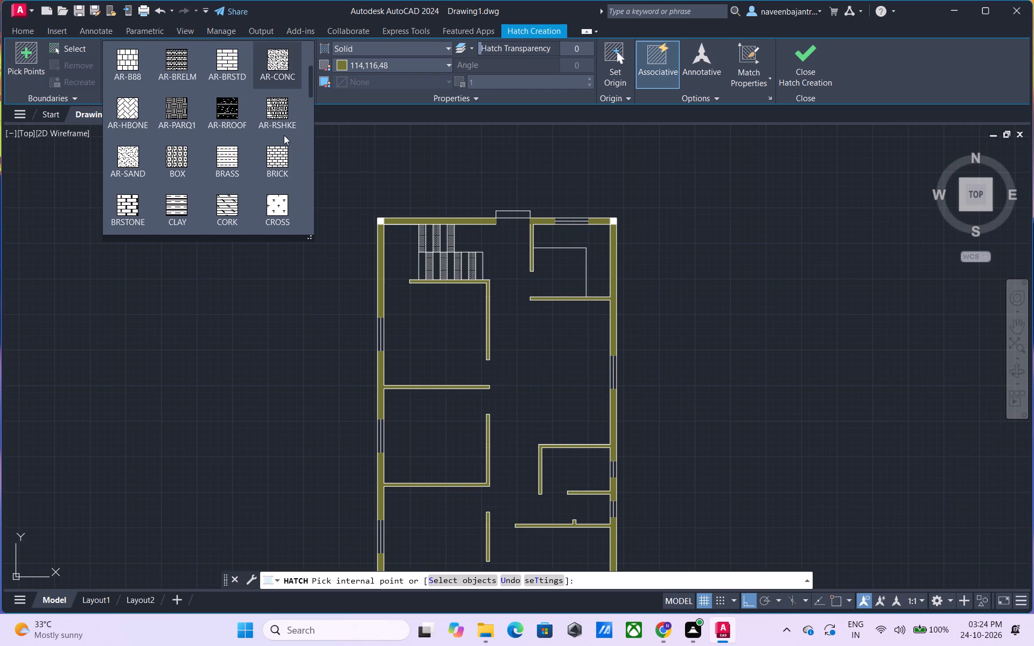
scroll(284, 135, "down", 1)
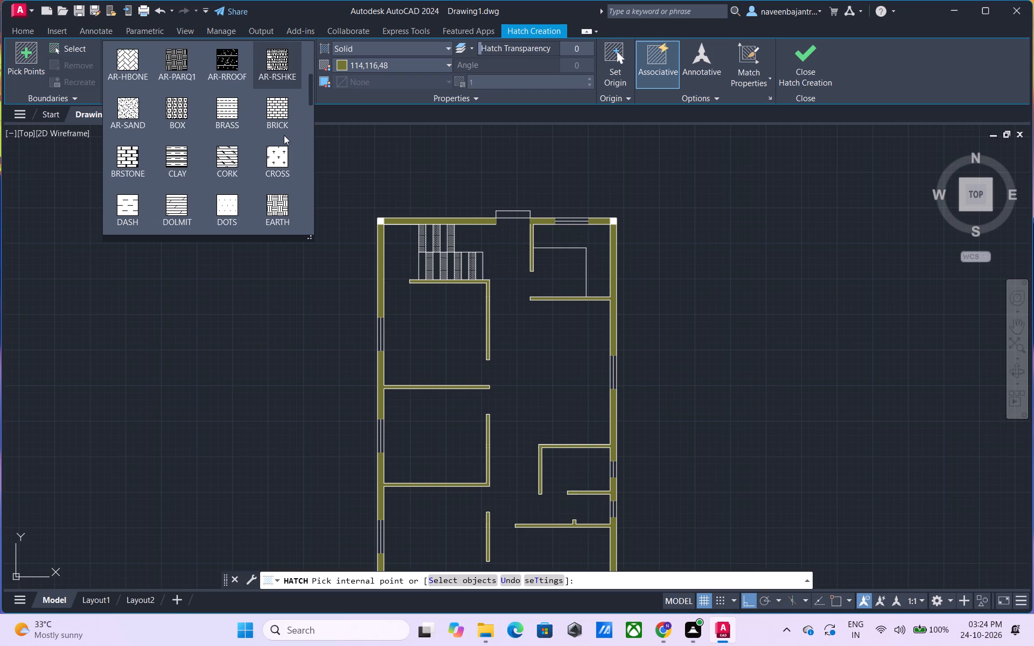
scroll(284, 135, "down", 5)
scroll(276, 146, "up", 1)
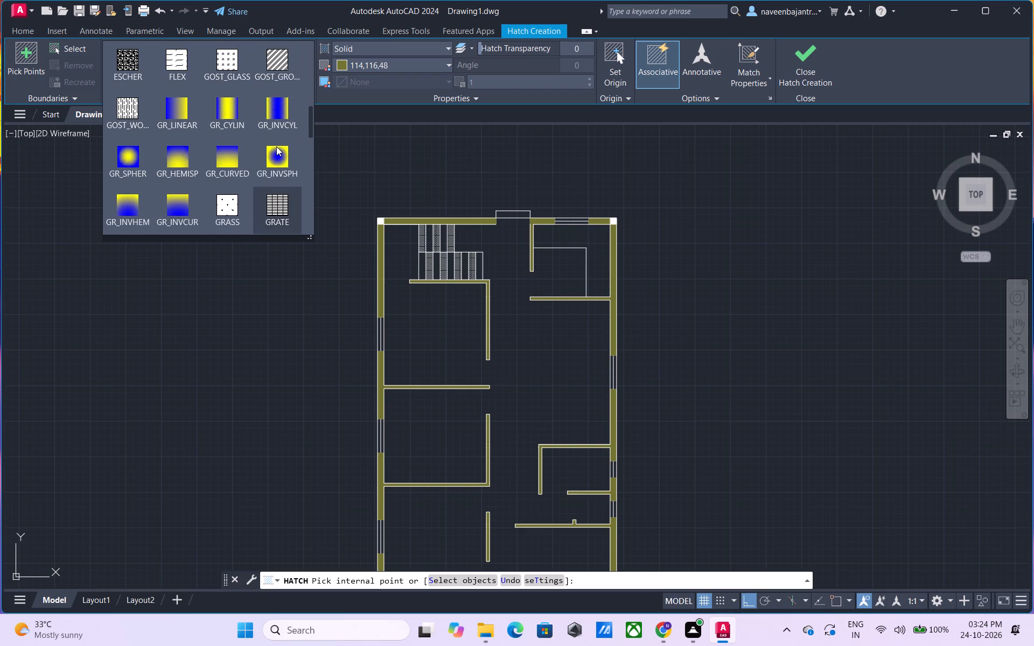
scroll(276, 146, "up", 1)
left_click(276, 118)
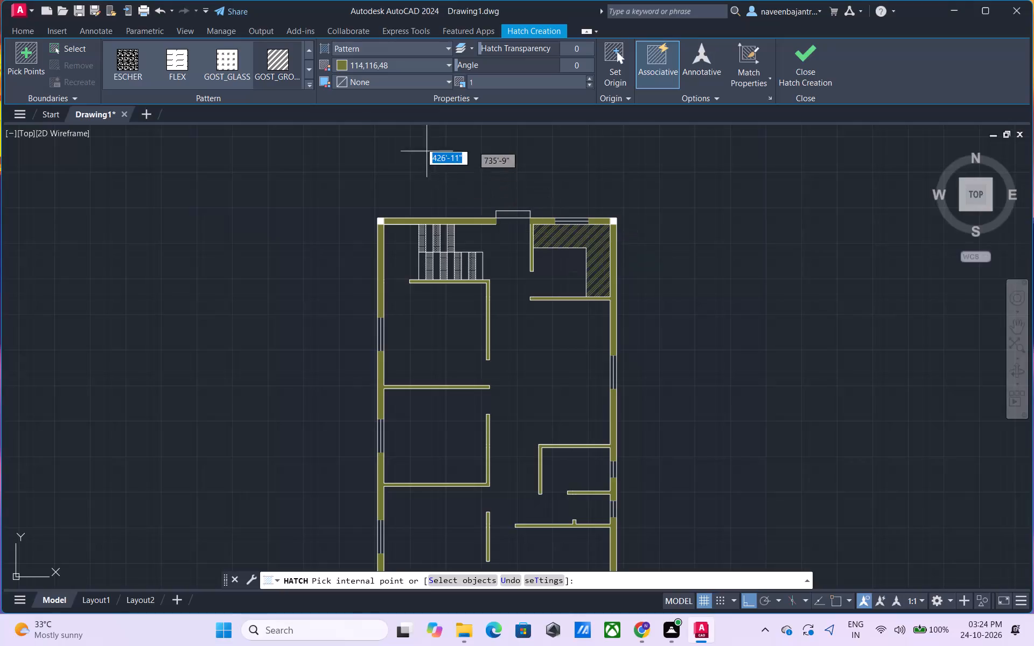
Hatch the L-shaped counter strip in the plan's upper-right room with the JIS_LC_8A pattern.
left_click(310, 88)
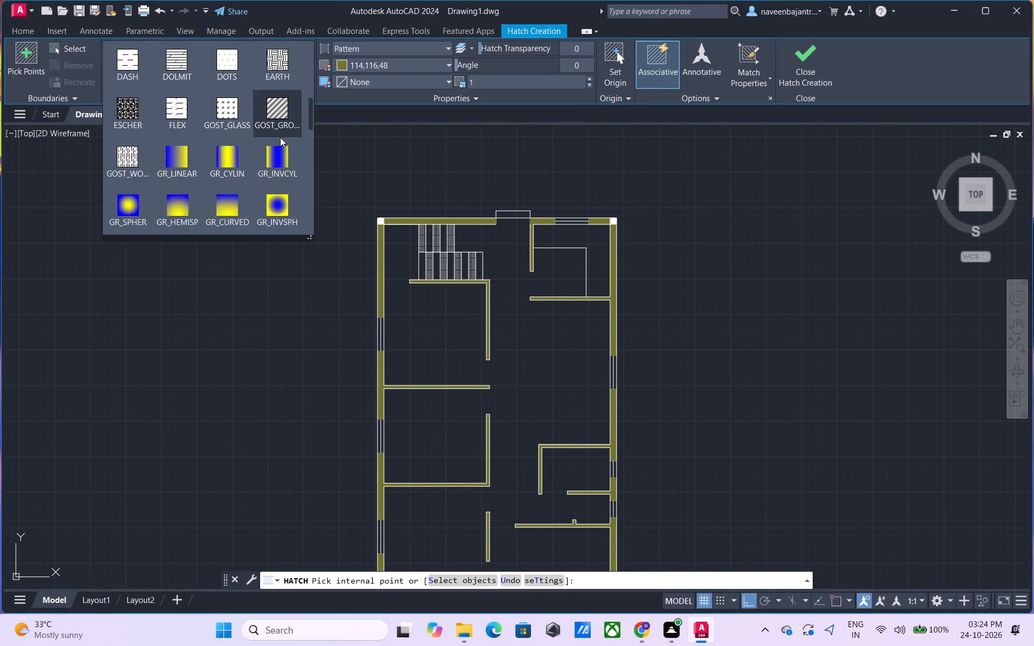
scroll(280, 137, "down", 4)
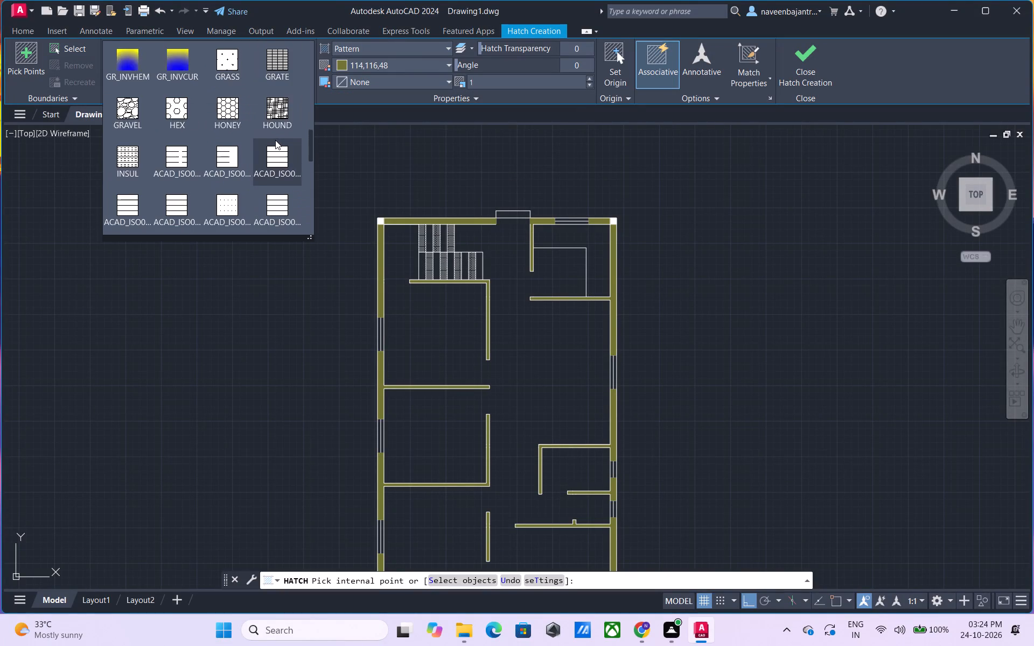
scroll(275, 140, "down", 2)
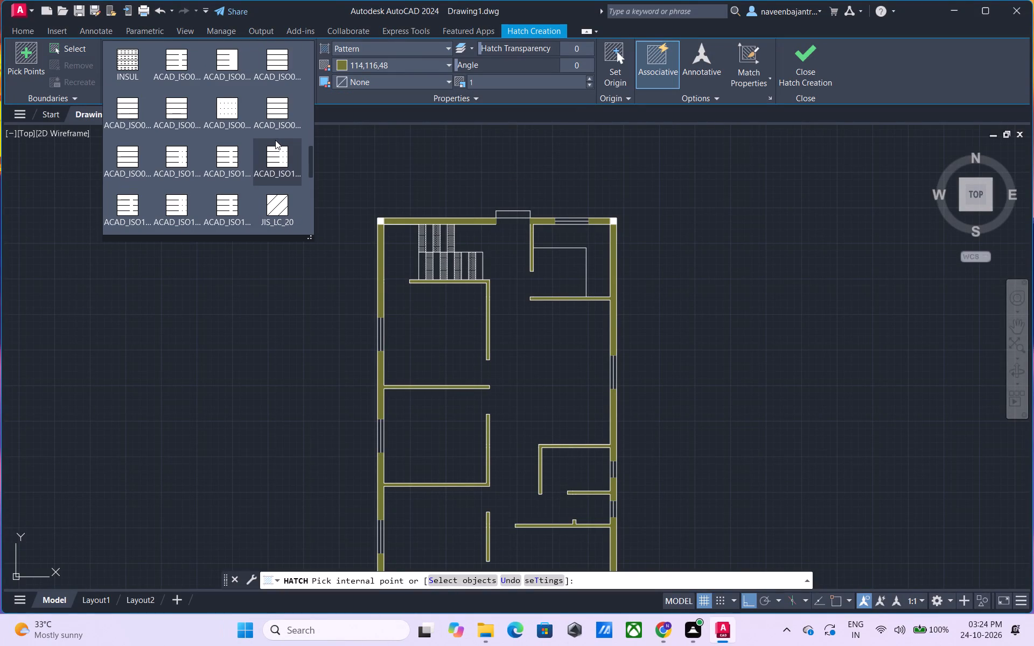
scroll(275, 140, "down", 1)
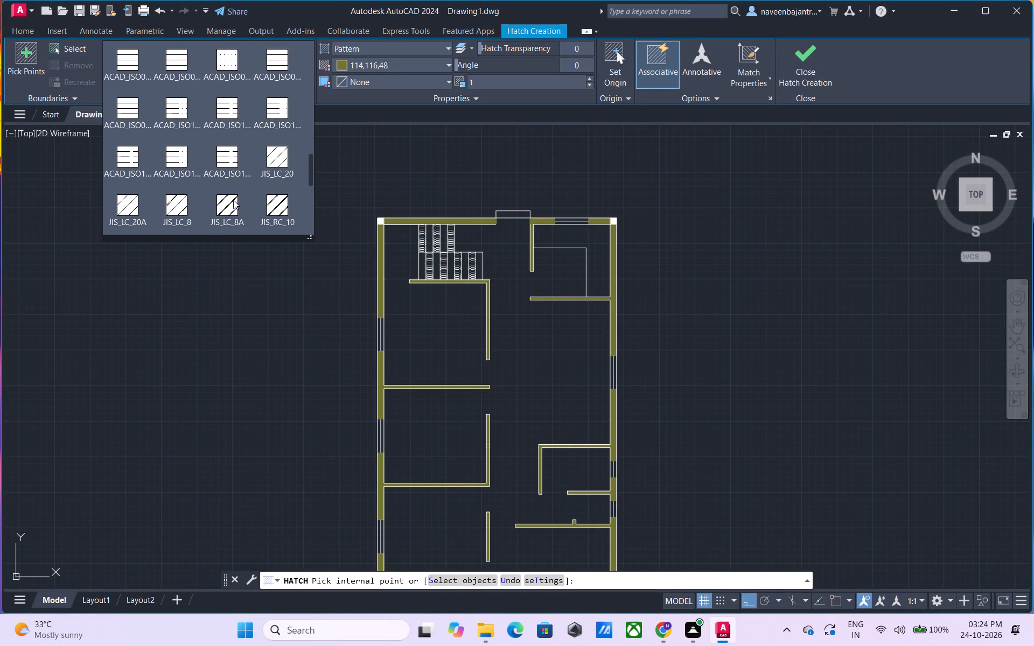
left_click(233, 200)
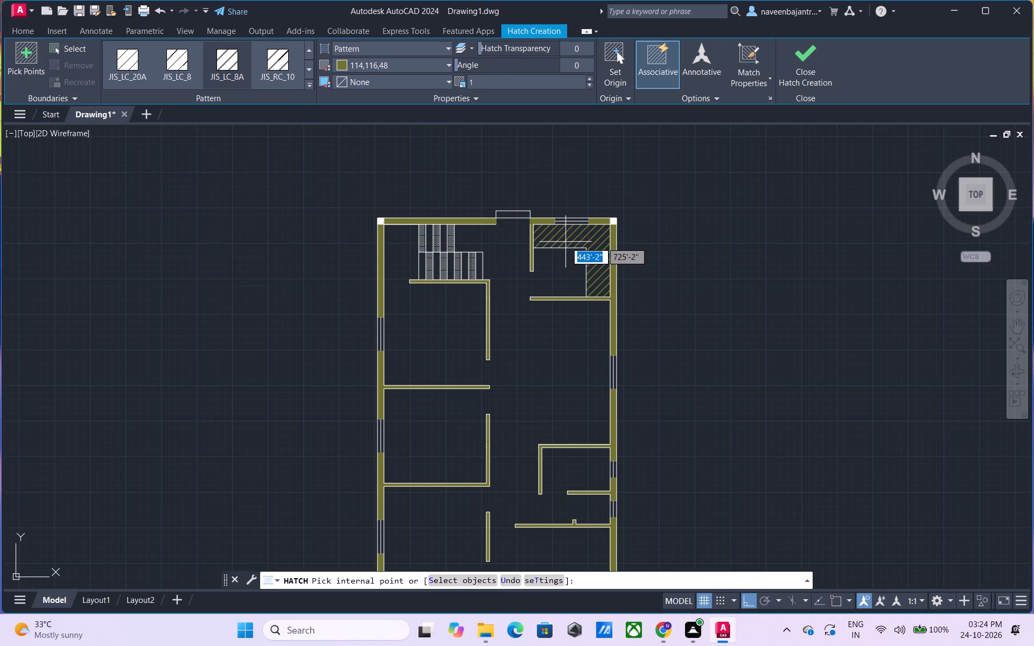
left_click(568, 241)
key("Escape")
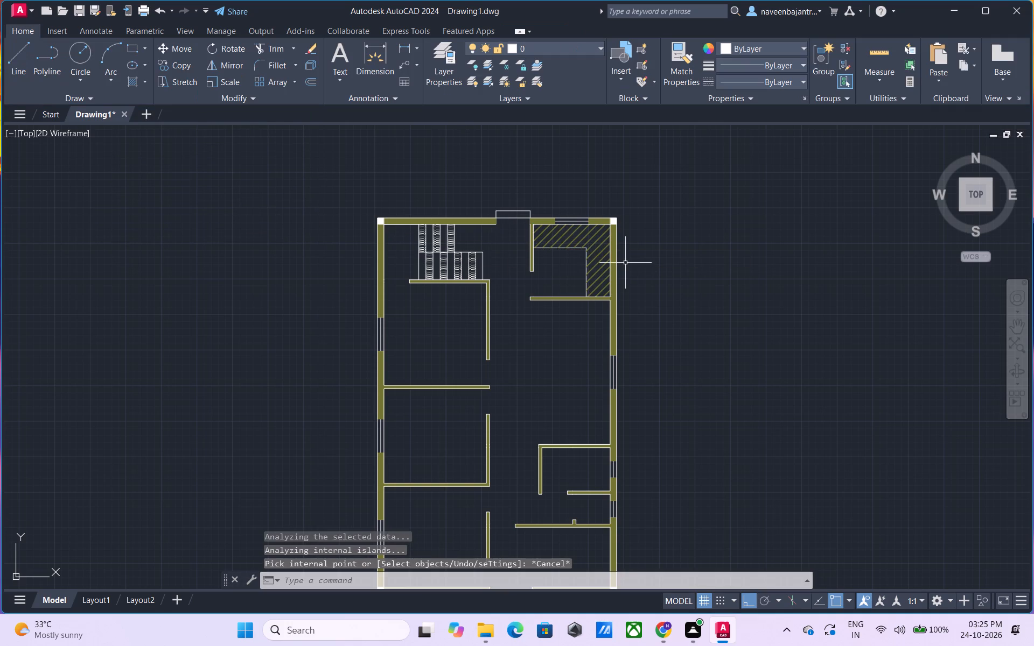
Examine the hatched L-shaped counter up close and in relation to the whole floor plan.
scroll(596, 250, "up", 3)
scroll(594, 249, "down", 1)
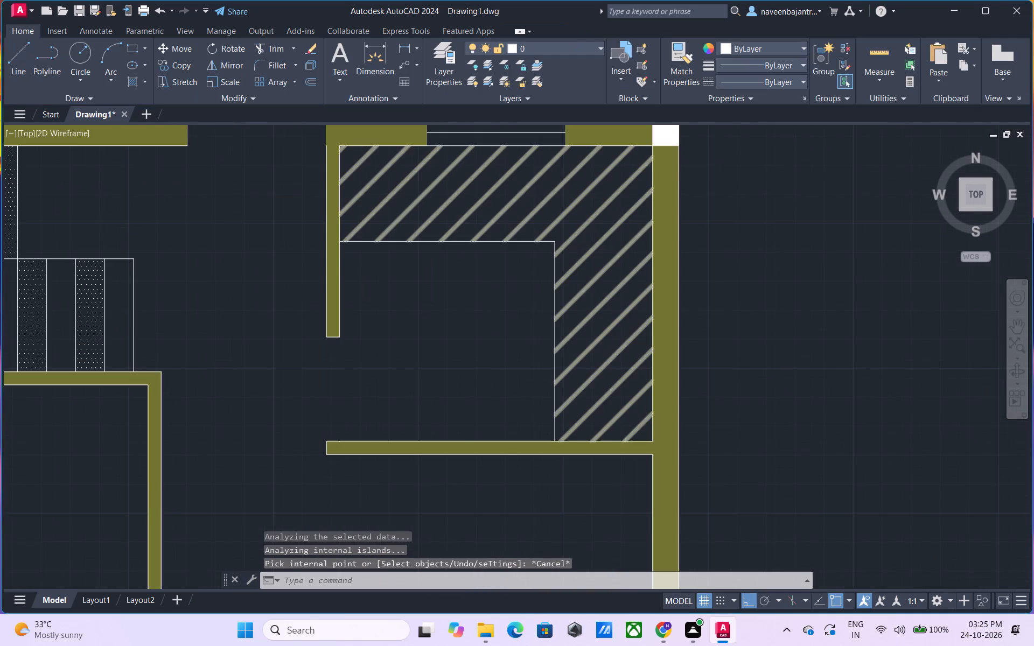
scroll(574, 235, "up", 2)
scroll(574, 235, "down", 1)
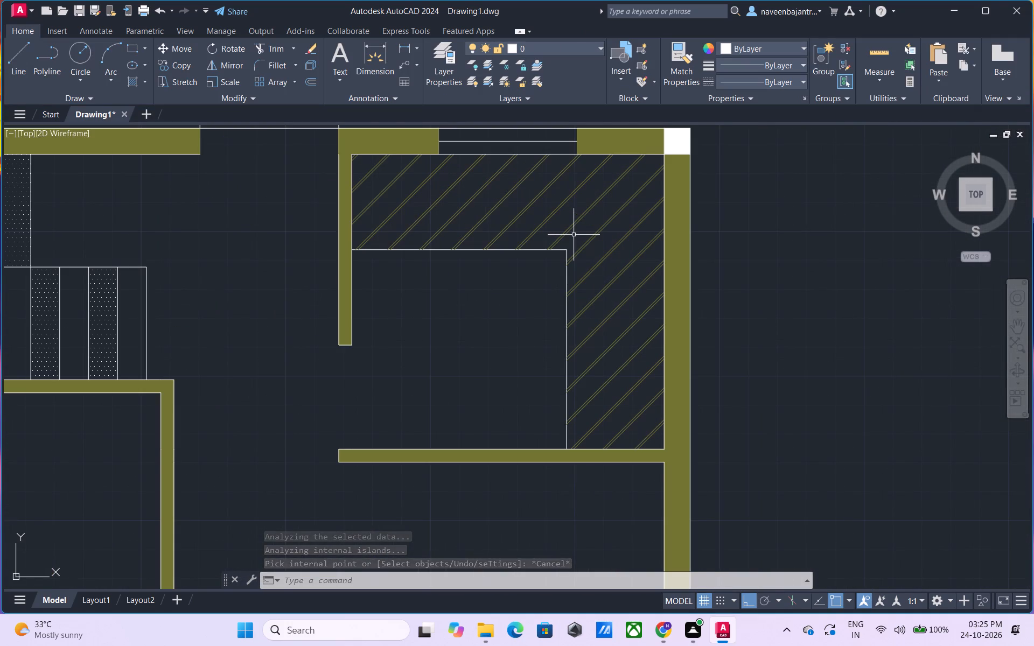
key("Escape")
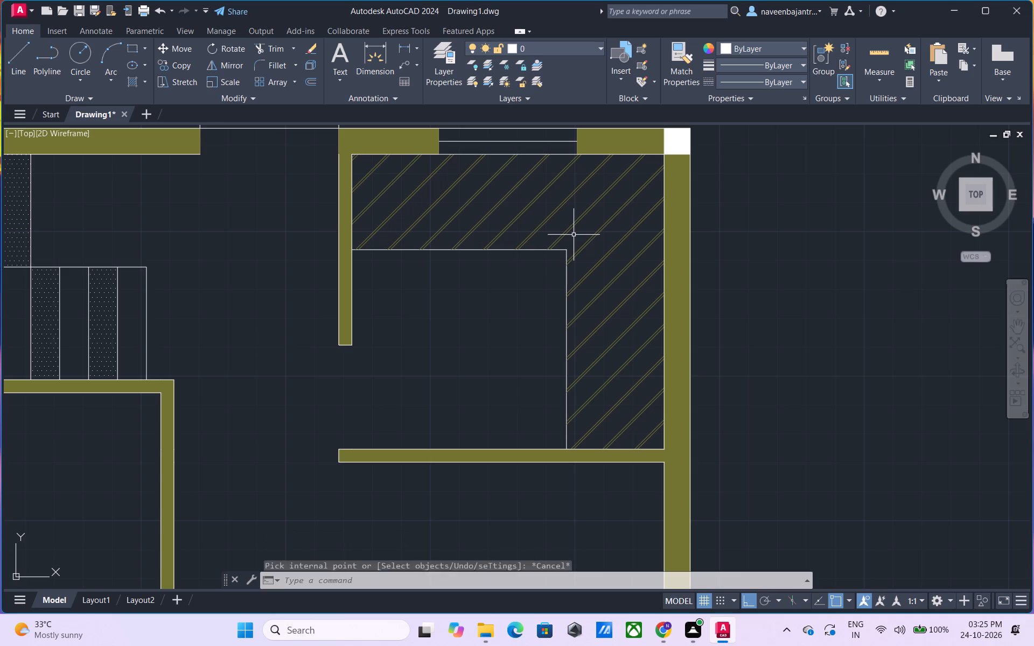
scroll(775, 289, "down", 2)
middle_click_drag(786, 264, 733, 216)
scroll(733, 216, "down", 1)
middle_click_drag(740, 268, 719, 238)
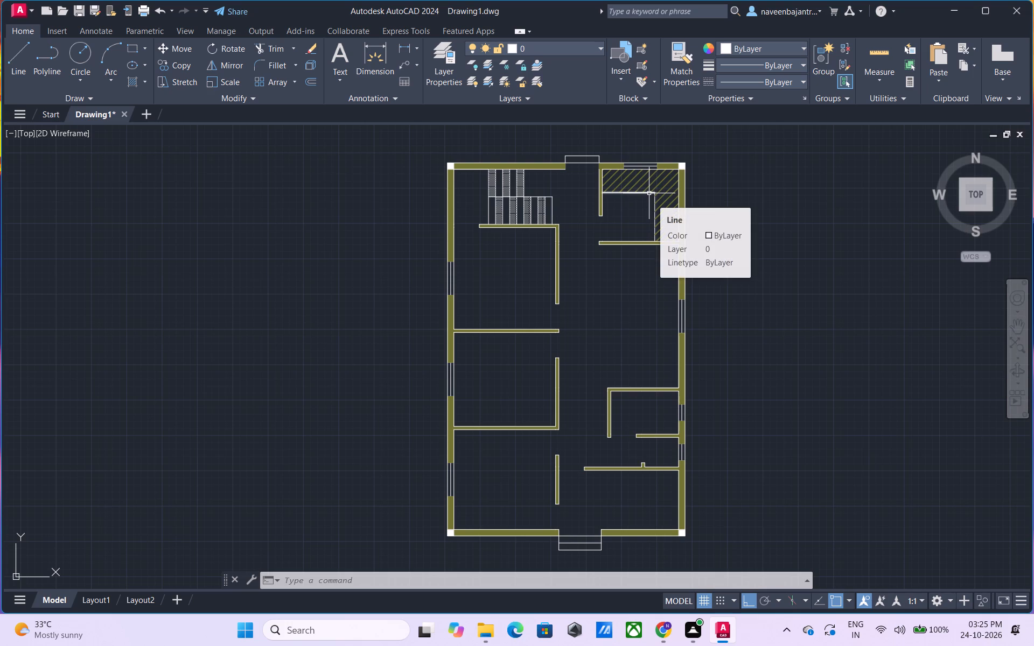
scroll(649, 193, "up", 2)
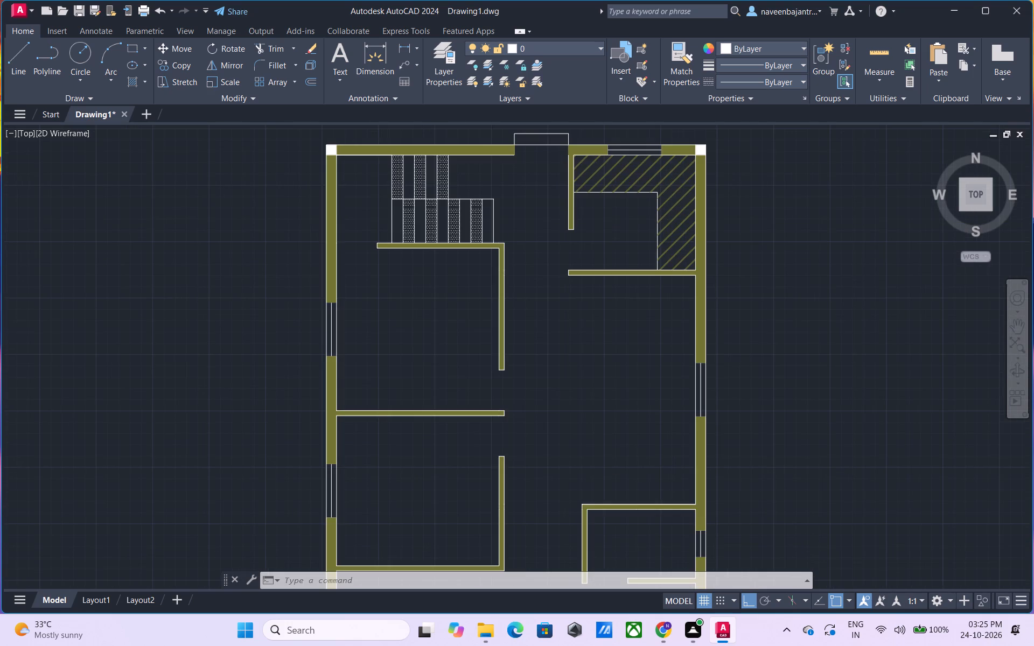
middle_click_drag(649, 193, 607, 267)
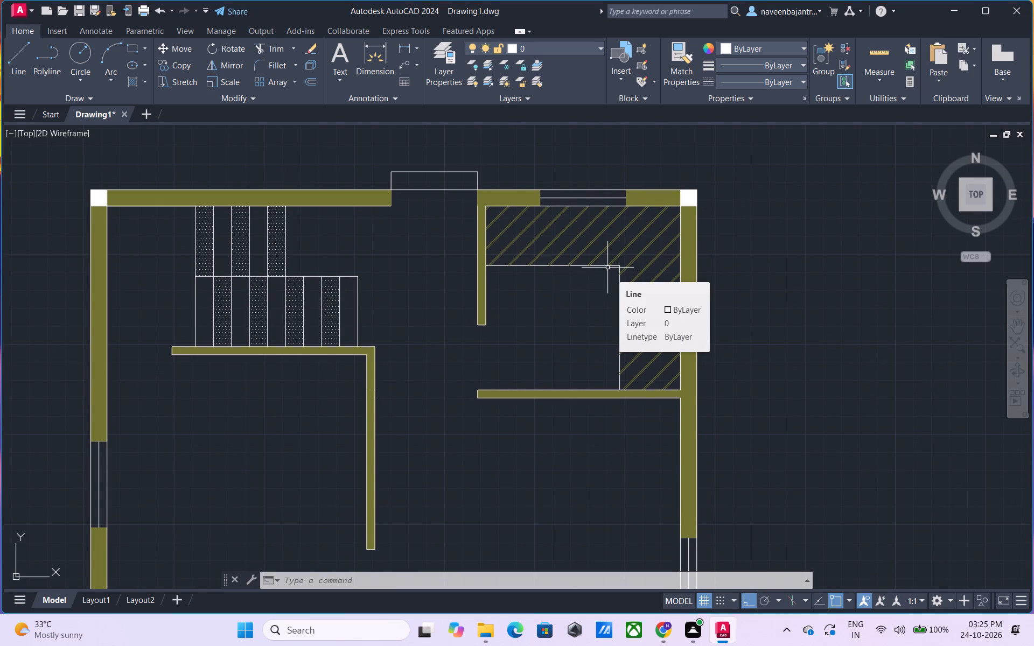
scroll(607, 268, "up", 2)
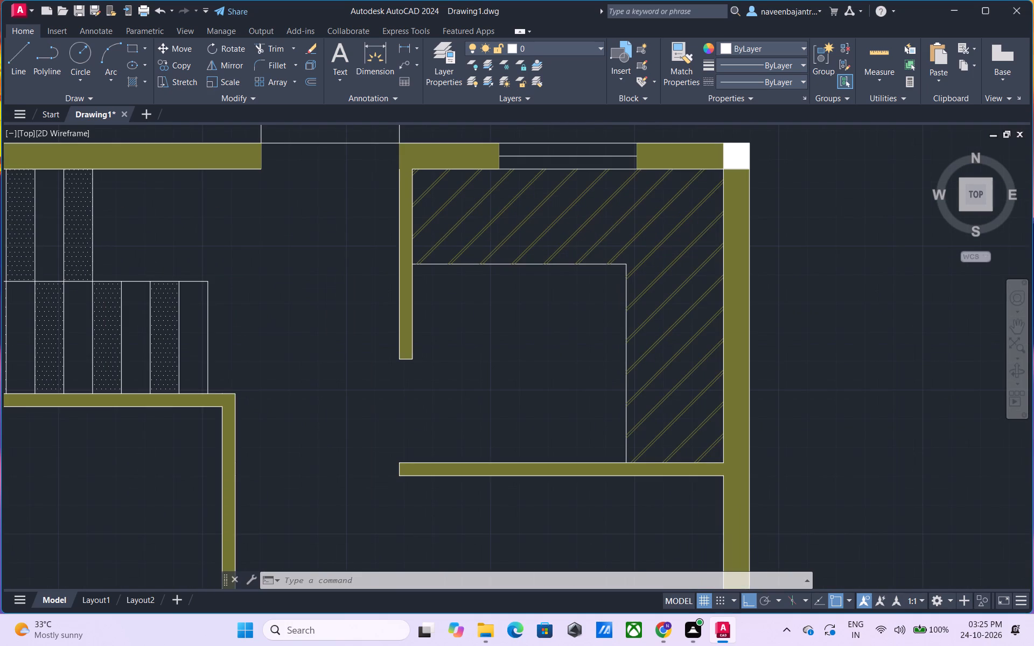
middle_click_drag(607, 268, 553, 307)
scroll(553, 307, "down", 1)
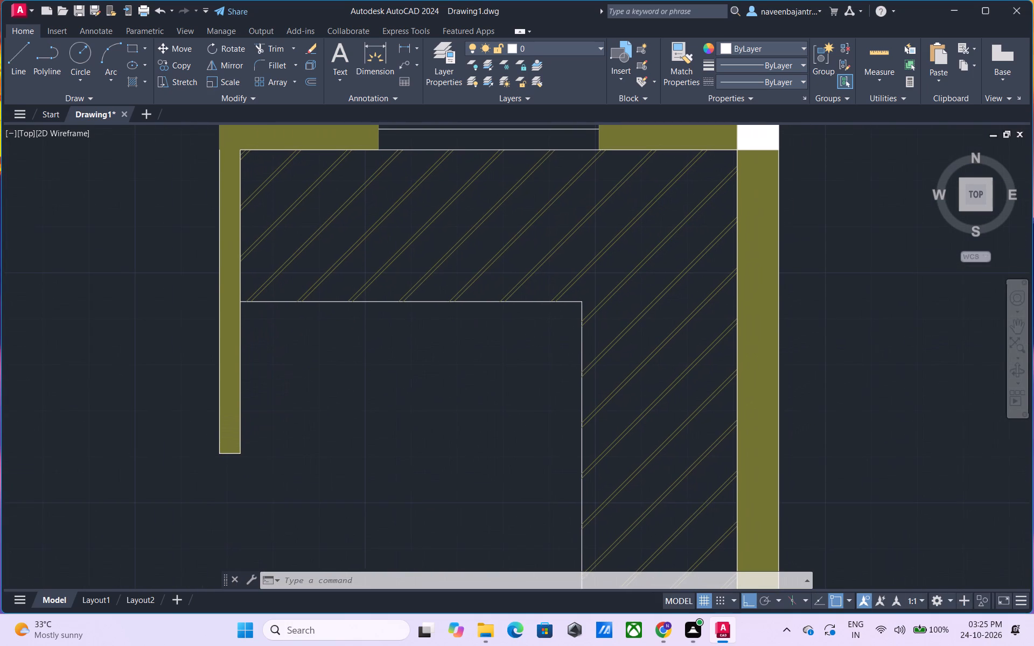
key("Escape")
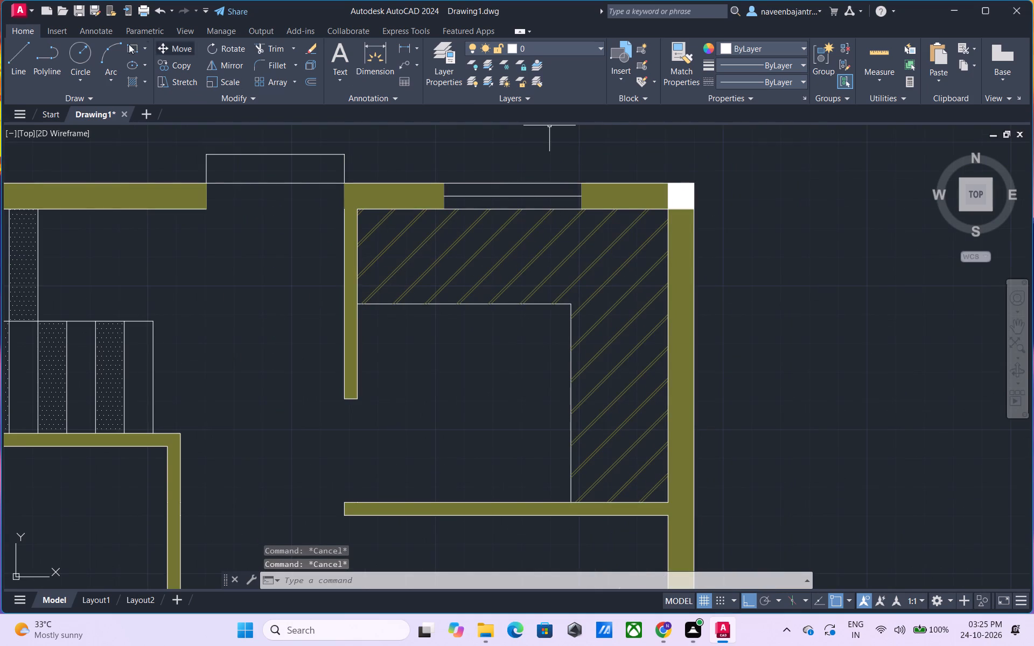
Open the Blocks palette for picking furniture and fixture blocks.
left_click(66, 32)
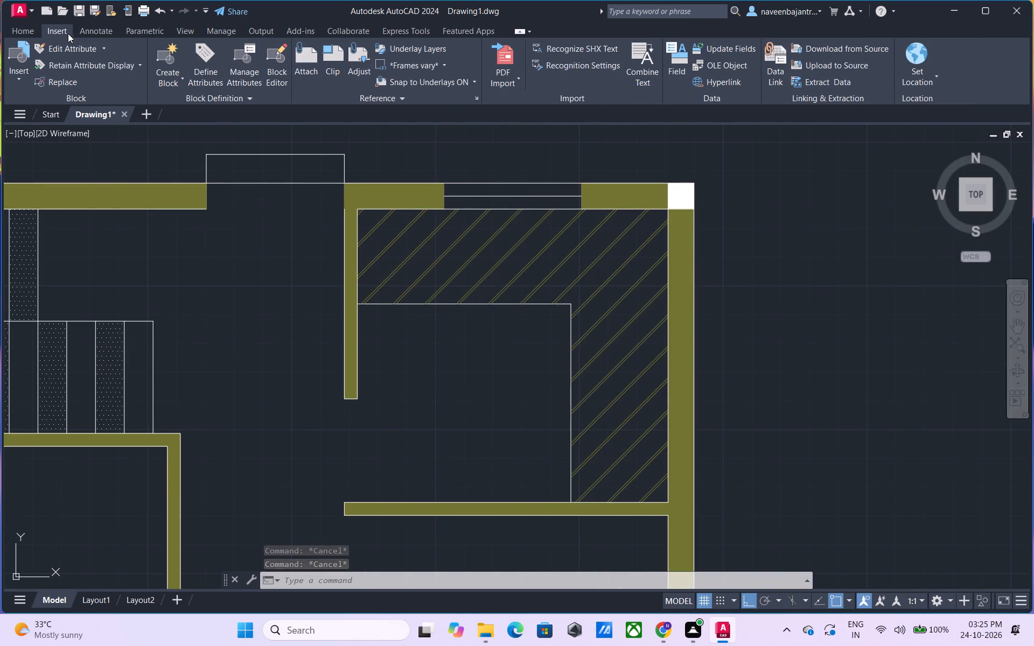
left_click(106, 35)
left_click(153, 30)
left_click(178, 33)
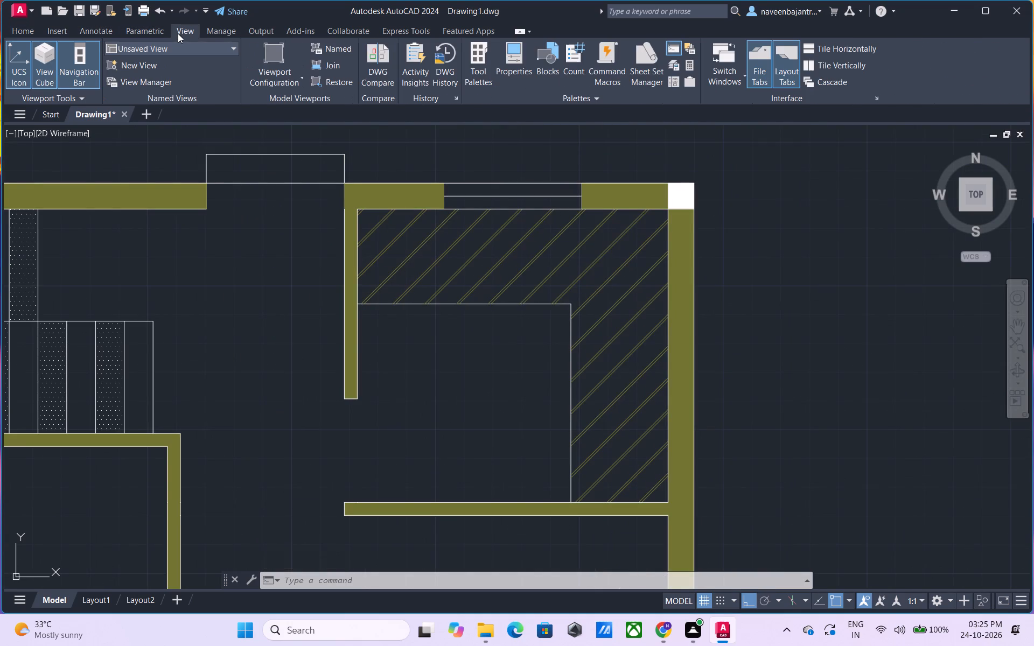
left_click(551, 66)
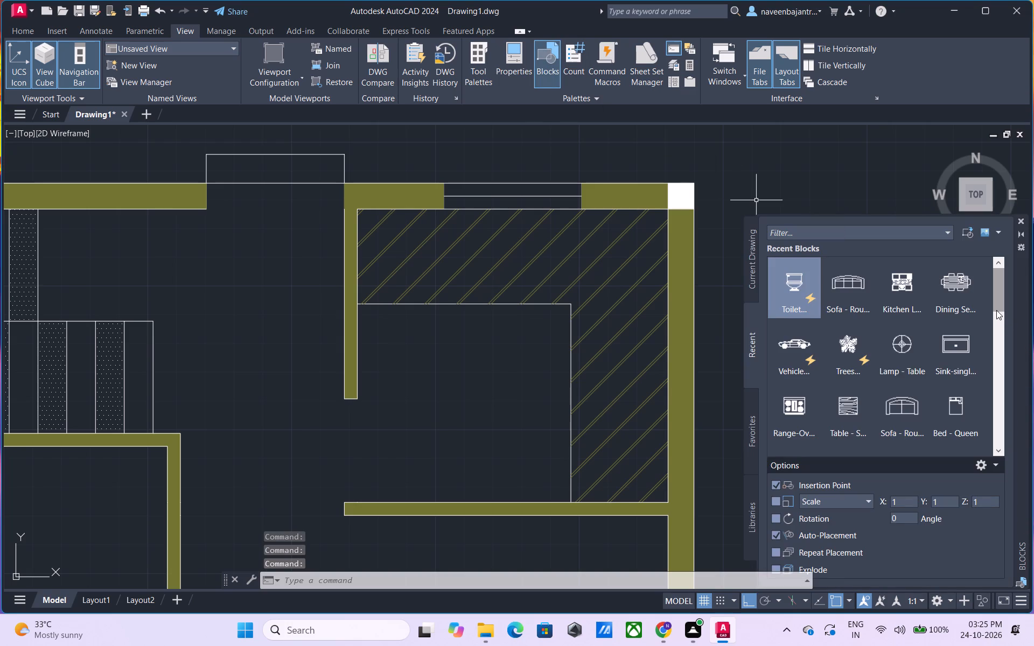
Look through the entire recent blocks collection, from first to last and back, for furniture and fixtures suited to the floor plan.
scroll(996, 310, "down", 1)
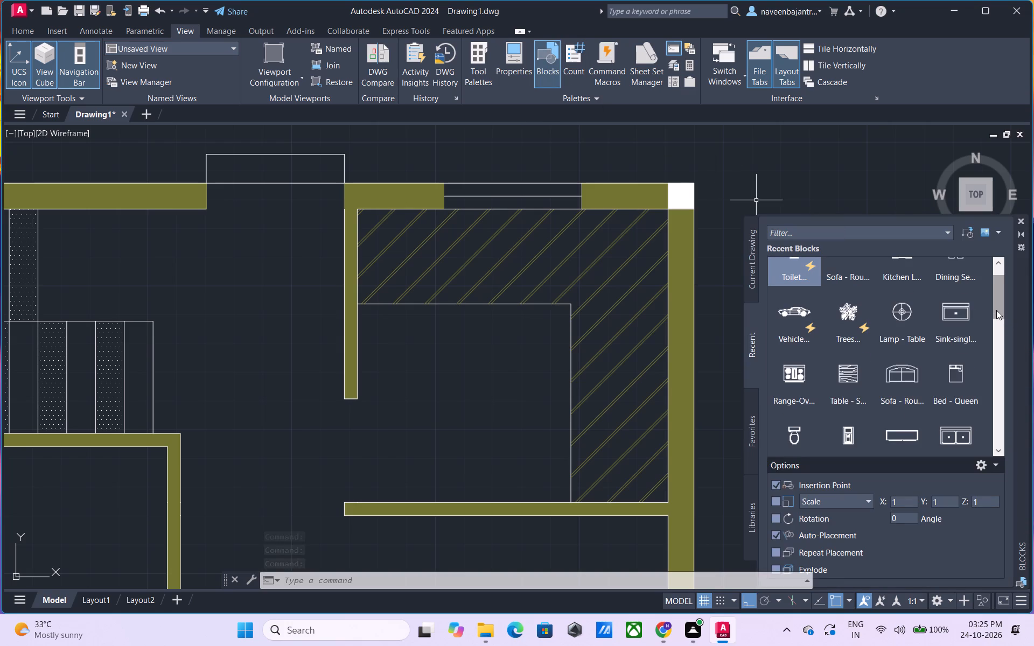
scroll(996, 310, "down", 1)
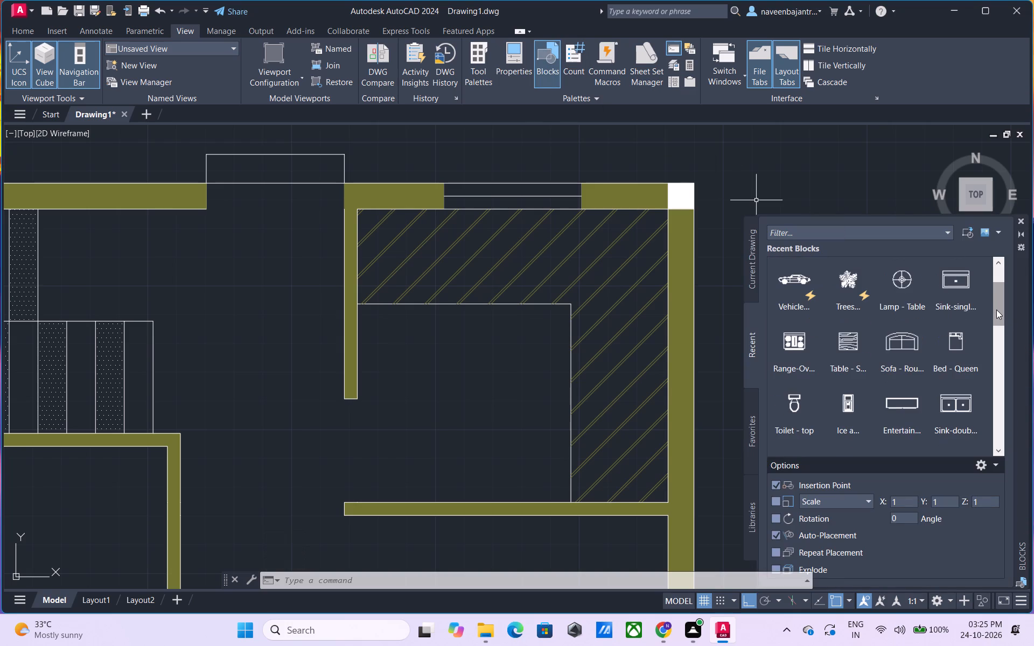
scroll(996, 310, "down", 1)
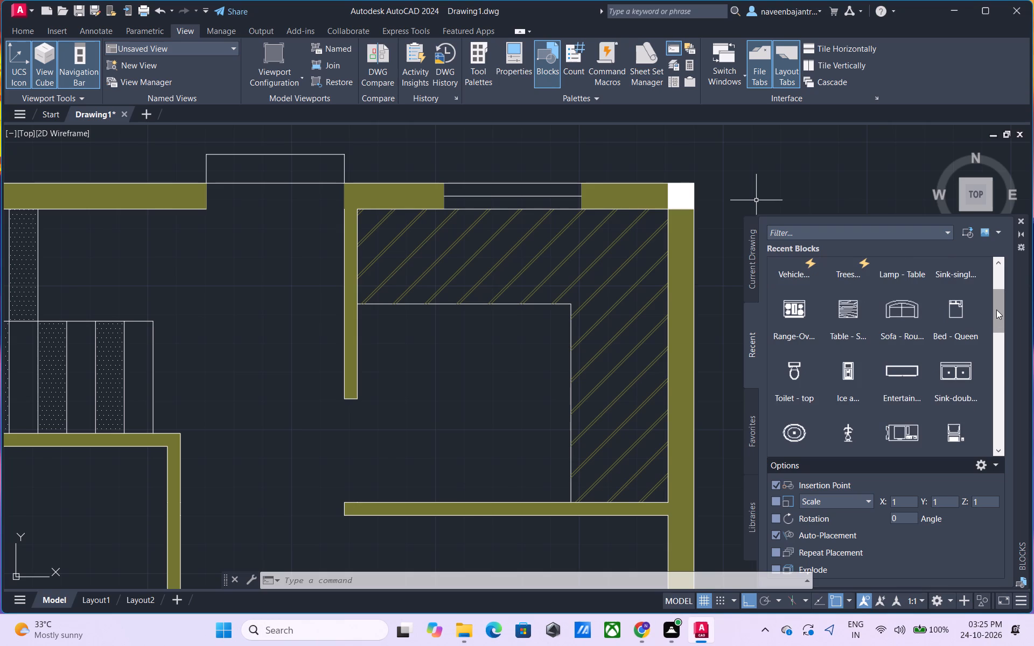
scroll(996, 310, "down", 2)
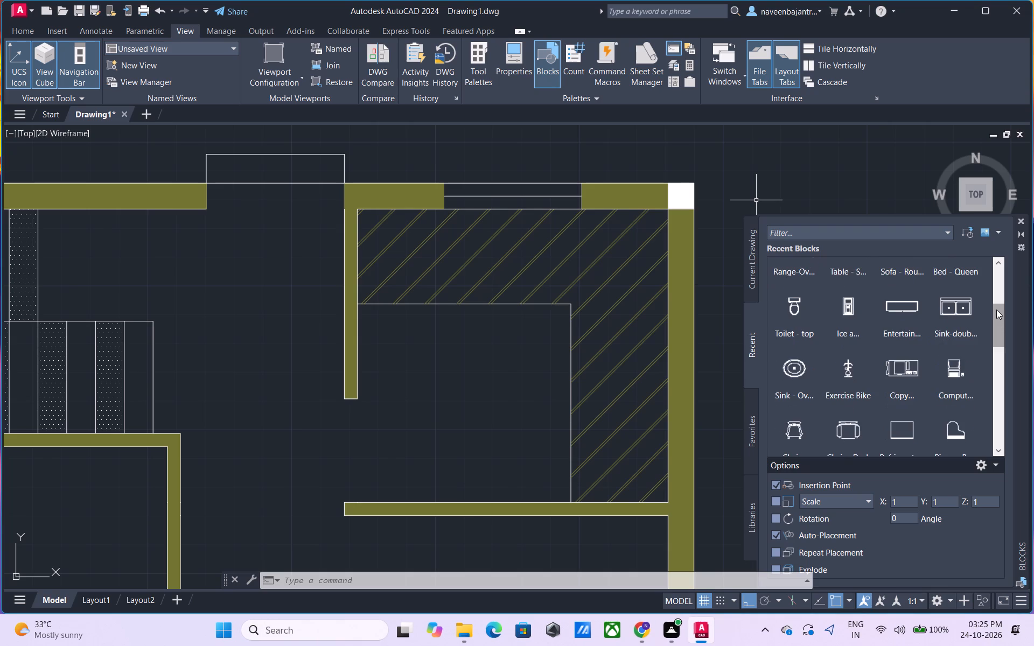
scroll(996, 310, "down", 2)
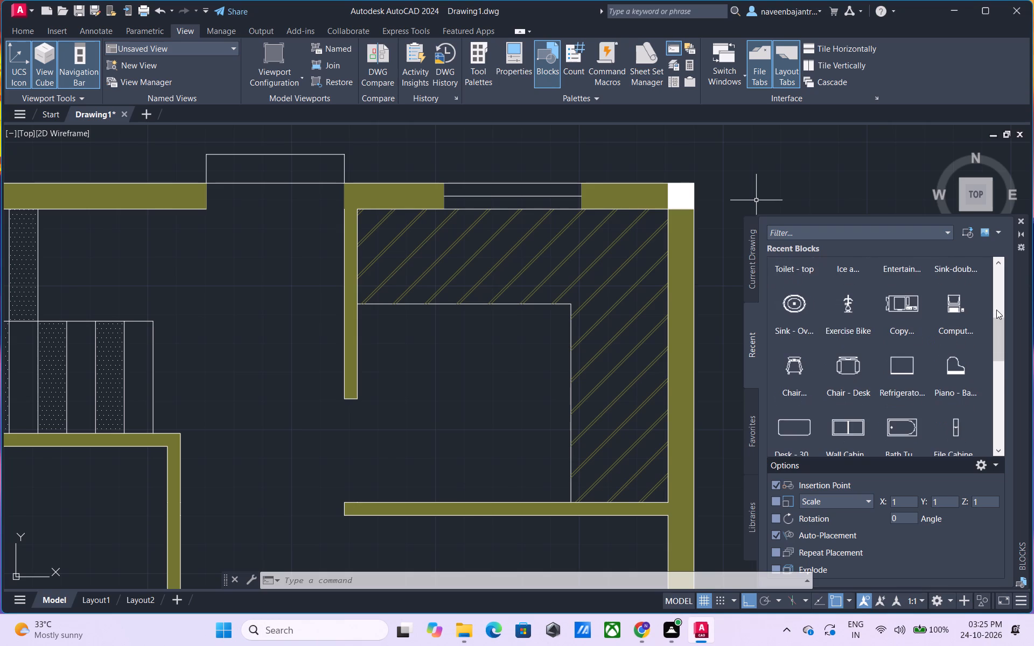
scroll(996, 310, "down", 1)
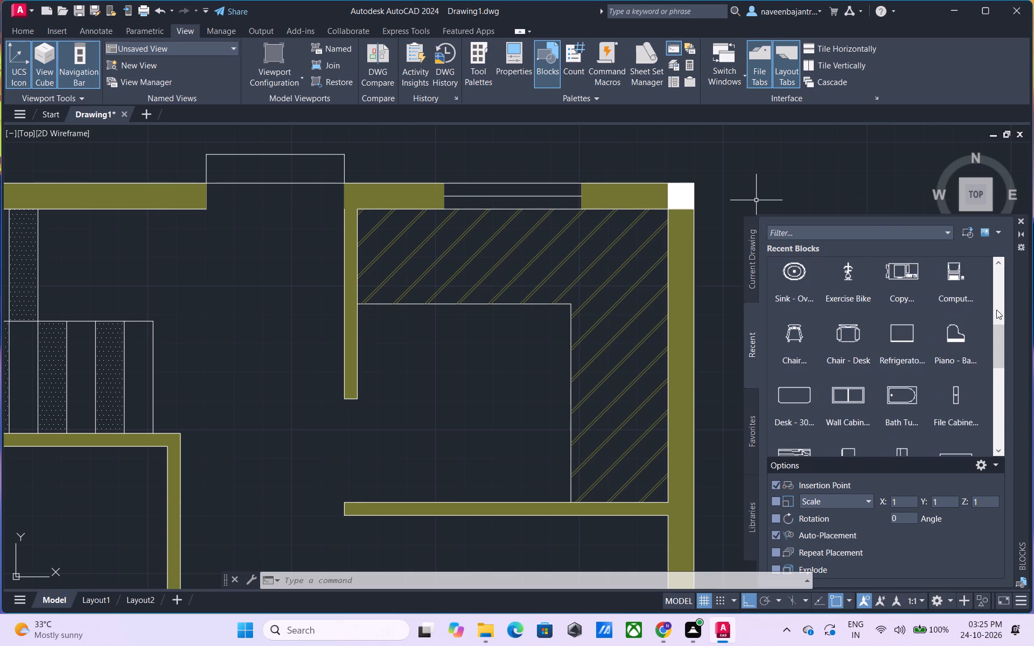
scroll(996, 310, "down", 1)
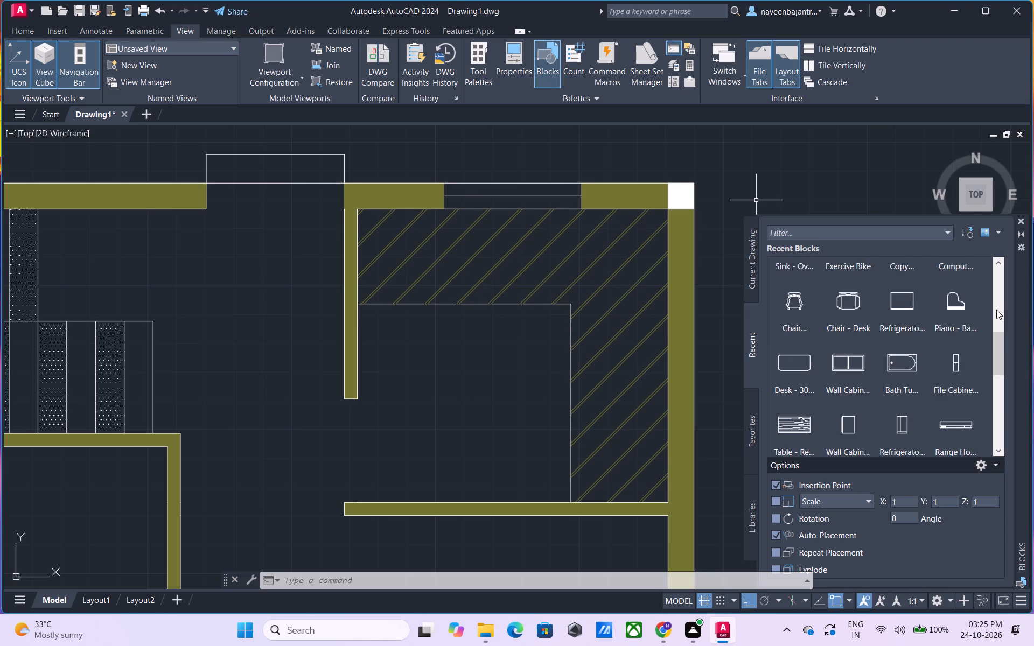
scroll(996, 310, "down", 1)
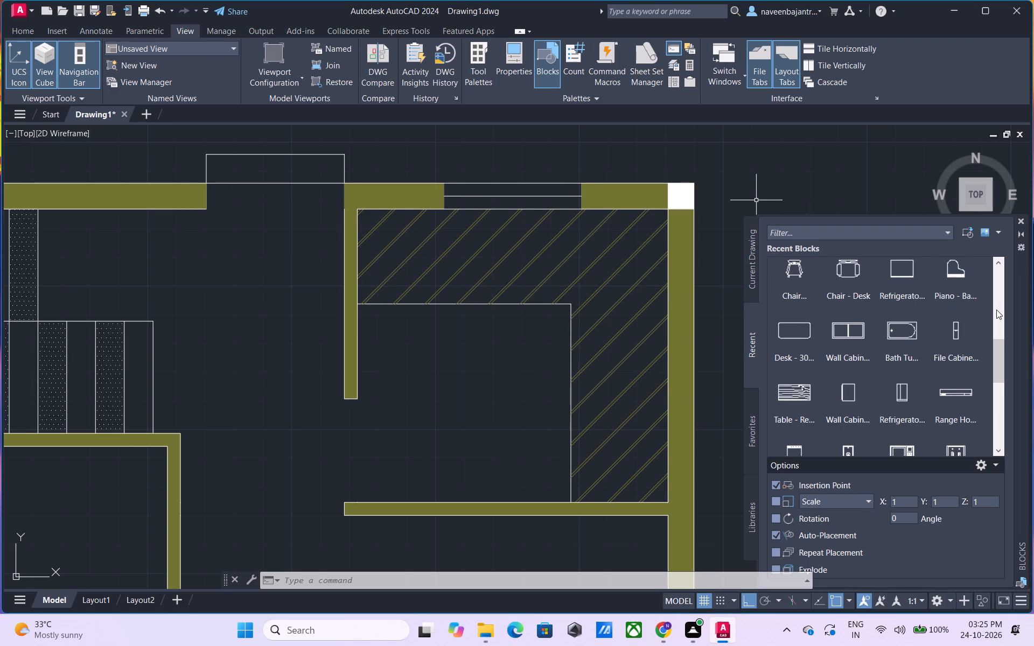
scroll(996, 310, "down", 3)
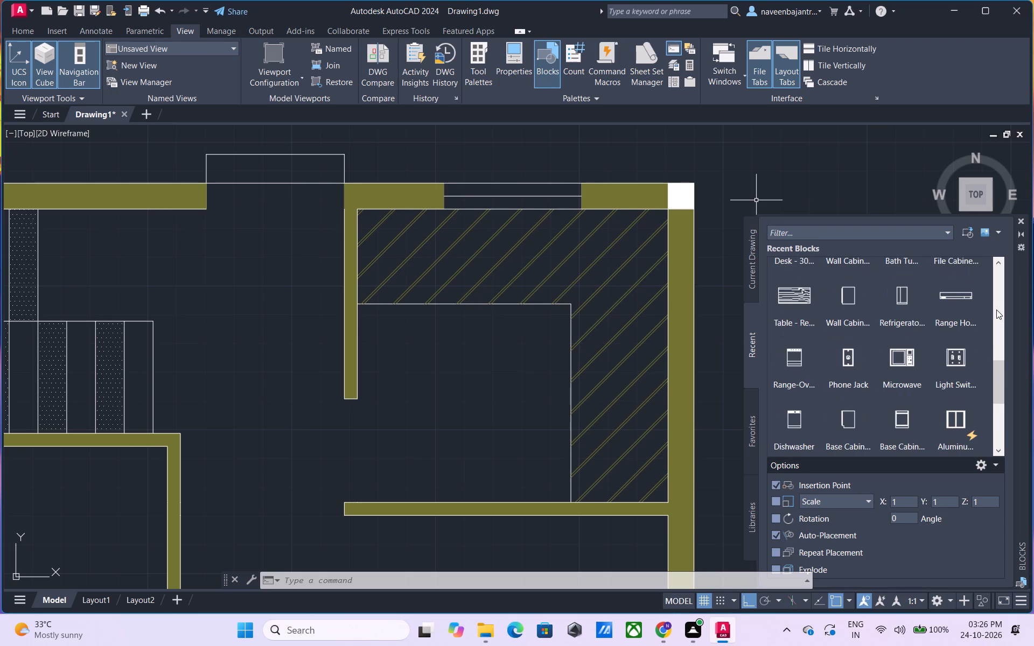
scroll(996, 310, "down", 1)
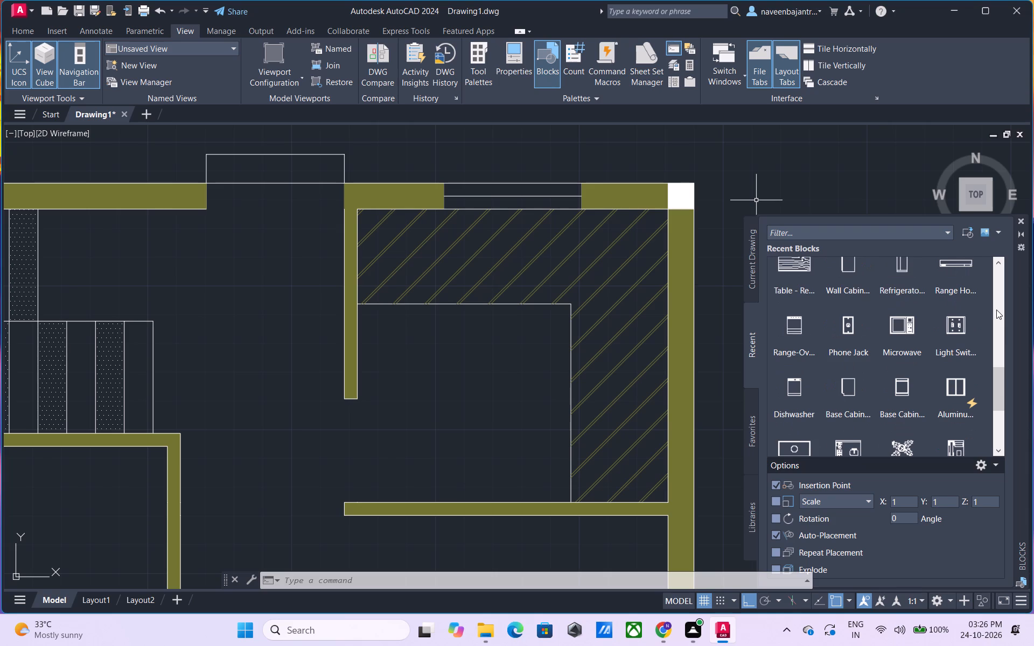
scroll(996, 310, "down", 2)
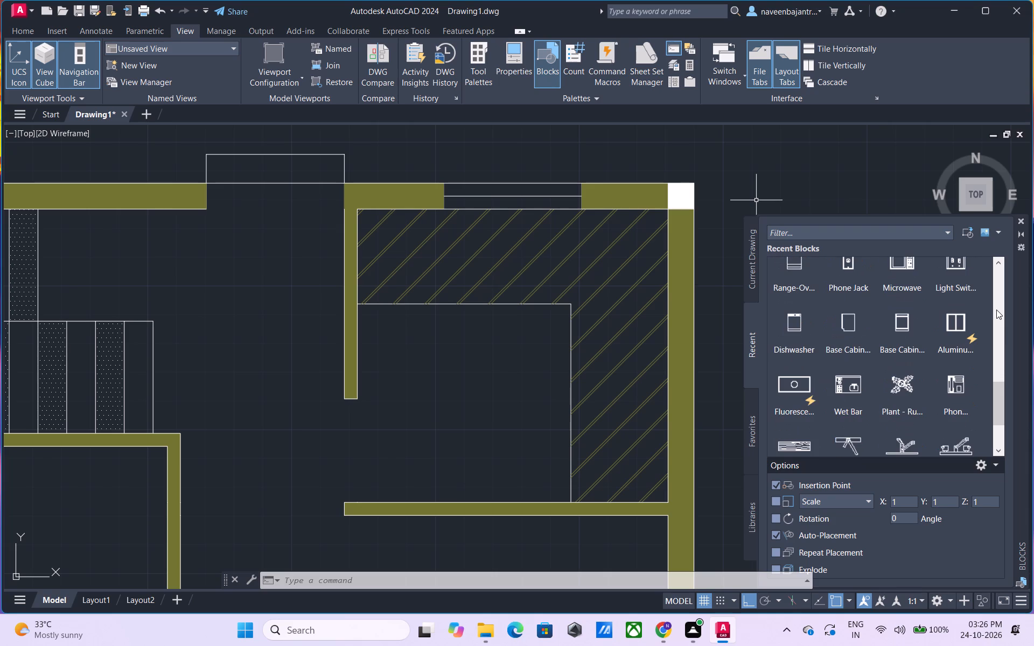
scroll(996, 310, "down", 1)
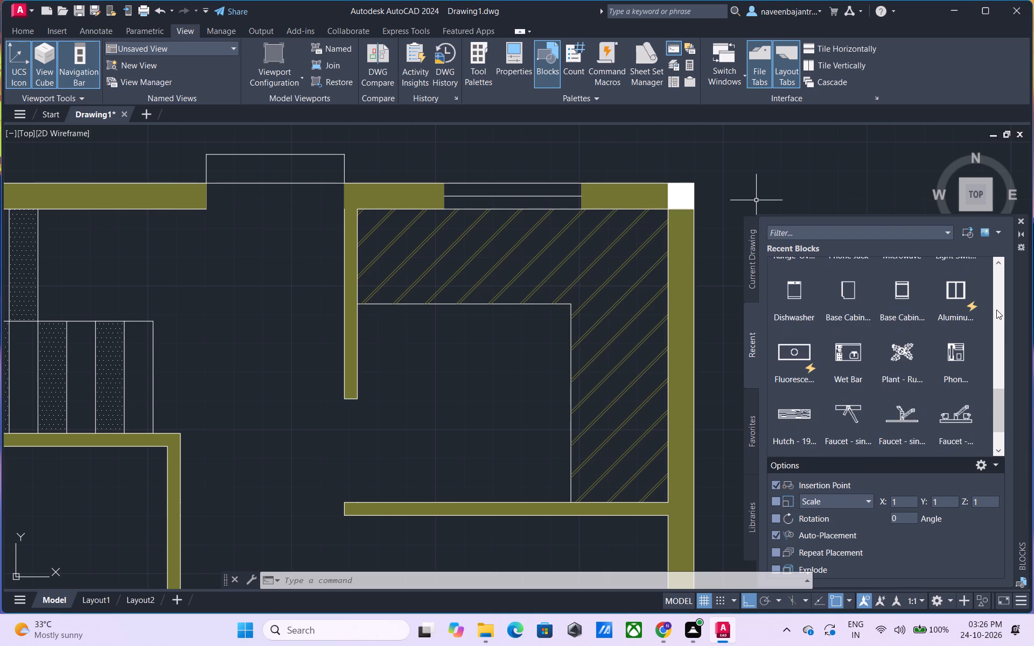
scroll(996, 310, "down", 4)
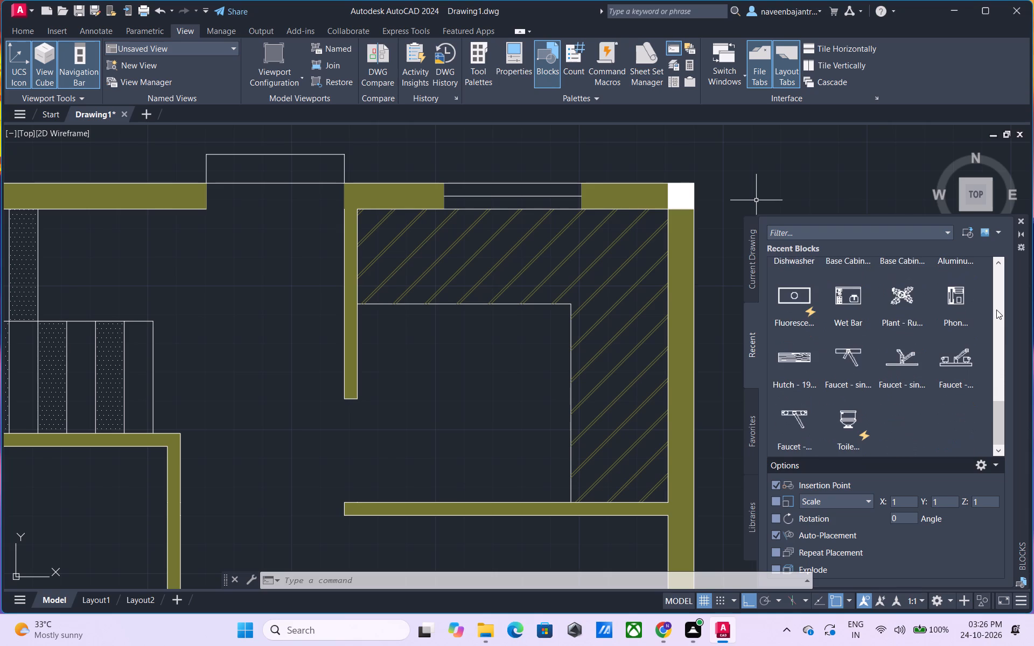
scroll(996, 310, "up", 2)
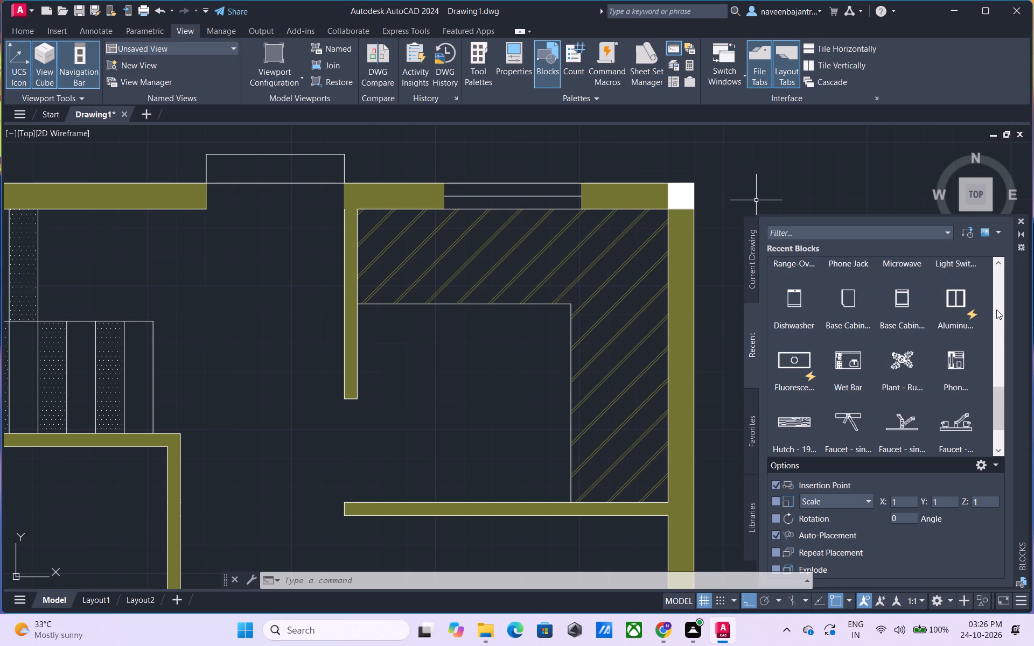
scroll(996, 310, "up", 1)
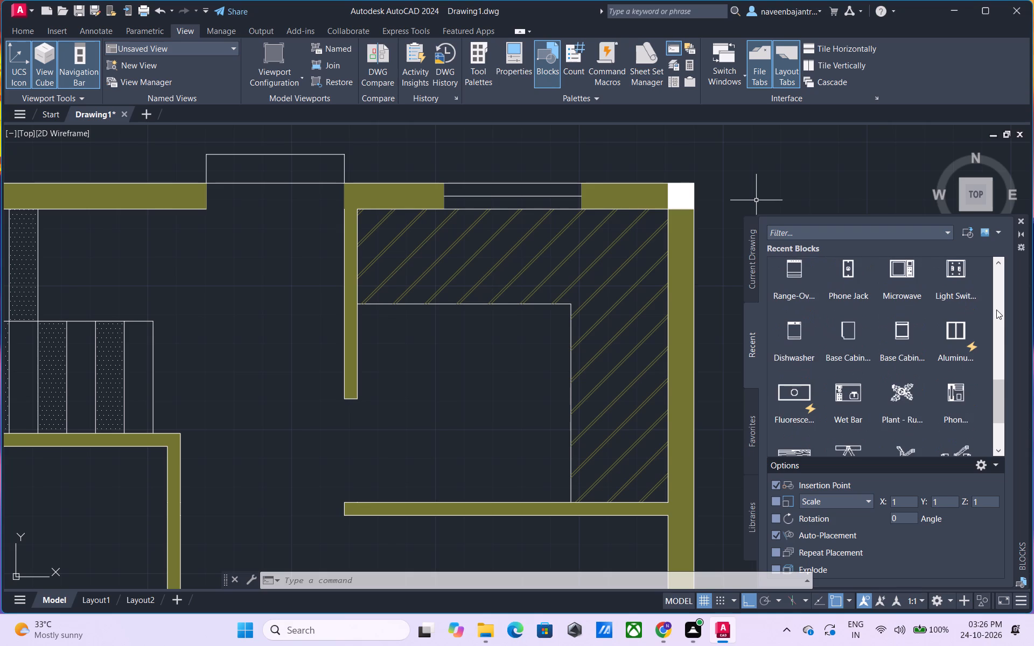
scroll(996, 310, "up", 1)
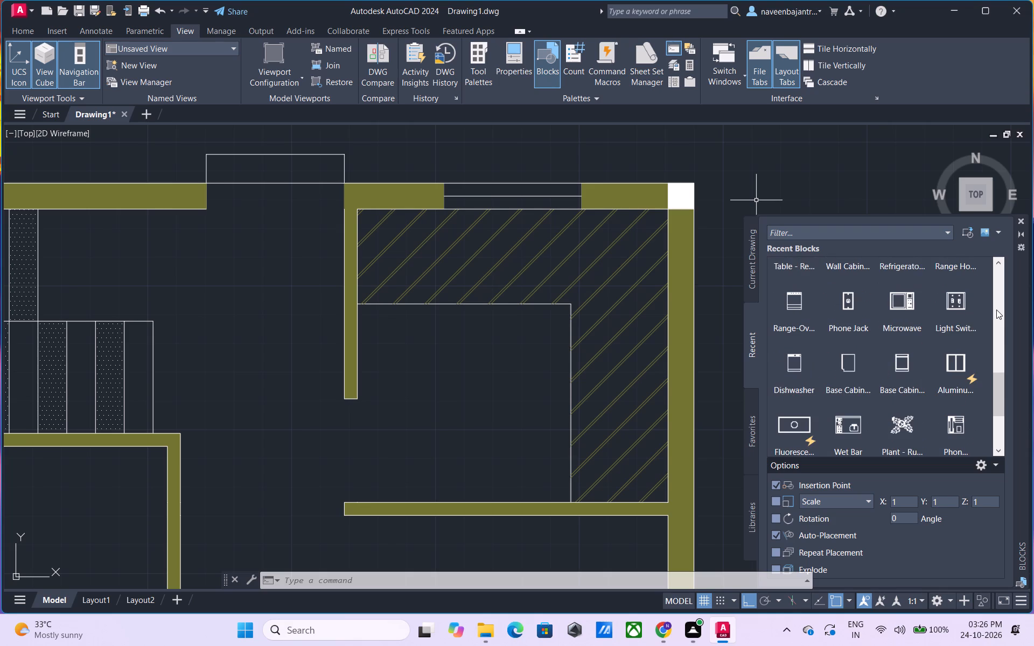
scroll(996, 310, "up", 1)
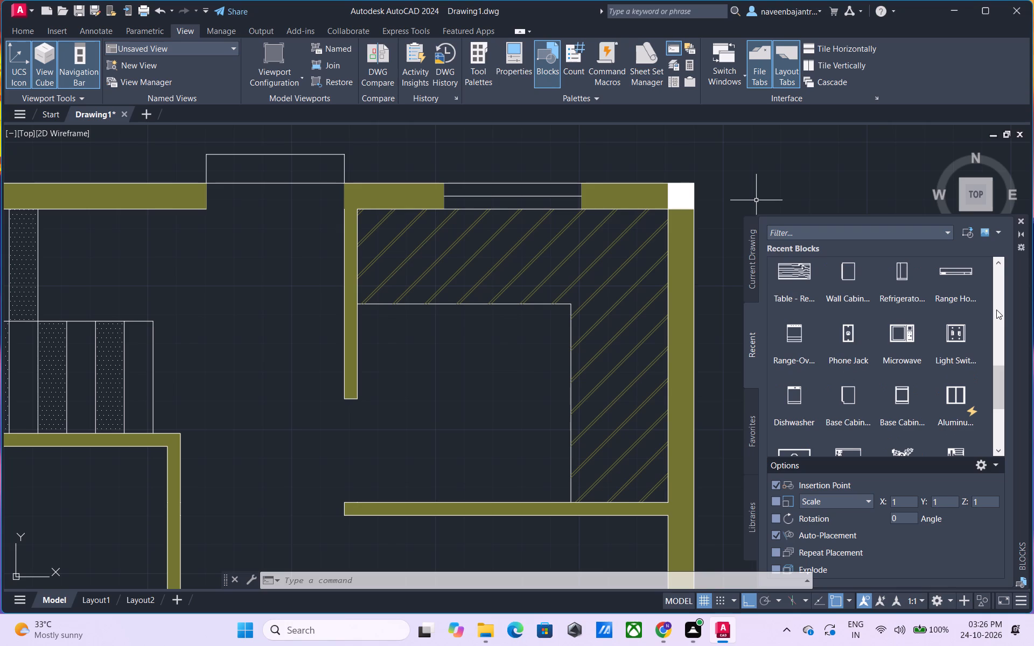
scroll(996, 310, "up", 1)
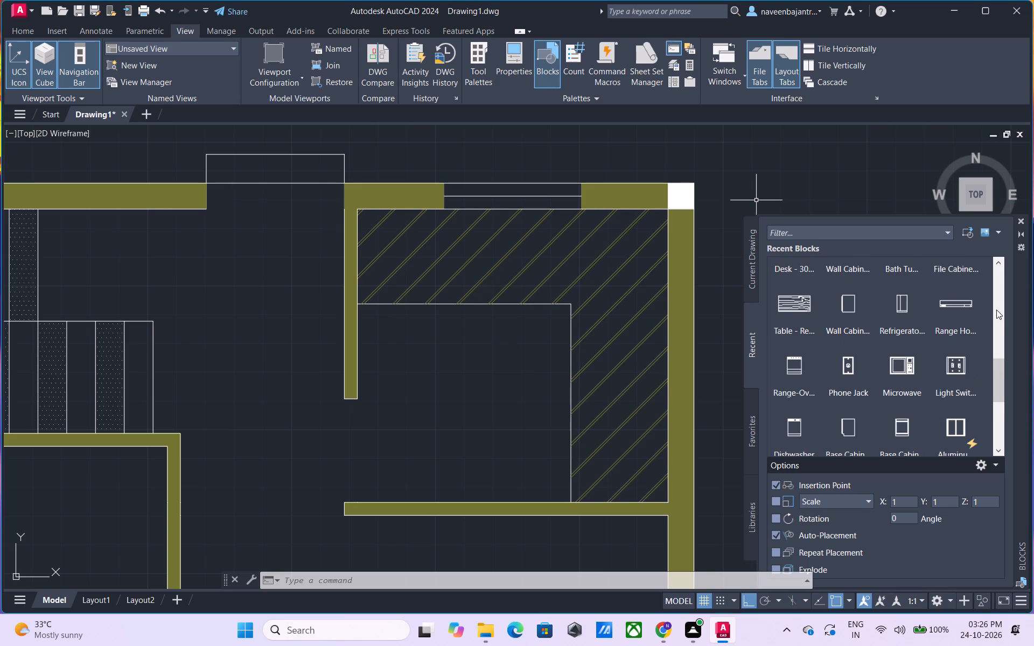
scroll(996, 310, "up", 1)
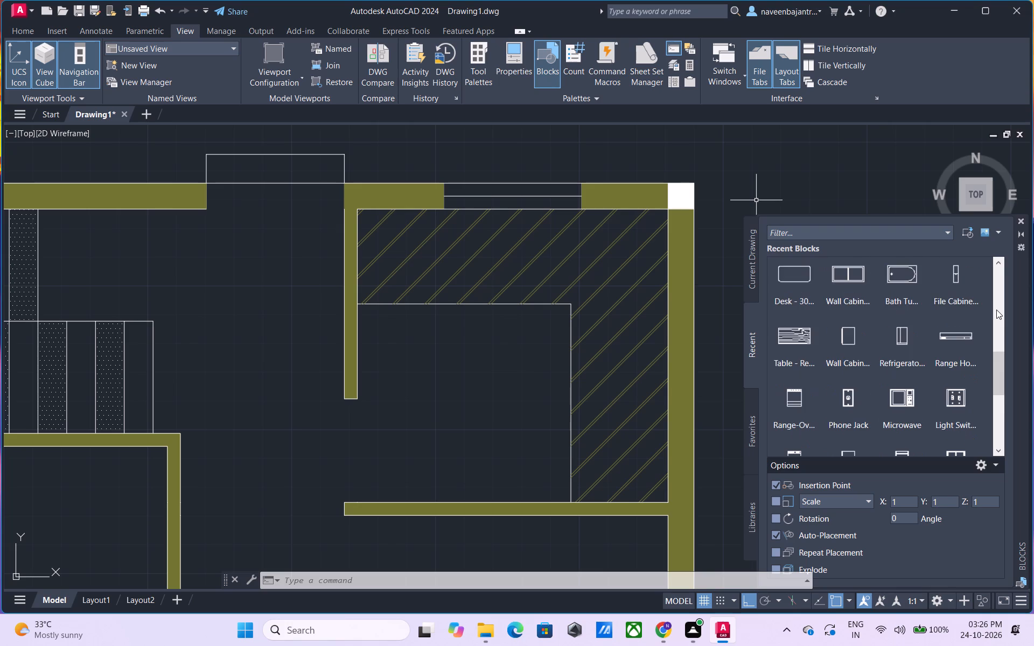
scroll(996, 310, "up", 1)
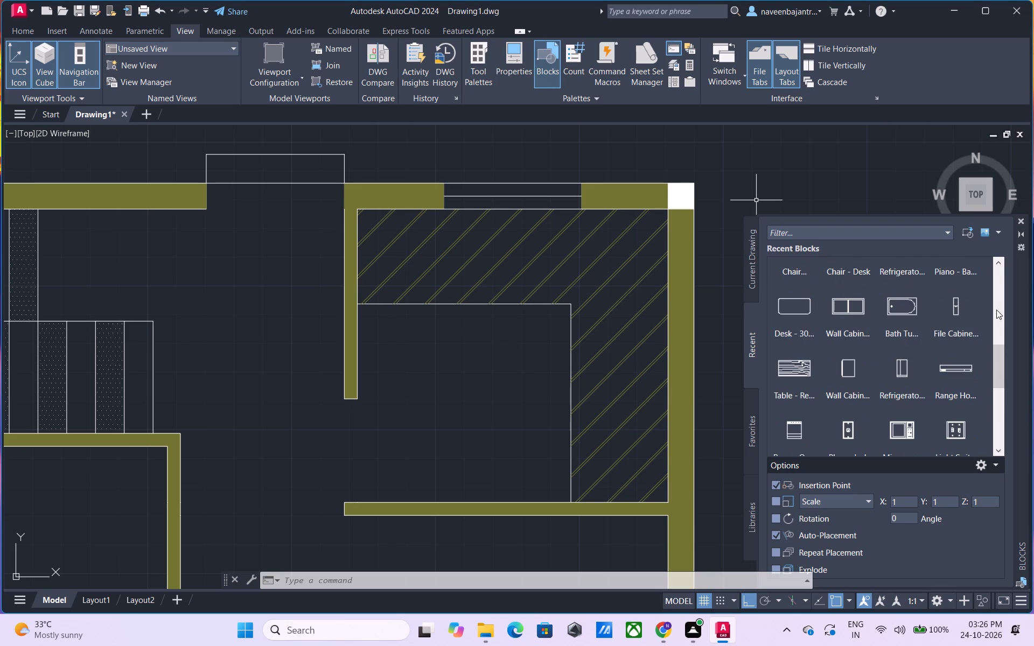
scroll(996, 310, "up", 1)
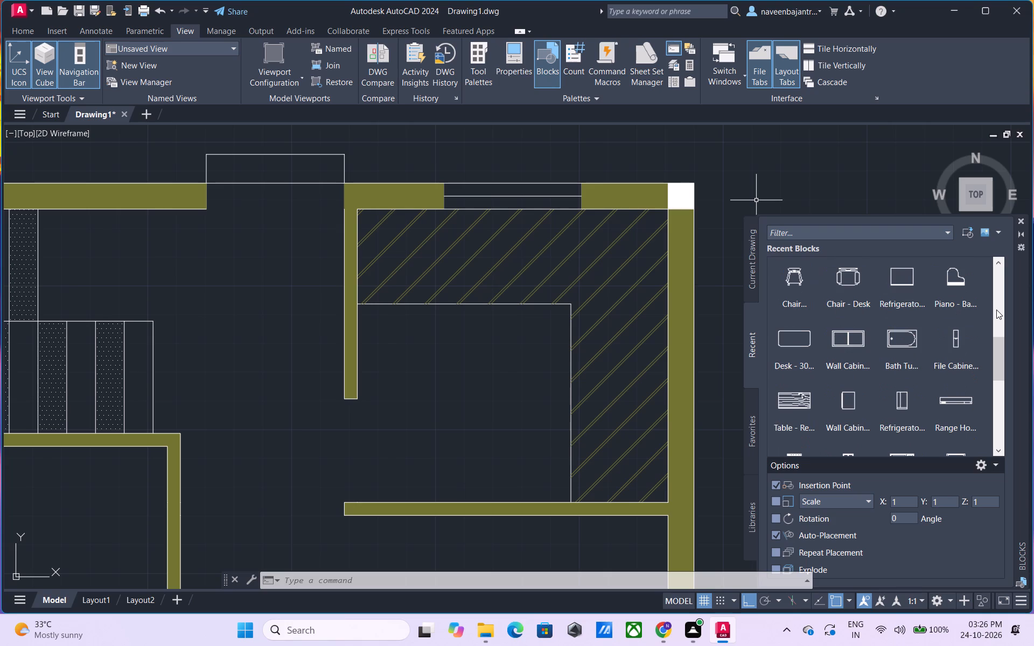
scroll(996, 310, "up", 1)
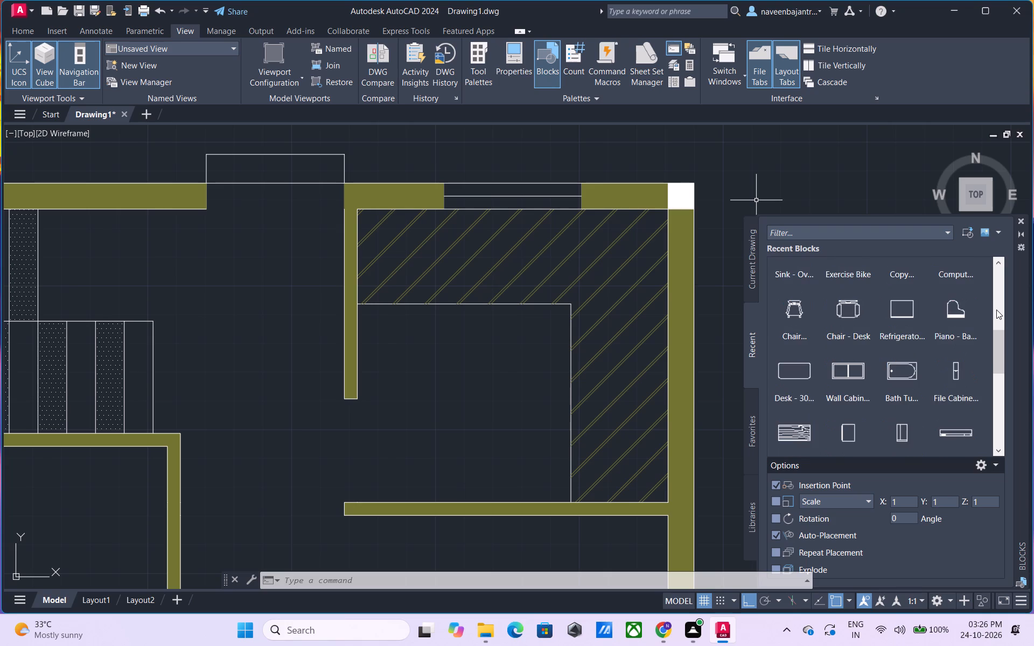
scroll(996, 310, "up", 1)
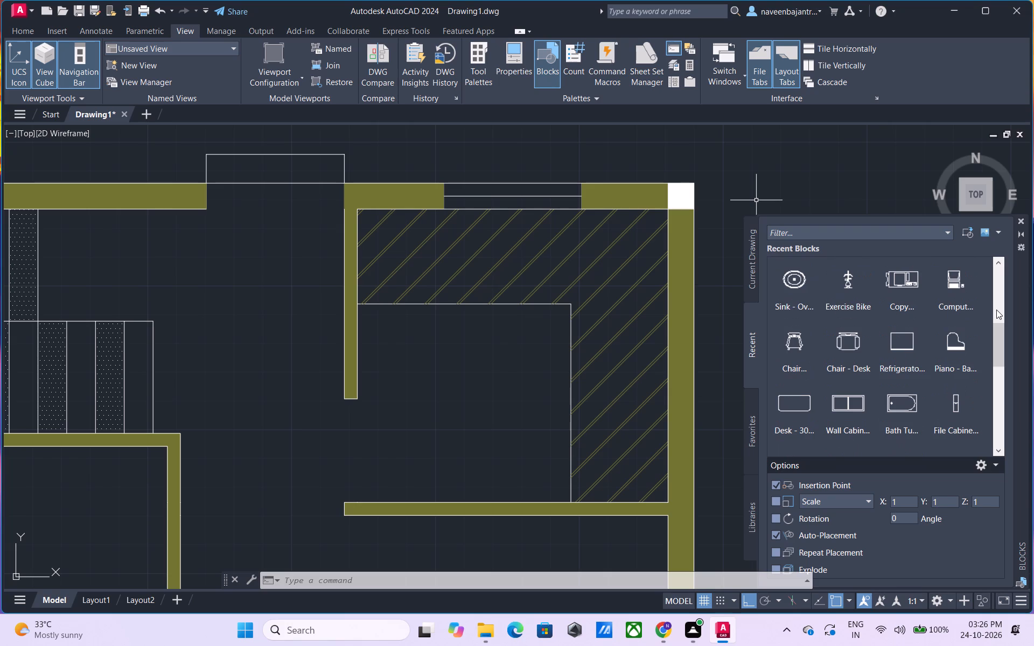
scroll(996, 310, "up", 1)
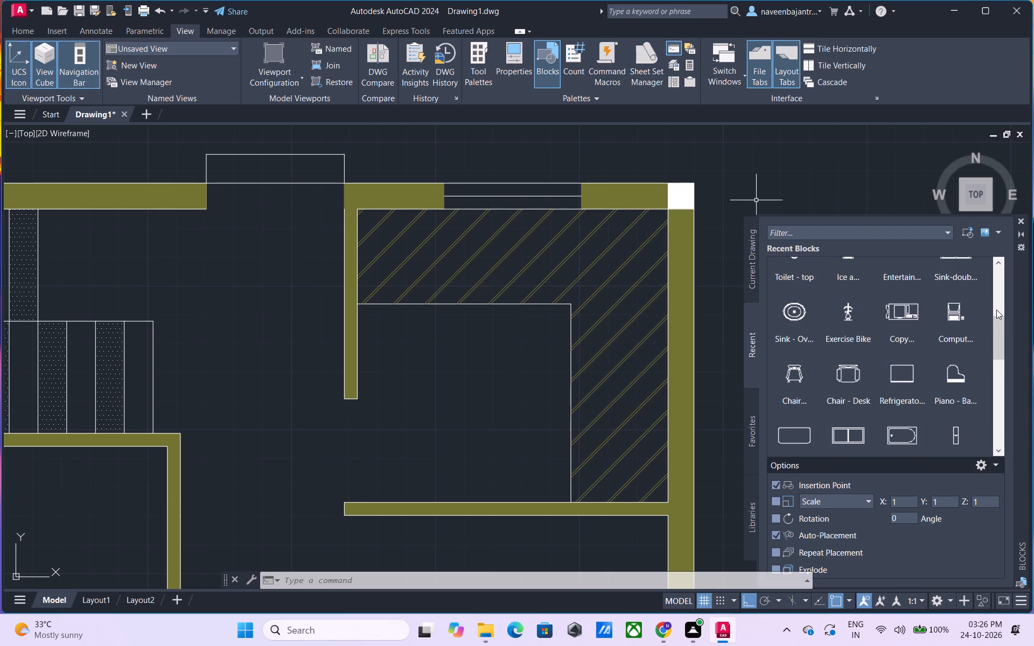
scroll(996, 310, "up", 1)
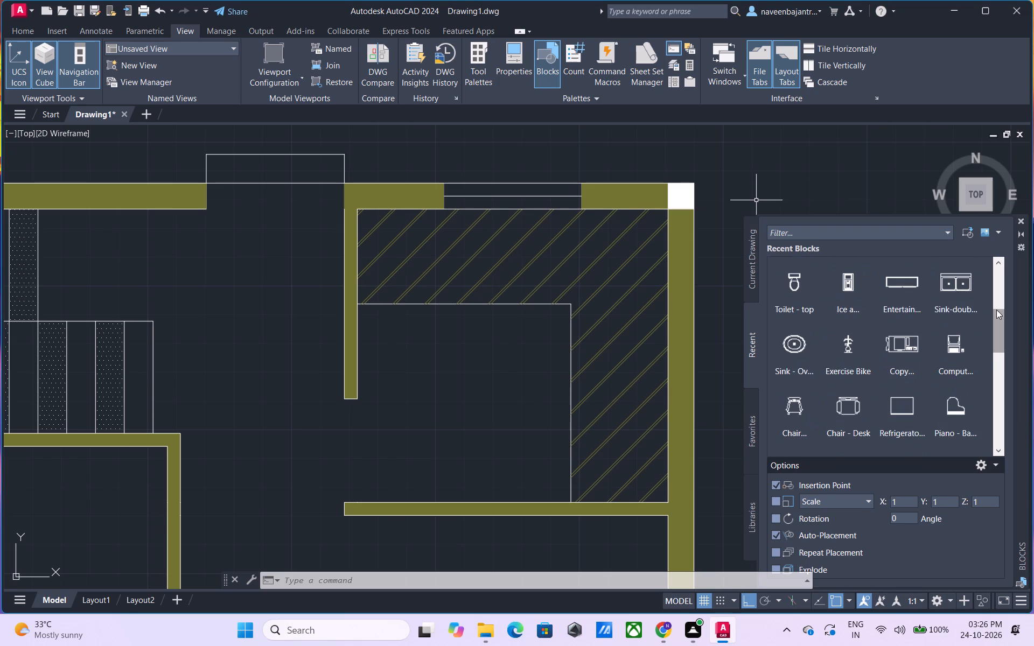
scroll(996, 310, "up", 2)
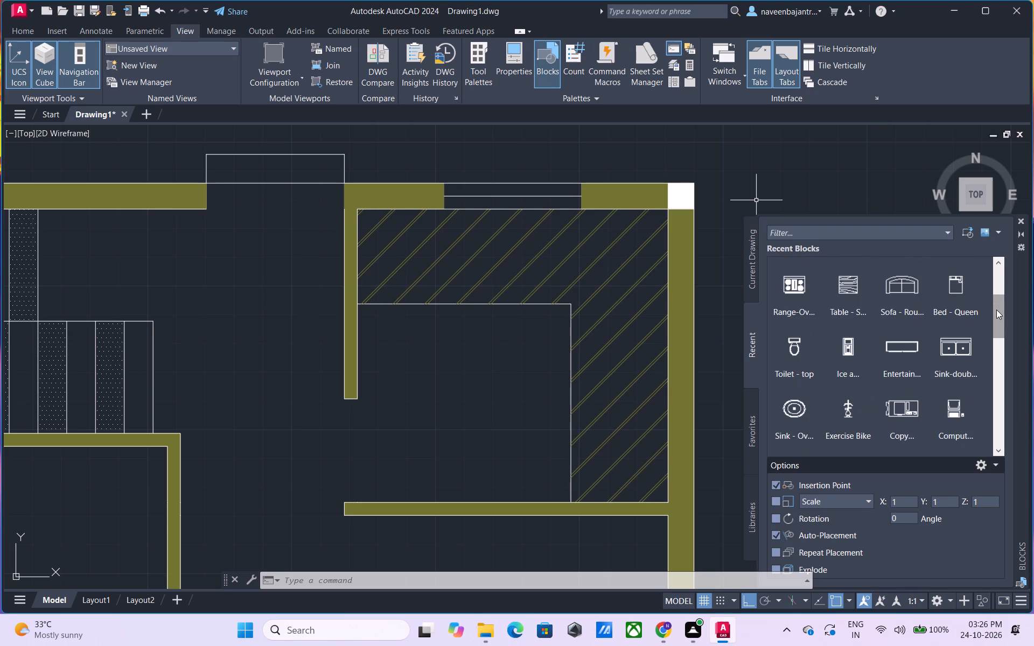
scroll(996, 310, "up", 1)
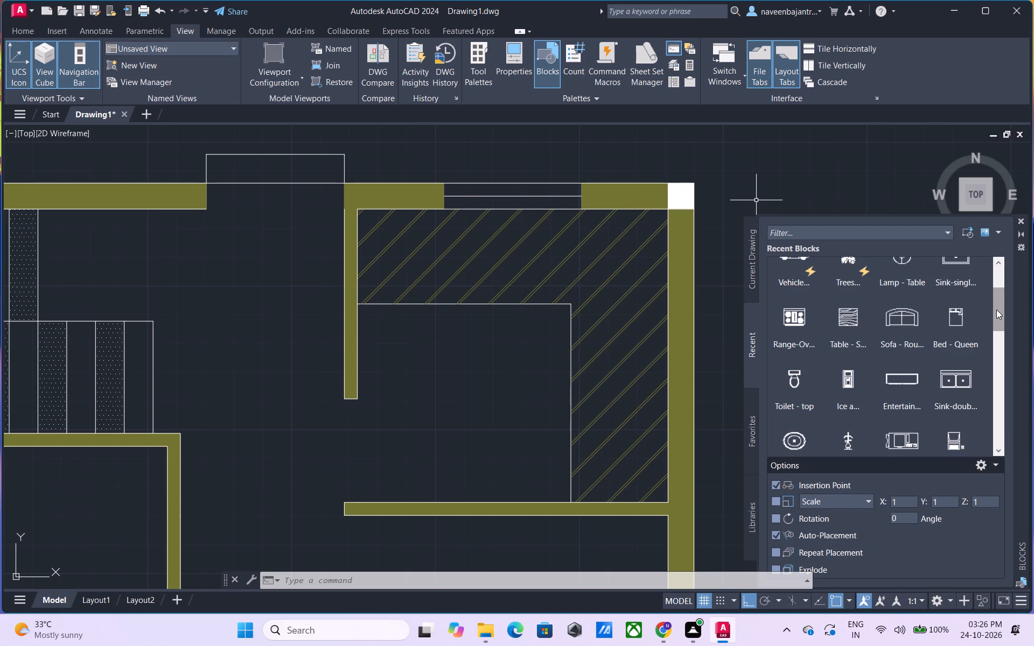
scroll(996, 310, "up", 3)
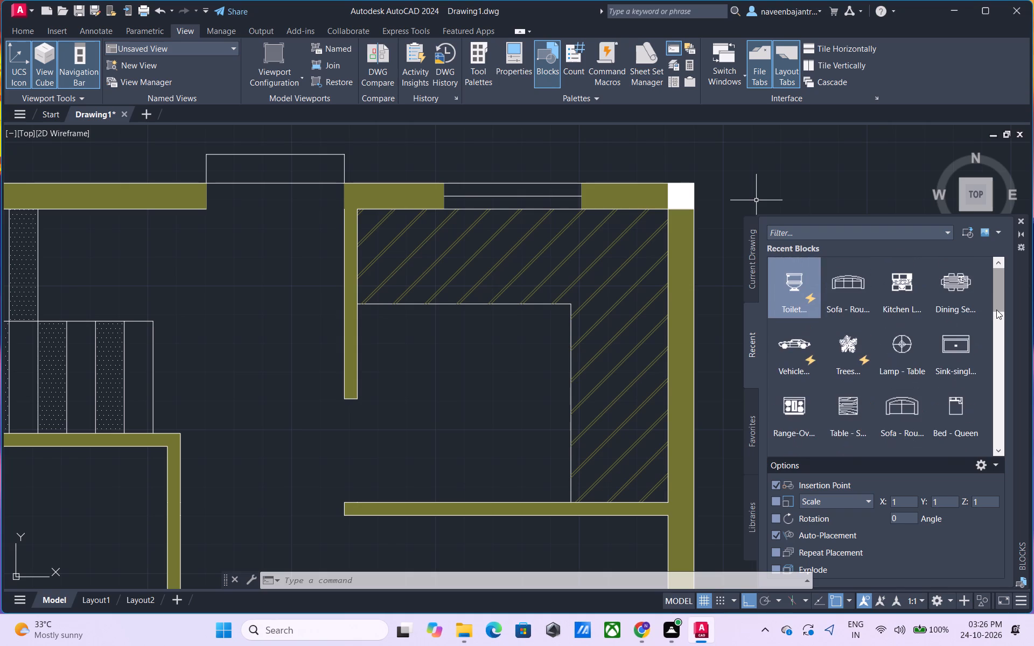
scroll(996, 310, "up", 1)
Look through the recent blocks collection again, from the first entry to the last, for furniture and fixtures suited to the plan.
scroll(996, 310, "down", 2)
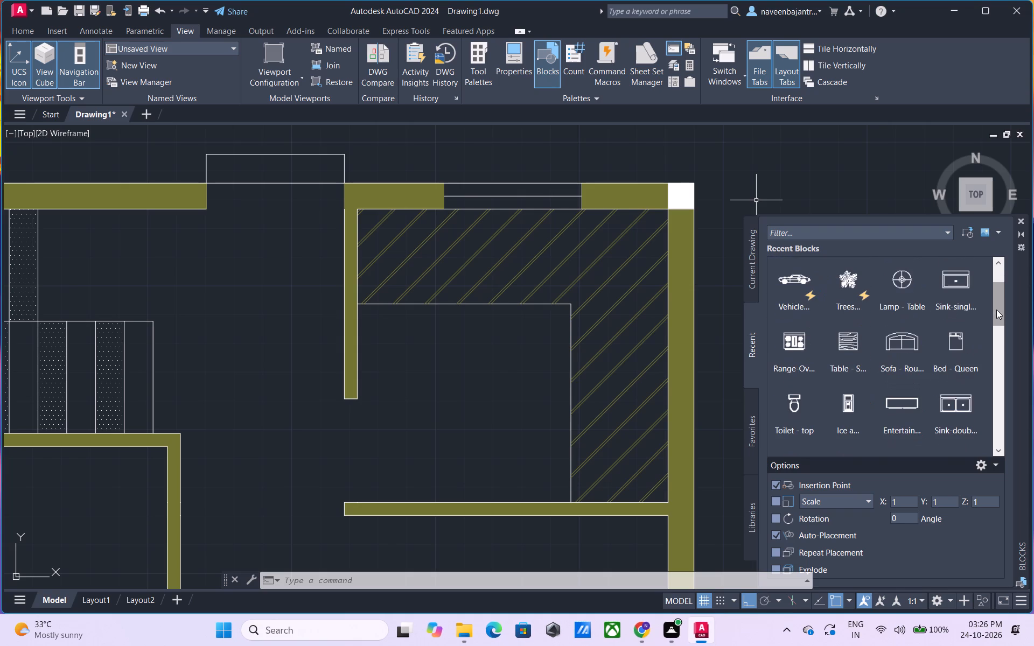
scroll(996, 310, "down", 2)
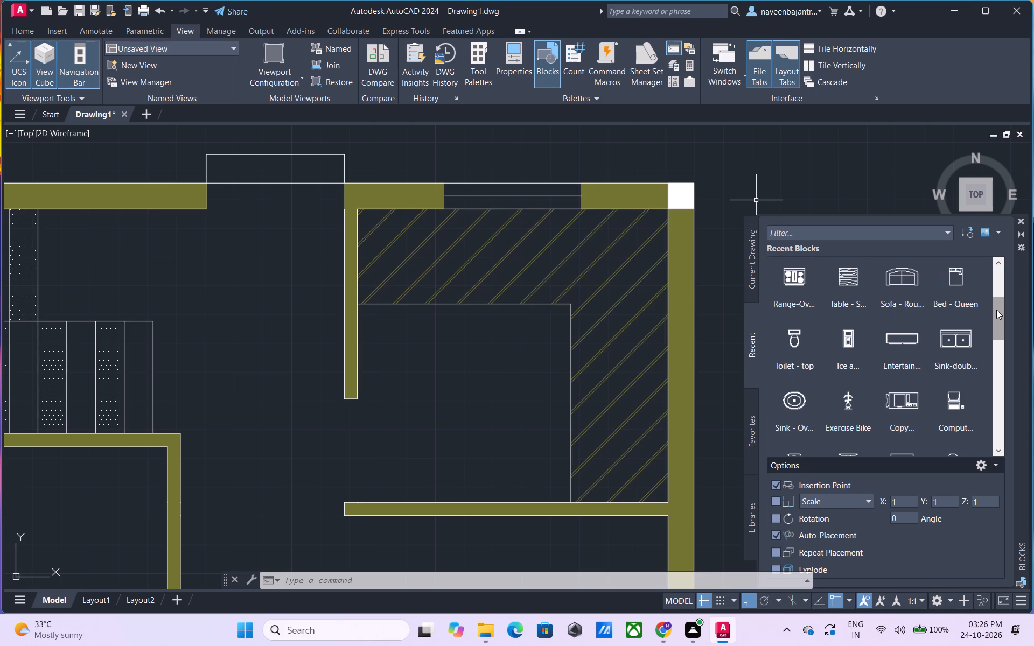
scroll(996, 310, "down", 2)
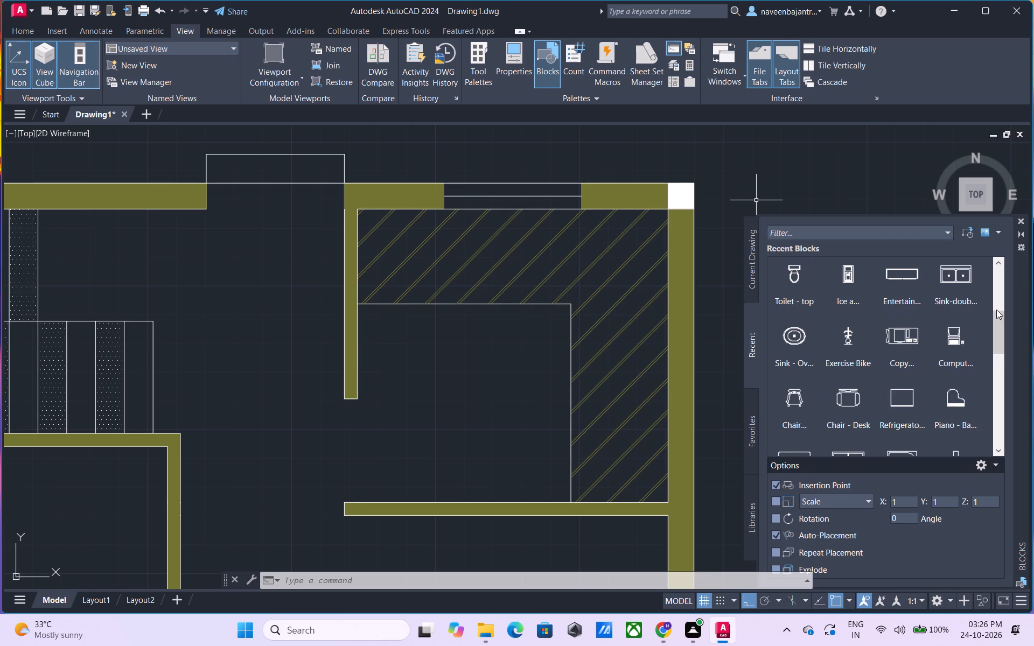
scroll(996, 310, "down", 1)
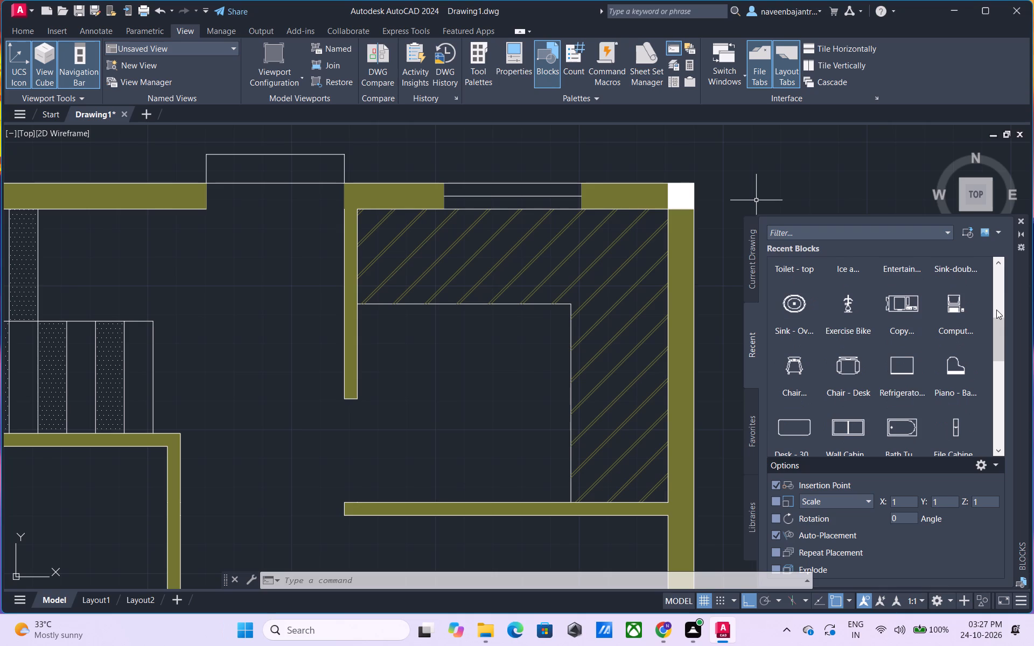
scroll(996, 310, "down", 1)
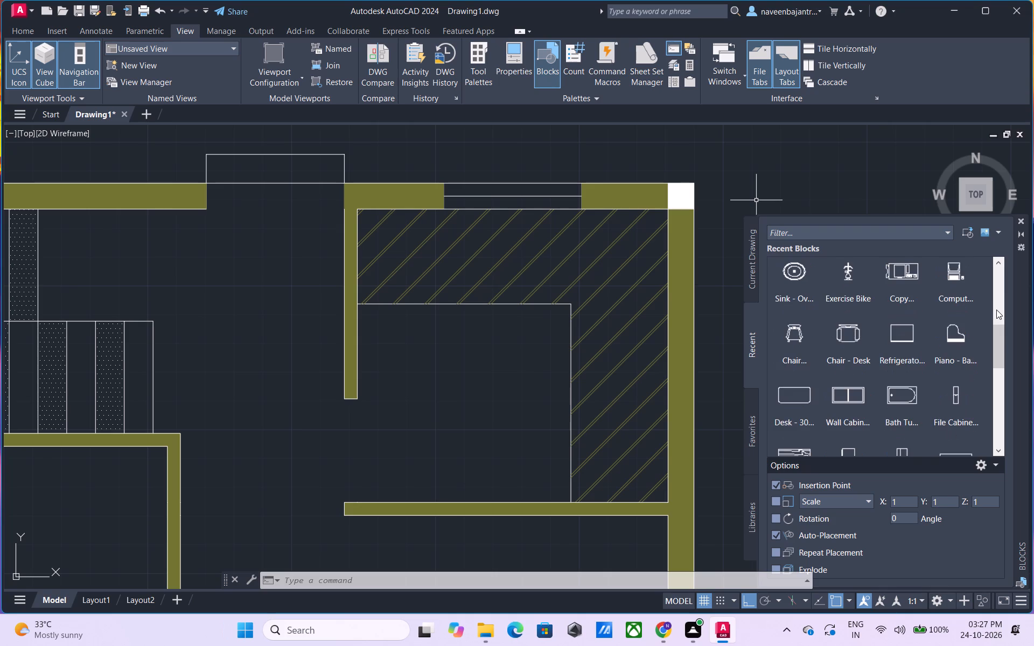
scroll(996, 310, "down", 1)
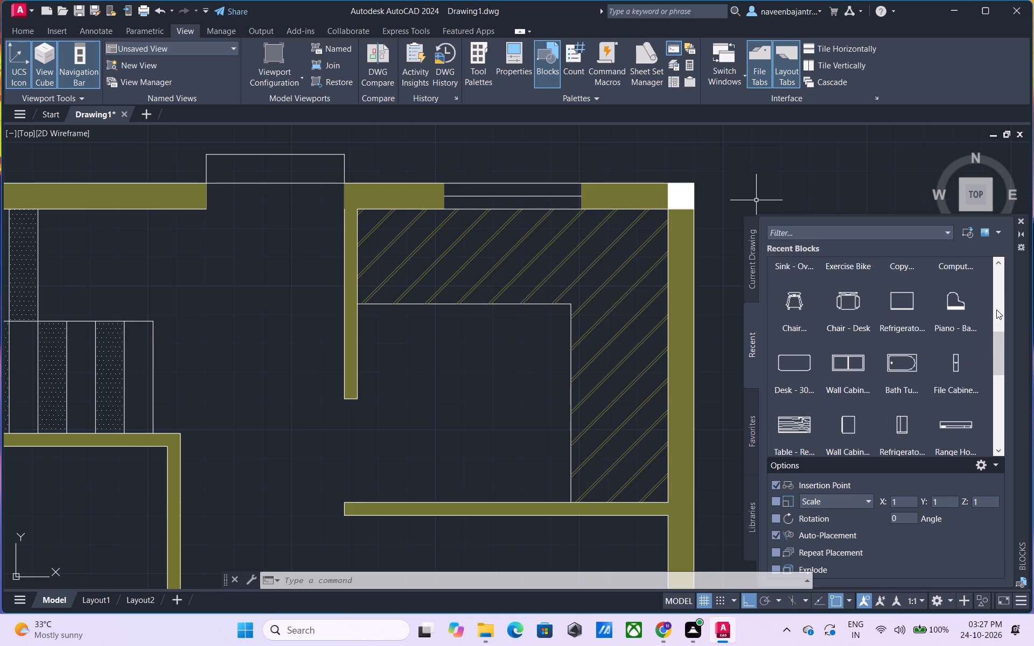
scroll(996, 310, "down", 1)
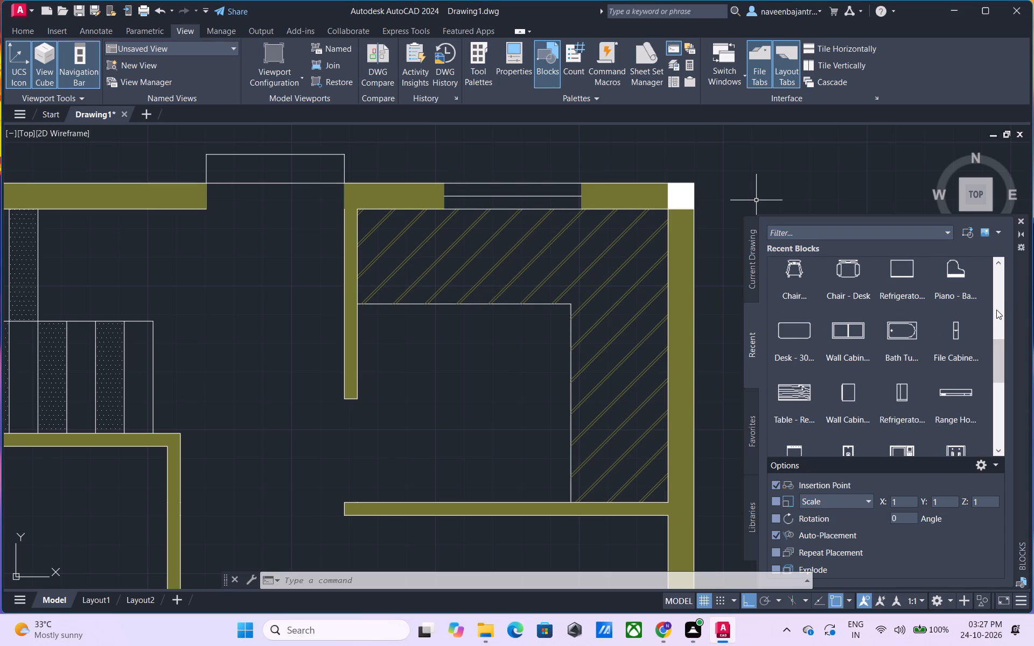
scroll(996, 310, "down", 1)
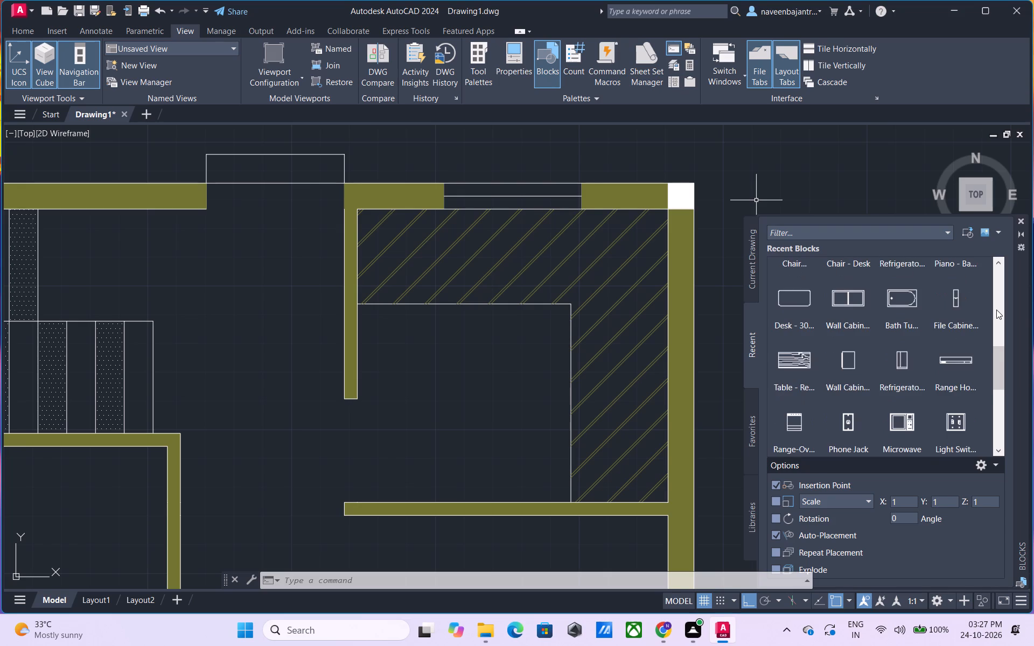
scroll(996, 310, "down", 1)
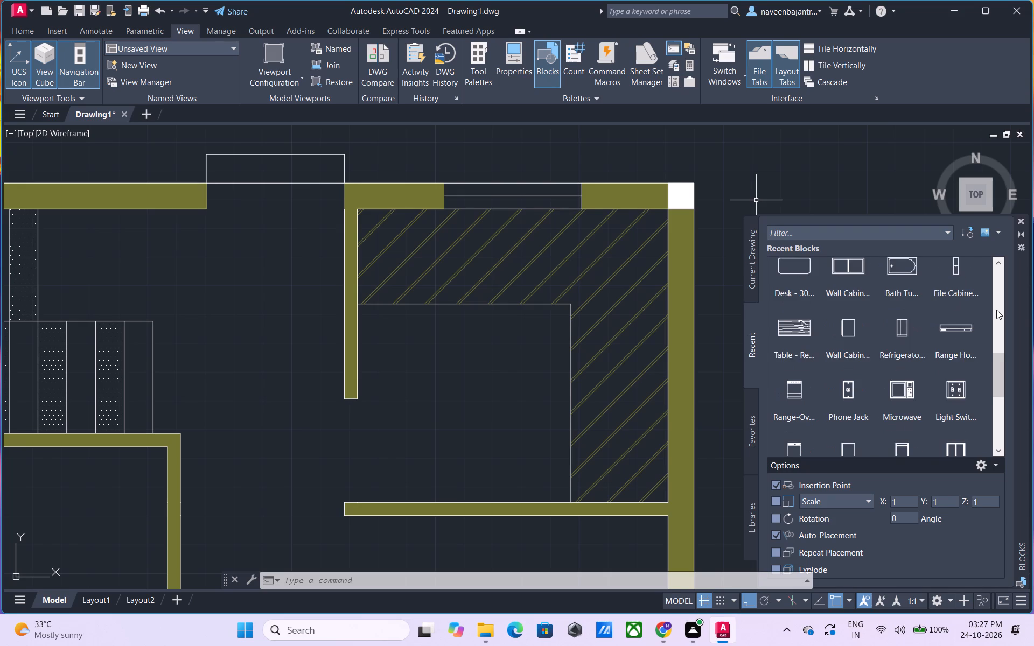
scroll(996, 310, "down", 1)
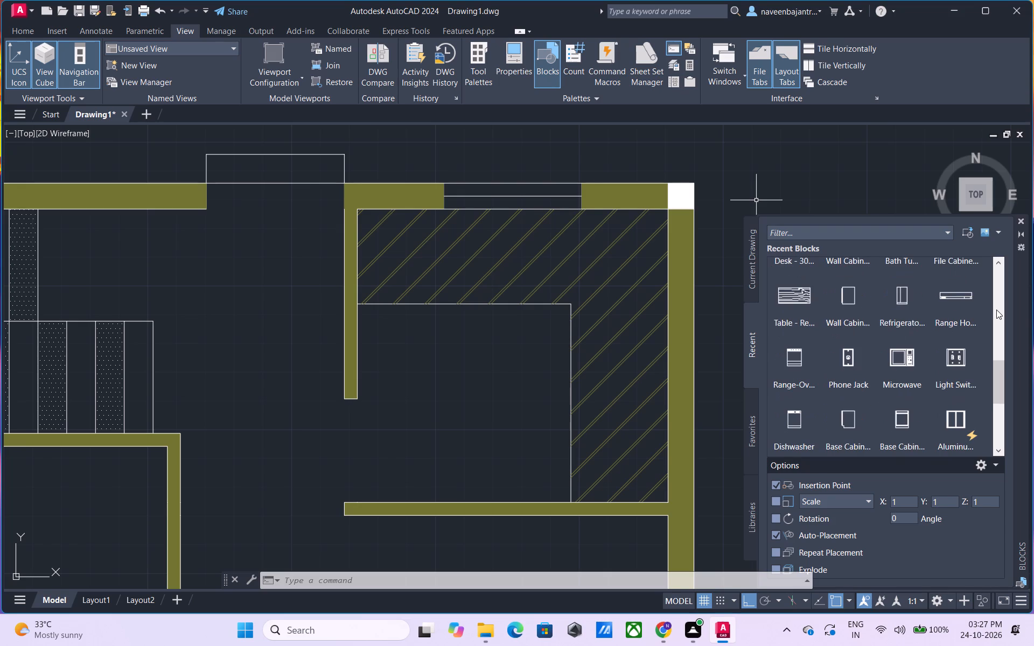
scroll(996, 310, "down", 1)
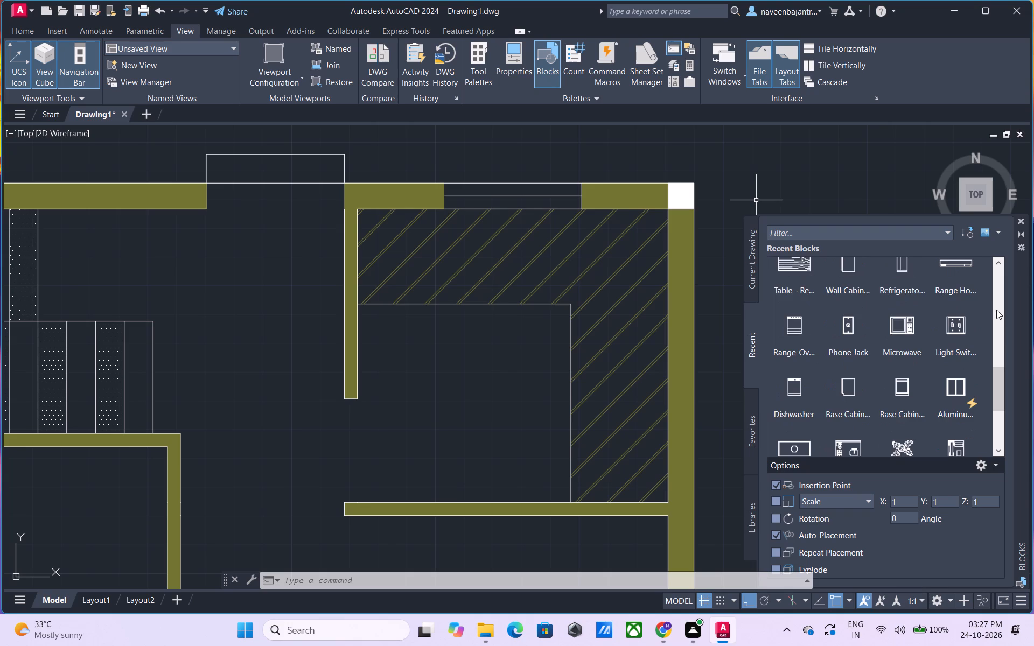
scroll(996, 310, "down", 2)
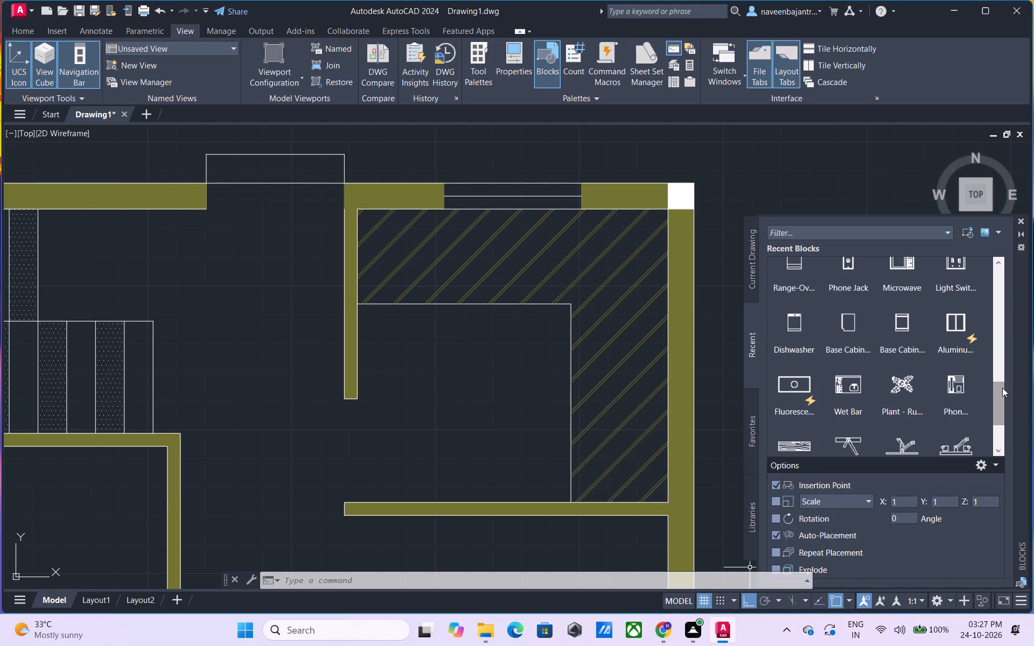
scroll(996, 392, "down", 1)
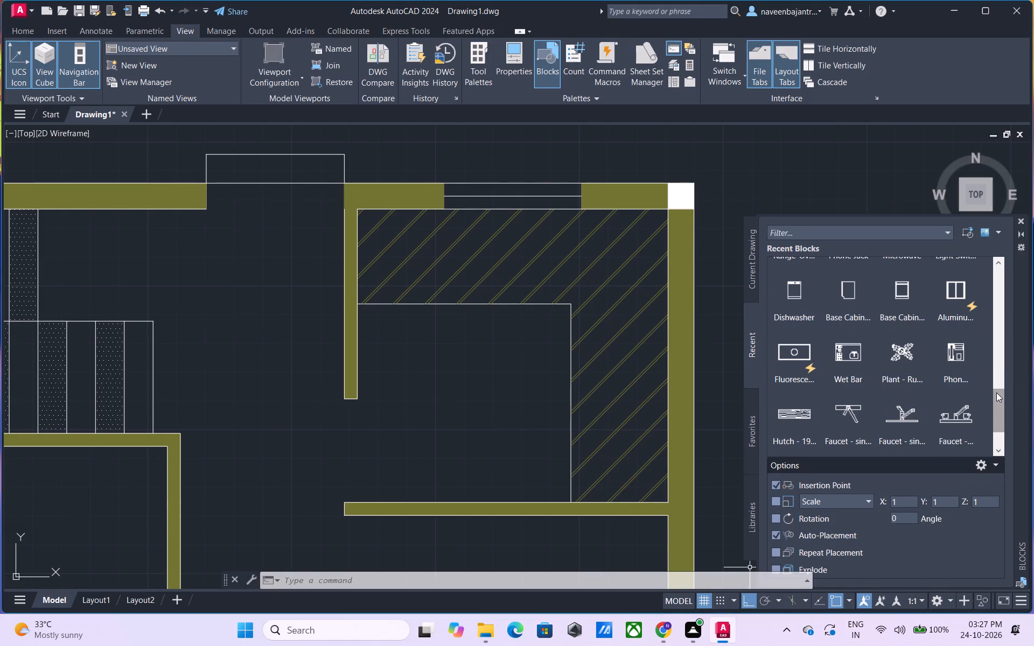
scroll(996, 392, "down", 1)
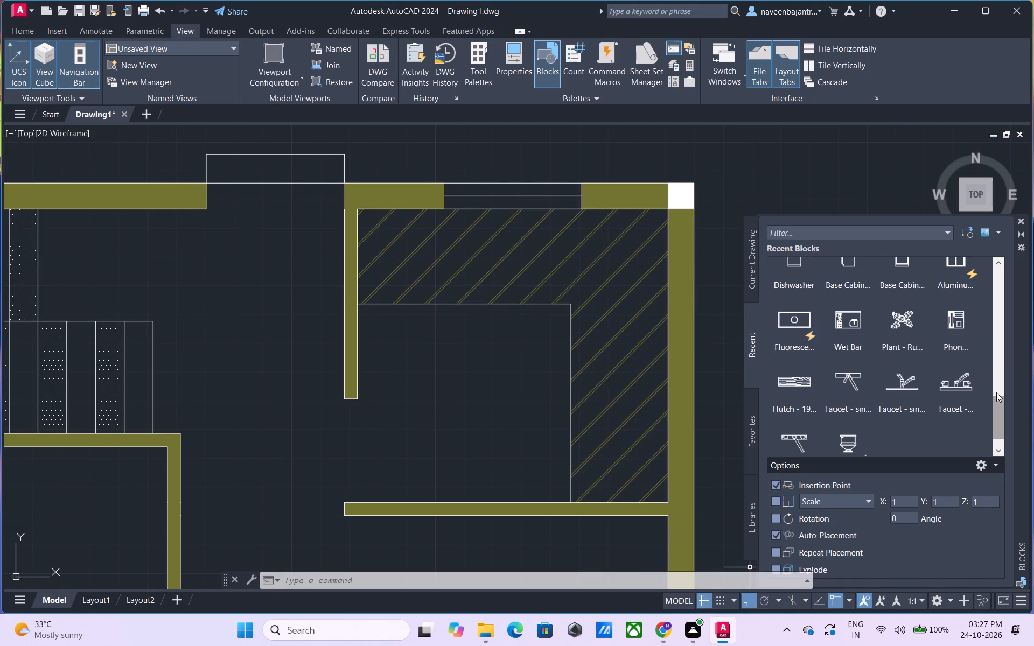
scroll(996, 392, "down", 2)
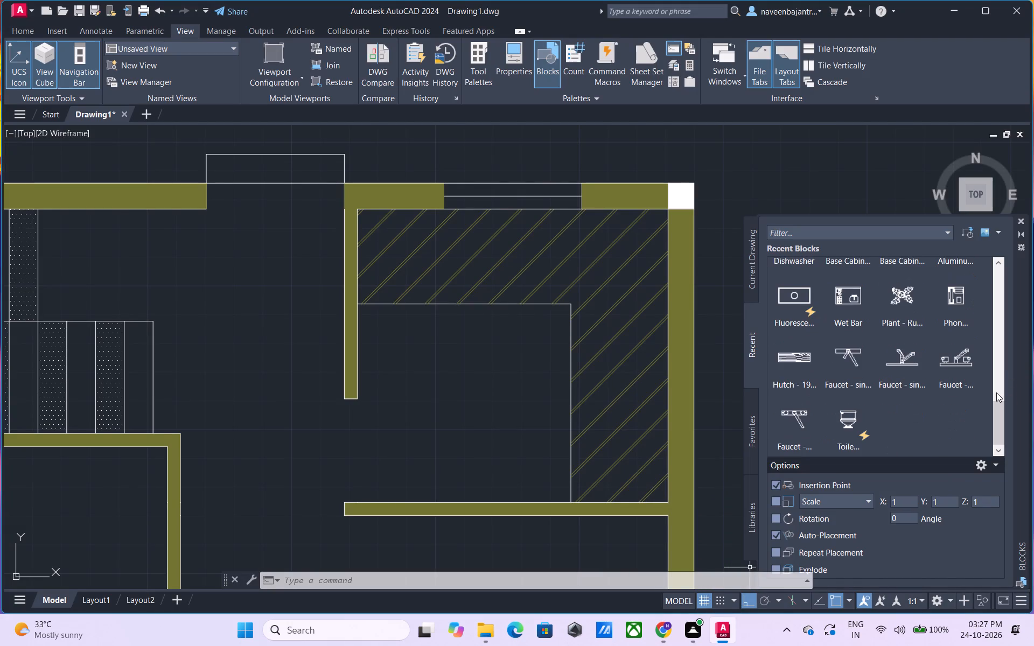
Review the recent blocks in reverse, from the faucets and last toilet block back to the first entries.
scroll(996, 392, "up", 1)
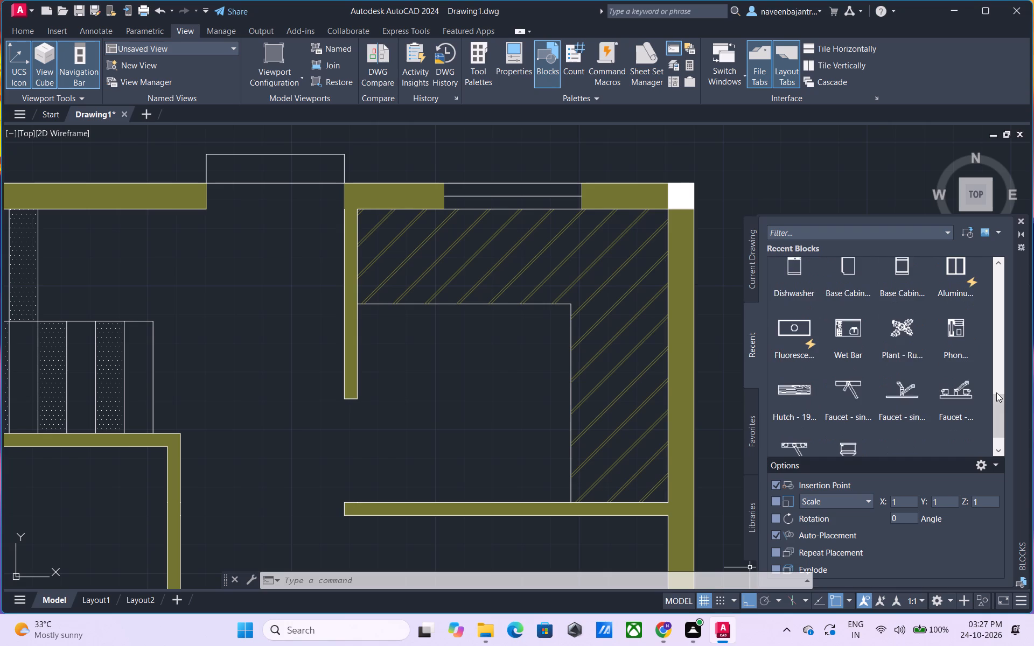
scroll(996, 392, "up", 1)
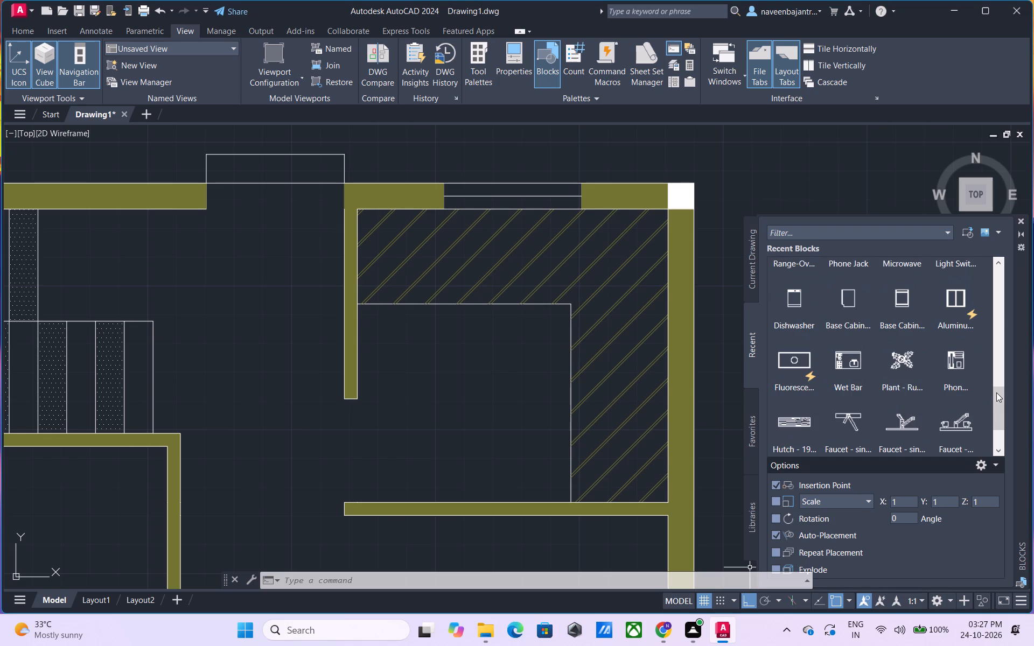
scroll(996, 392, "up", 1)
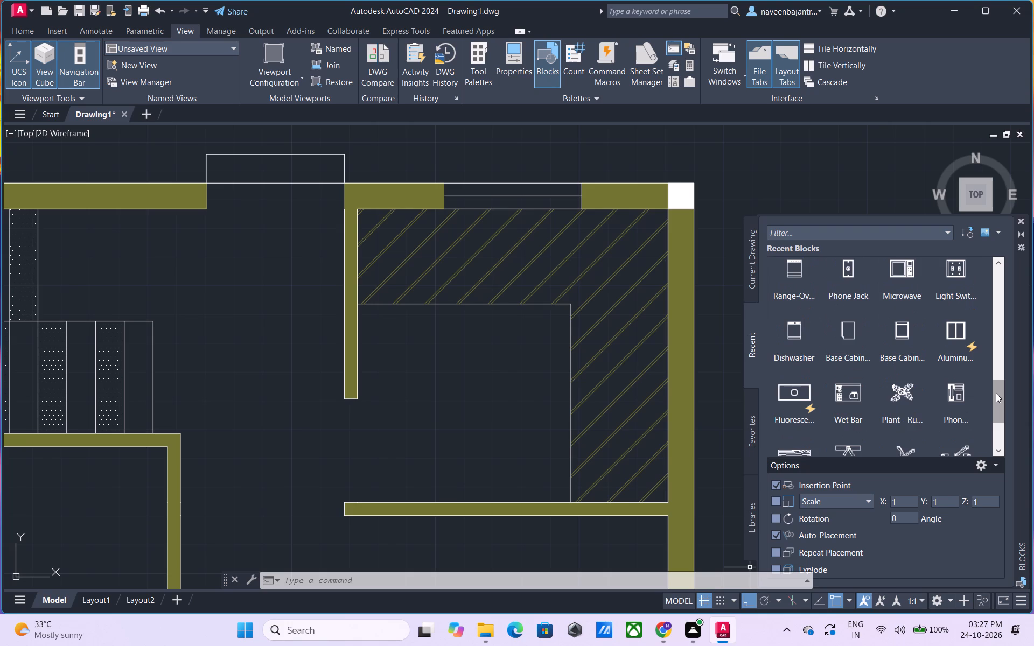
scroll(996, 393, "up", 1)
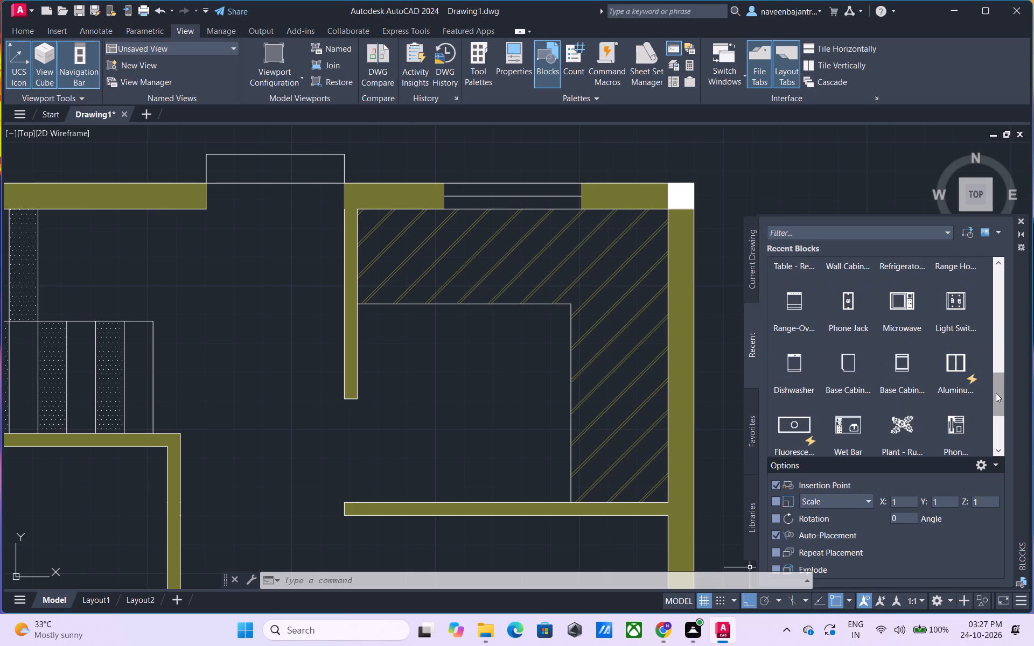
scroll(996, 393, "up", 1)
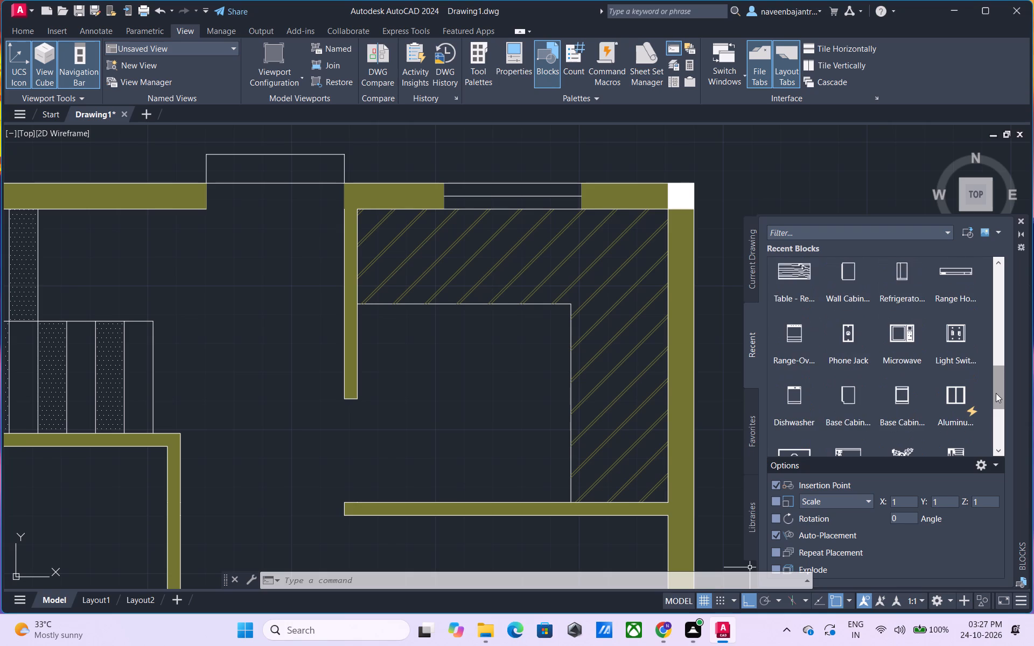
scroll(996, 393, "up", 2)
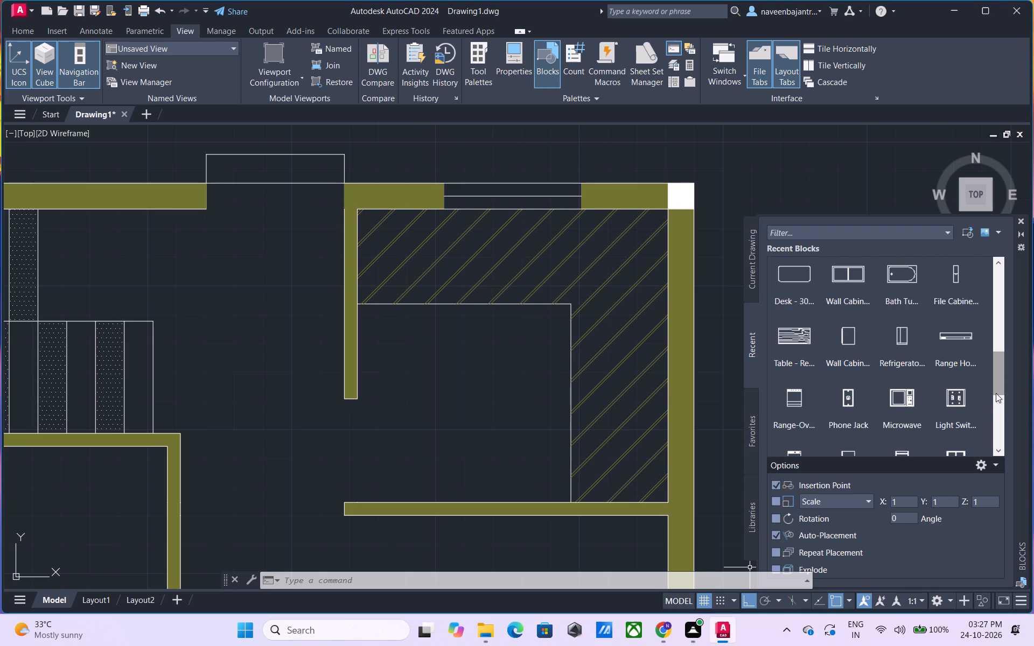
scroll(996, 393, "up", 1)
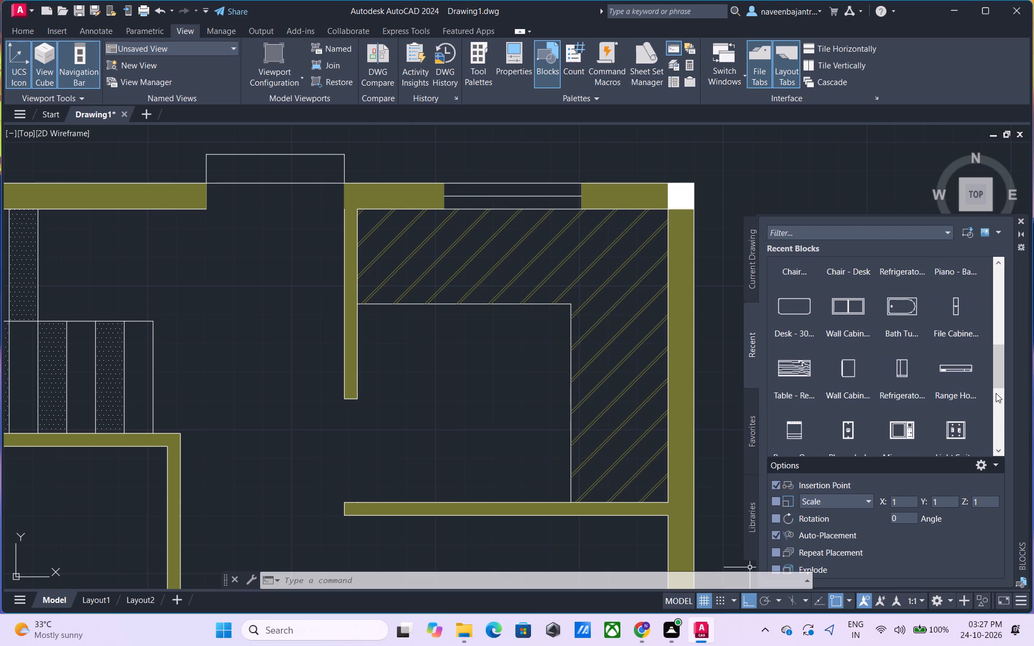
scroll(996, 393, "up", 1)
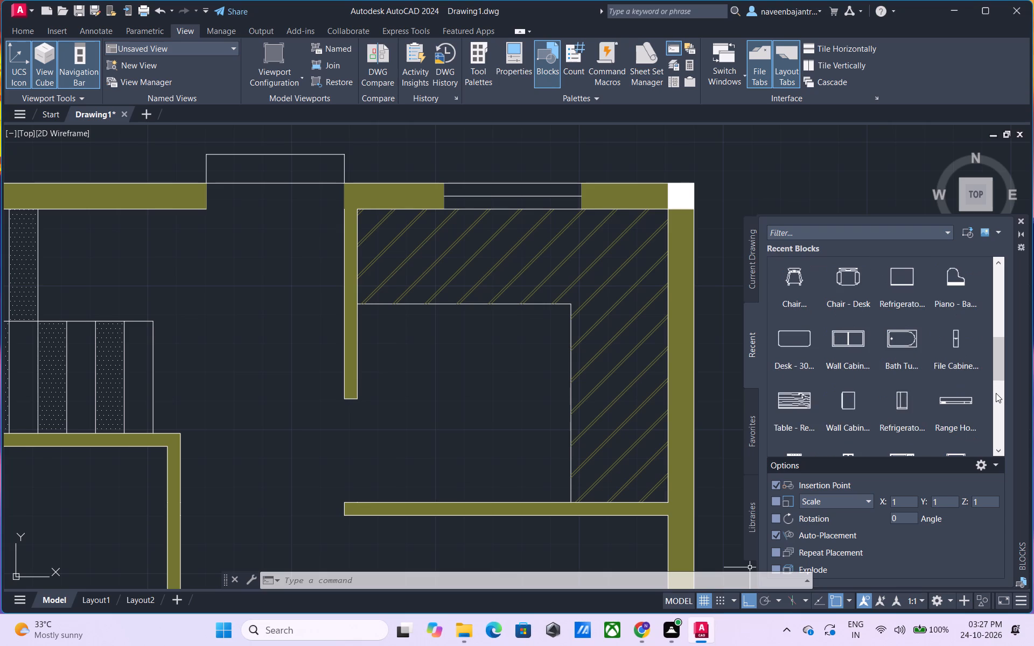
scroll(996, 393, "up", 1)
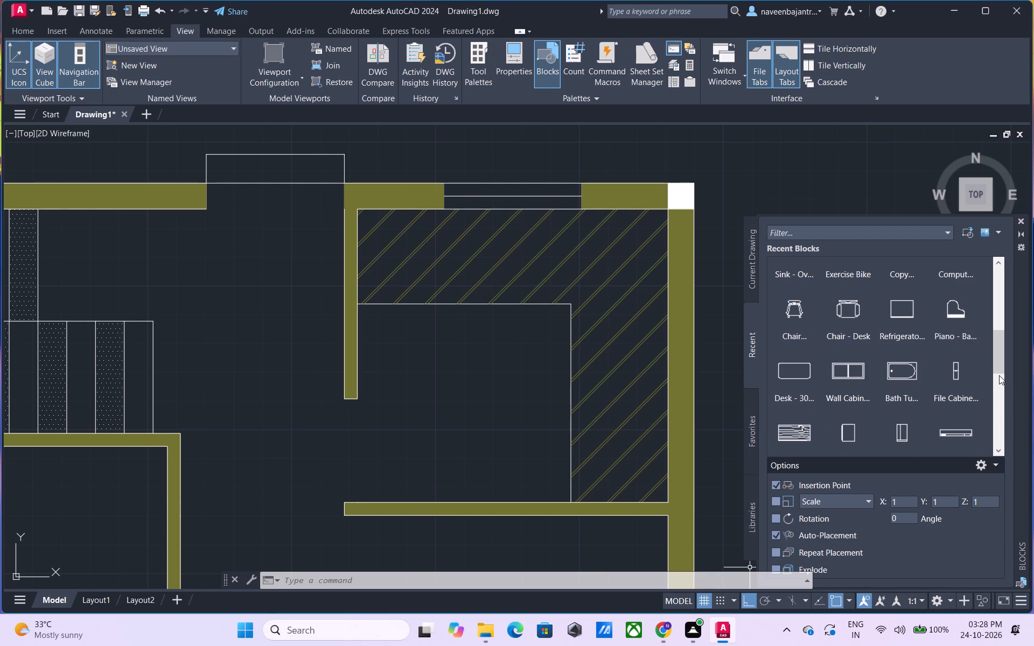
scroll(999, 375, "up", 1)
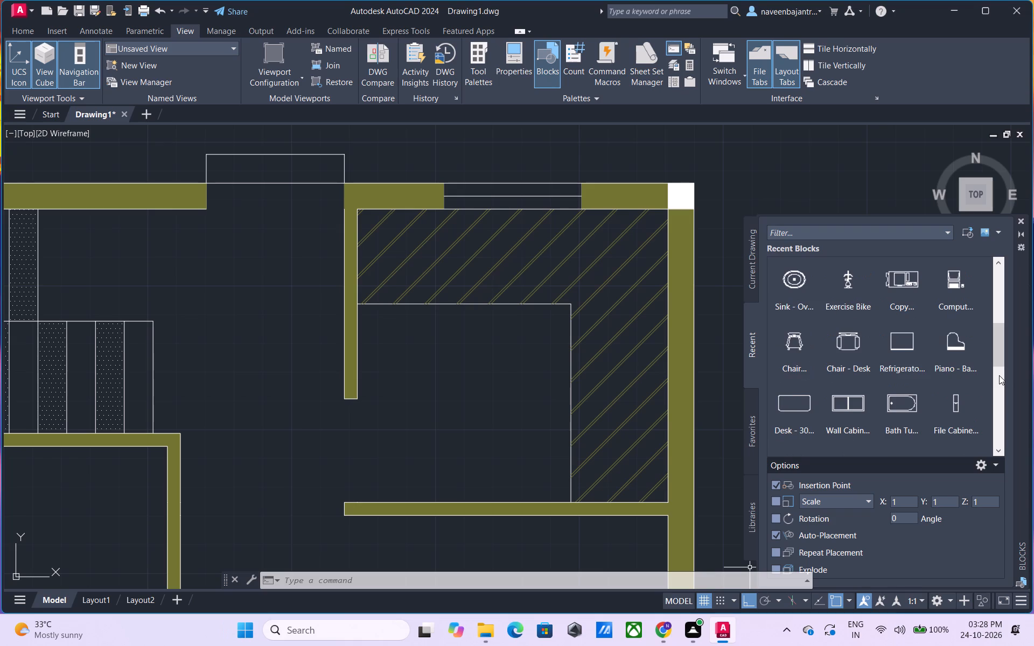
scroll(999, 375, "up", 1)
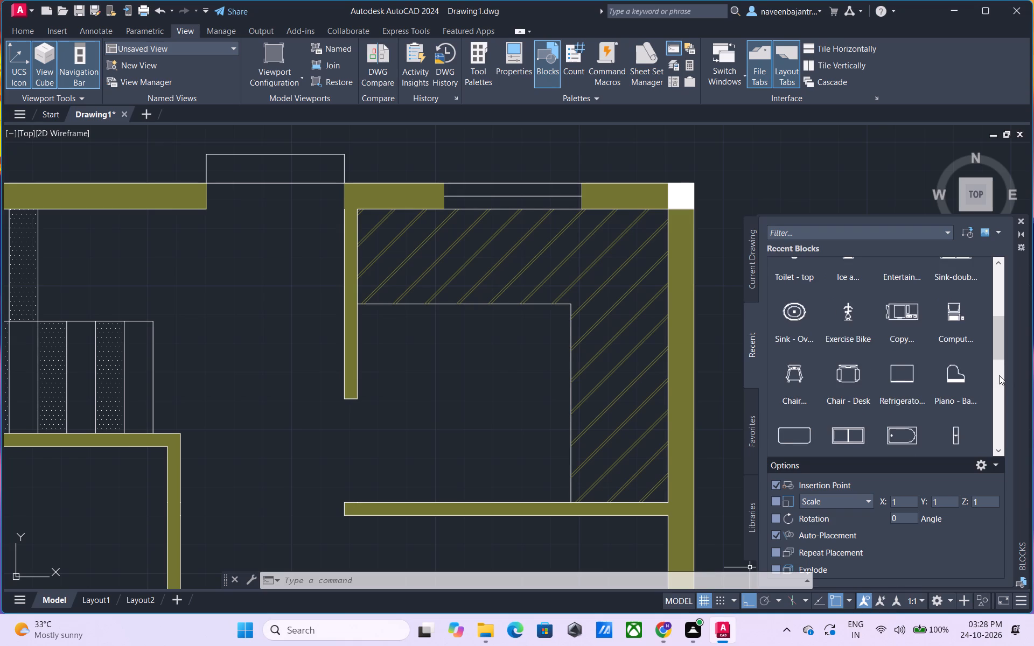
scroll(999, 375, "up", 1)
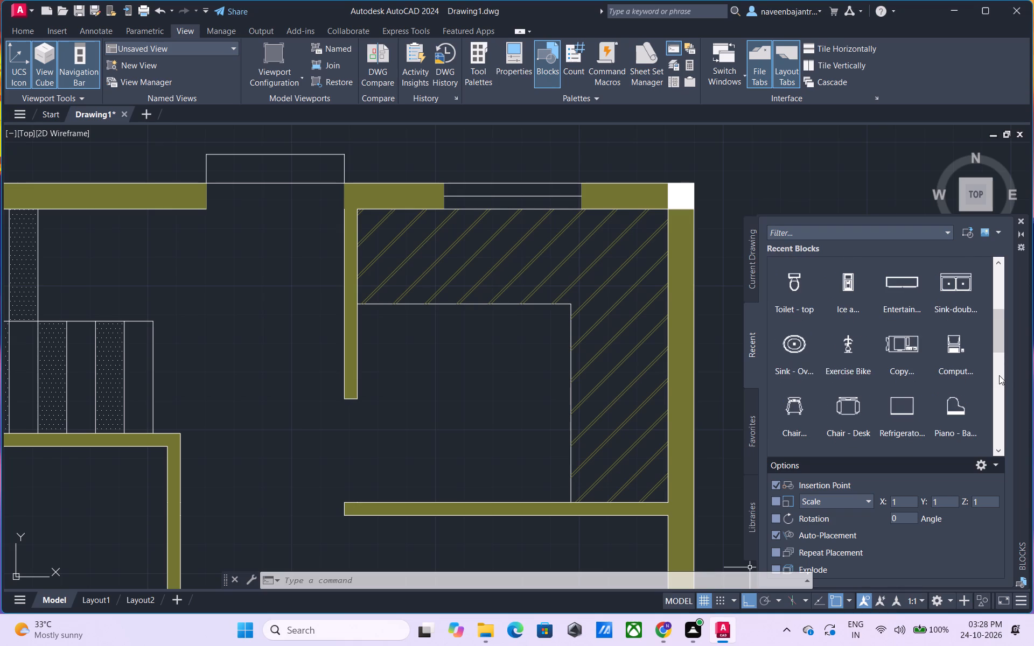
scroll(999, 375, "up", 2)
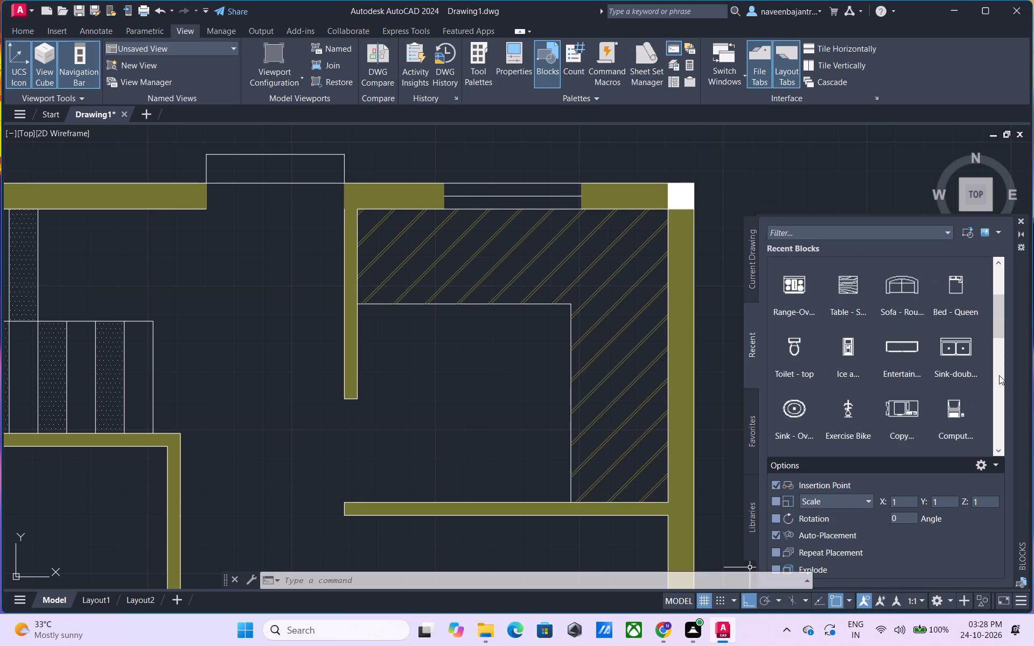
scroll(999, 375, "up", 1)
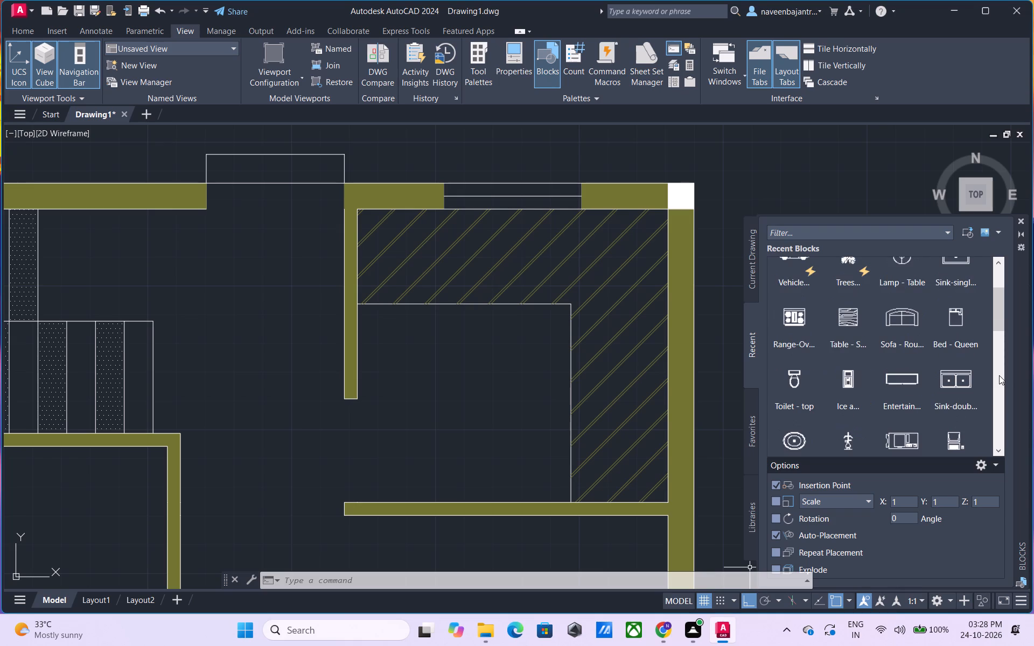
scroll(999, 375, "up", 1)
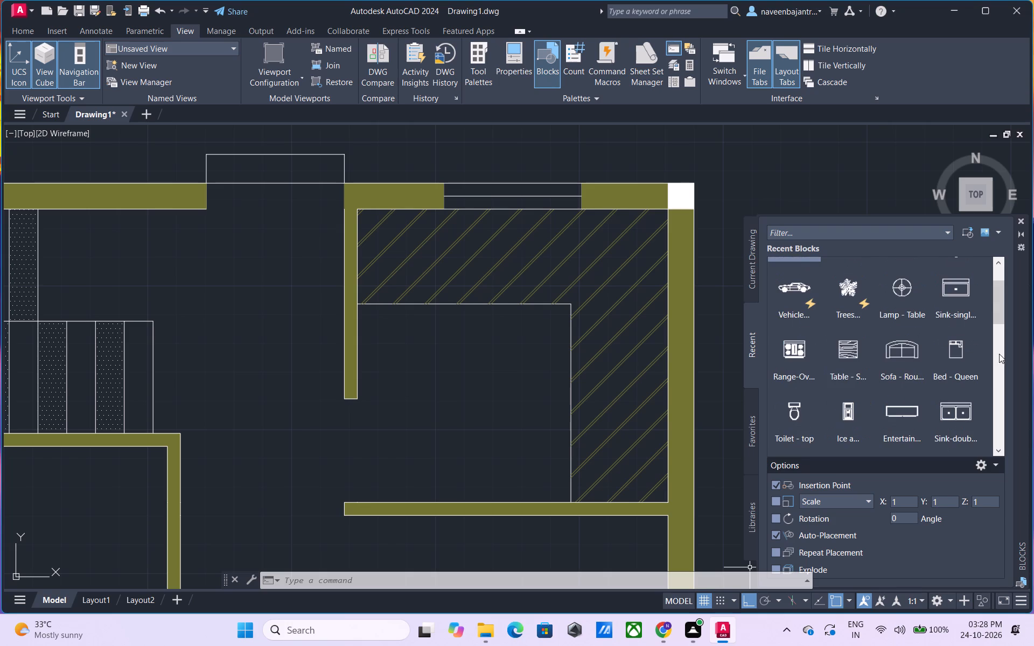
scroll(997, 331, "up", 1)
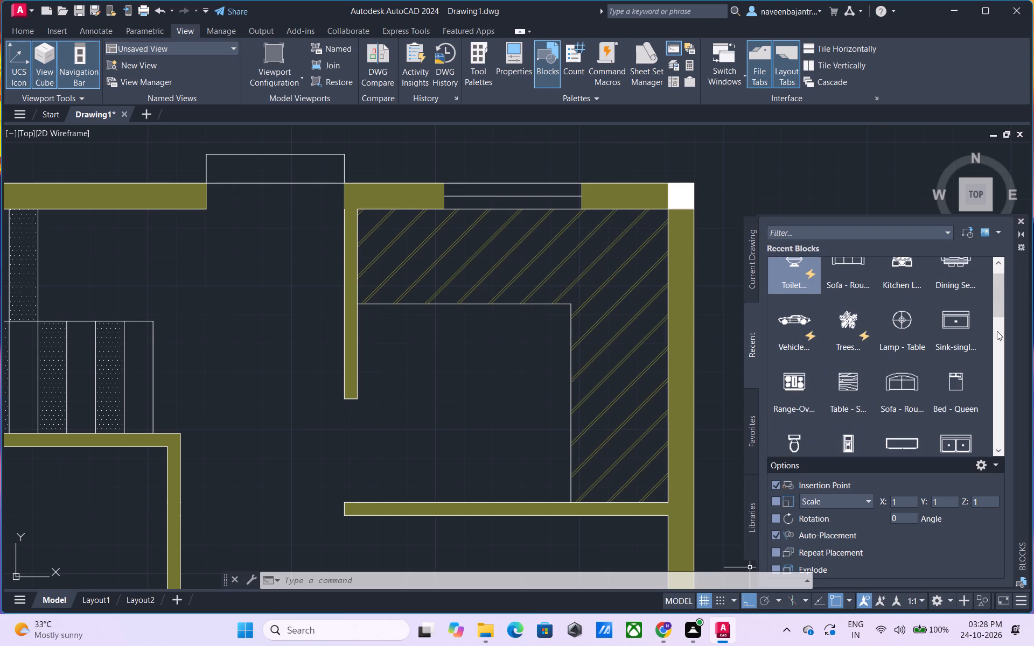
scroll(997, 331, "up", 2)
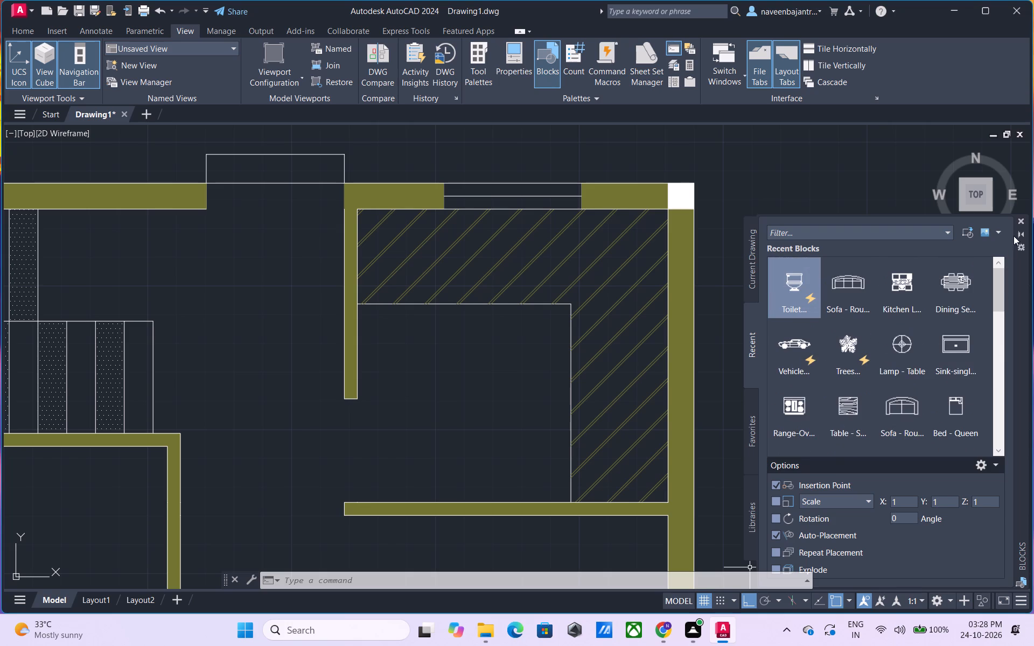
Close the Blocks palette.
left_click(1019, 219)
scroll(883, 330, "down", 3)
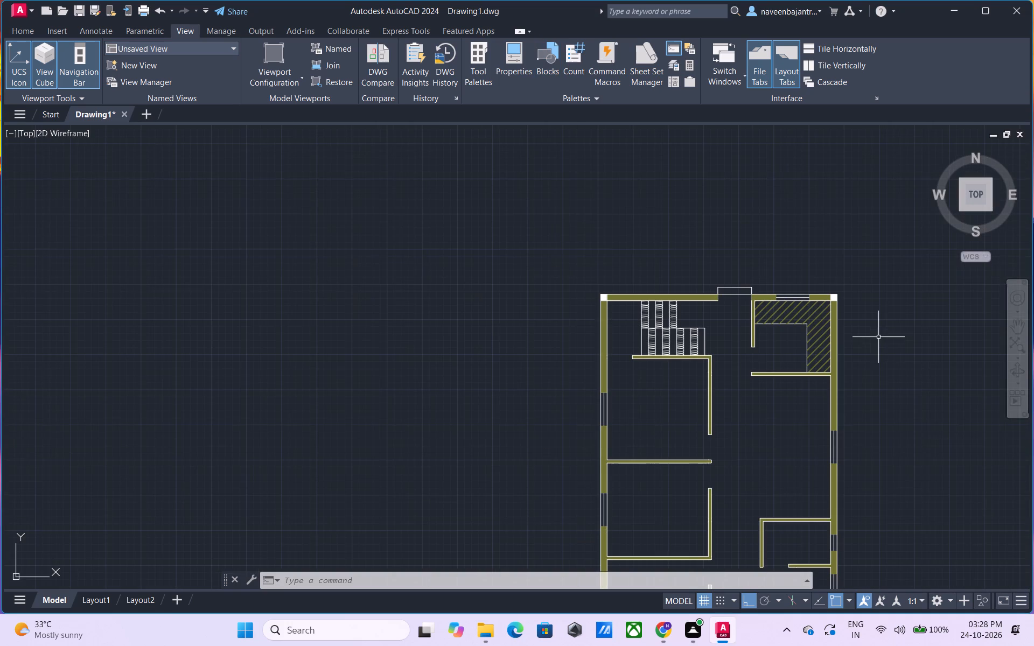
middle_click_drag(878, 340, 759, 230)
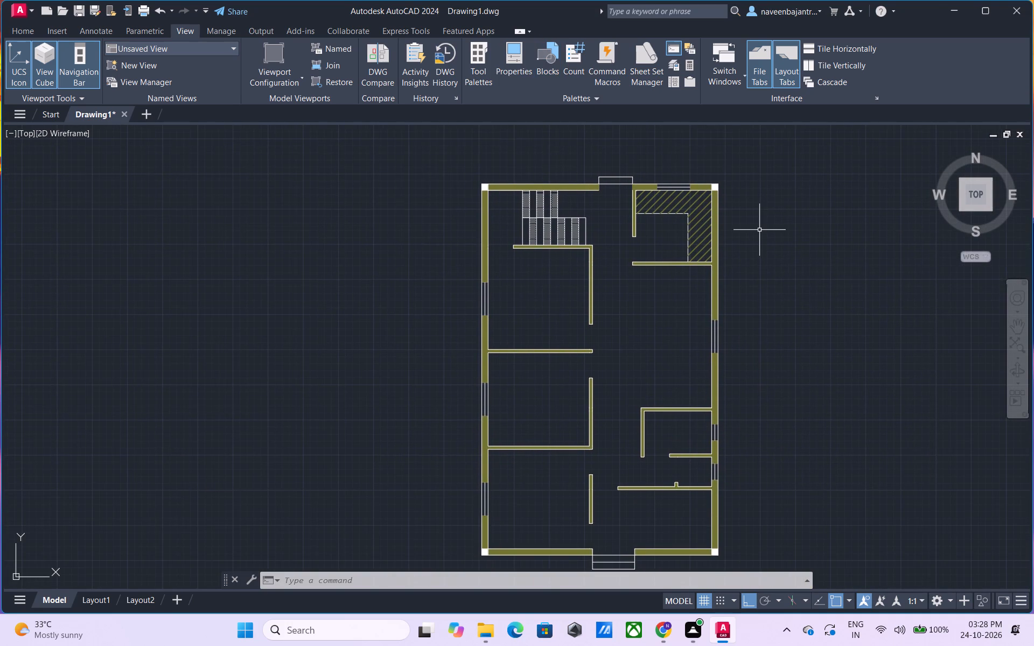
scroll(669, 180, "up", 4)
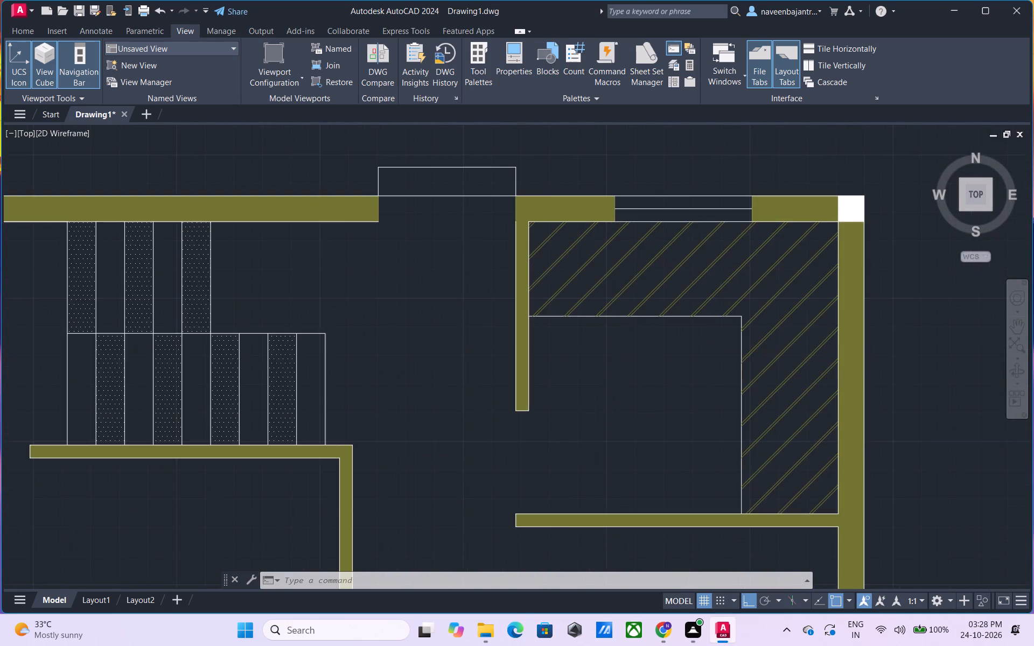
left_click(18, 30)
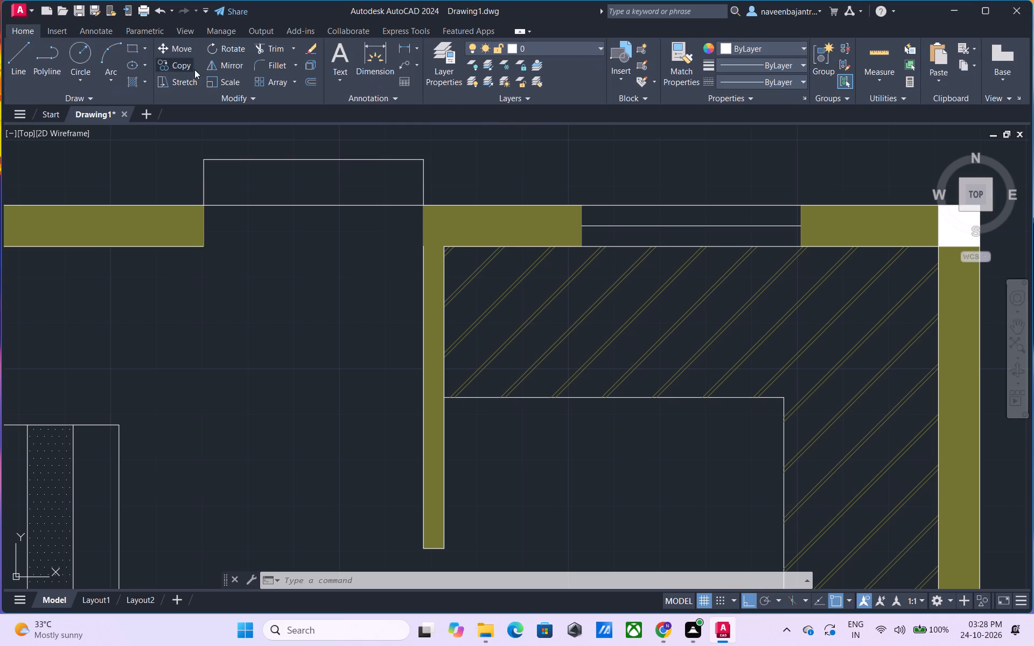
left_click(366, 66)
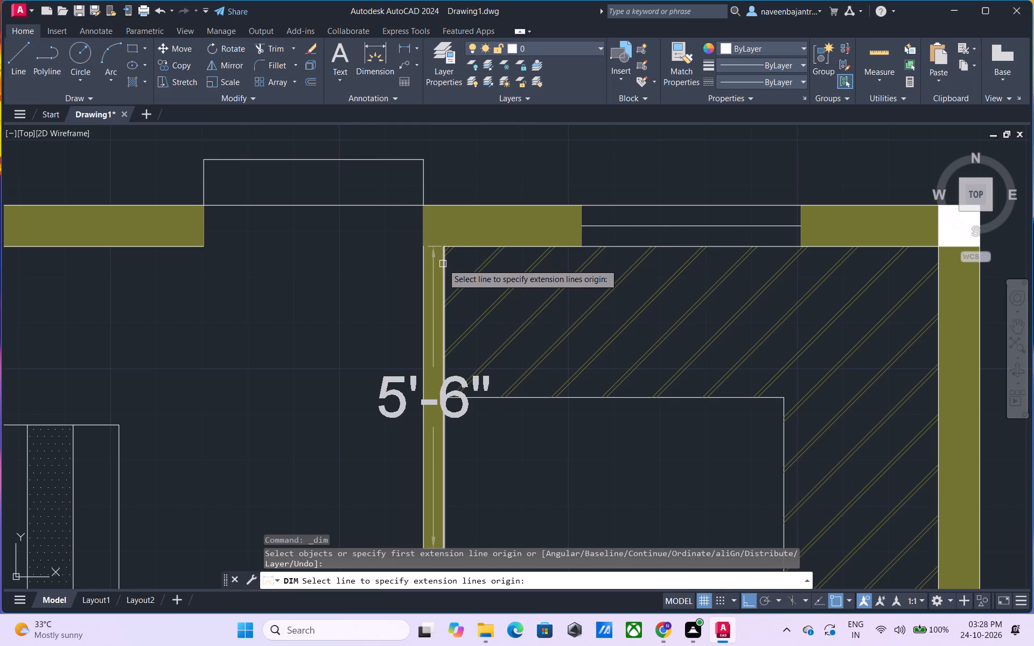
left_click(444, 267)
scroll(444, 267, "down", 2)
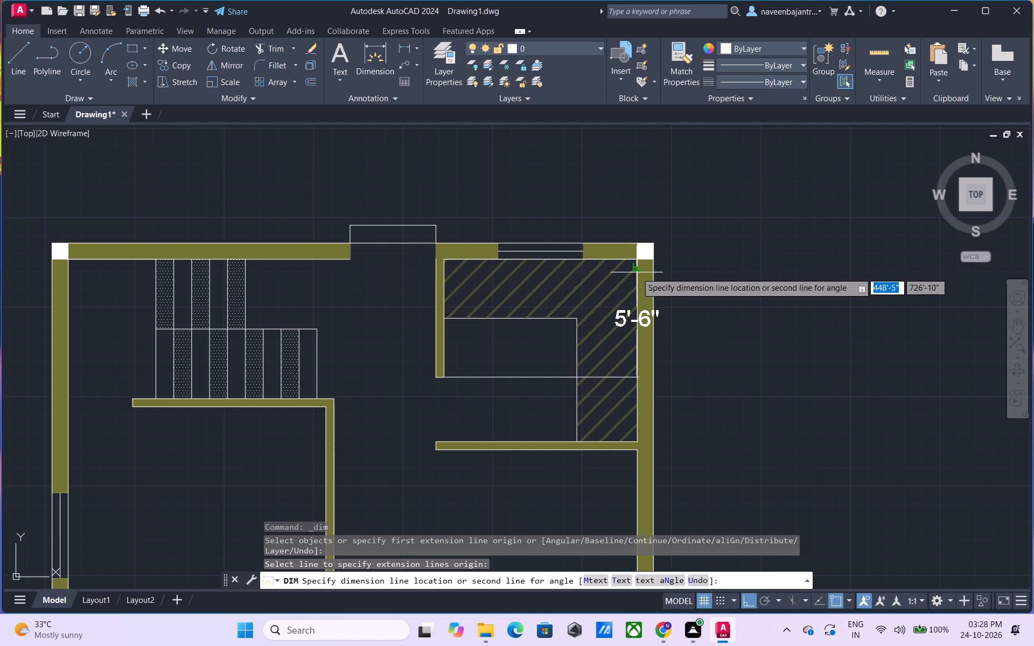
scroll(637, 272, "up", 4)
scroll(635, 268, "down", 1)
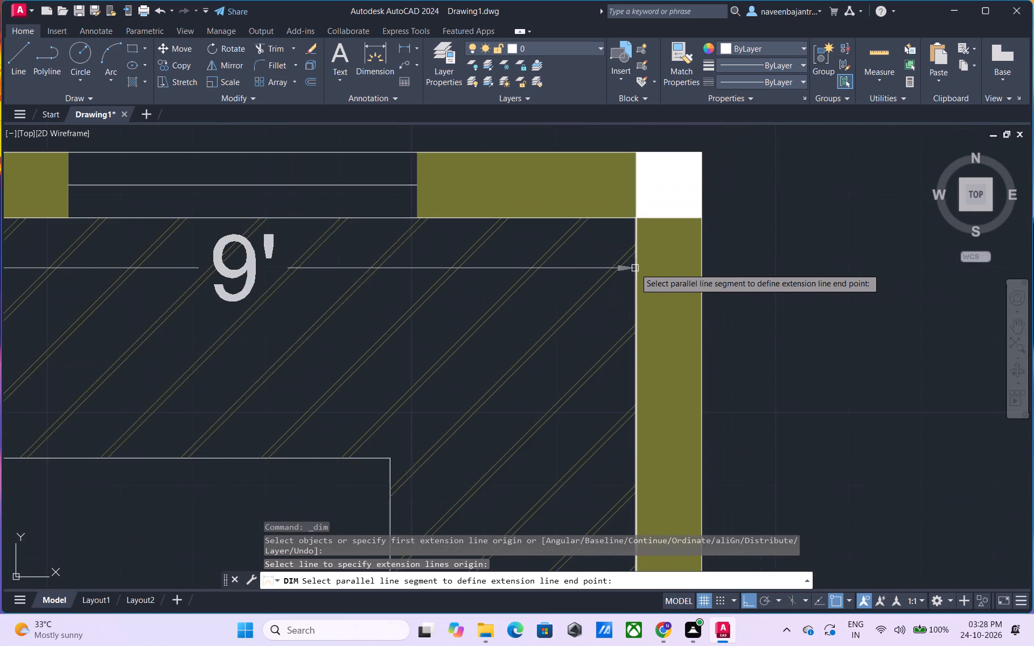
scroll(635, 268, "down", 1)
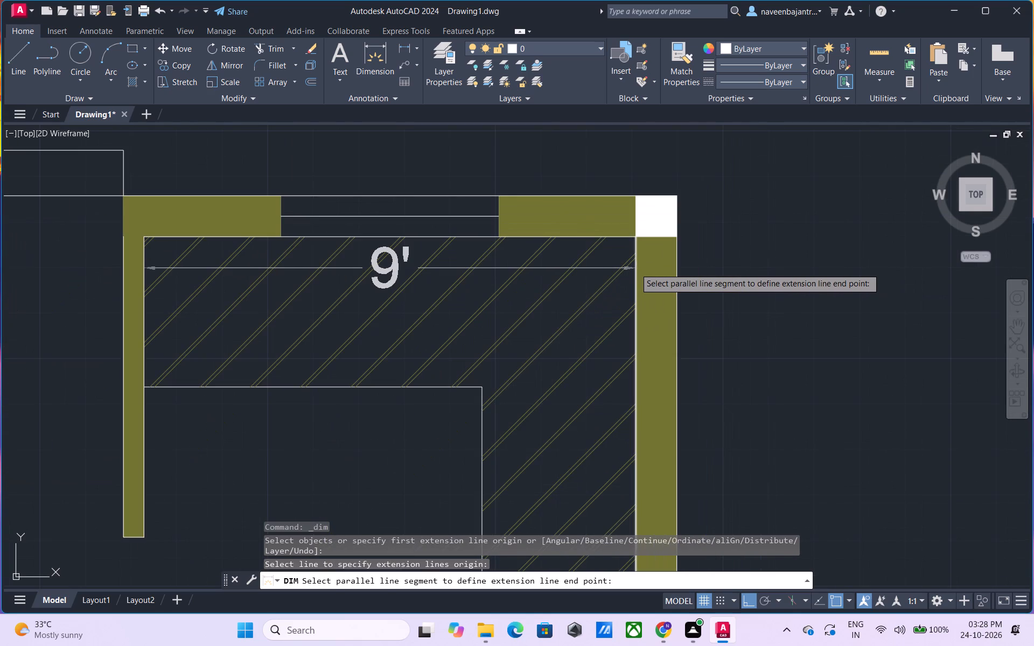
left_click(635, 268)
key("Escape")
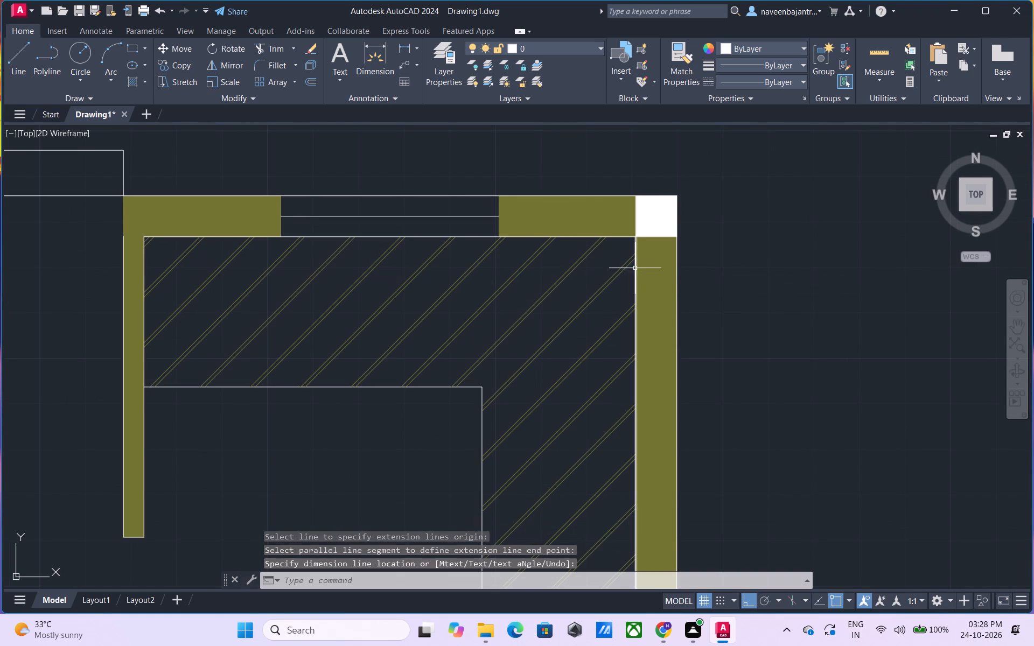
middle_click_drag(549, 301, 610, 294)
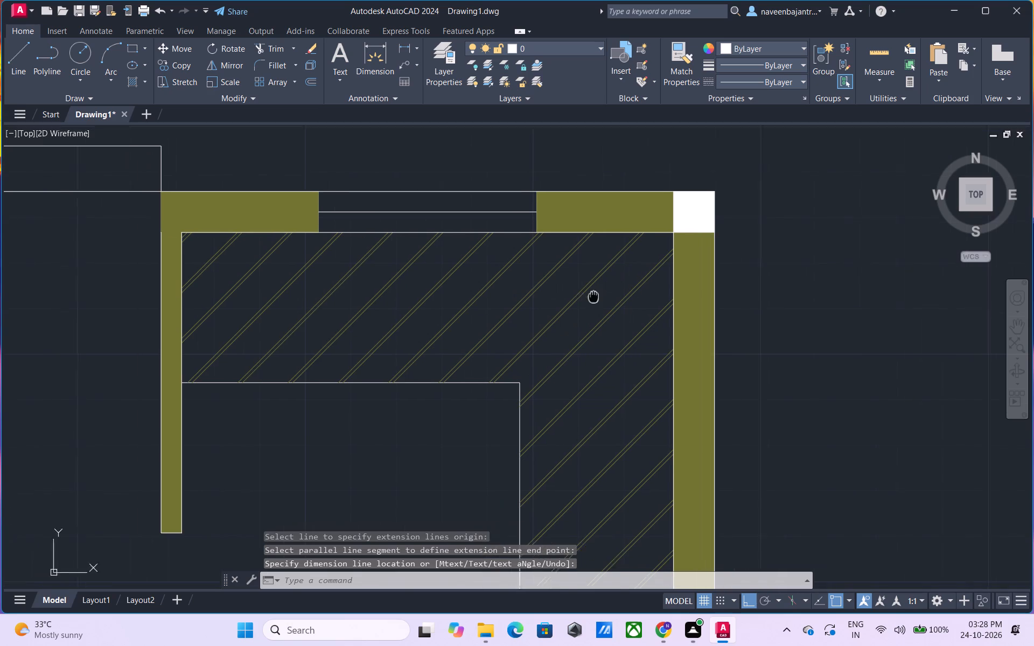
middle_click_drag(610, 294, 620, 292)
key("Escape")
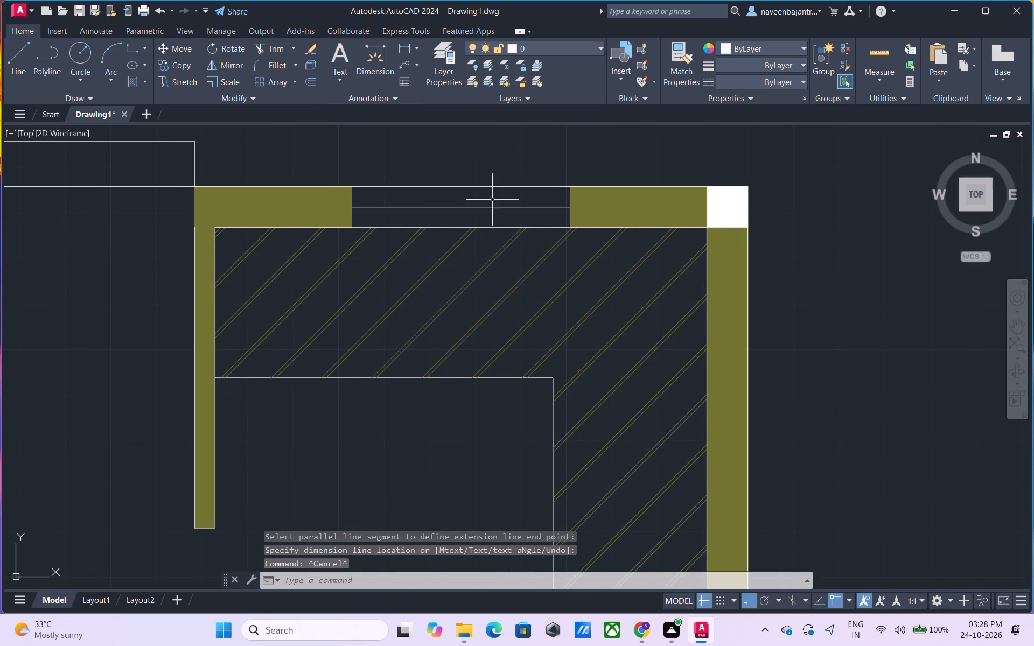
Dimension the kitchen's interior width between its two side walls, placing the dimension line across the hatched counter below the window.
left_click(372, 54)
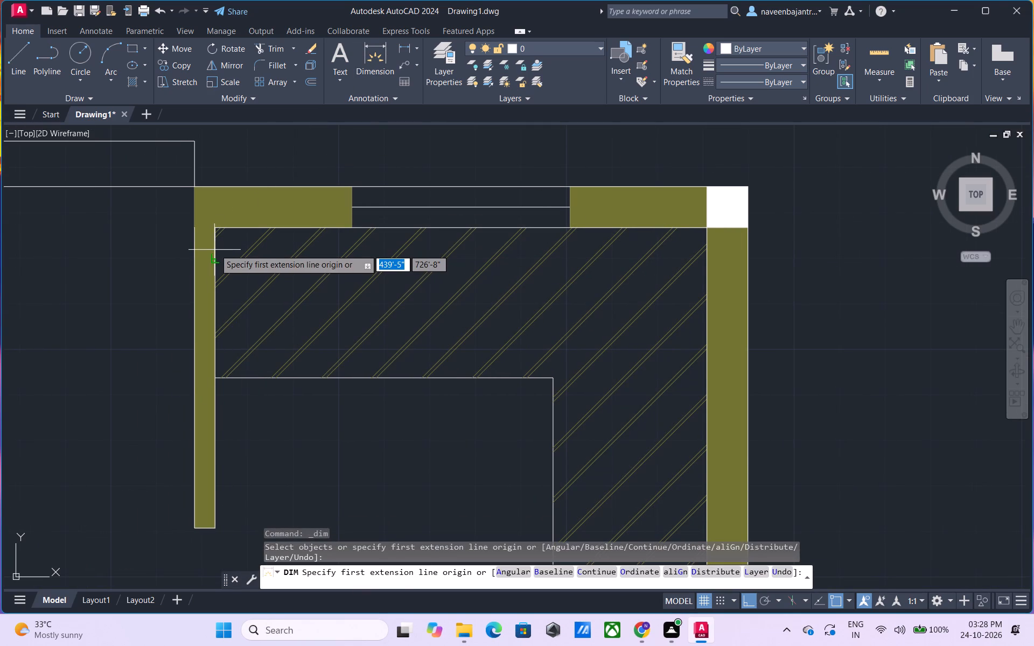
scroll(215, 249, "up", 3)
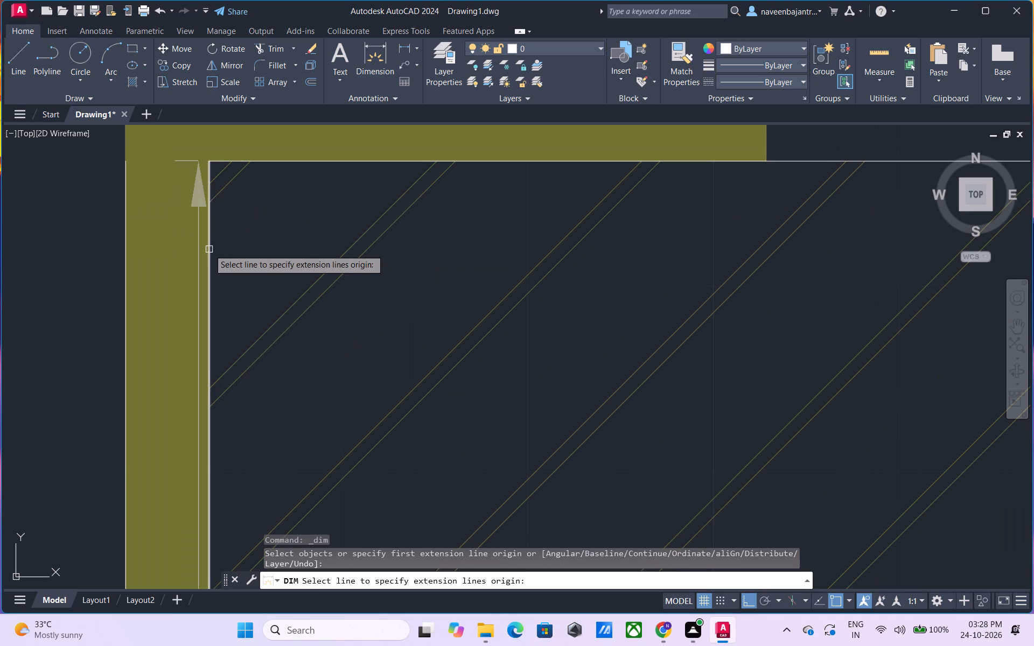
left_click(209, 249)
scroll(209, 249, "down", 3)
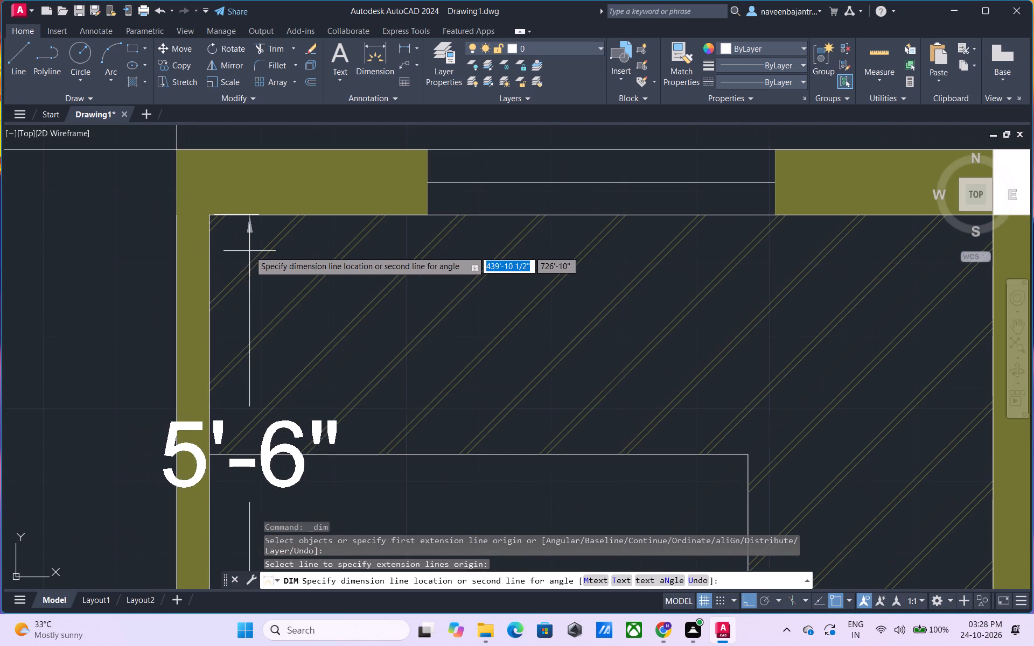
scroll(249, 251, "down", 1)
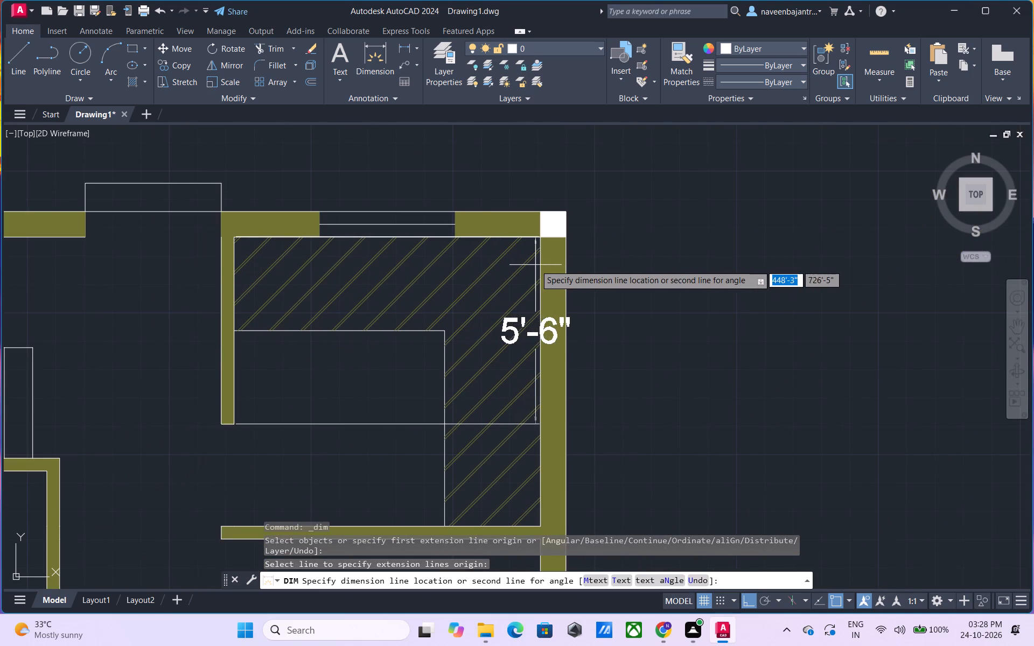
scroll(537, 264, "up", 3)
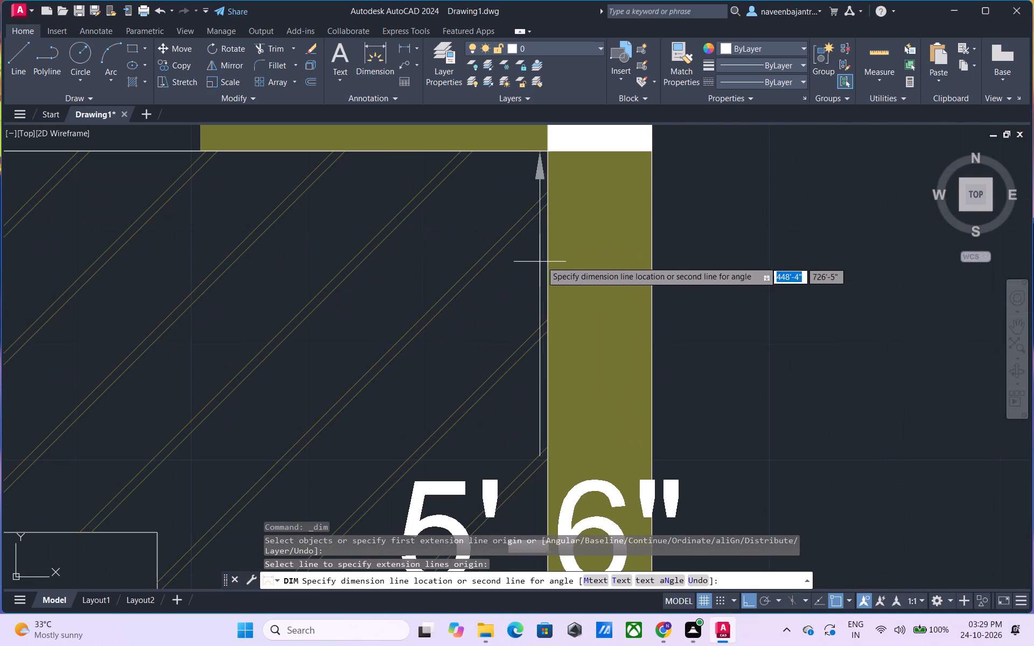
scroll(546, 261, "down", 2)
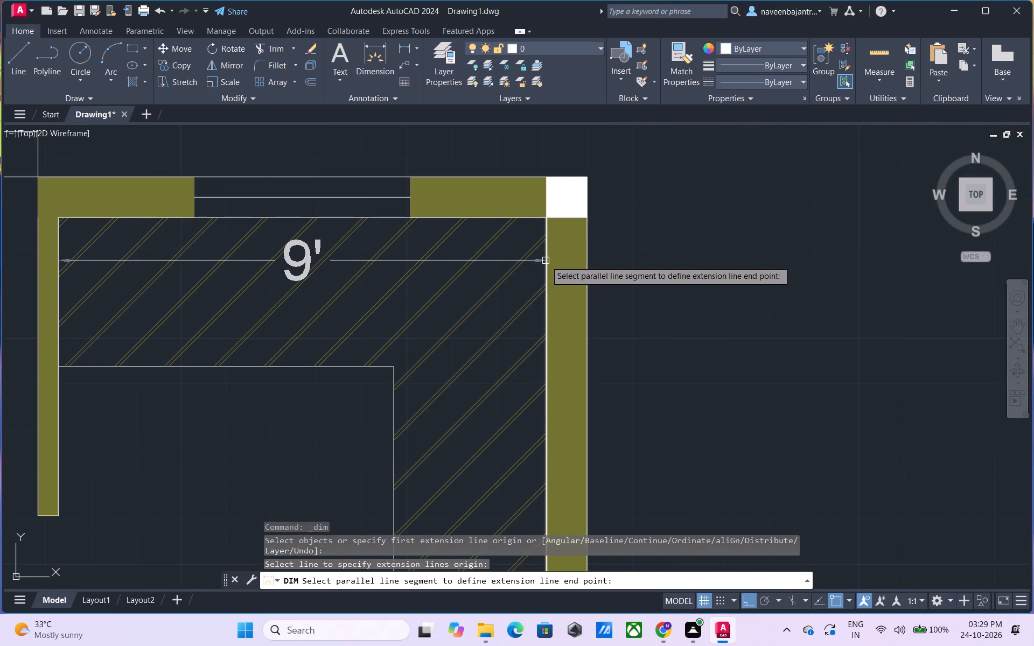
left_click(546, 261)
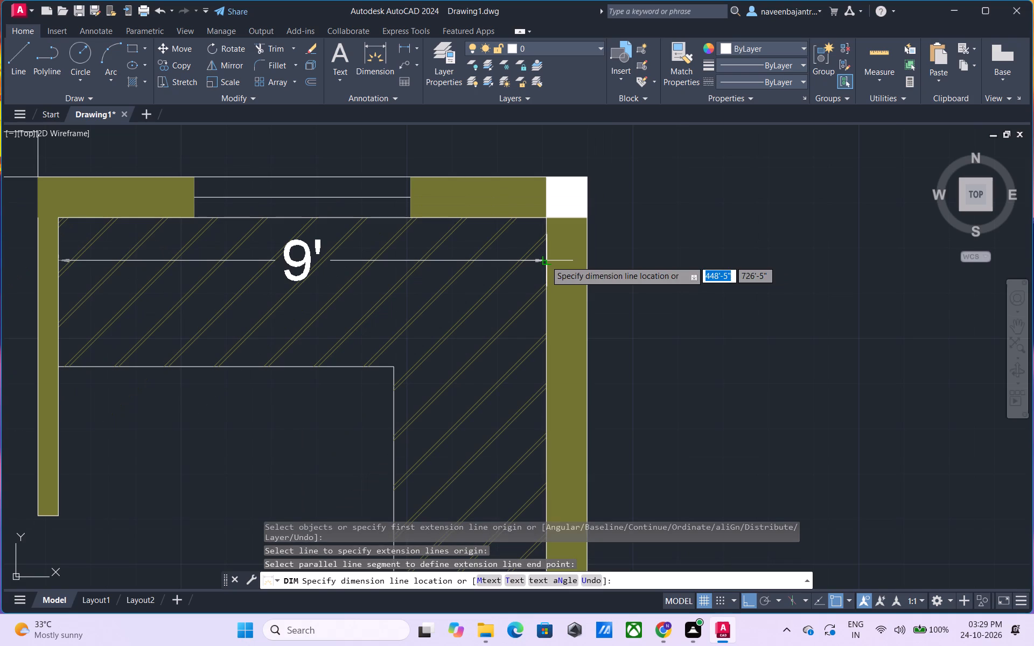
left_click(546, 261)
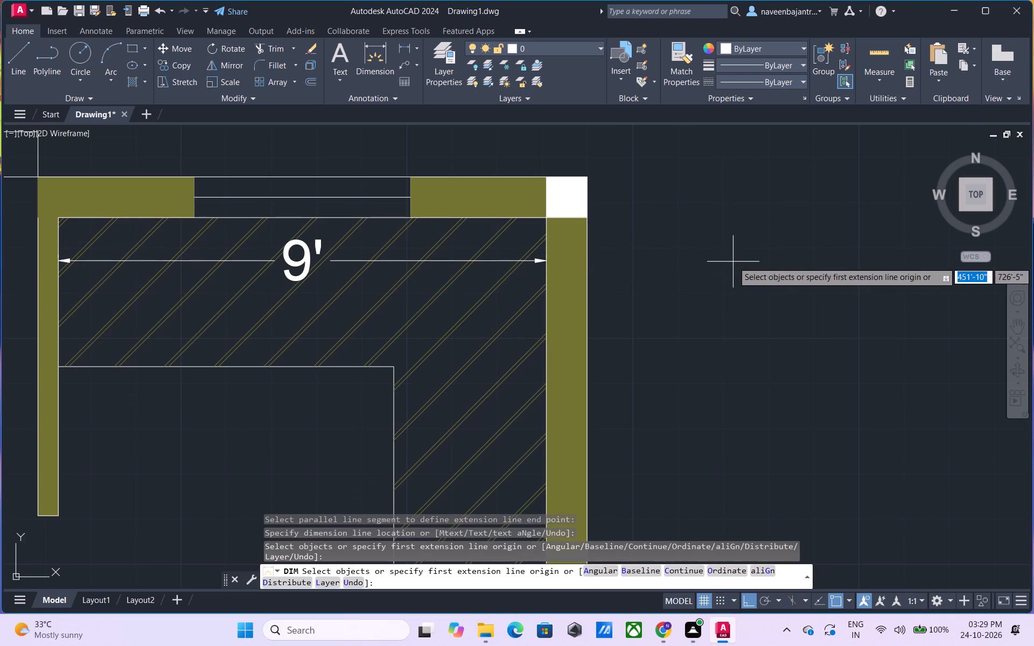
key("Escape")
Dimension the kitchen's interior depth along the outer wall, placing the dimension line over the hatched side counter.
scroll(717, 275, "down", 2)
middle_click_drag(752, 289, 711, 266)
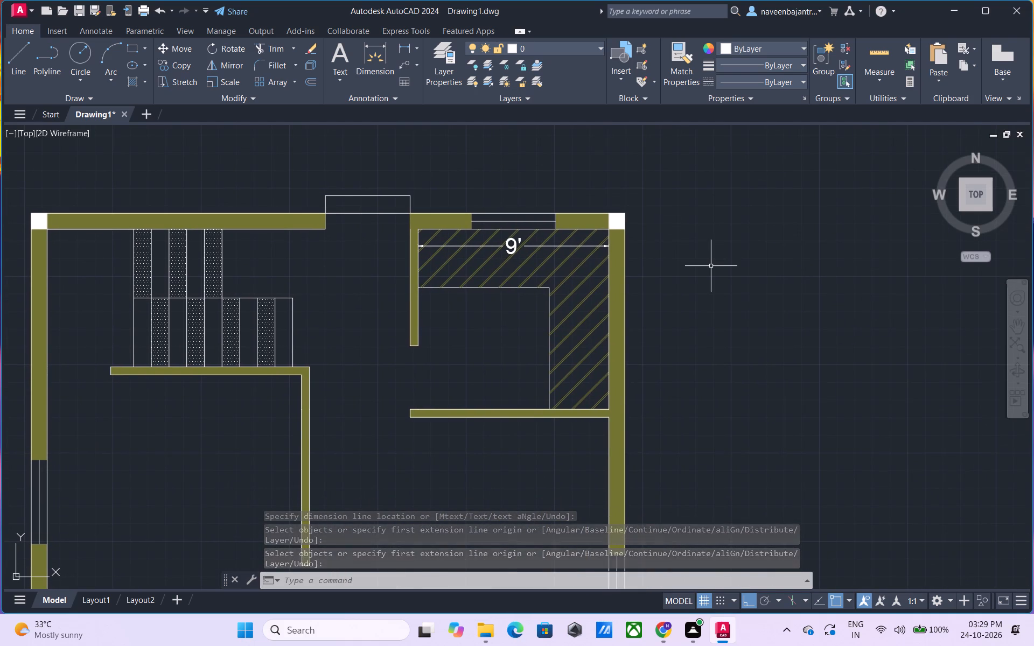
scroll(711, 266, "up", 1)
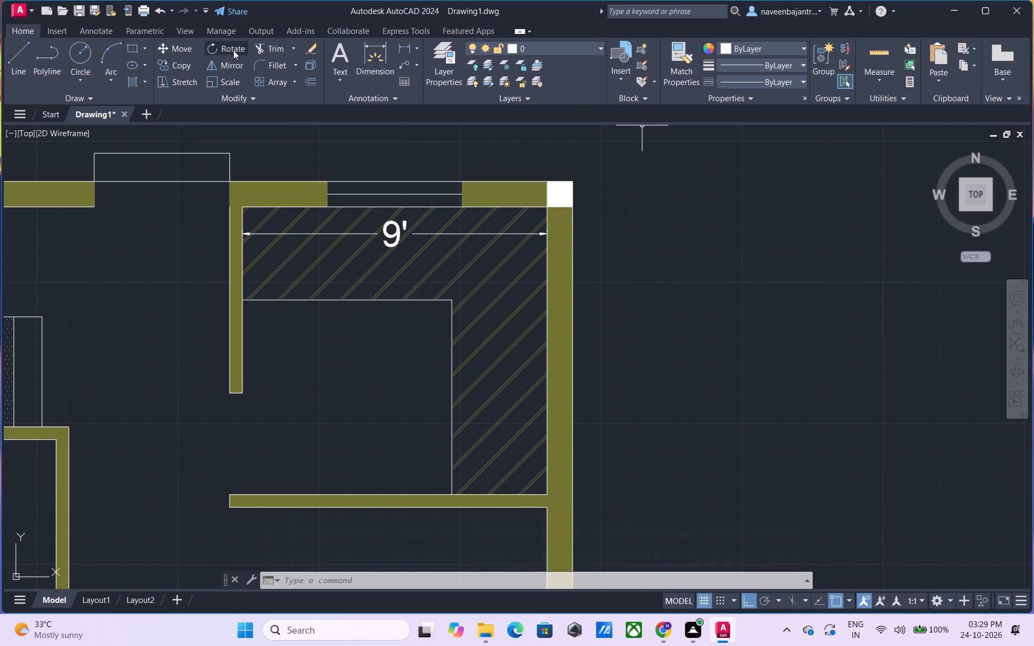
left_click(380, 54)
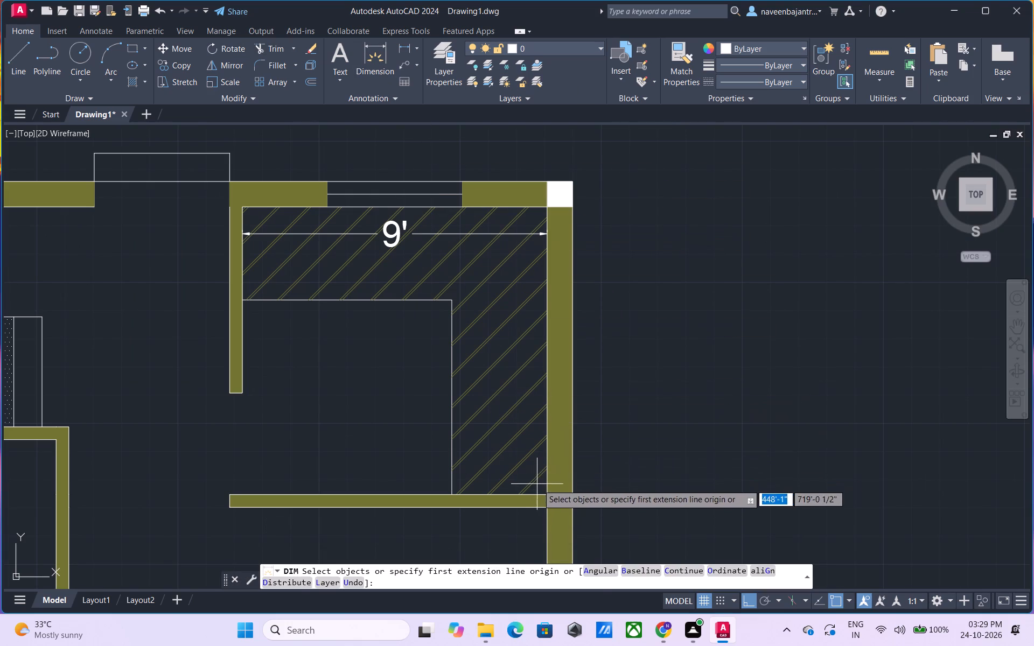
left_click(546, 495)
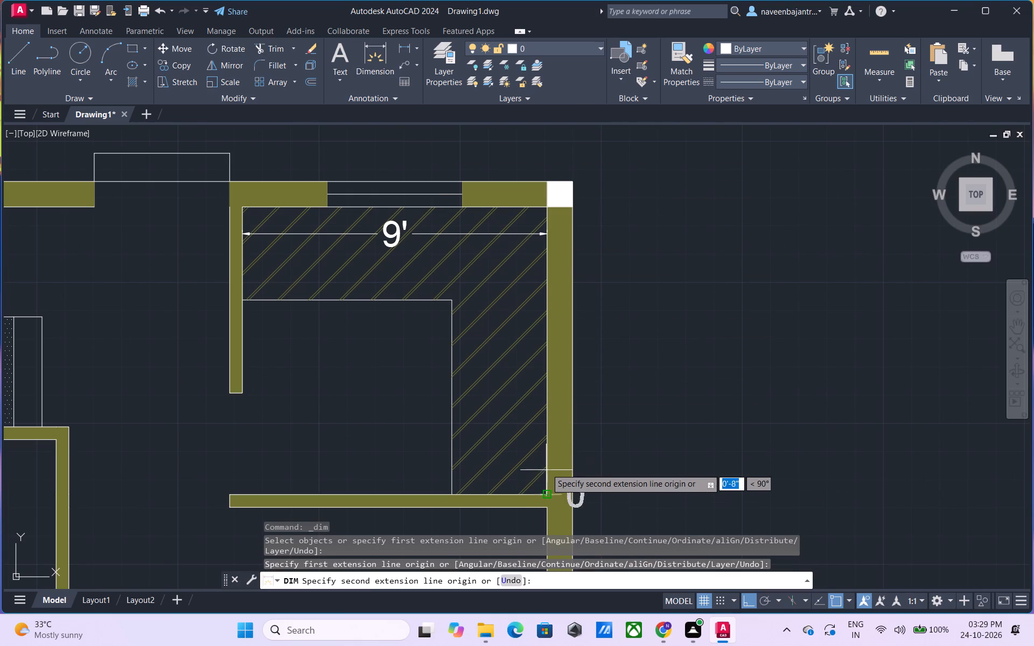
left_click(544, 207)
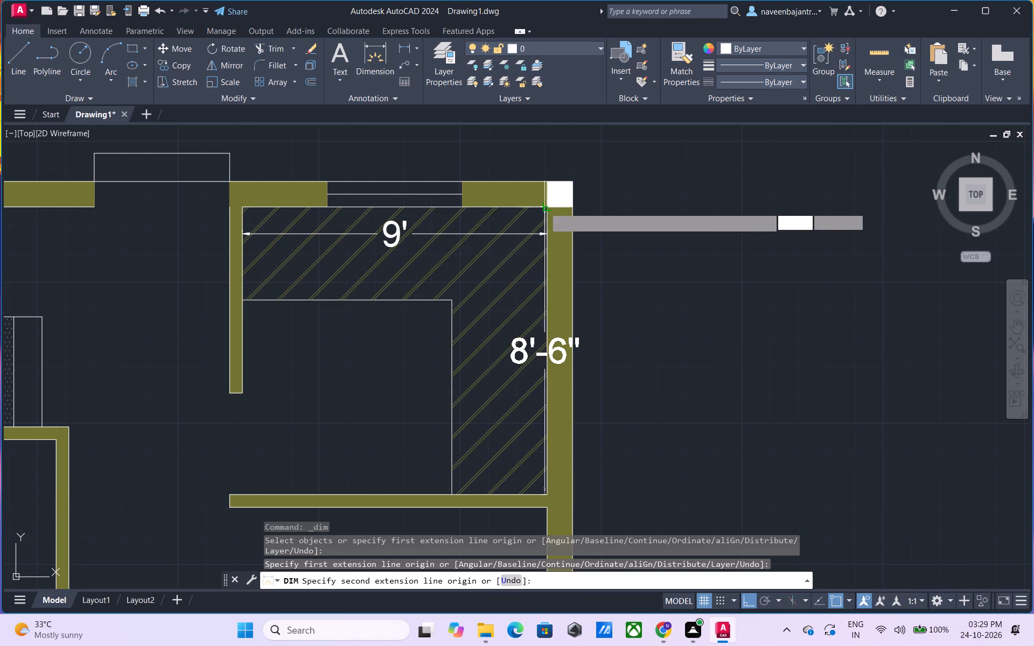
left_click(504, 206)
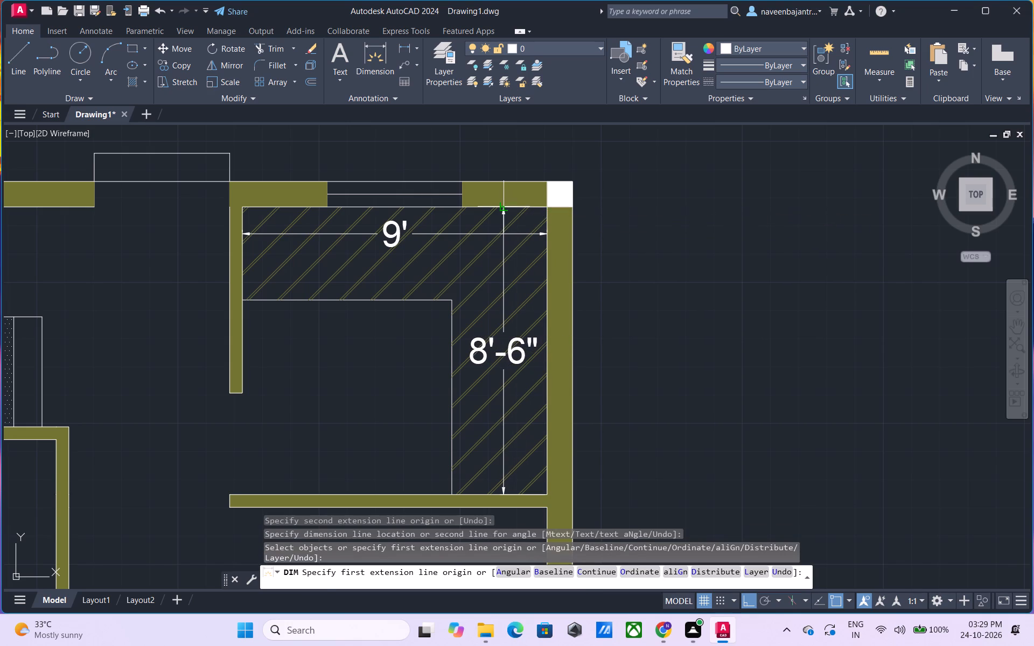
key("Escape")
Dimension the hall's length along the outer wall, from the kitchen's lower wall to the small room's top wall, placing it just inside the hall.
scroll(689, 284, "down", 1)
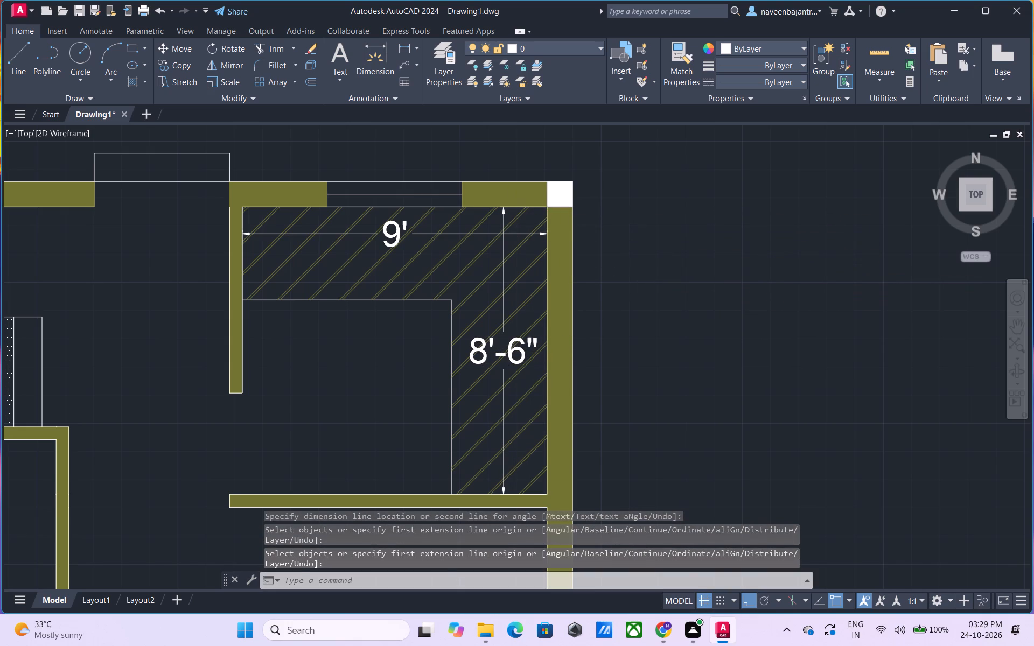
scroll(689, 284, "down", 1)
middle_click_drag(705, 334, 707, 291)
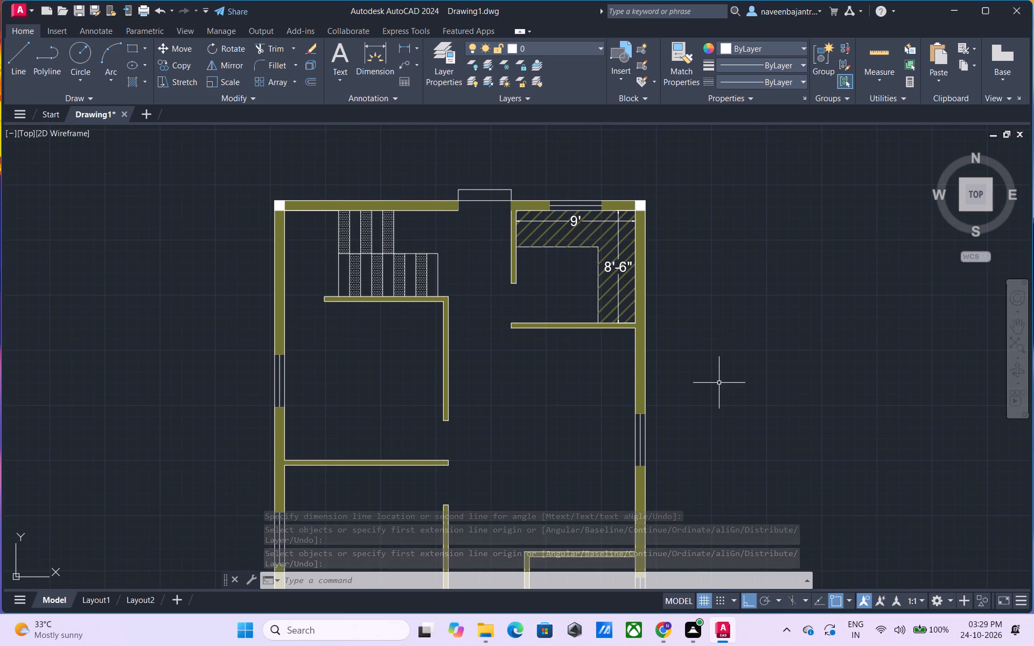
middle_click_drag(719, 380, 696, 265)
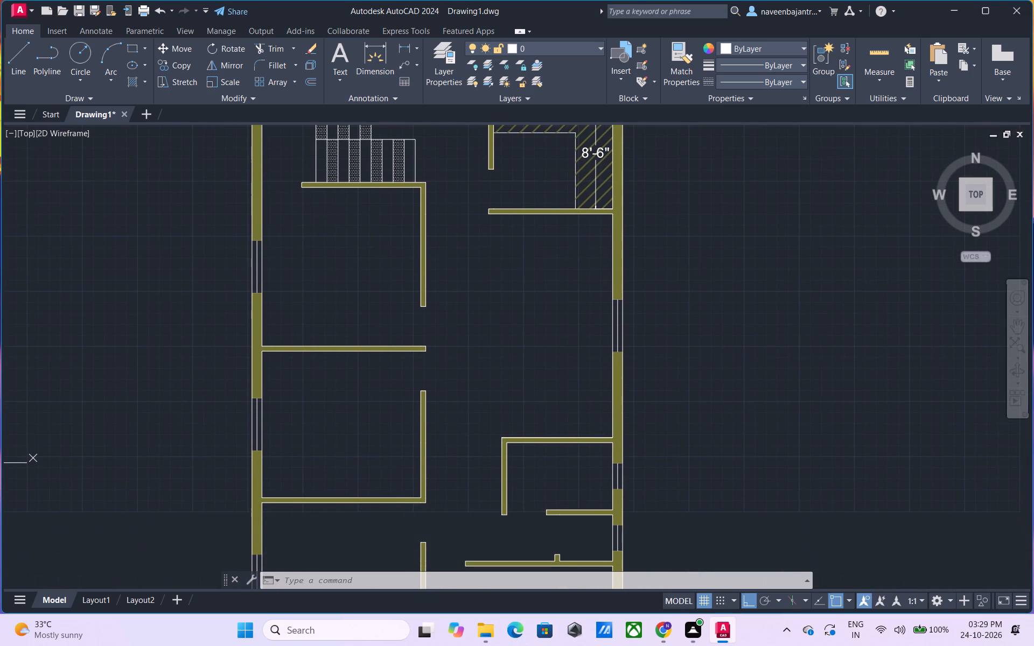
left_click(378, 69)
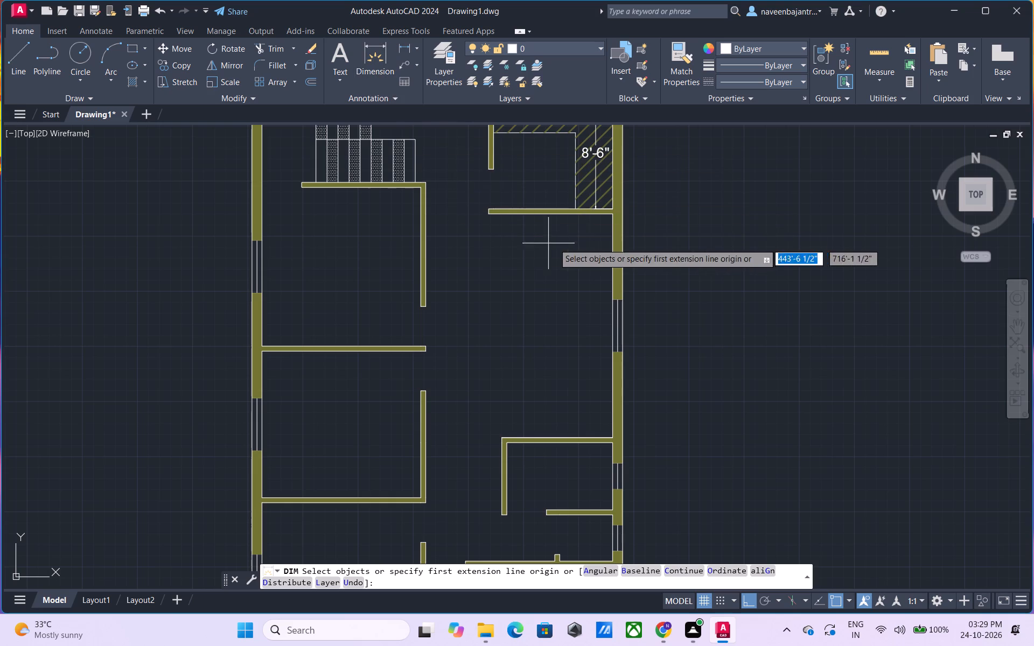
left_click(611, 215)
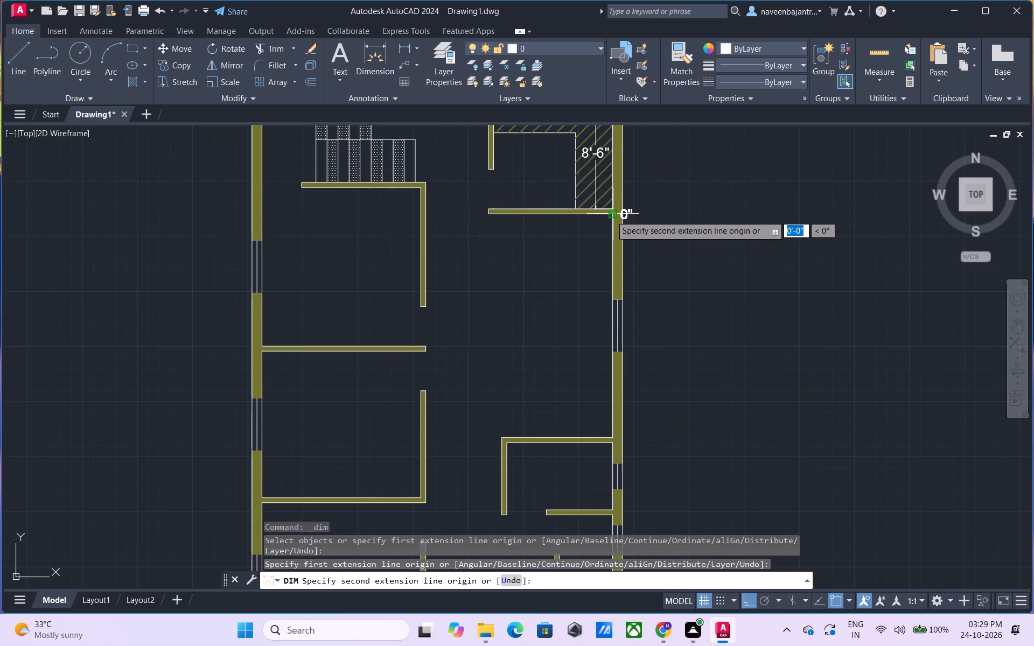
left_click(612, 435)
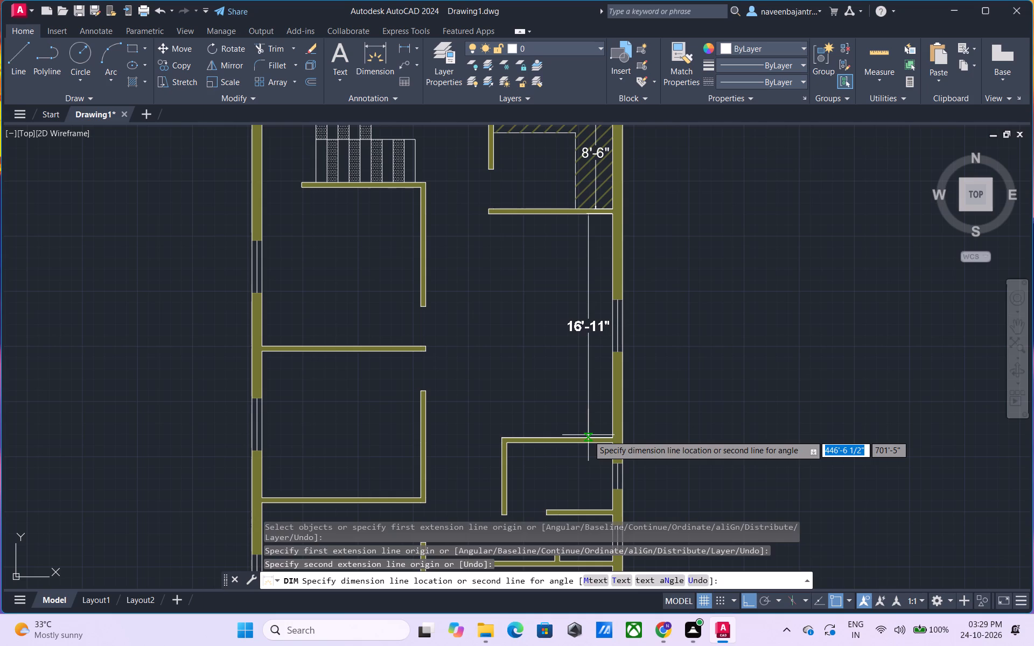
left_click(588, 435)
key("Escape")
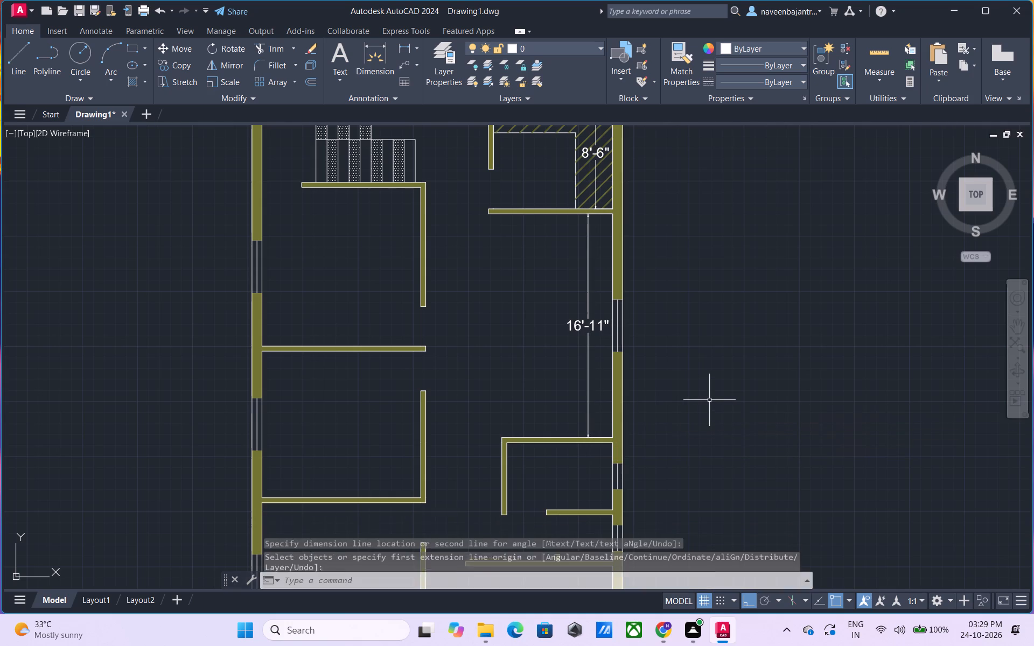
Dimension the hall's width from the outer wall to the opposite room's wall, placing the dimension line just below the kitchen's lower wall.
scroll(709, 400, "down", 1)
middle_click_drag(709, 400, 704, 310)
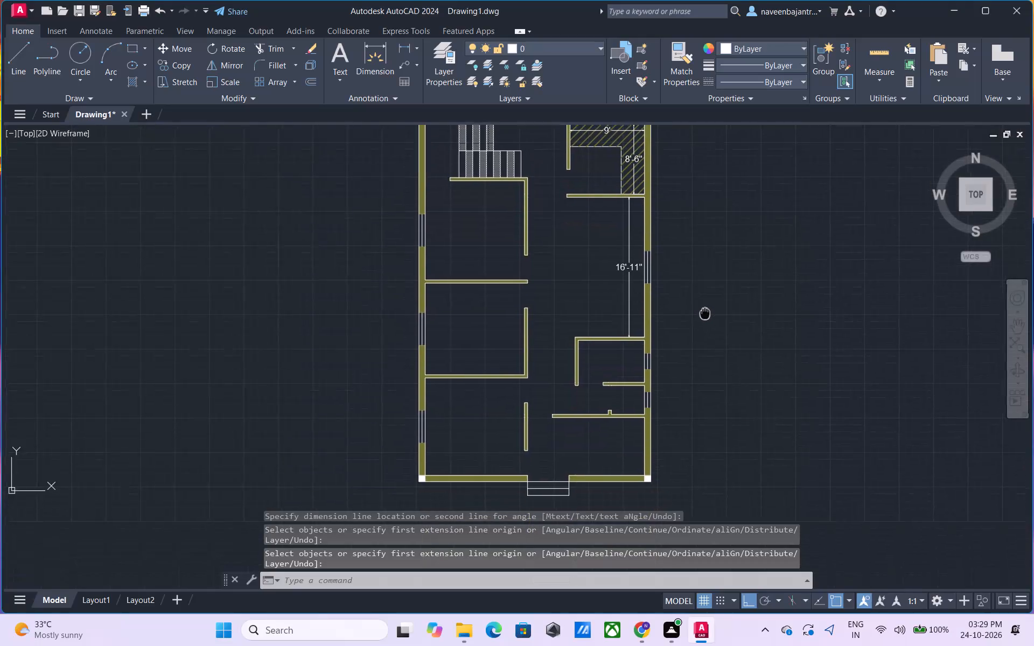
middle_click_drag(704, 310, 702, 291)
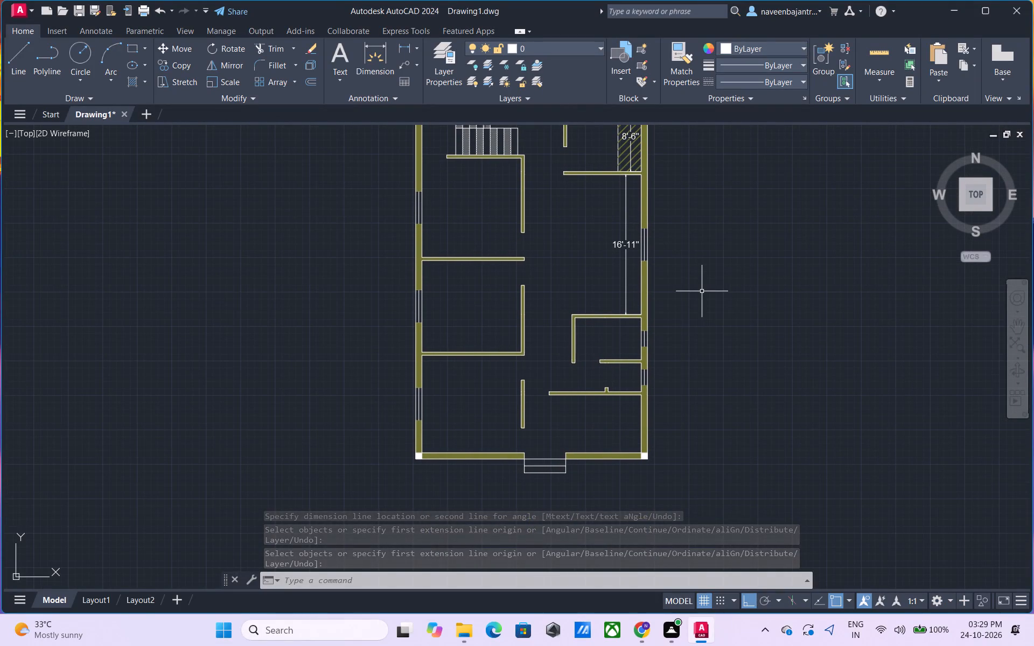
scroll(550, 177, "up", 1)
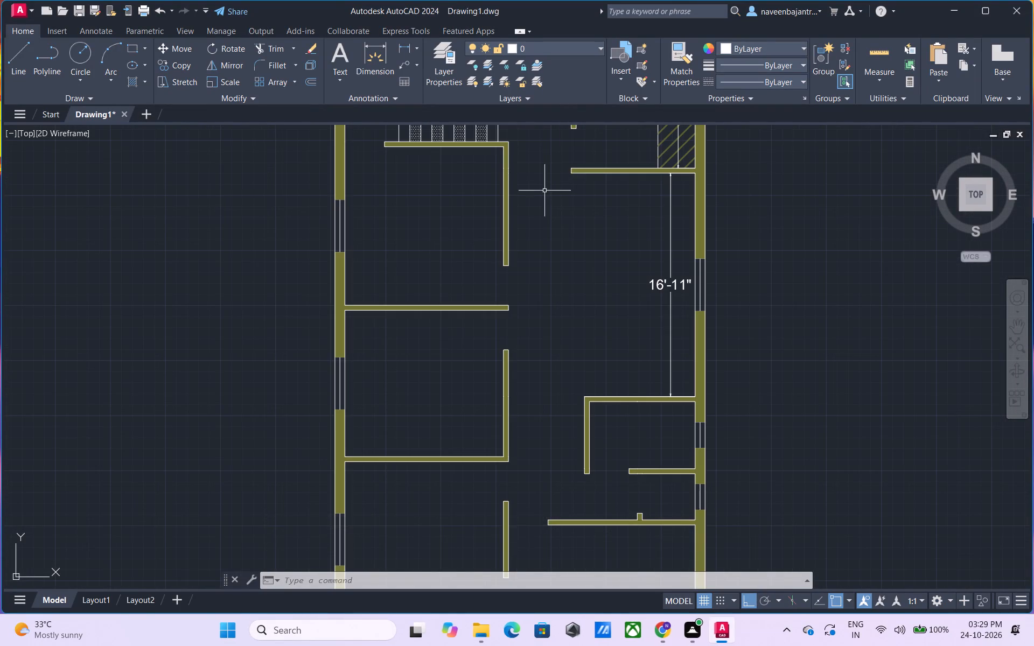
middle_click_drag(544, 191, 533, 251)
scroll(533, 255, "up", 1)
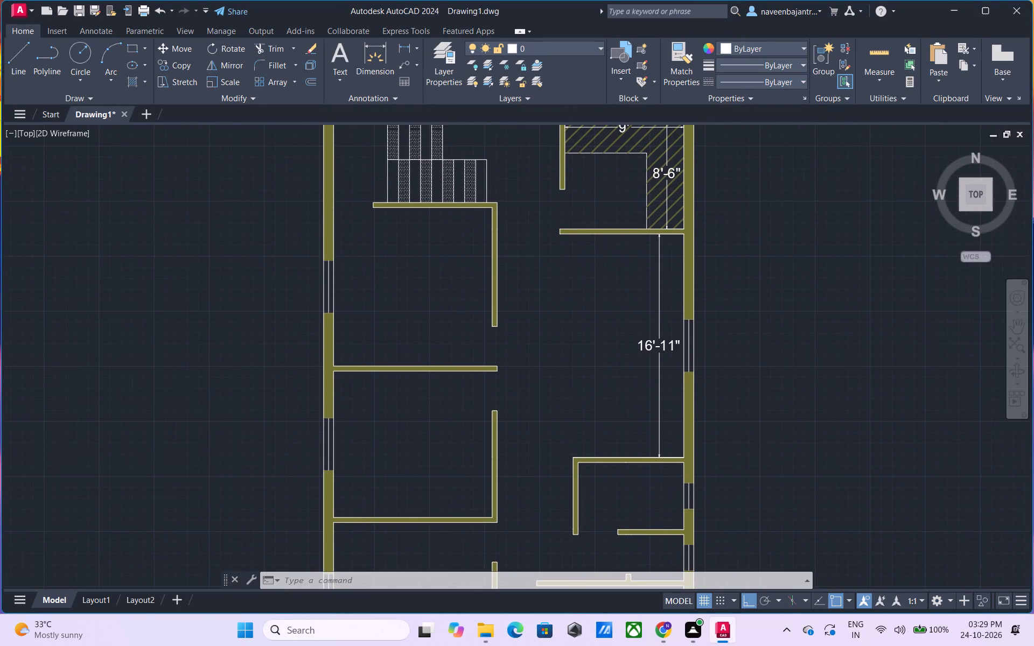
key("Escape")
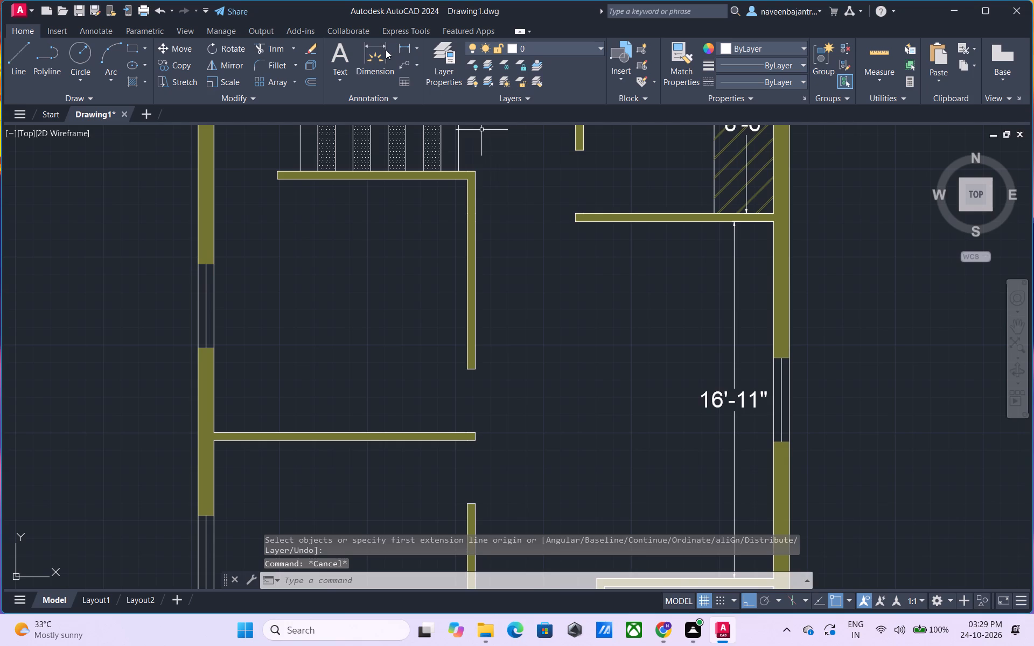
left_click(386, 50)
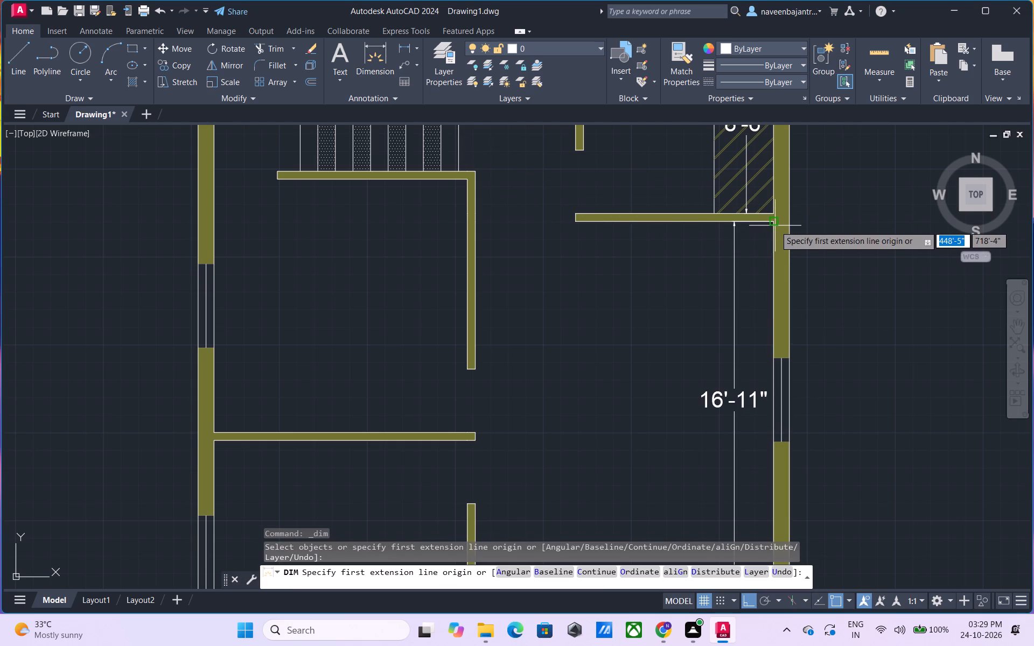
left_click(774, 223)
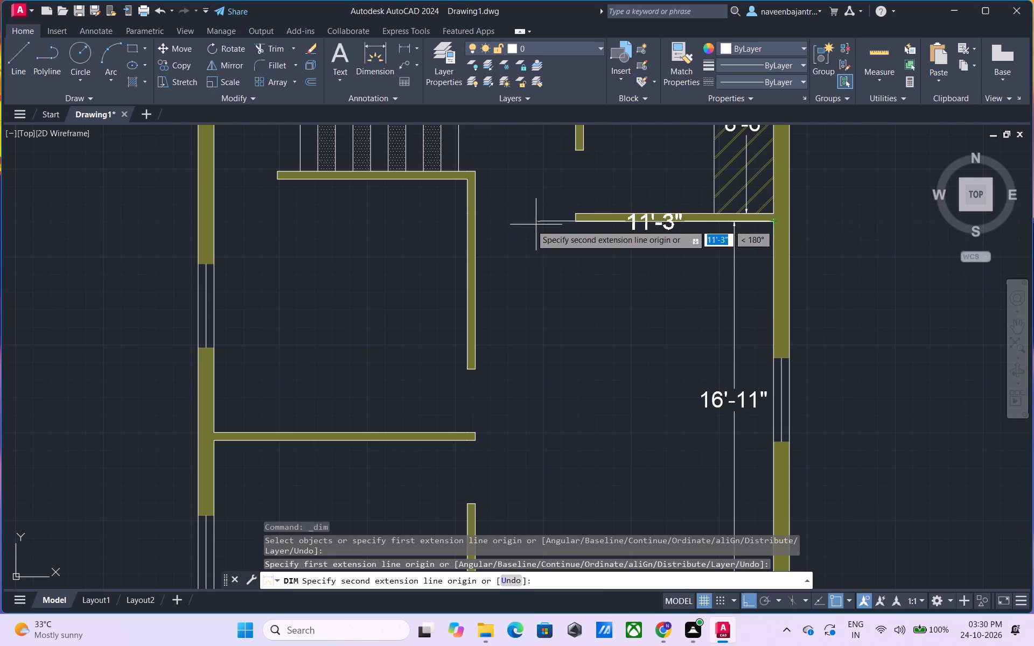
left_click(476, 220)
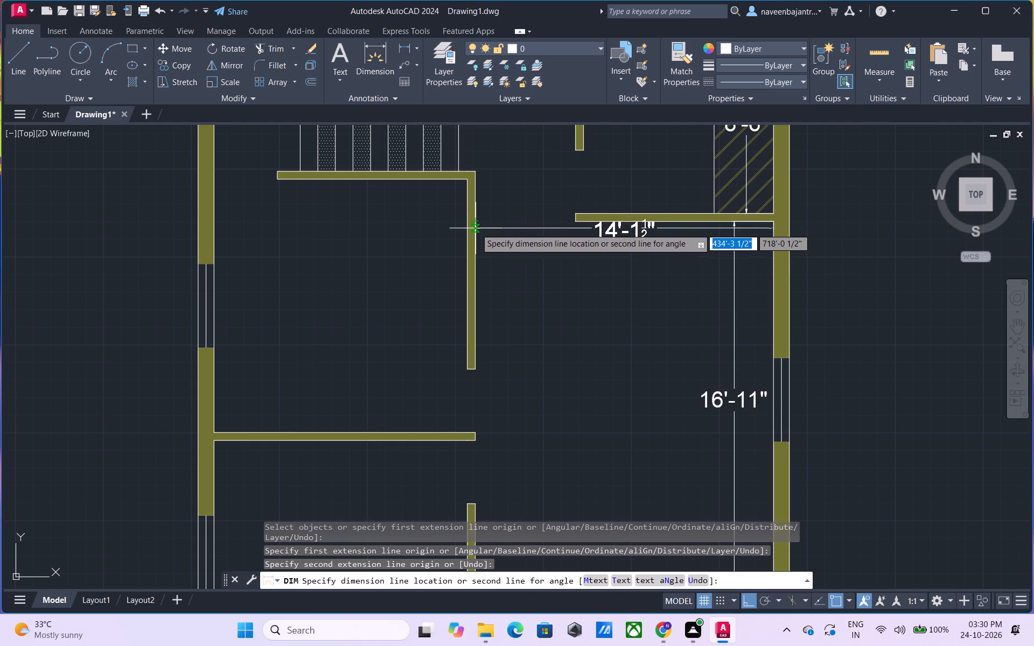
left_click(480, 257)
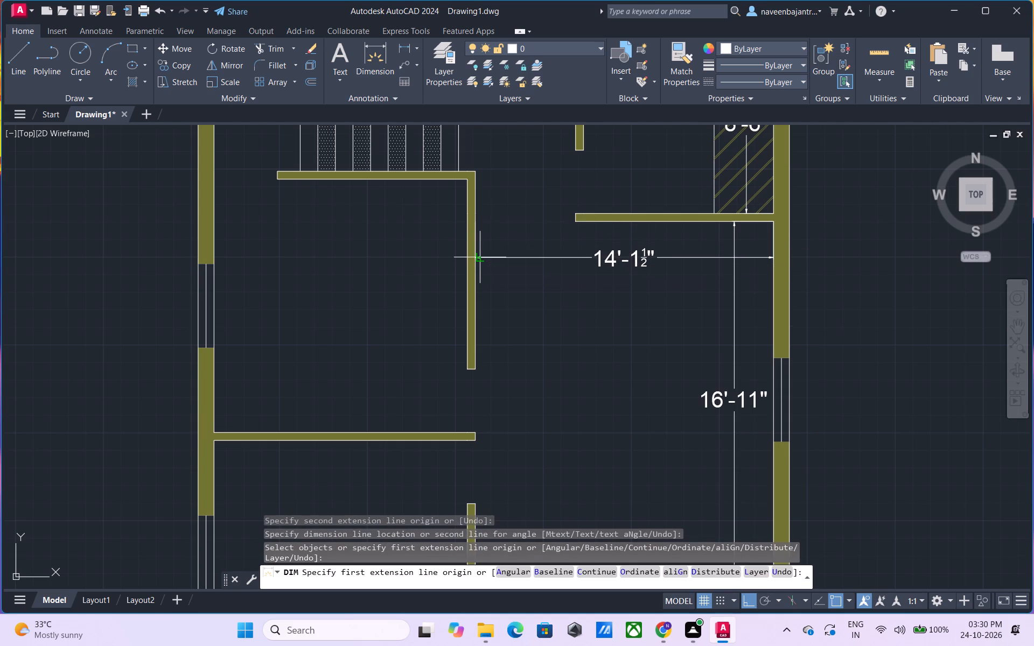
key("Escape")
Dimension the width of the lower stair flight at its open end, placing the dimension line just beyond the last tread.
scroll(652, 315, "down", 2)
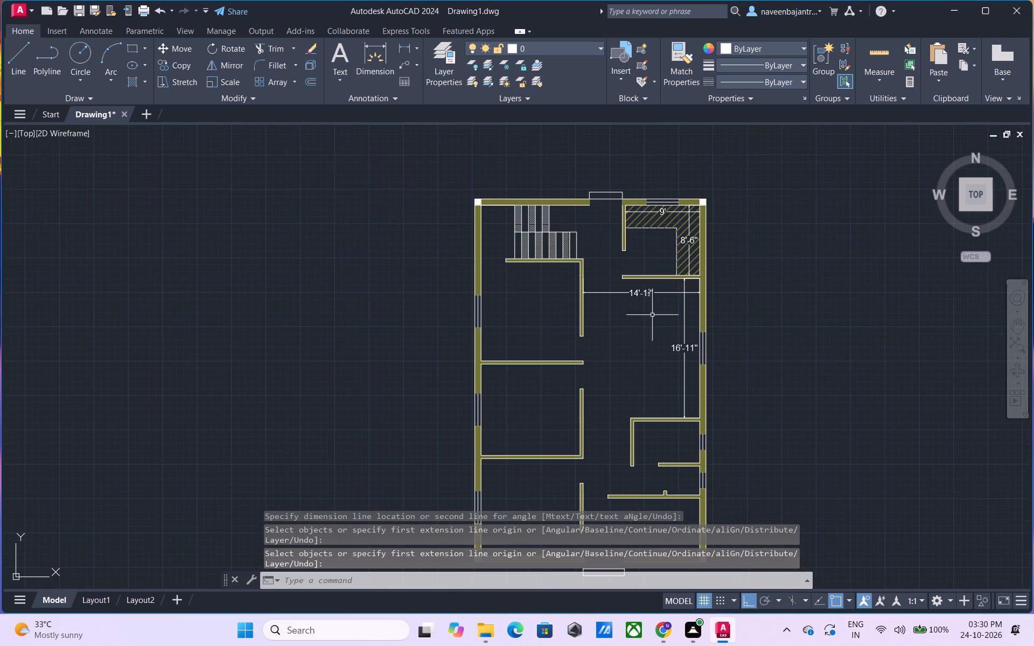
scroll(574, 215, "up", 2)
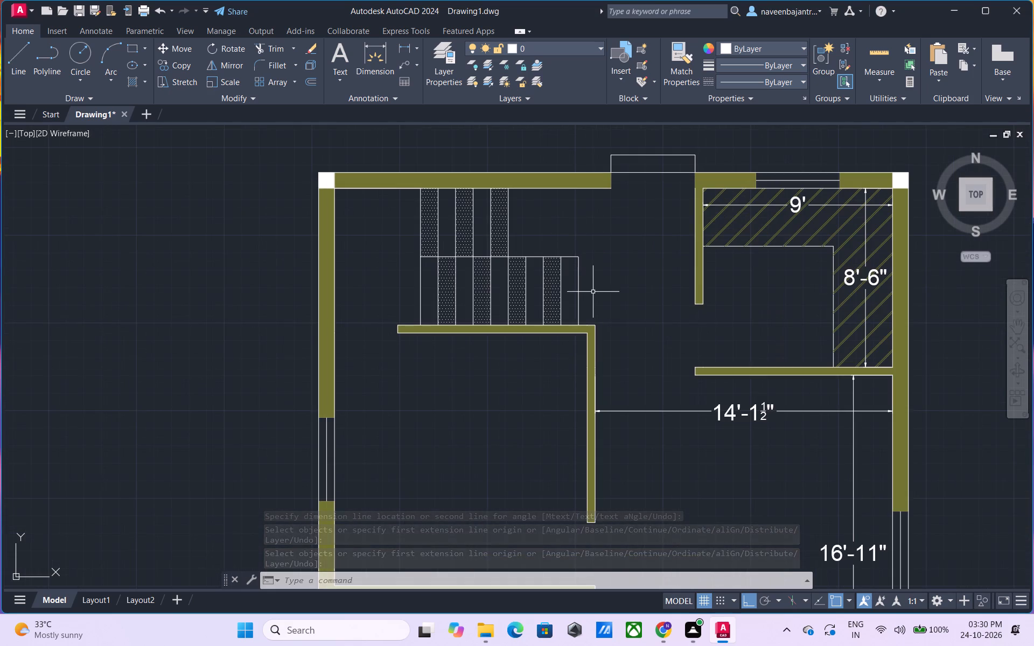
scroll(593, 292, "up", 2)
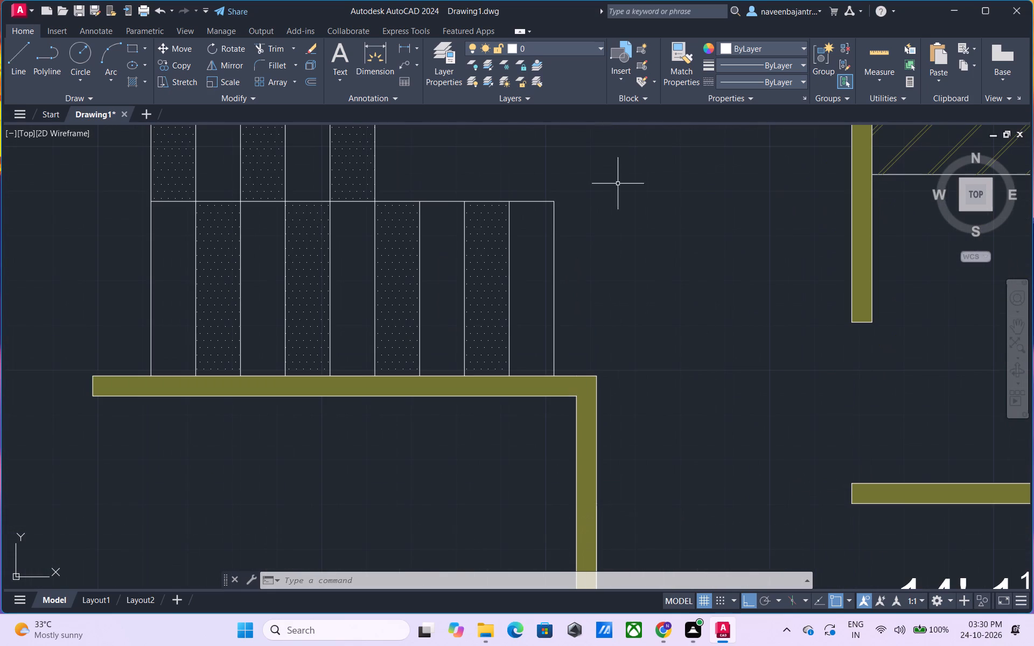
left_click(381, 68)
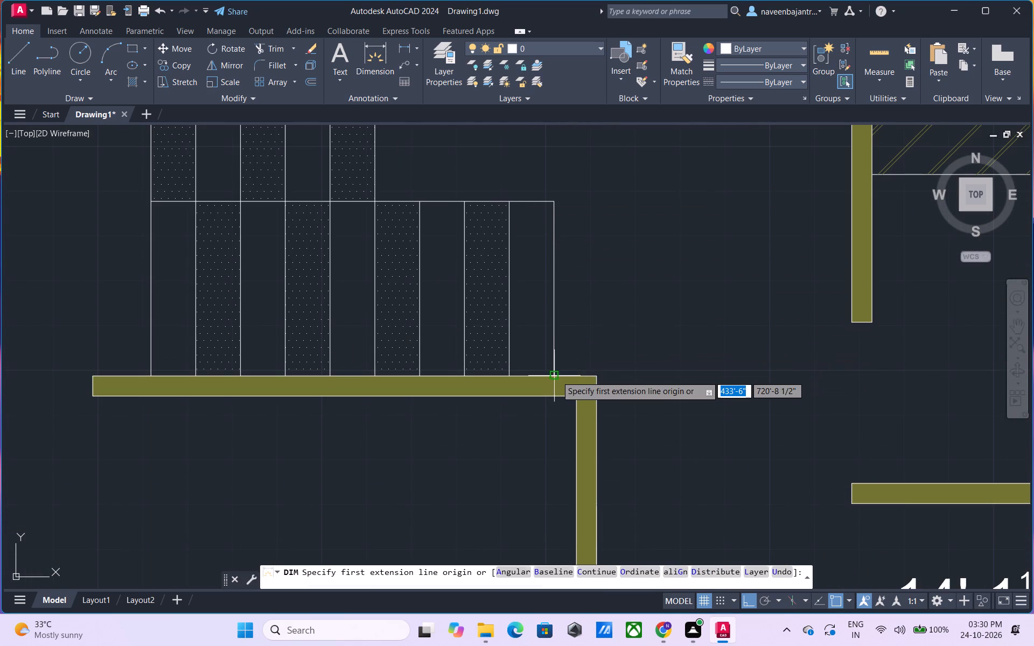
left_click(553, 378)
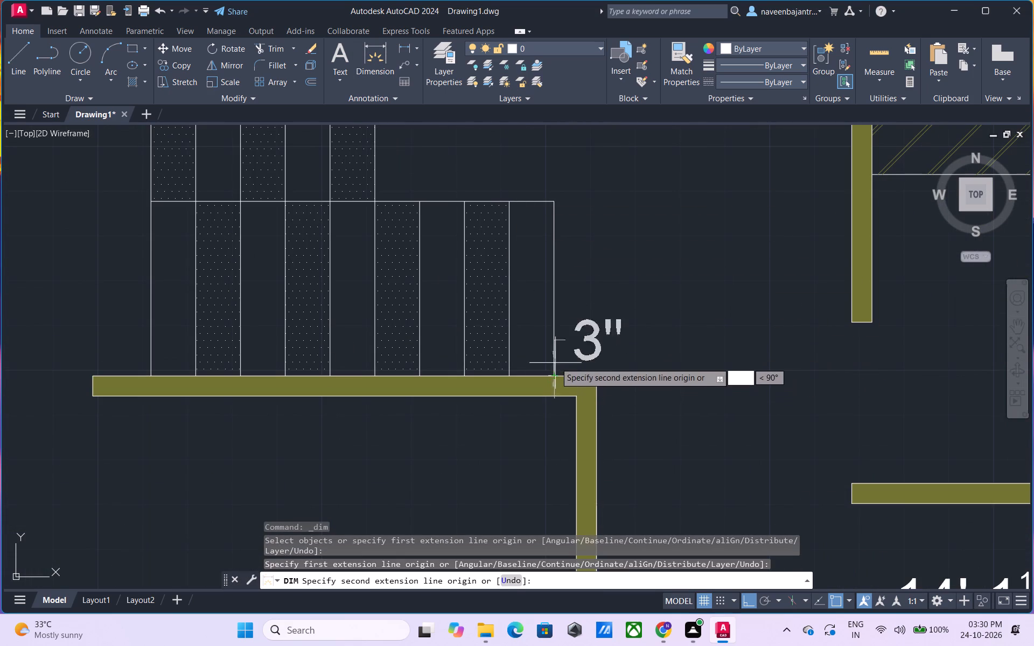
left_click(553, 204)
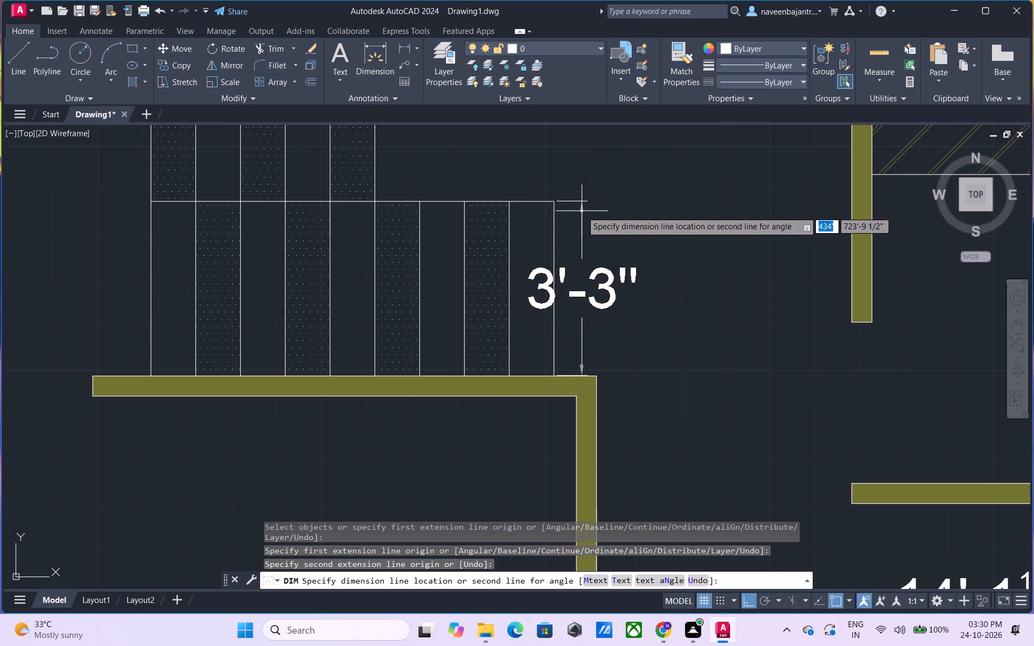
left_click(614, 213)
key("Escape")
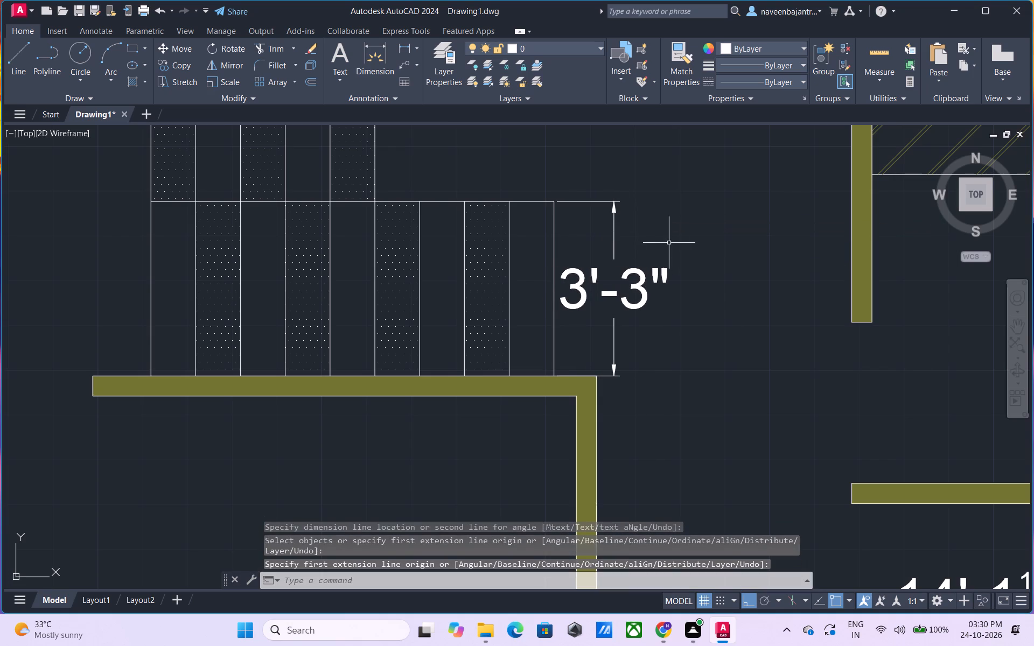
Dimension the landing's width from the upper stair flight's first tread to the outer side wall, placing it just below the top wall.
scroll(669, 243, "down", 2)
middle_click_drag(696, 248, 675, 289)
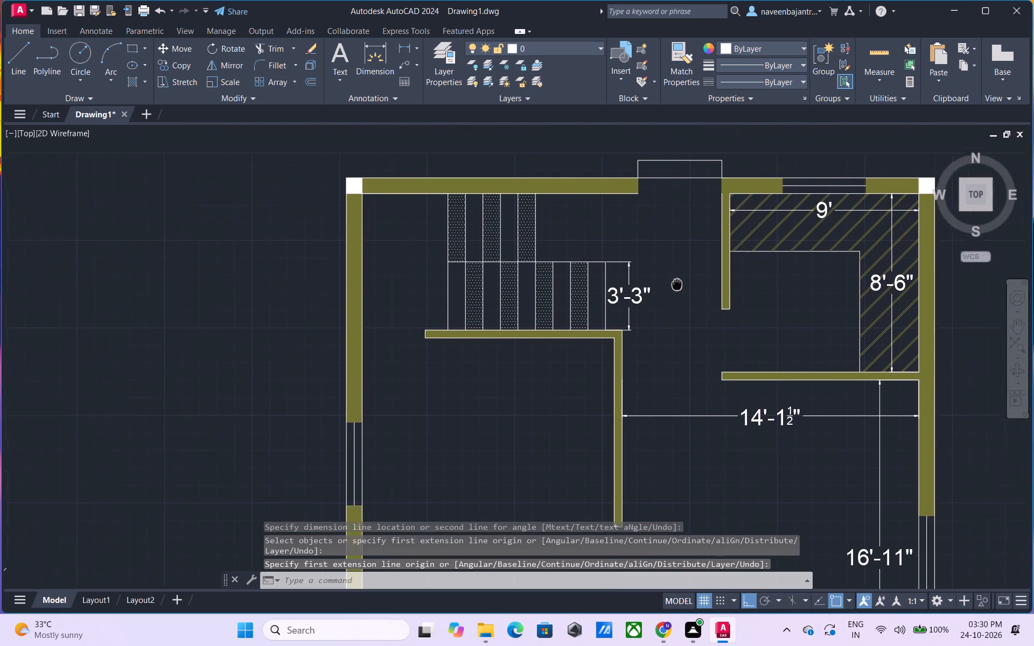
middle_click_drag(675, 289, 670, 307)
scroll(358, 208, "up", 2)
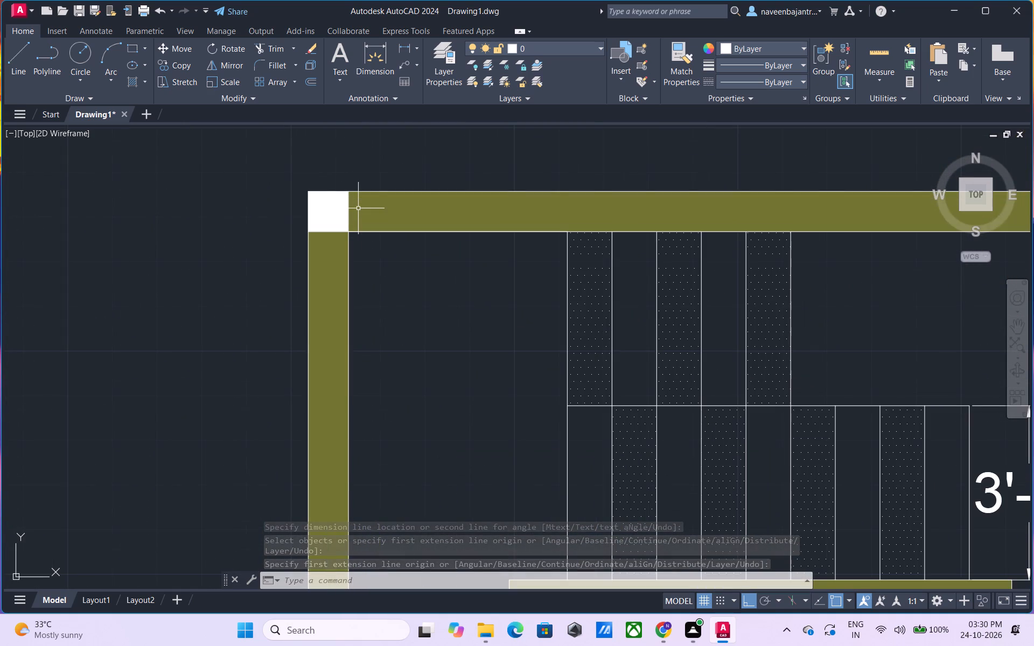
left_click(381, 58)
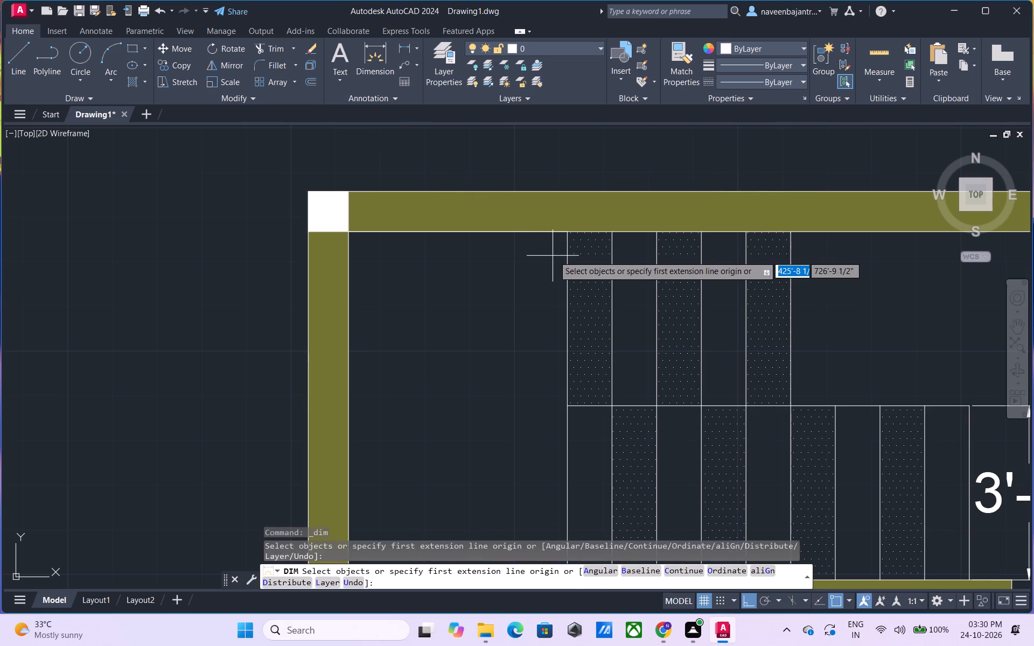
left_click(567, 233)
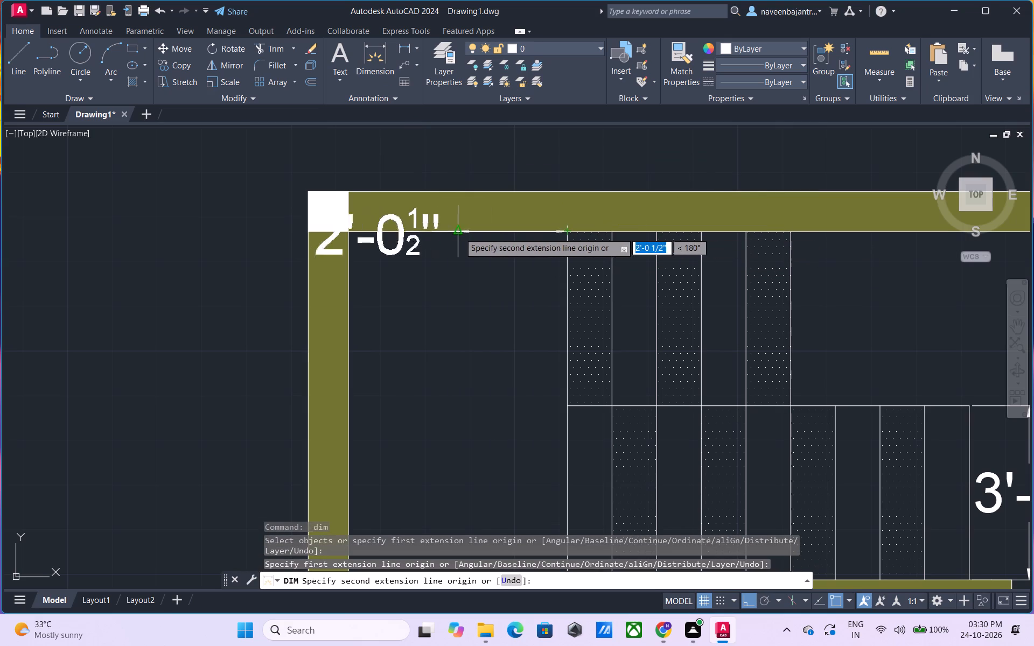
left_click(348, 230)
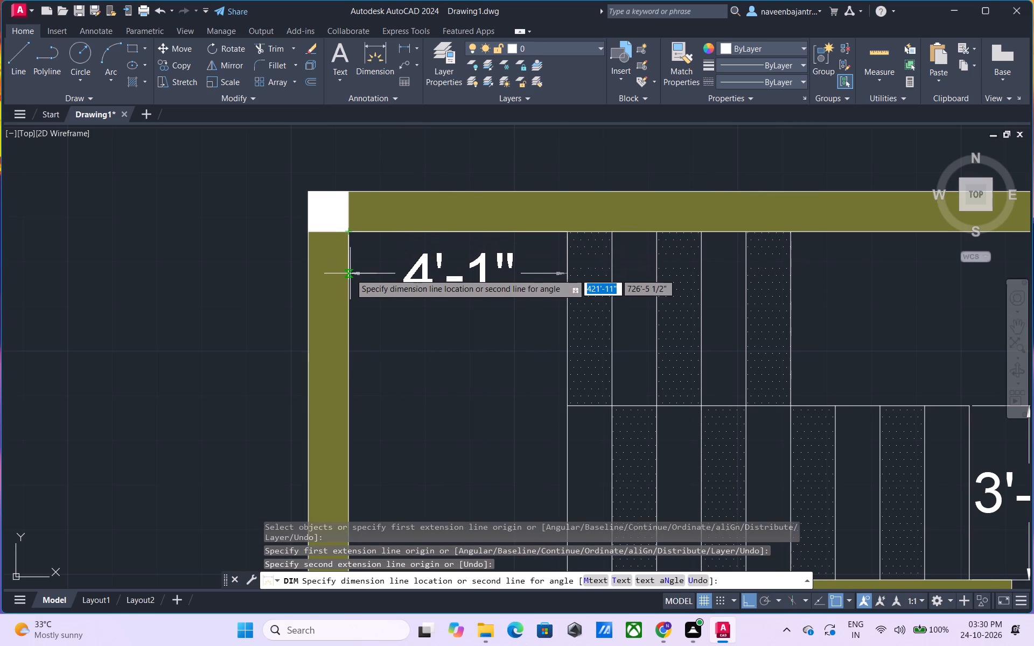
left_click(350, 283)
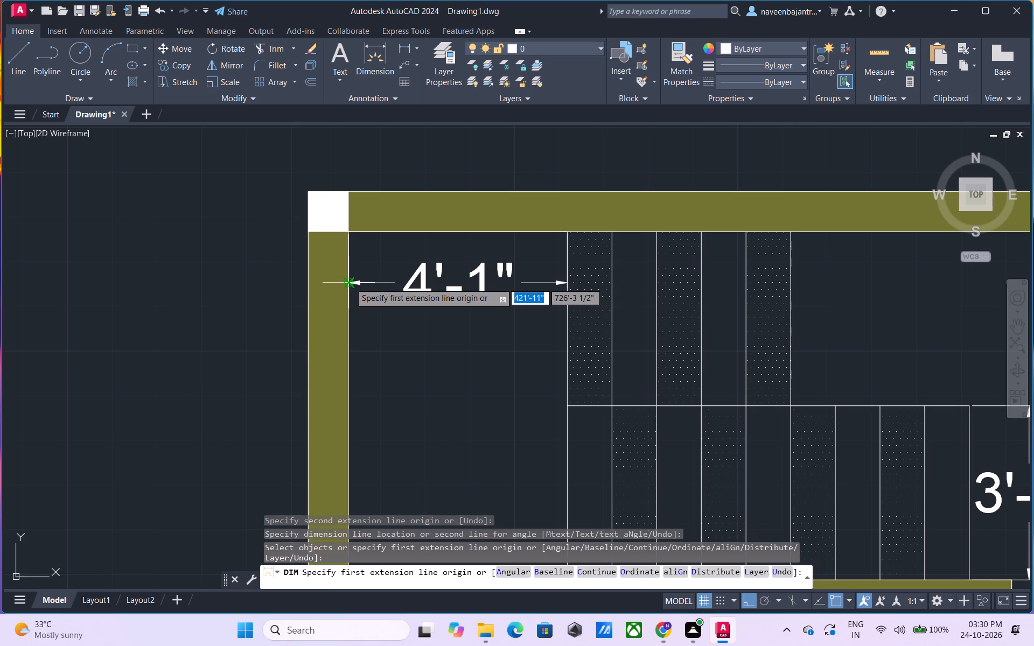
key("Escape")
Dimension the interior width of the room below the staircase, placing the dimension line just below its upper wall.
scroll(433, 371, "down", 2)
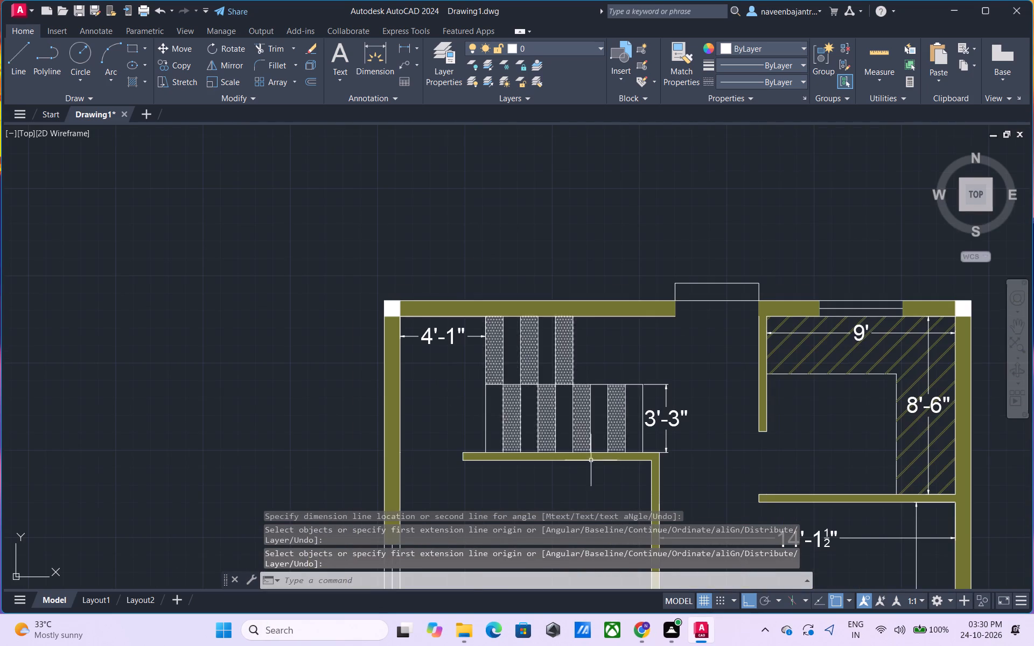
scroll(595, 469, "down", 1)
middle_click_drag(595, 469, 554, 324)
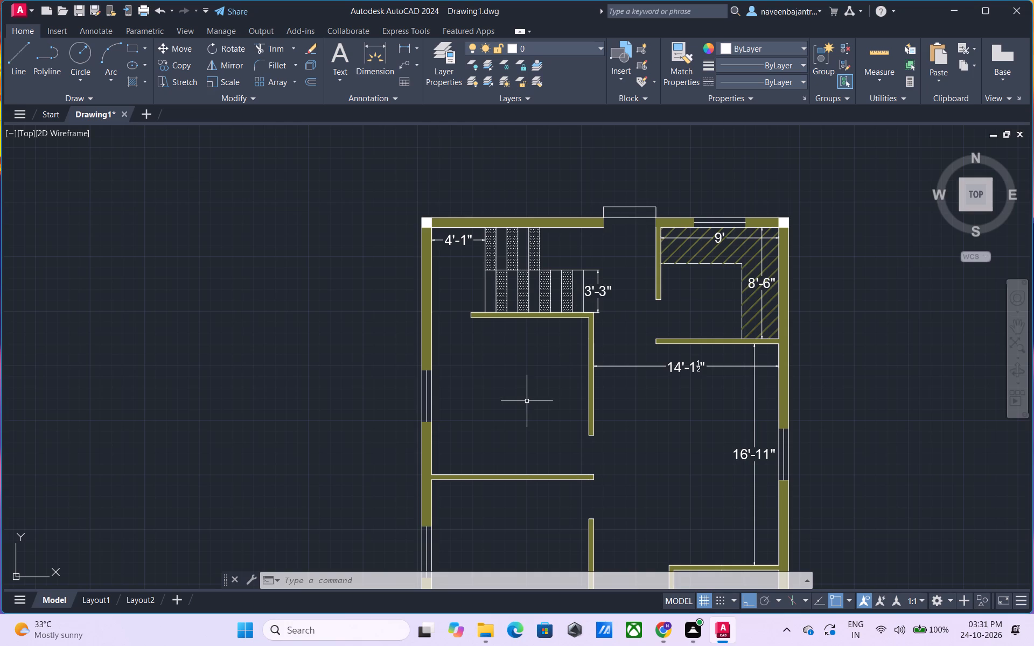
scroll(527, 400, "up", 2)
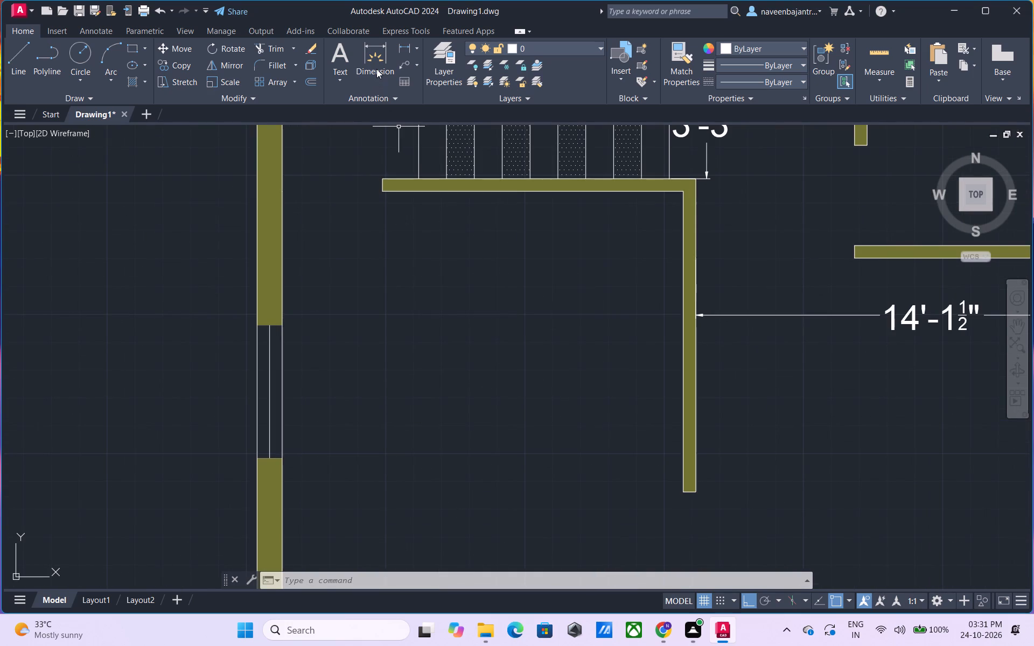
left_click(376, 69)
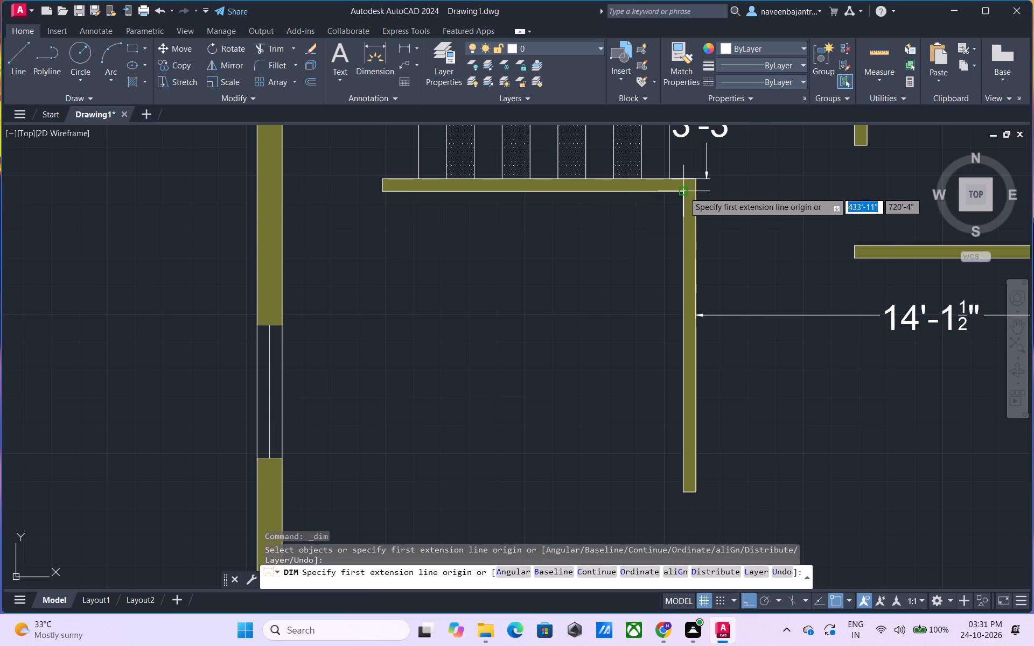
left_click(684, 191)
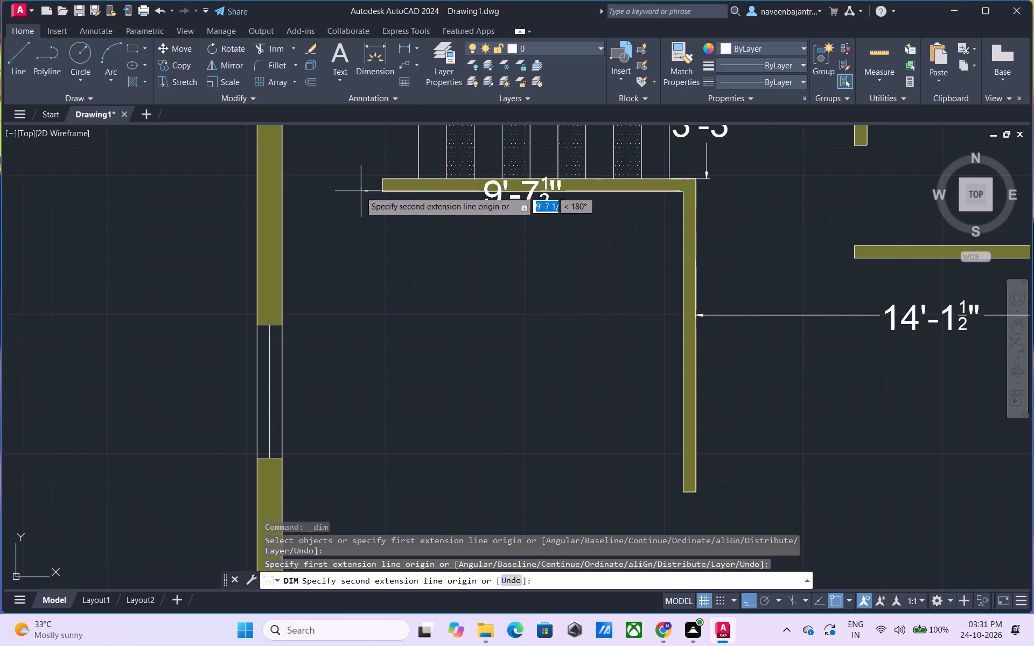
left_click(284, 192)
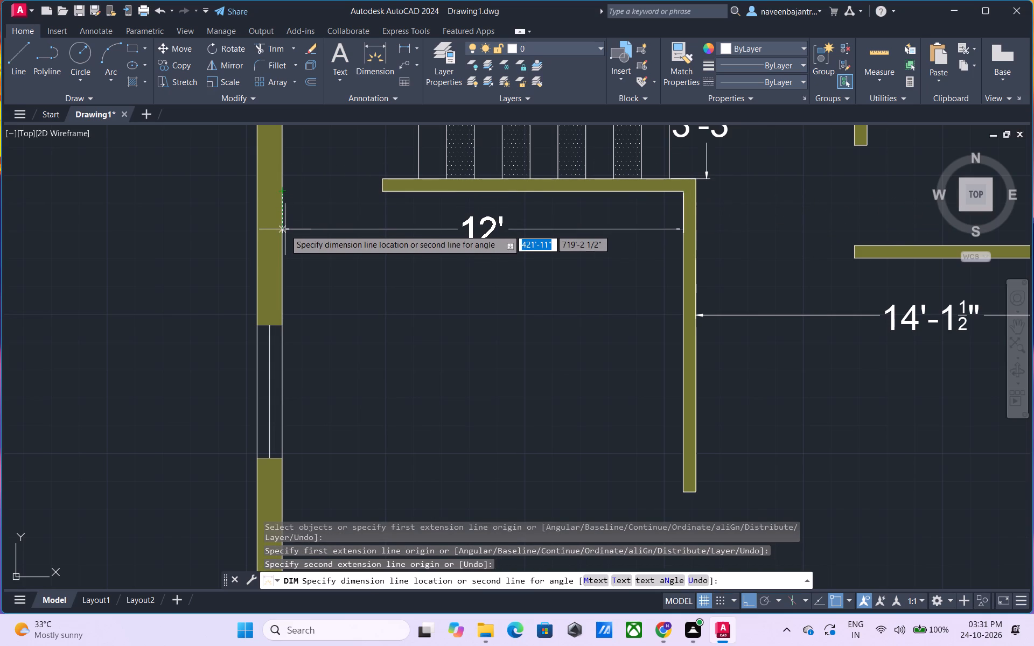
left_click(285, 229)
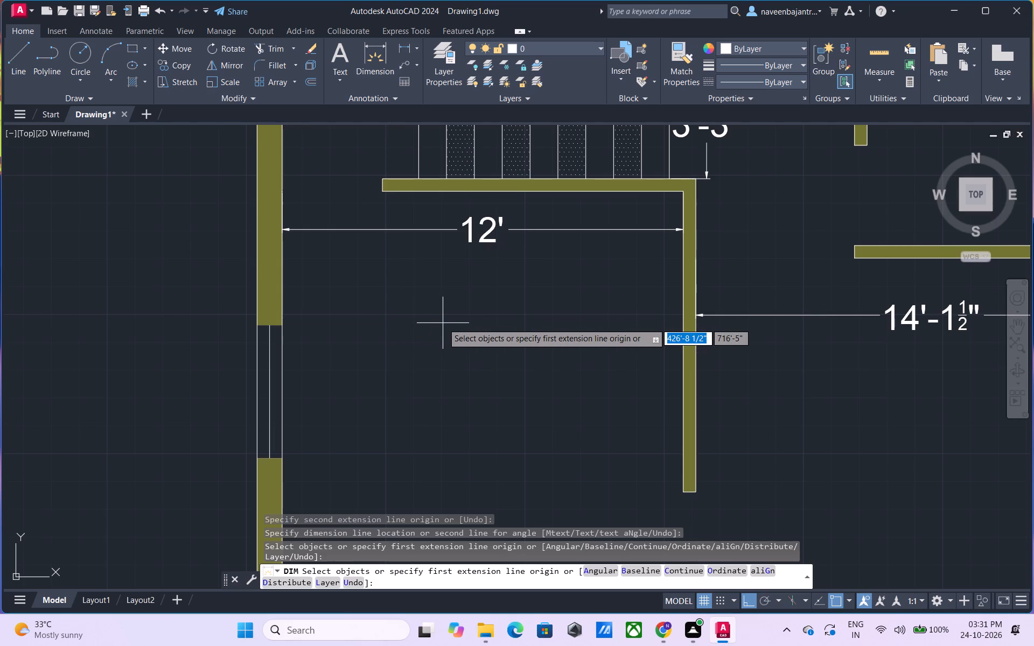
key("Escape")
Dimension the interior length of the room below the staircase between its lower and upper walls, placing the dimension line near its inner partition.
scroll(443, 323, "down", 1)
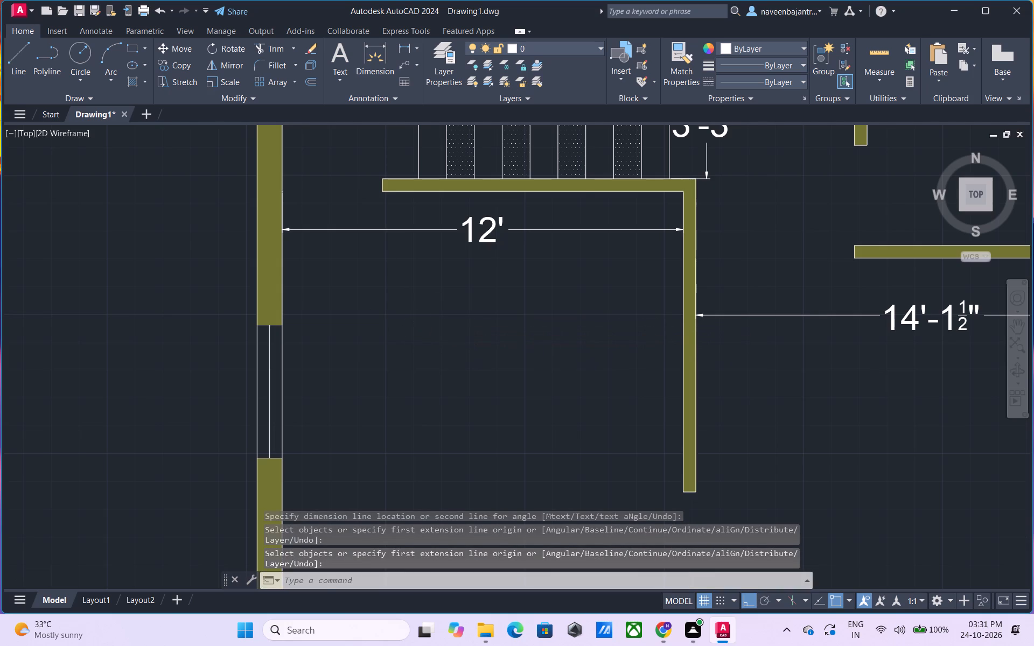
left_click(375, 67)
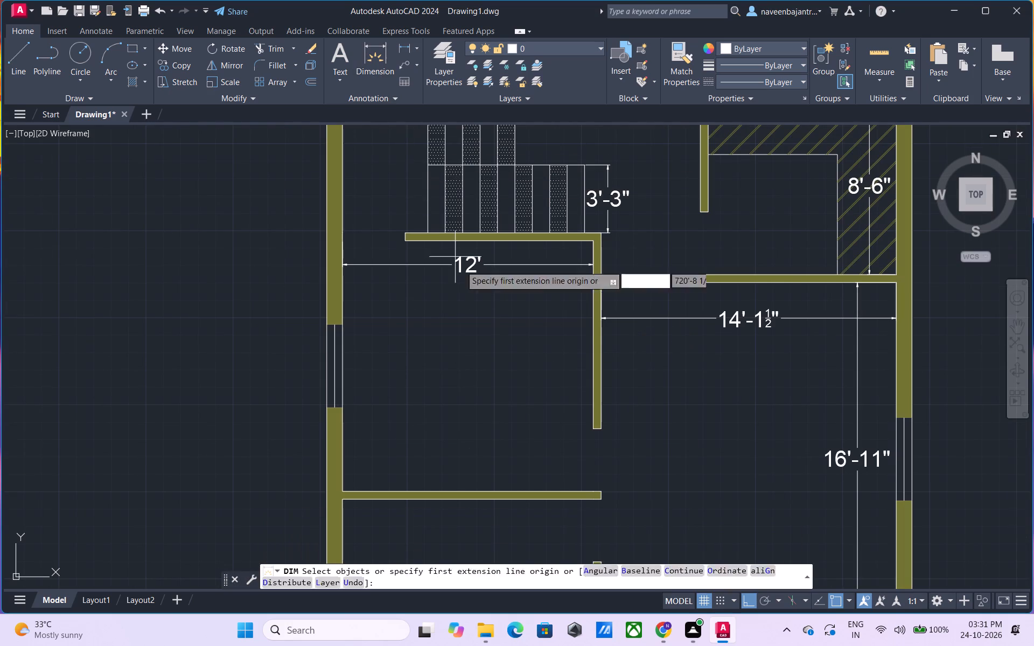
left_click(569, 491)
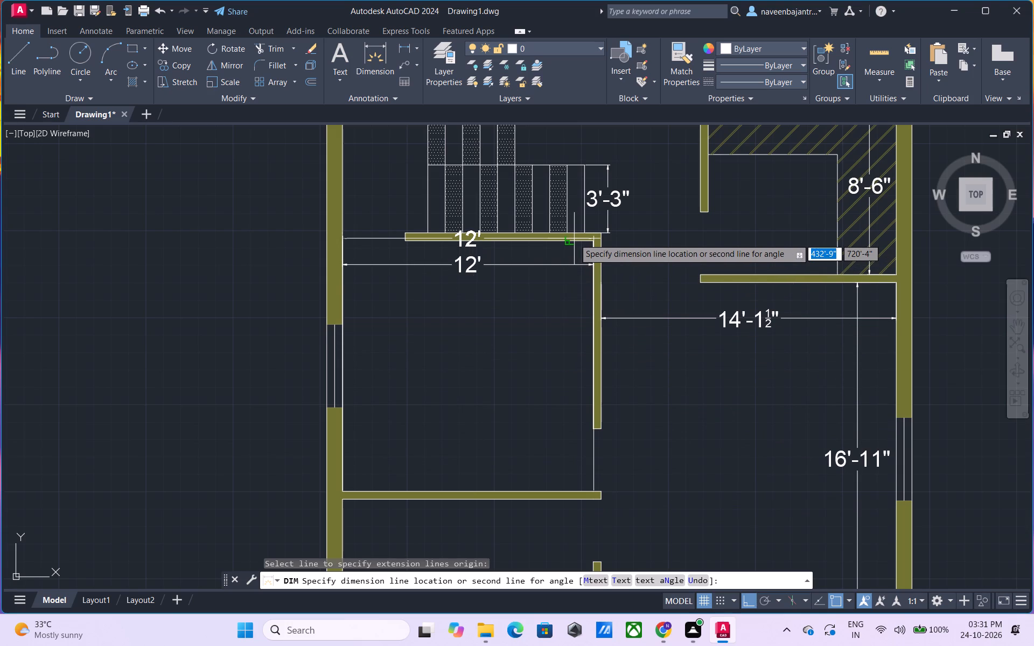
scroll(572, 242, "up", 3)
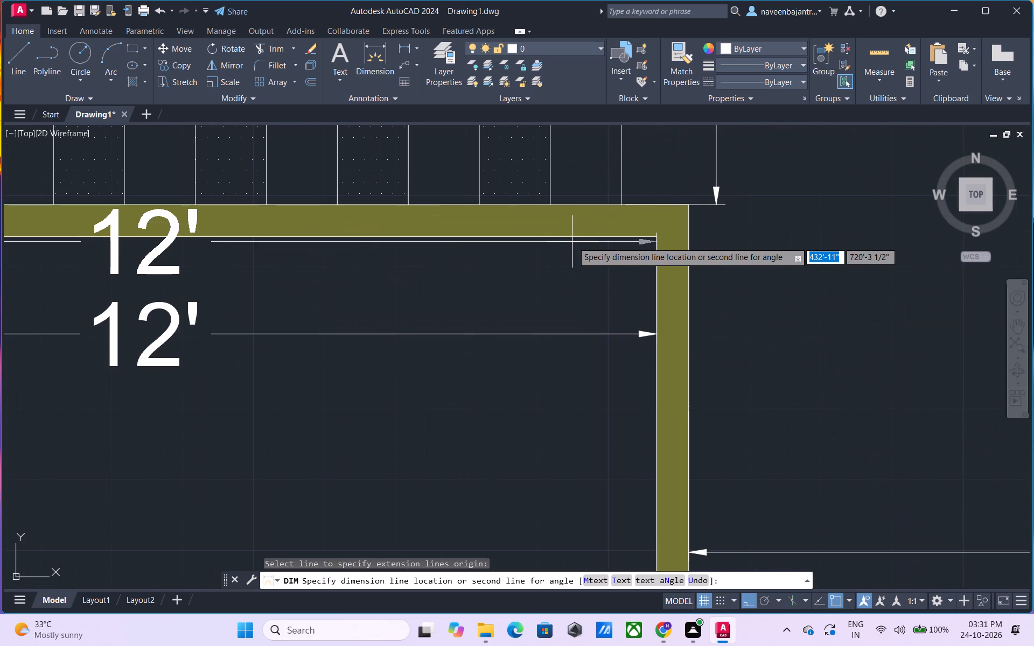
scroll(572, 238, "down", 3)
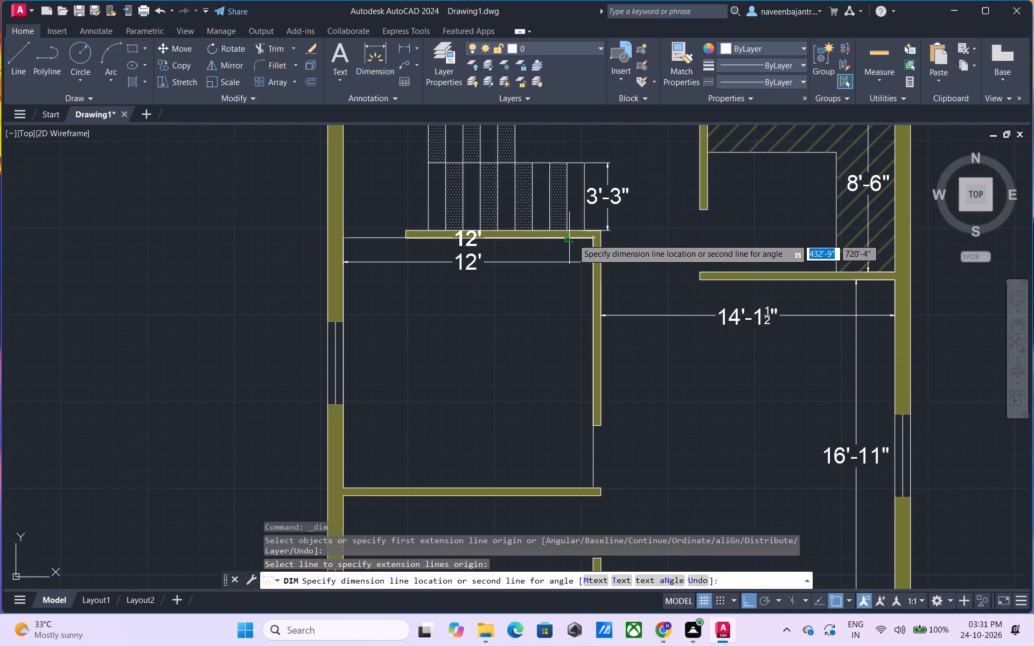
scroll(572, 238, "up", 3)
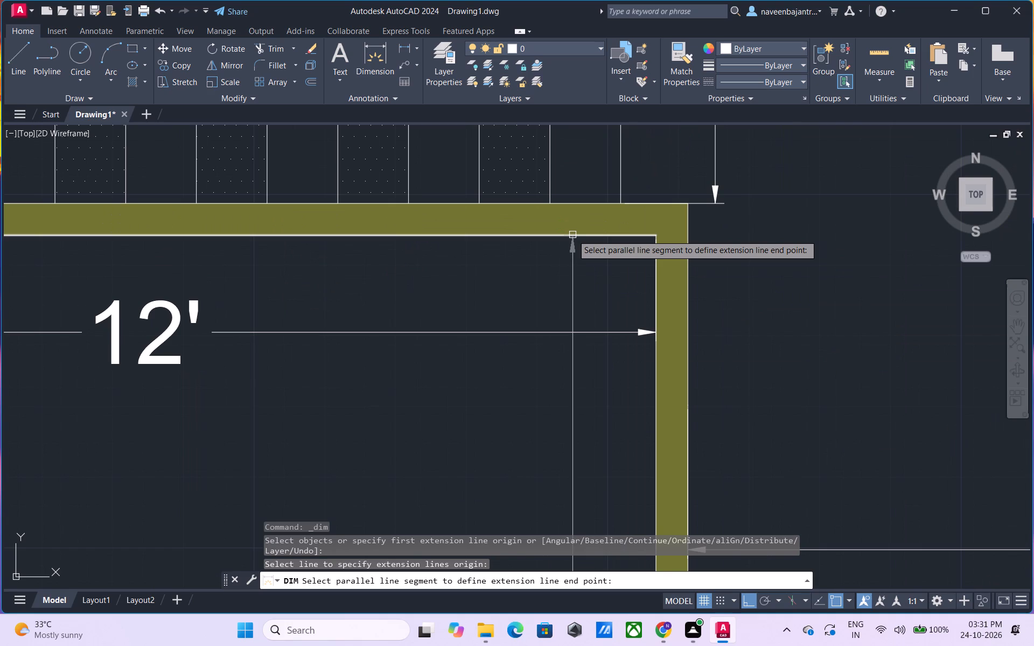
left_click(572, 235)
scroll(572, 235, "down", 2)
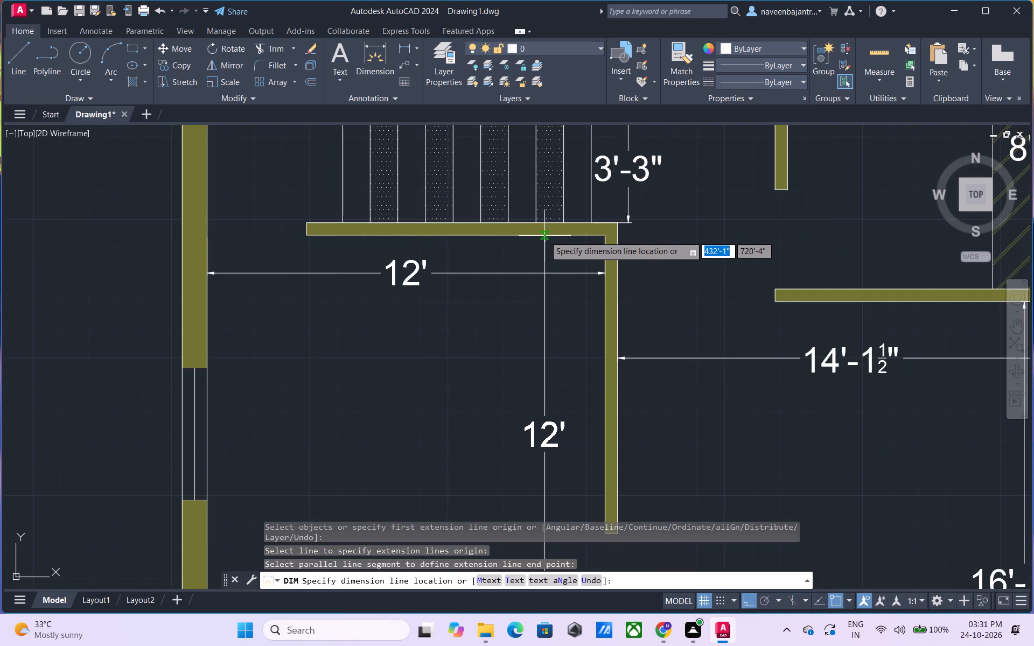
left_click(544, 236)
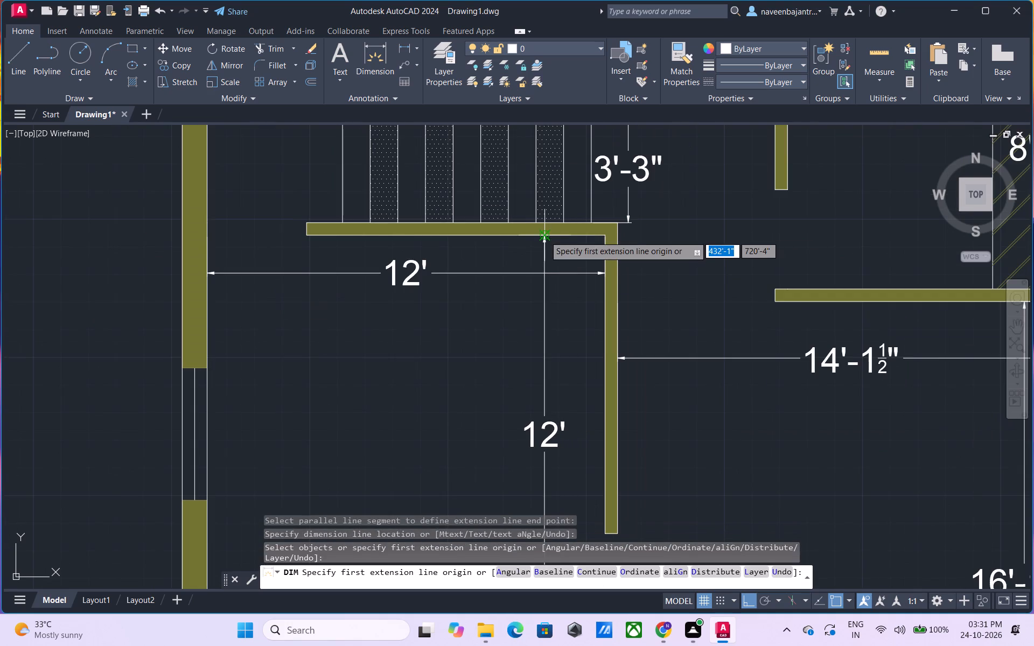
key("Escape")
Dimension the interior length of the middle room on the staircase side, placing the dimension line just inside the outer wall.
scroll(725, 402, "down", 2)
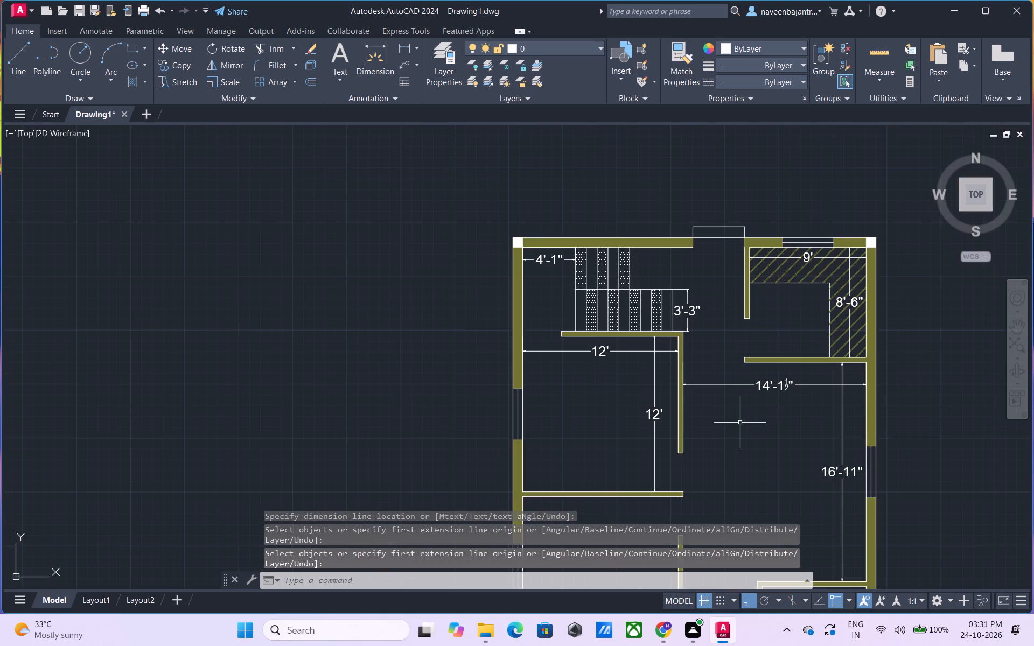
scroll(740, 423, "down", 1)
middle_click_drag(738, 416, 683, 310)
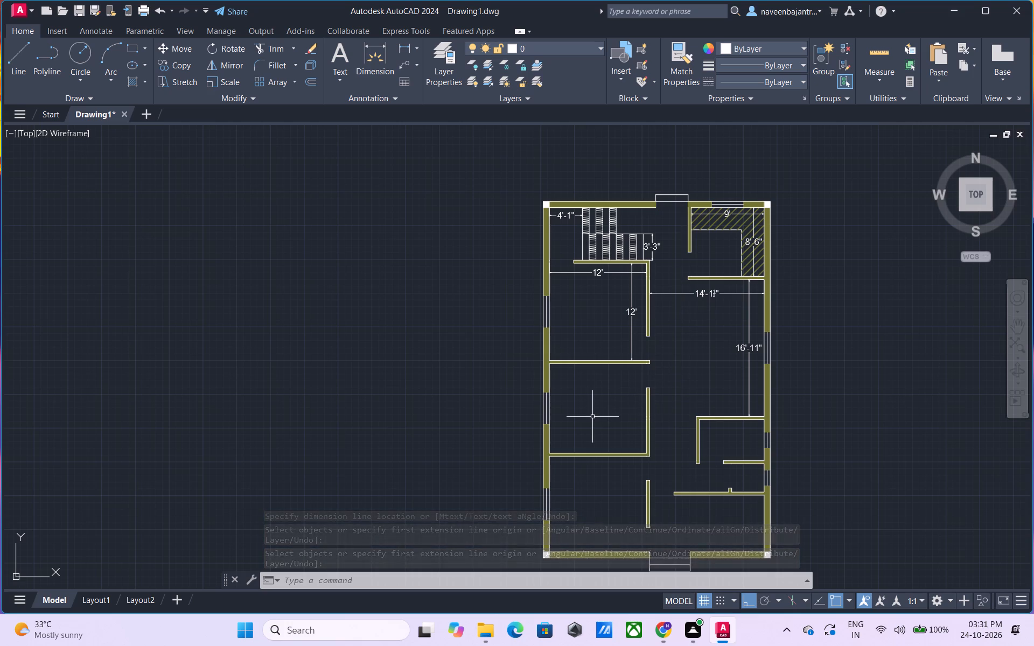
middle_click_drag(592, 417, 596, 338)
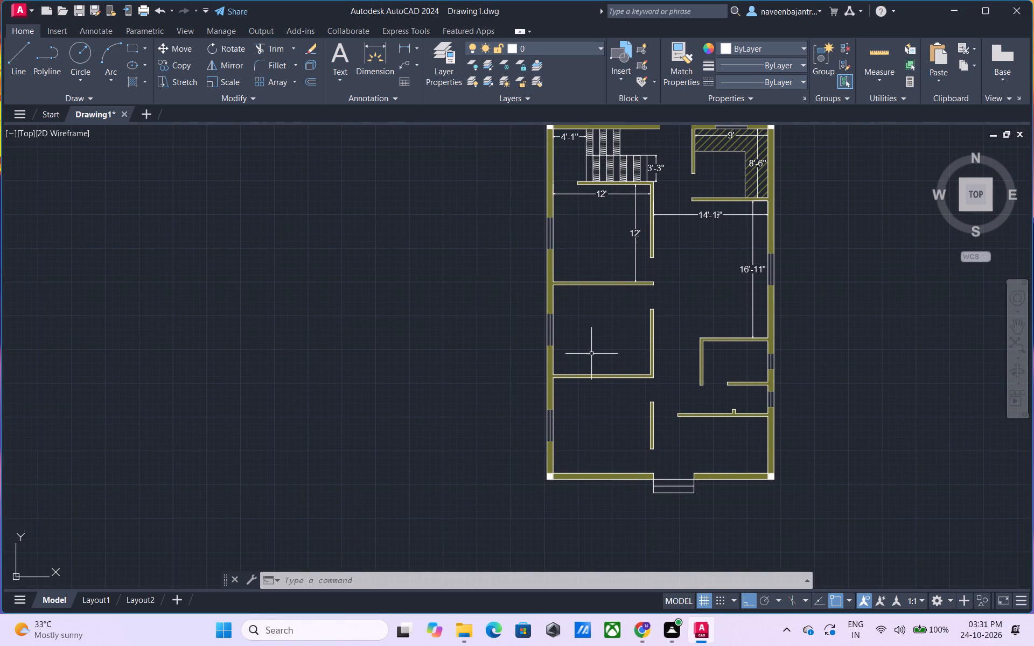
scroll(591, 354, "up", 2)
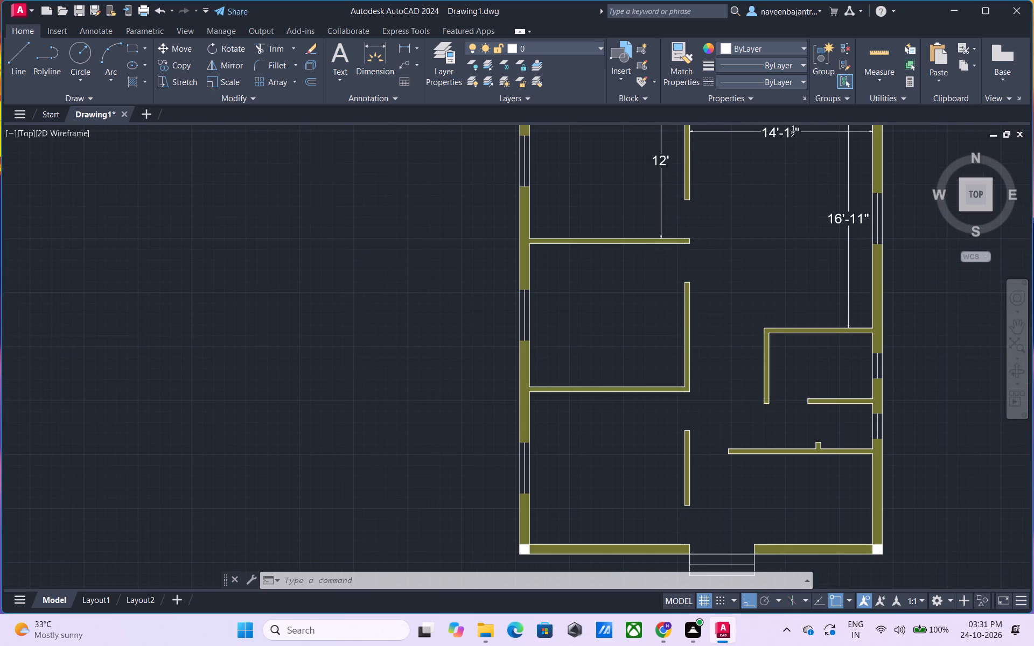
key("Escape")
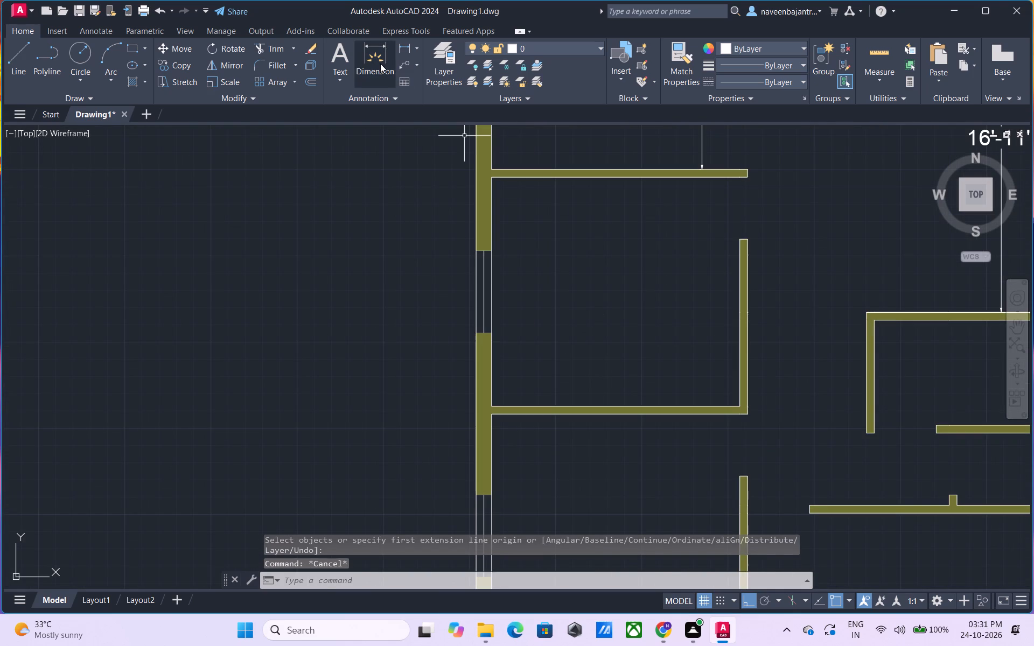
left_click(380, 64)
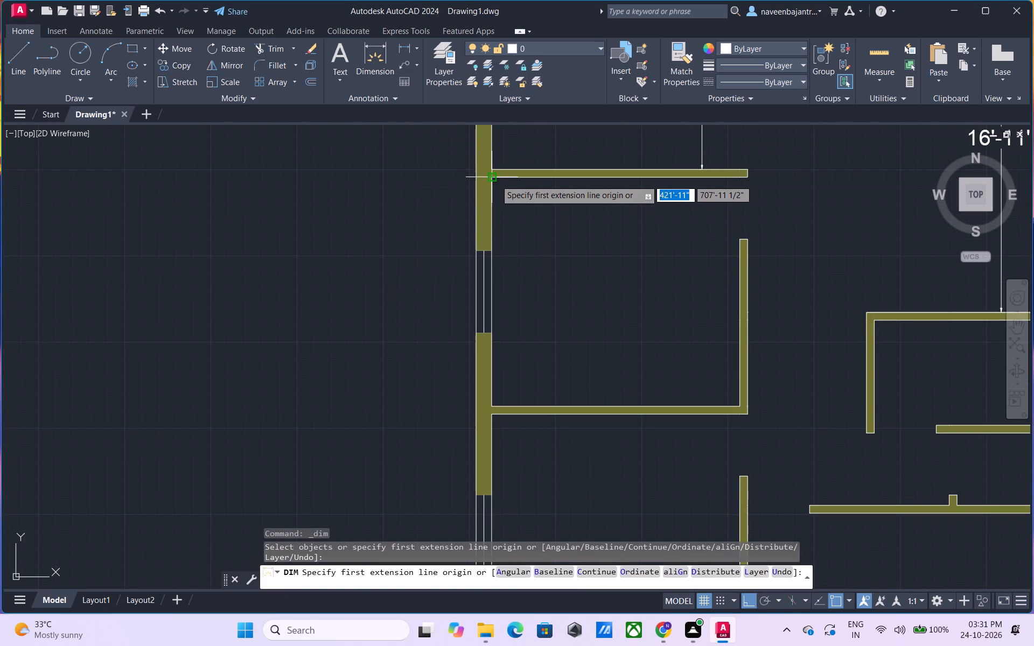
left_click(495, 180)
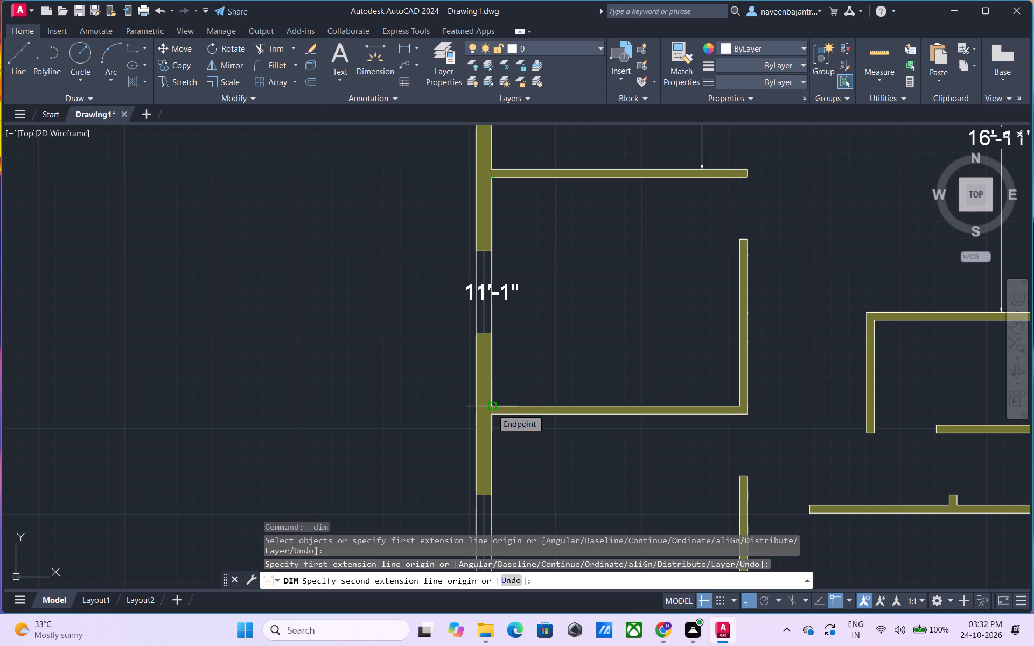
left_click(492, 409)
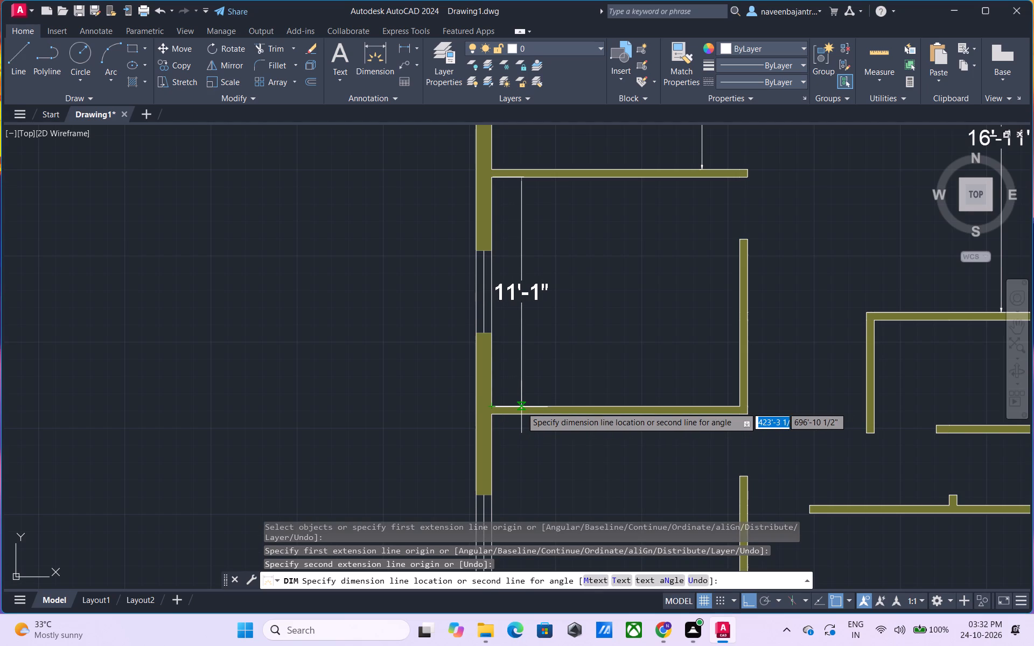
left_click(525, 406)
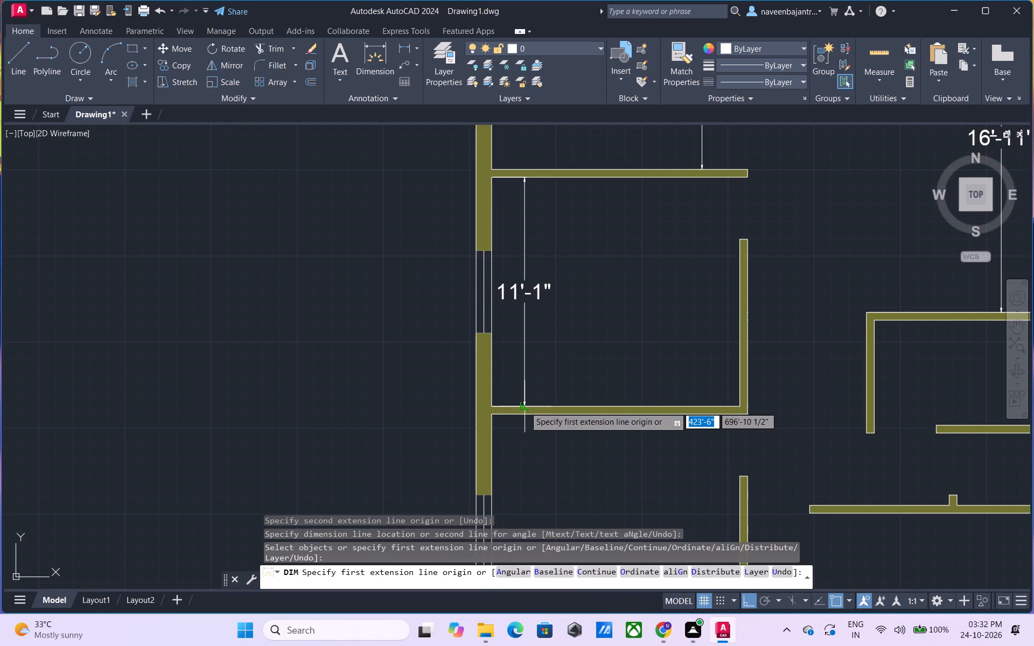
key("Escape")
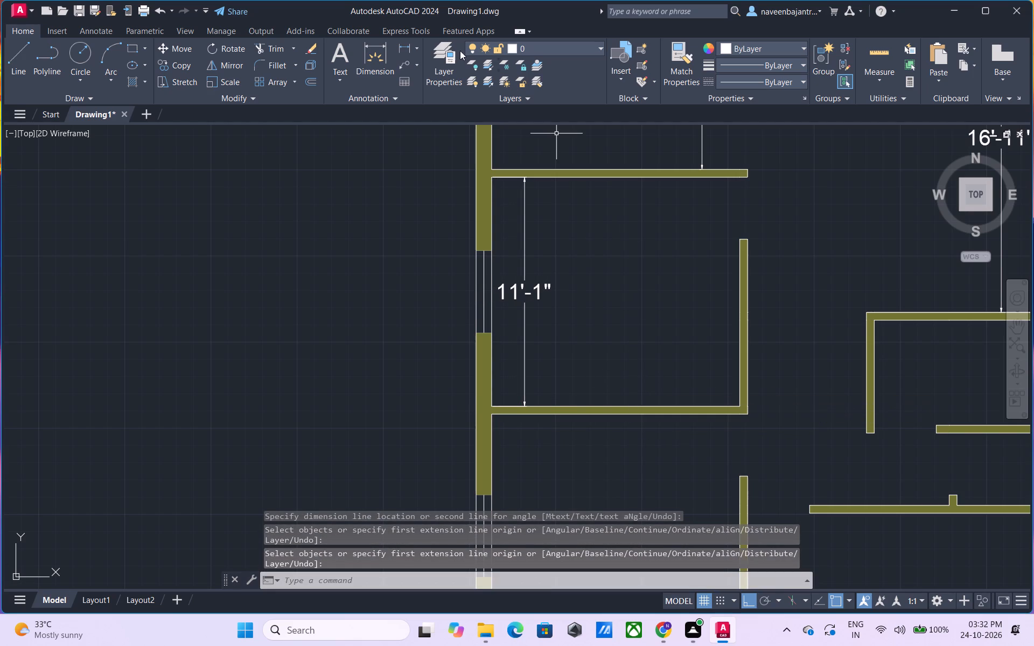
Dimension the middle room's interior width from the outer wall to its inner partition, placing the dimension line just above its lower wall.
left_click(385, 50)
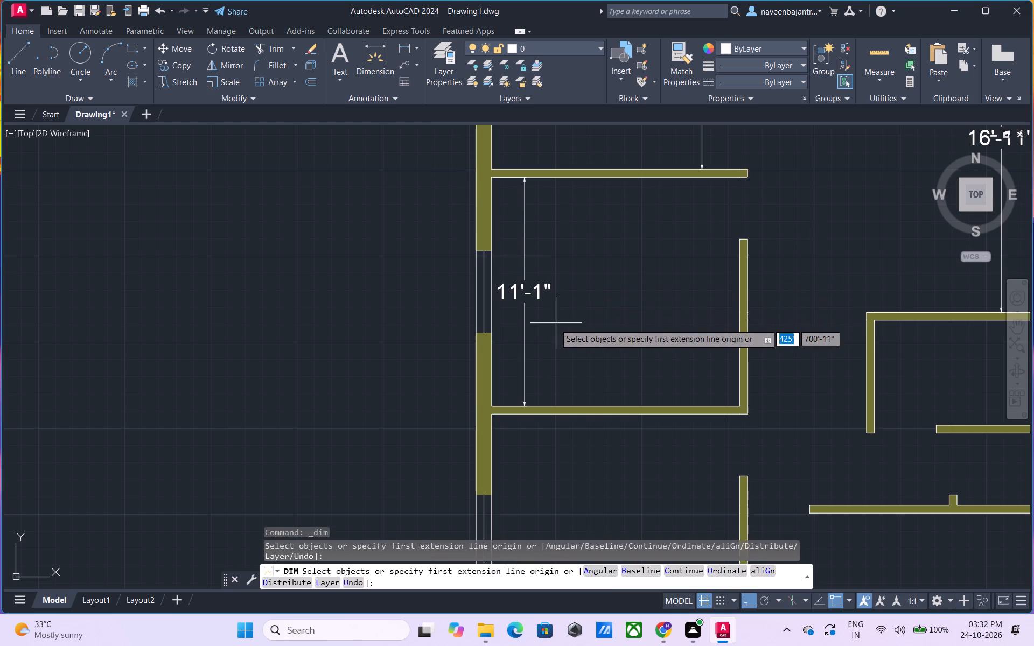
left_click(490, 406)
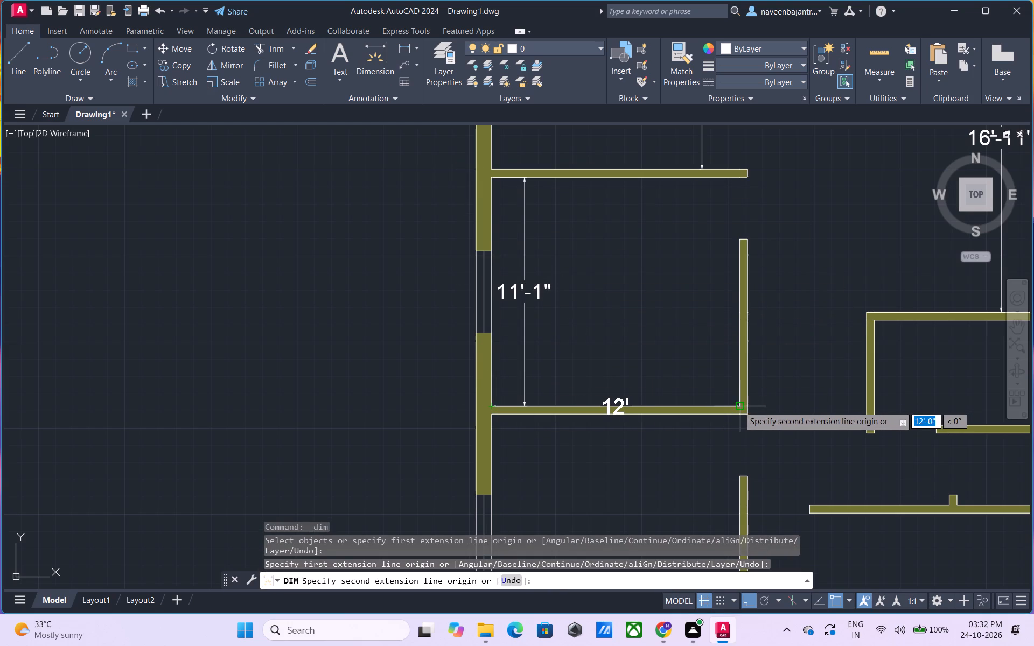
left_click(741, 406)
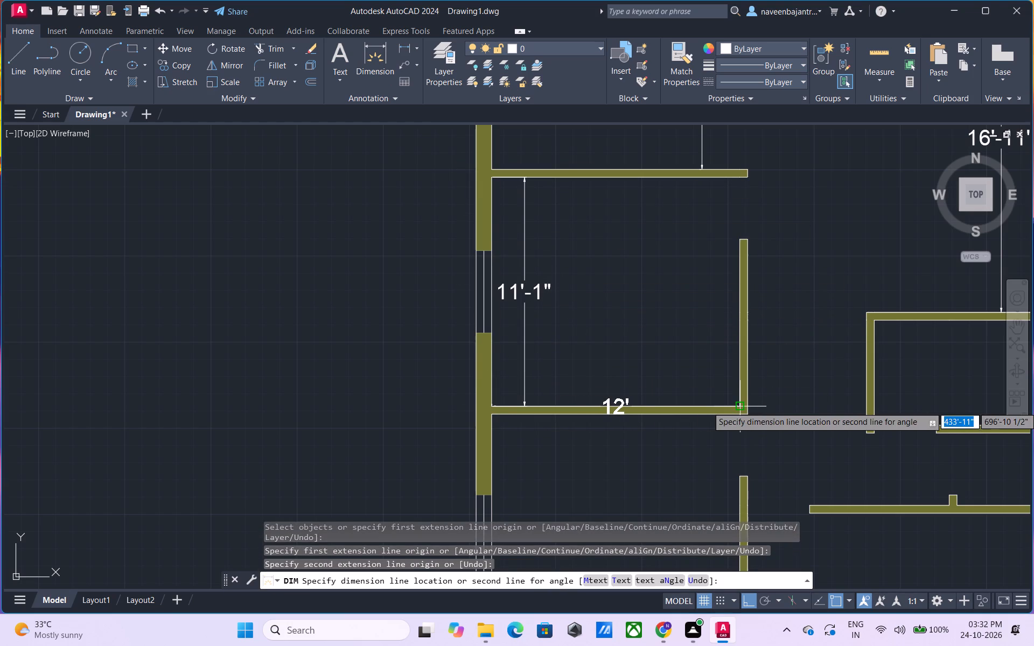
left_click(739, 372)
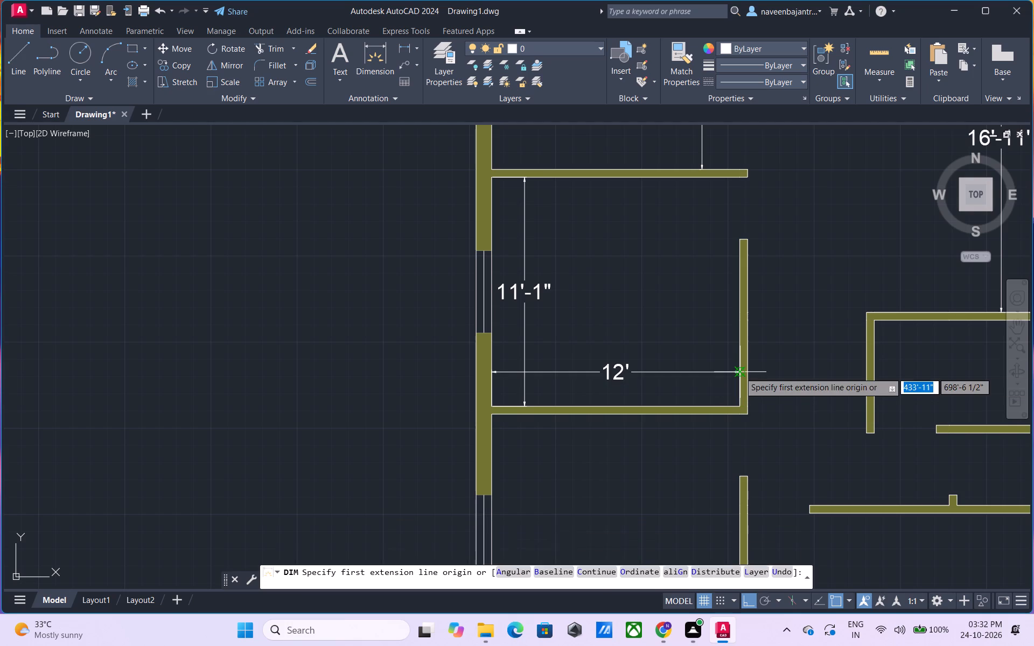
key("Escape")
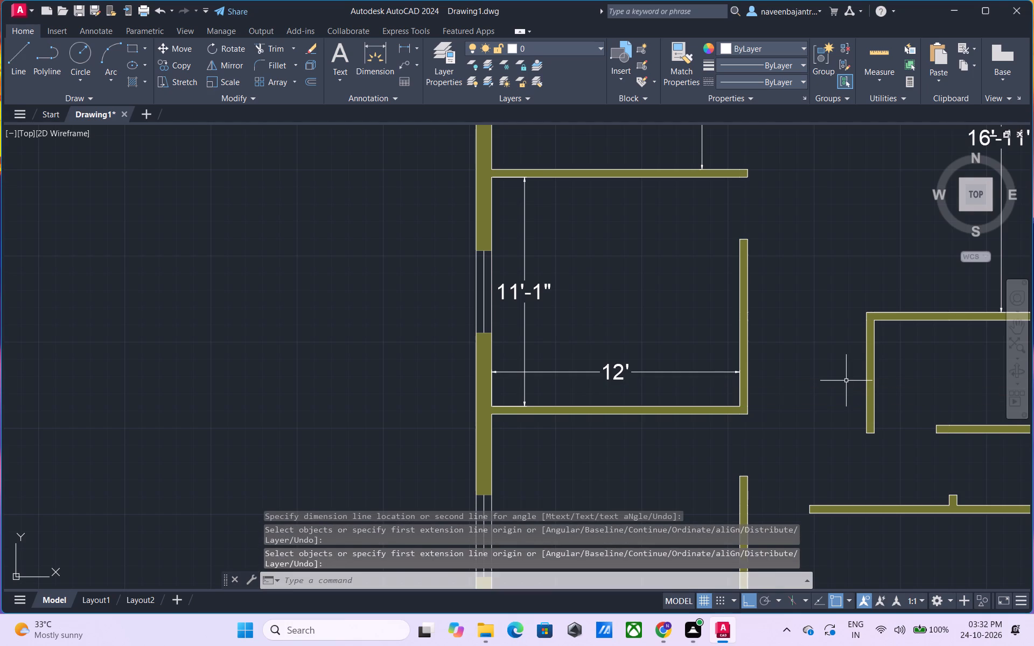
Dimension the interior width of the small room below the hall, placing the dimension line just below its upper wall.
scroll(846, 380, "down", 2)
middle_click_drag(846, 380, 675, 293)
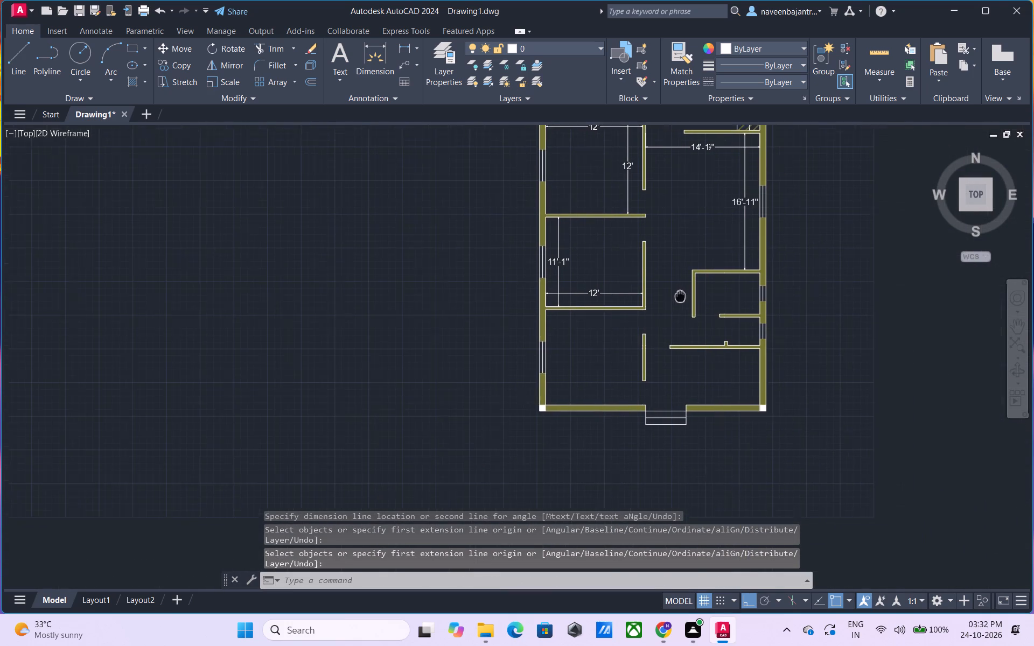
middle_click_drag(675, 293, 674, 293)
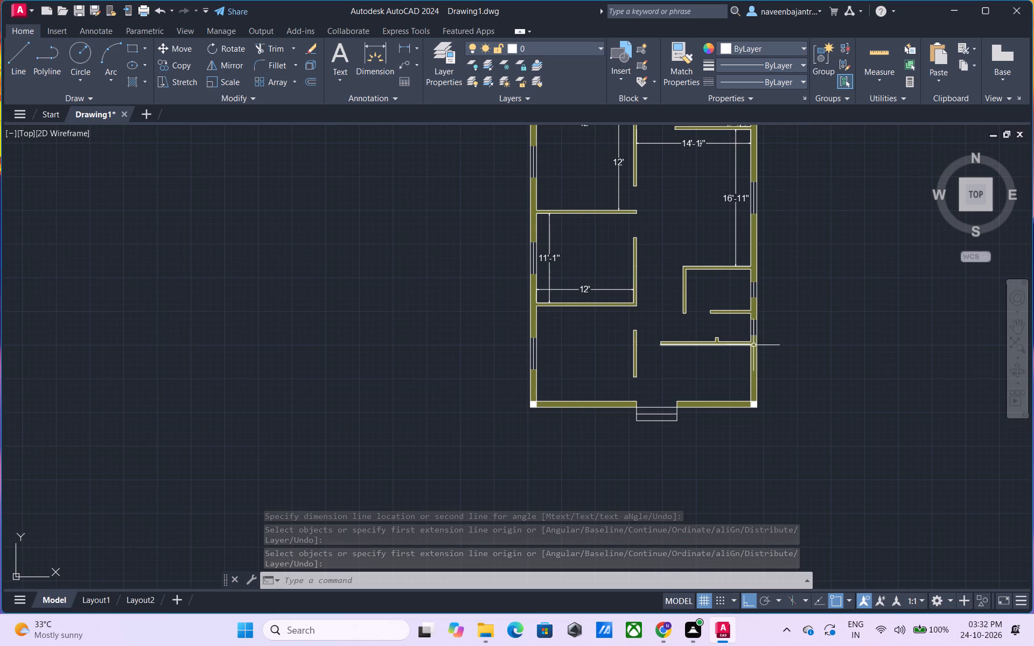
scroll(711, 305, "up", 2)
middle_click_drag(707, 272, 625, 319)
key("Escape")
left_click(387, 64)
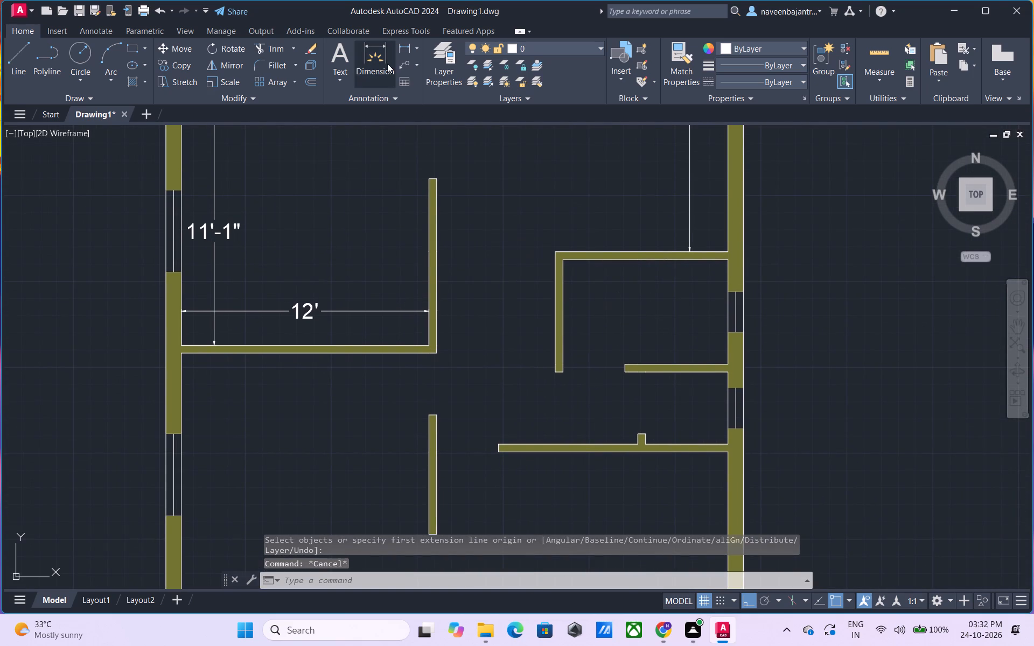
left_click(563, 263)
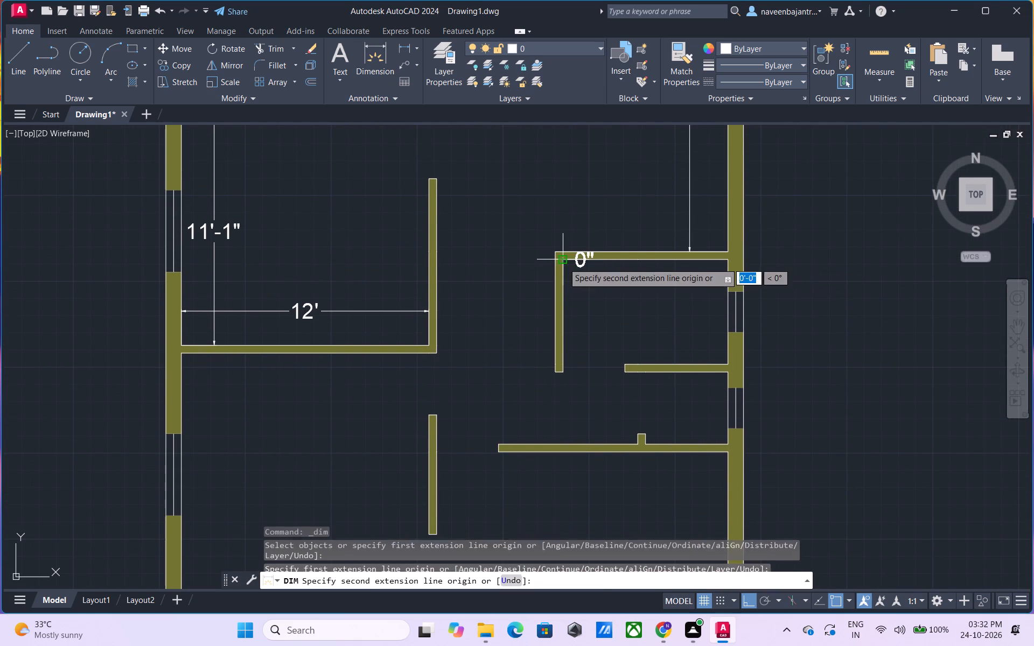
left_click(727, 262)
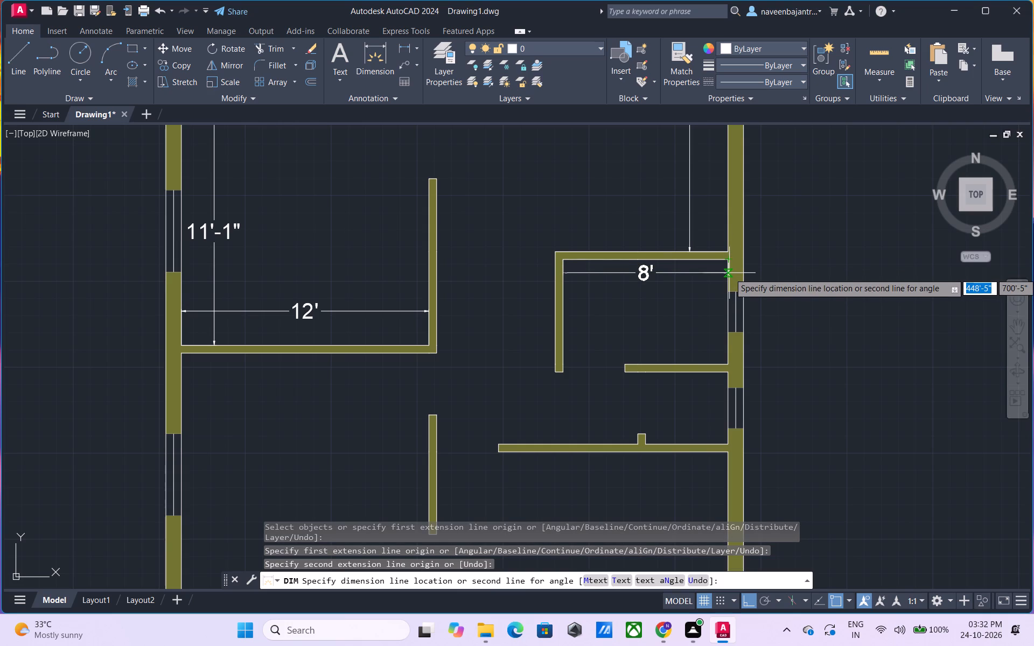
left_click(729, 276)
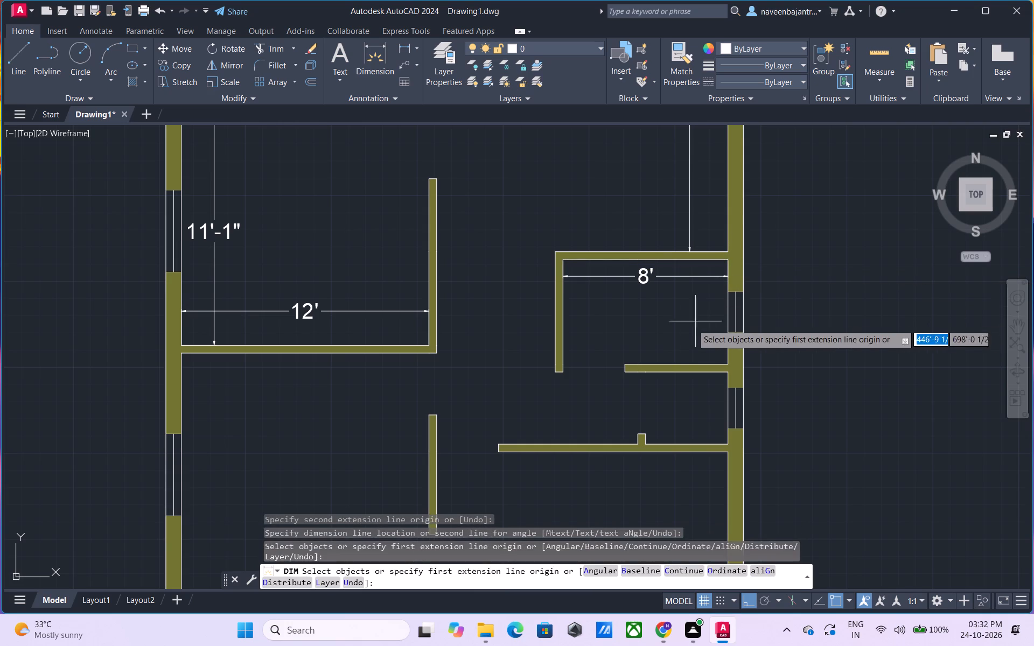
key("Escape")
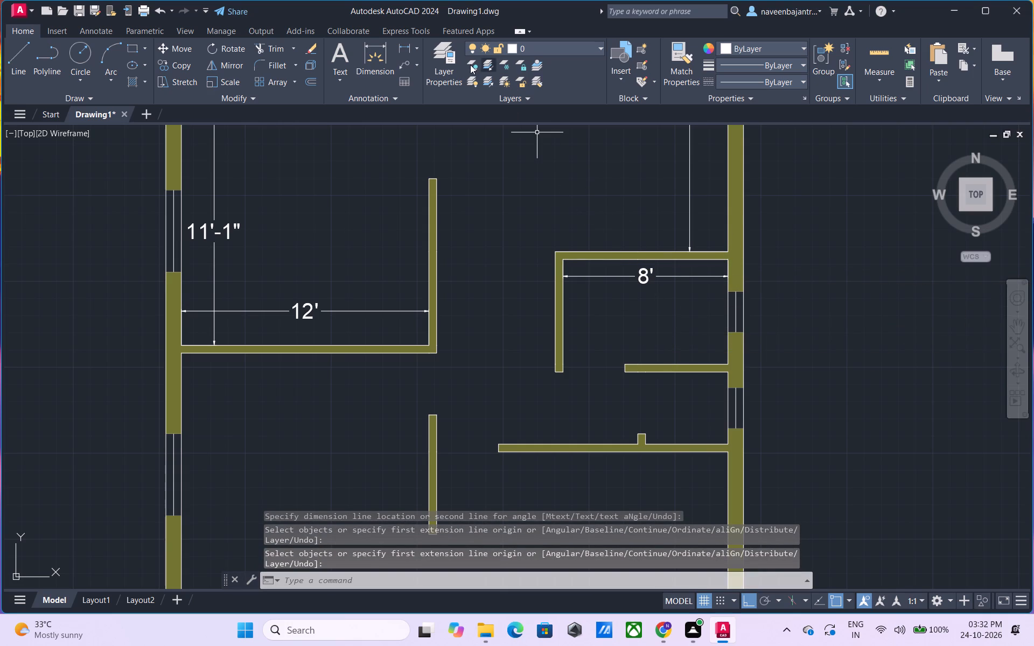
Dimension the small room's interior length from its short lower wall to its upper wall, placing the dimension line just inside the outer wall.
left_click(362, 61)
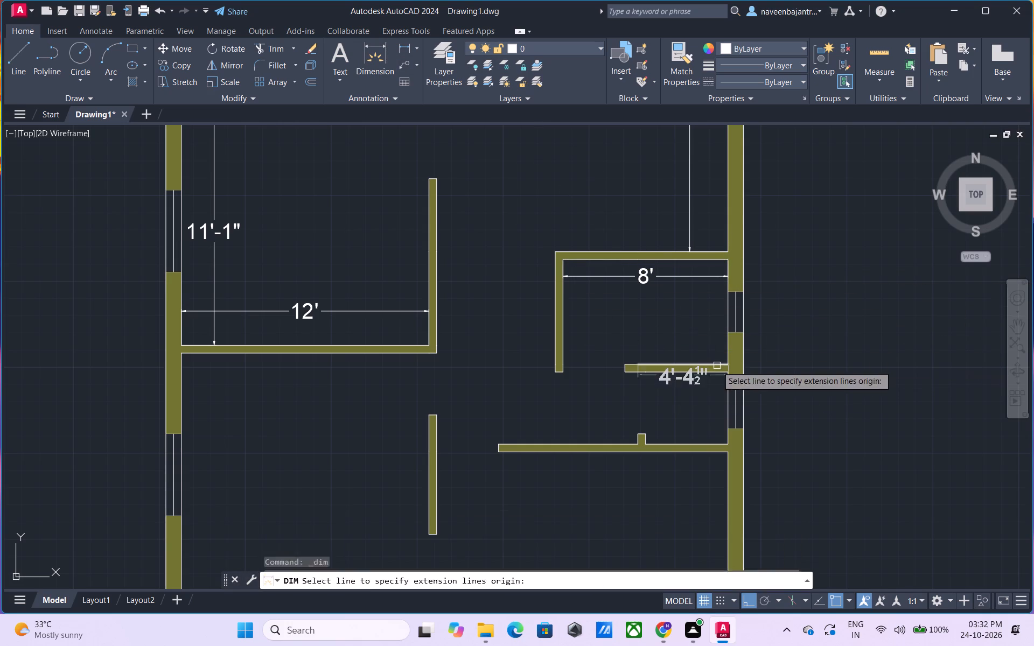
left_click(729, 364)
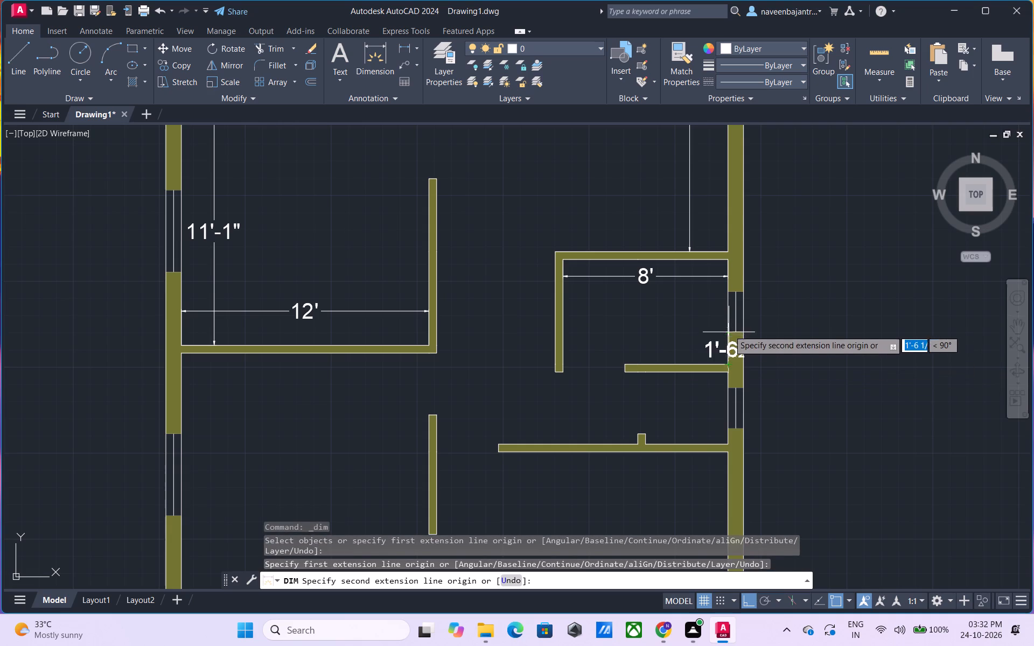
left_click(727, 260)
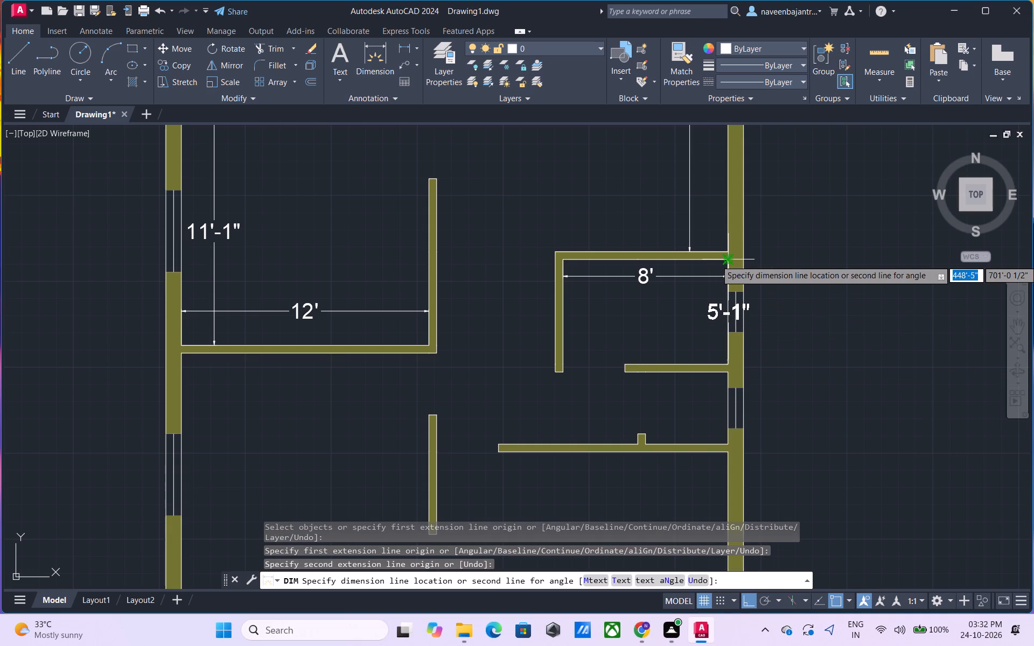
left_click(704, 259)
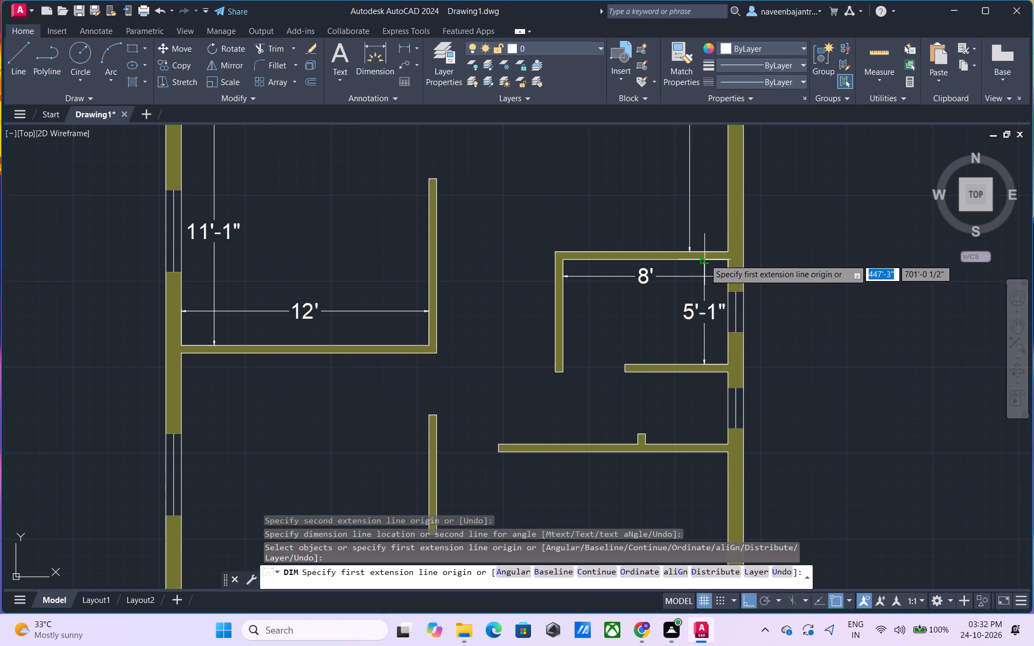
key("Escape")
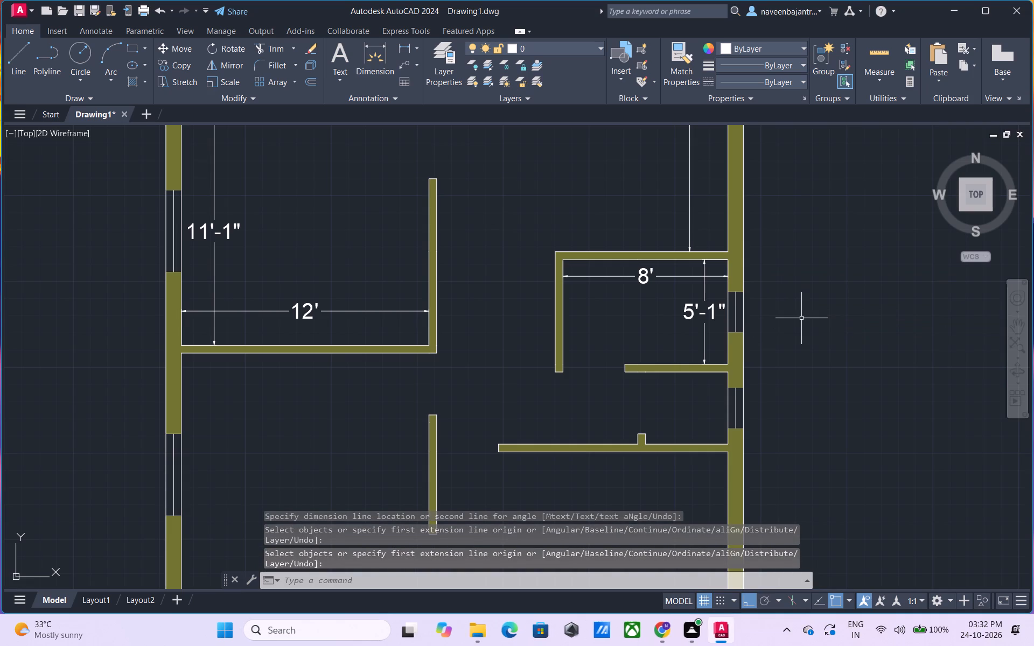
Dimension the gap between the small room's short lower wall and the stubbed partition below it, placing the dimension line inside the outer wall.
scroll(801, 318, "down", 1)
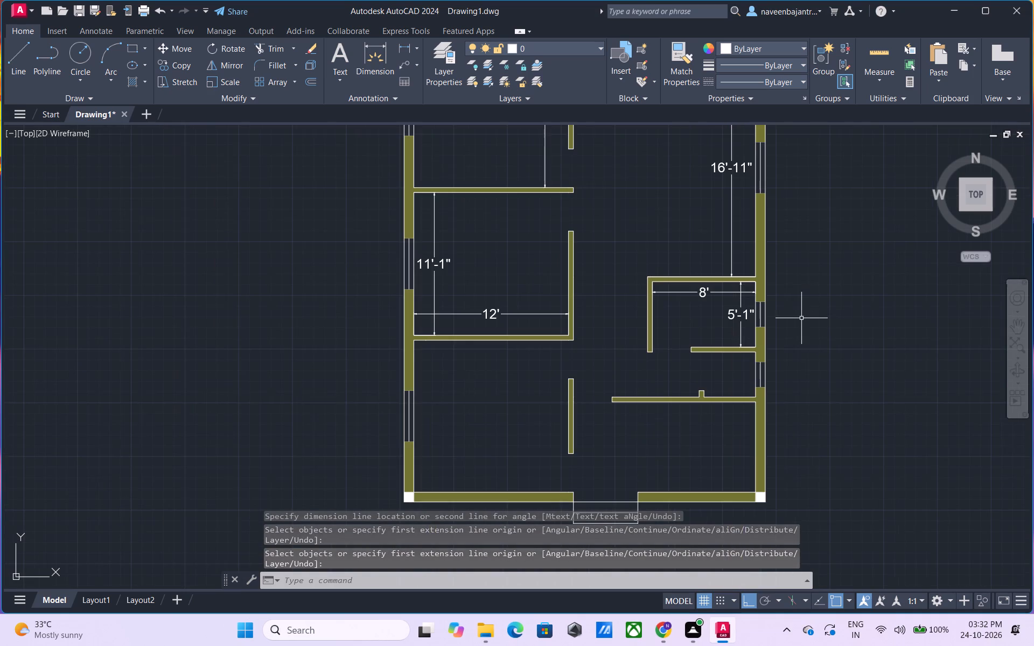
middle_click_drag(812, 400, 772, 343)
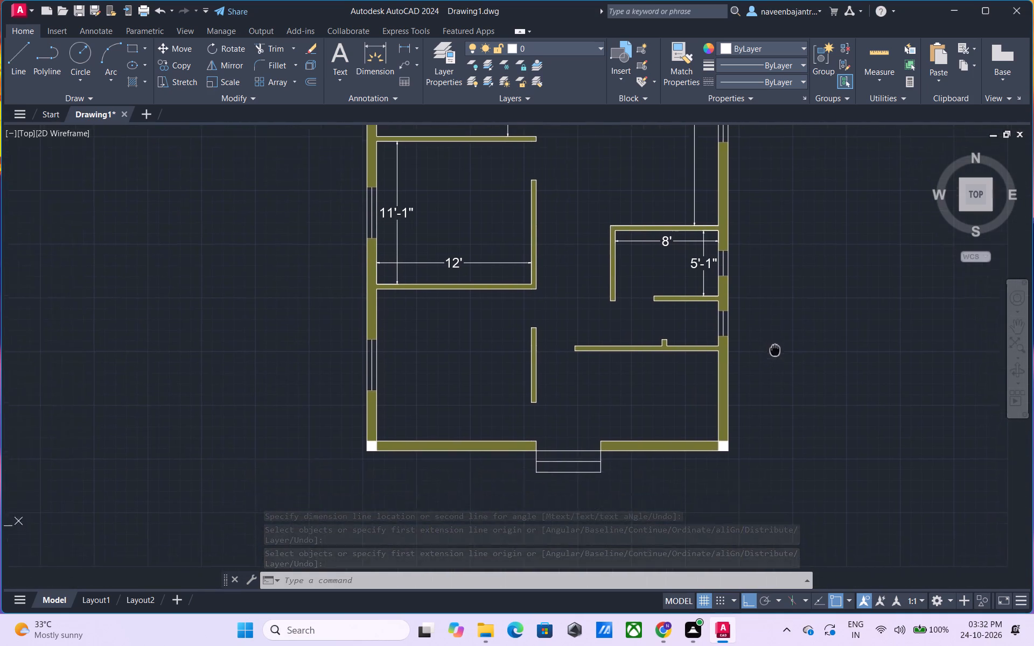
middle_click_drag(772, 343, 747, 318)
scroll(740, 325, "up", 1)
middle_click_drag(721, 317, 721, 317)
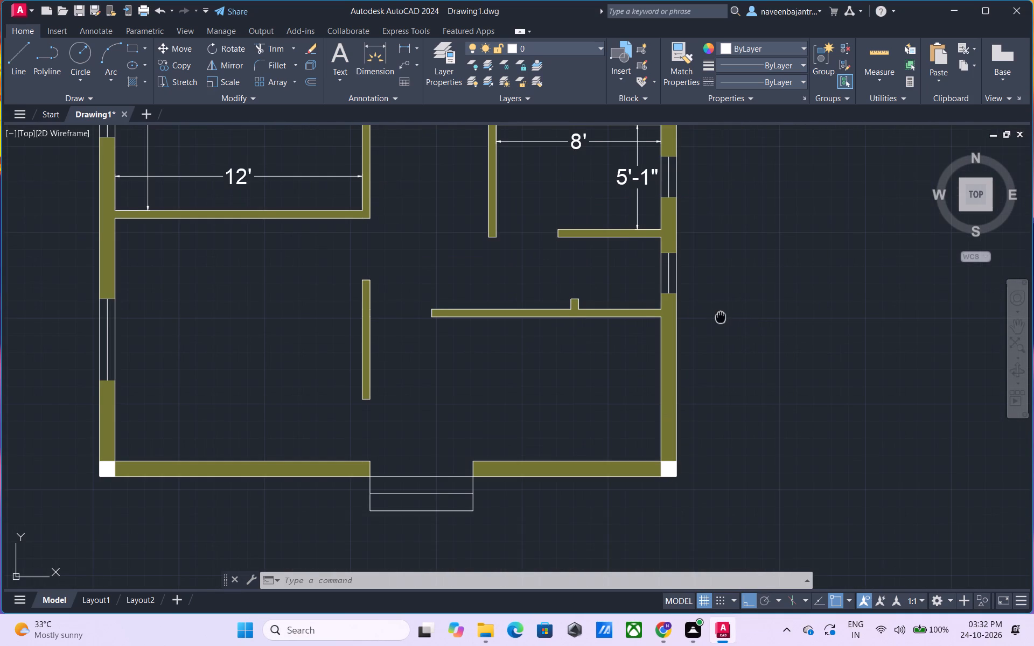
middle_click_drag(721, 317, 733, 342)
key("Escape")
scroll(725, 342, "up", 1)
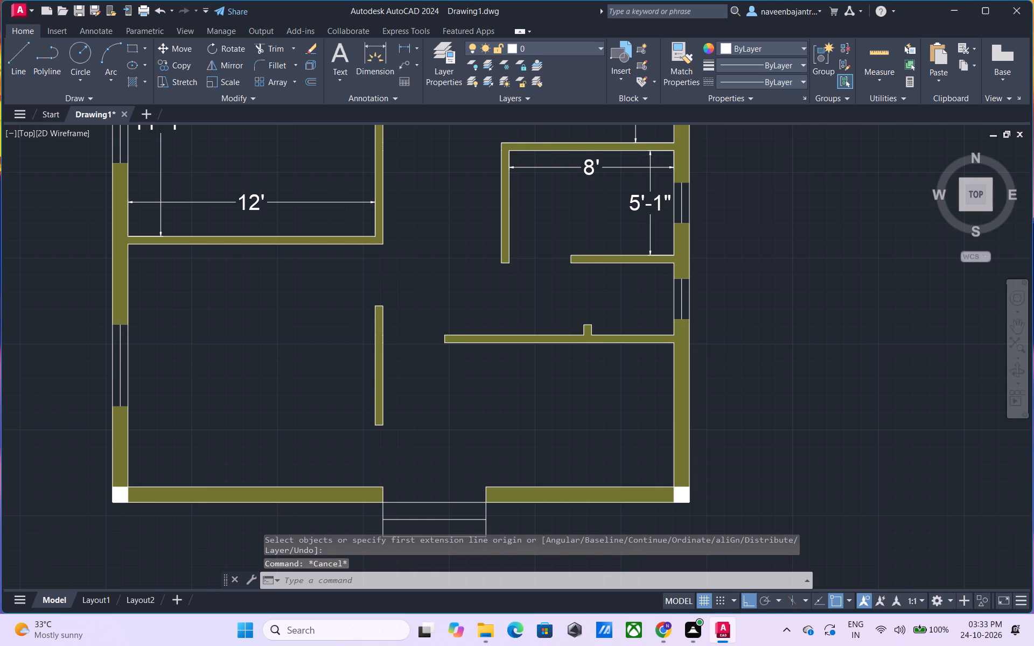
key("Escape")
left_click(371, 60)
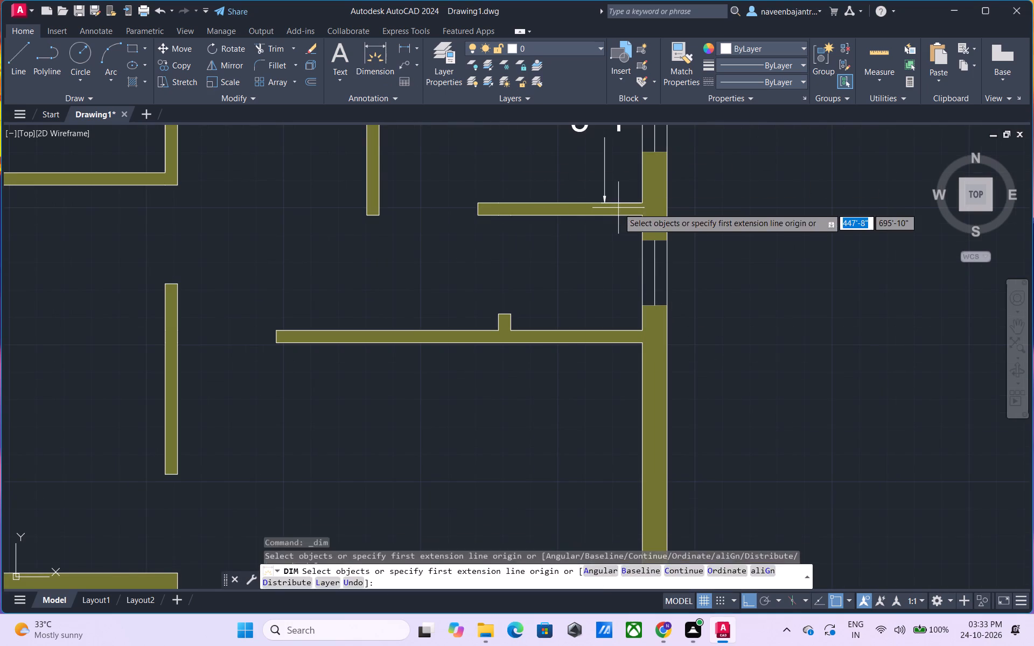
left_click(640, 214)
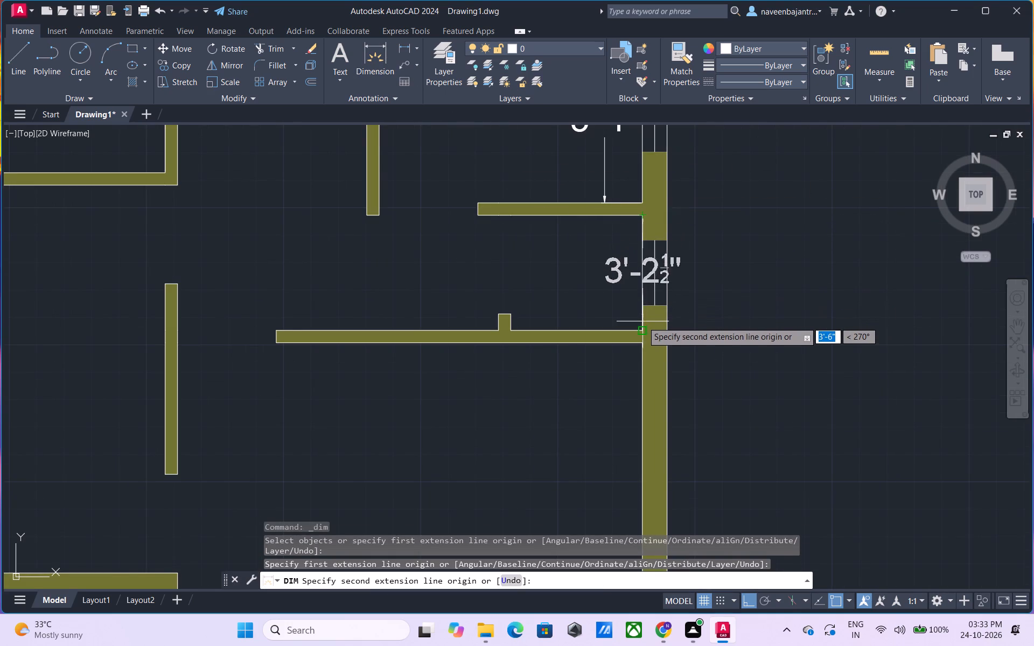
left_click(642, 329)
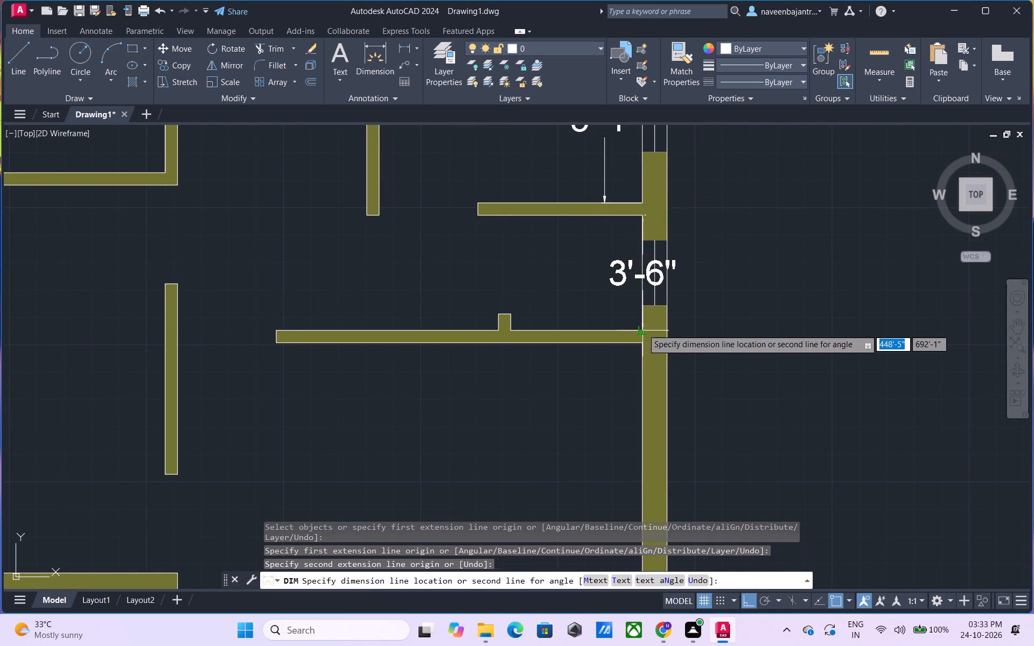
left_click(606, 332)
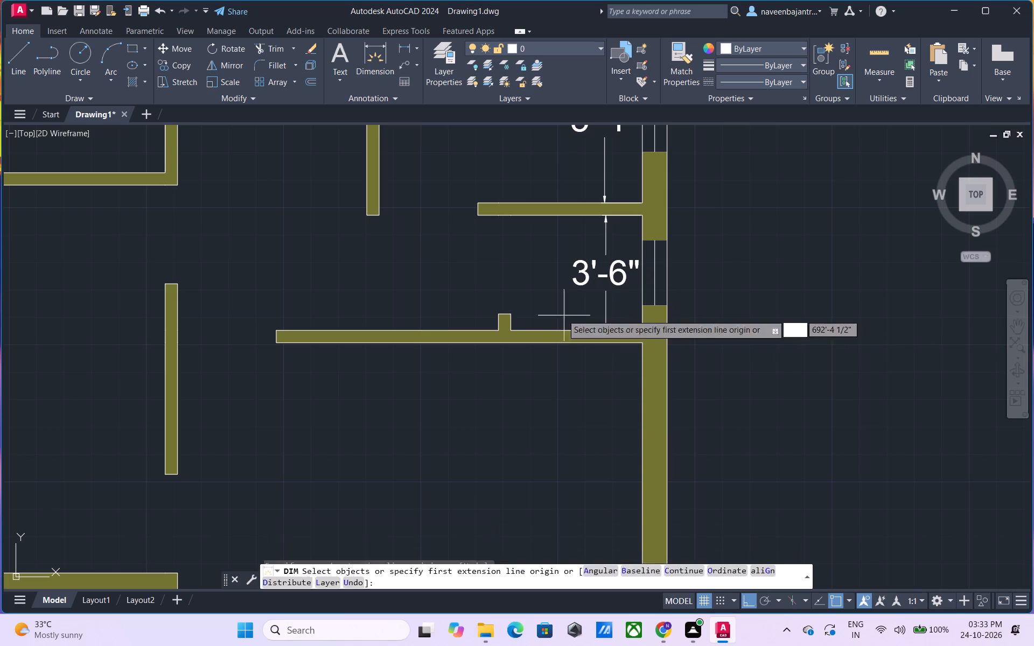
key("Escape")
Dimension the distance from the partition's wall stub to the outer wall, placing the dimension line just above the partition.
left_click(372, 71)
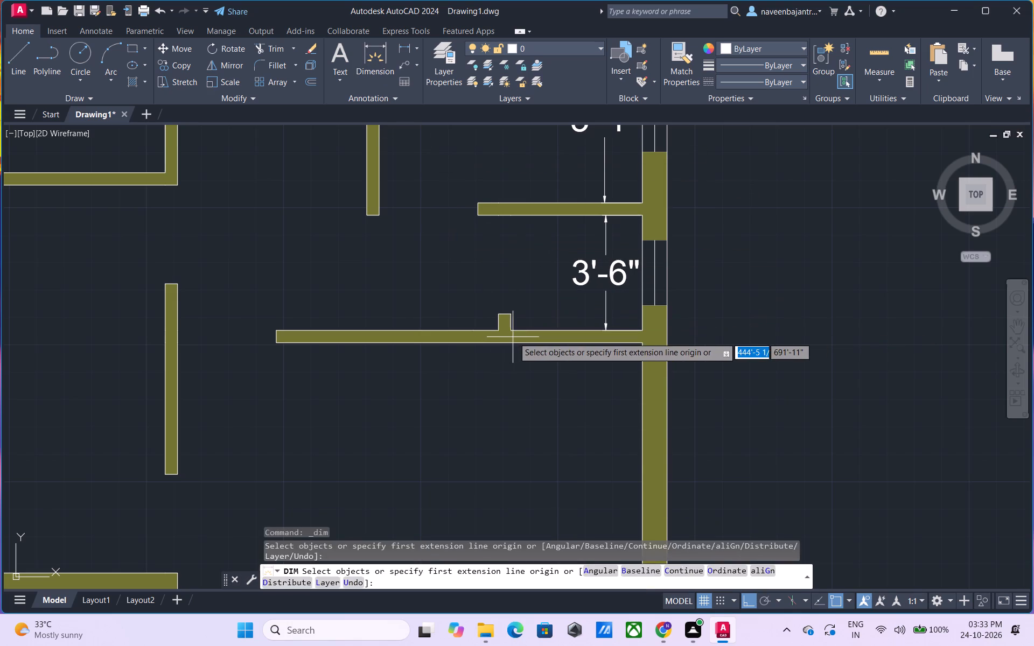
left_click(511, 333)
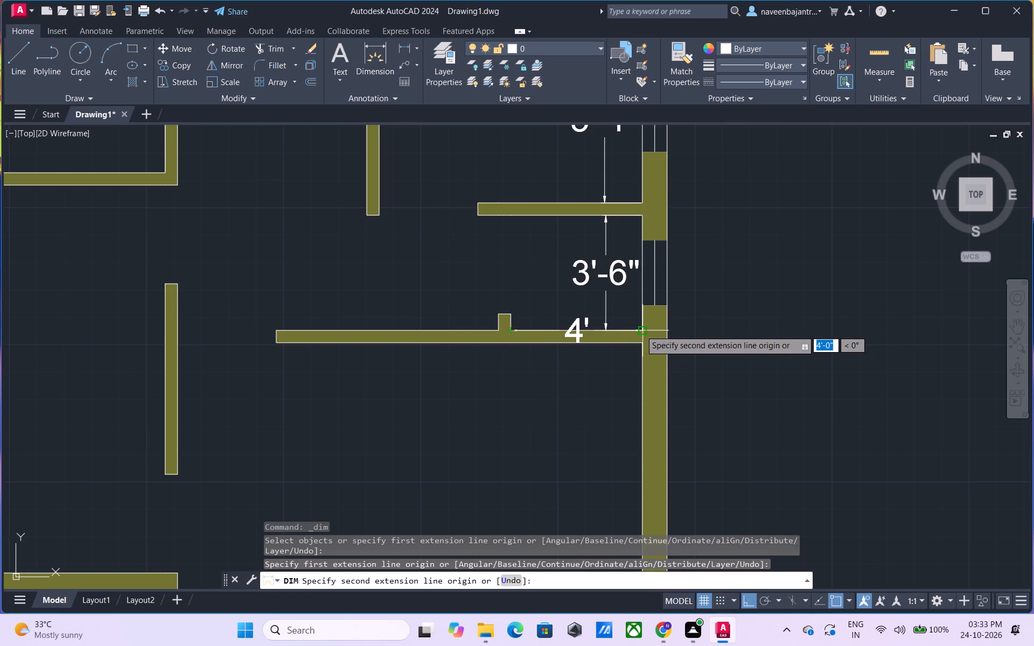
left_click(640, 330)
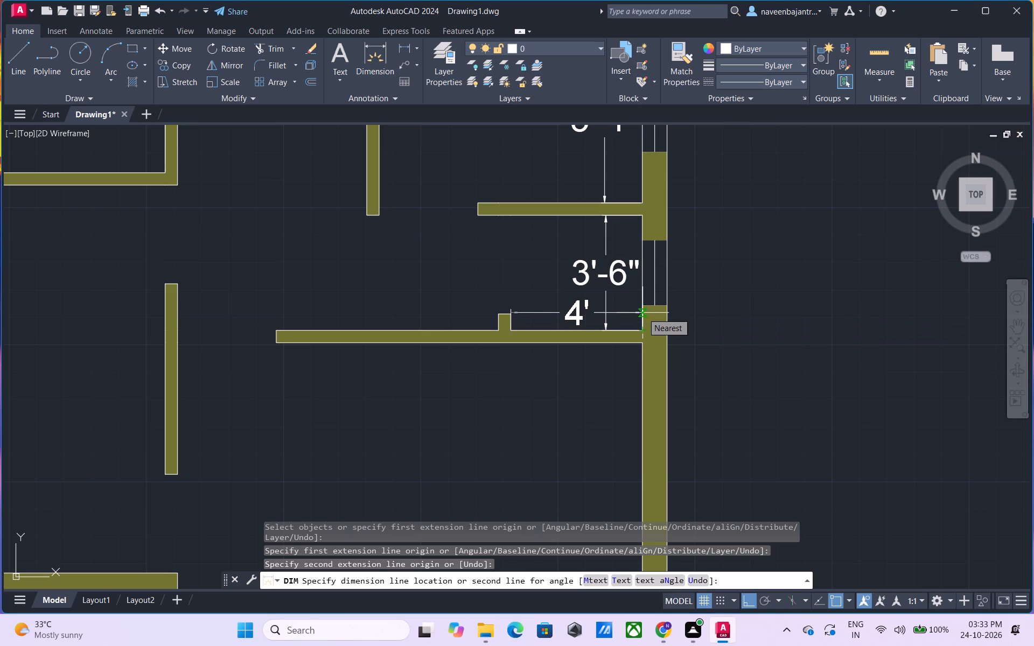
left_click(642, 313)
key("Escape")
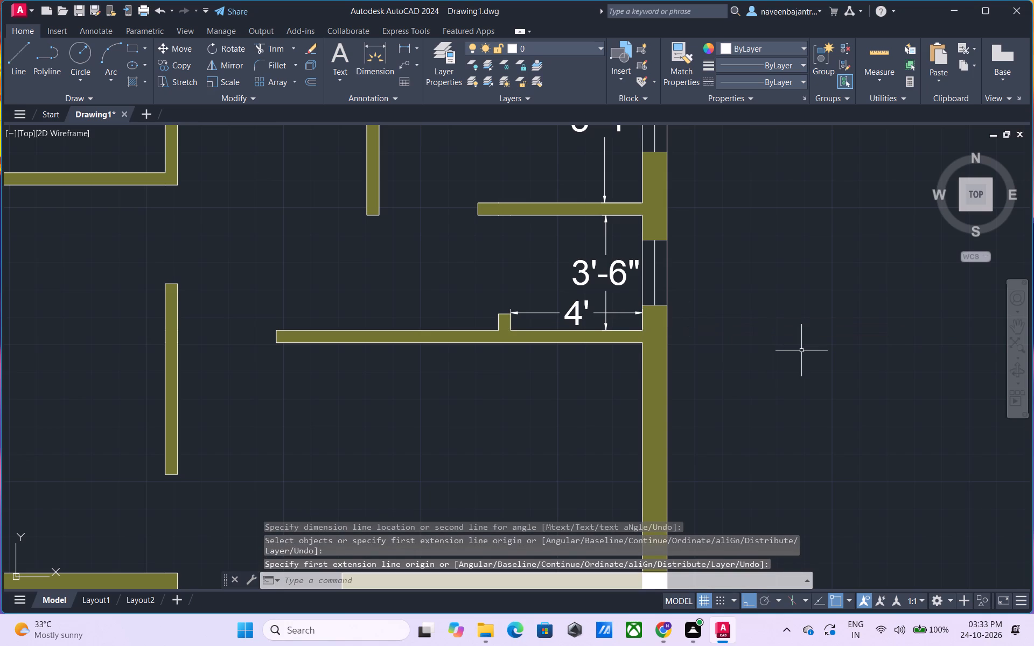
Dimension the entrance room's interior length from the front wall's inner corner to the stubbed partition, aligned with the dimension line above.
scroll(801, 350, "down", 2)
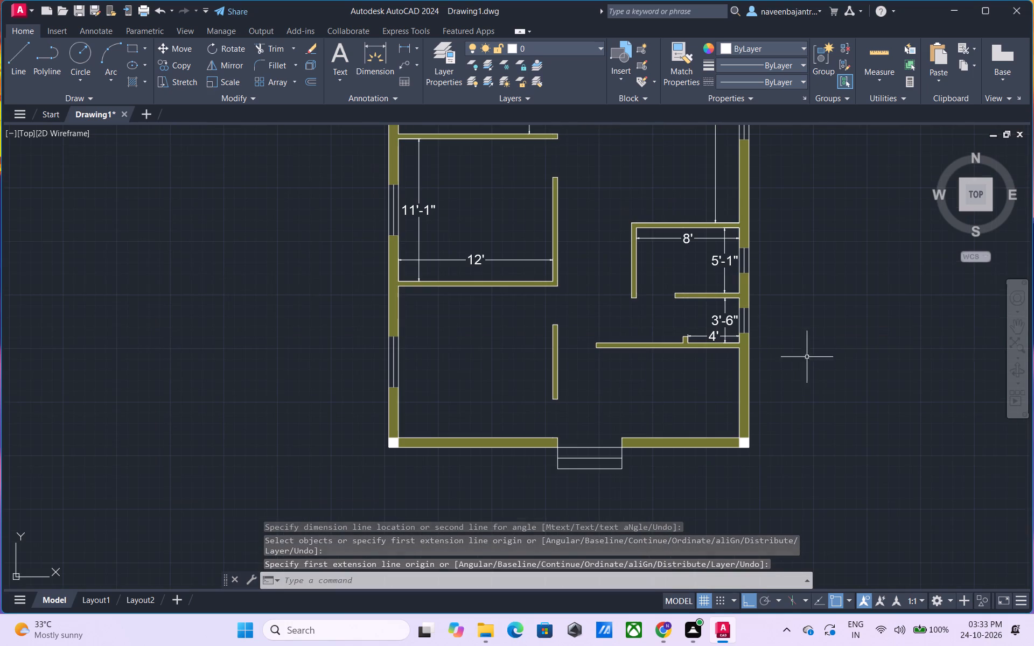
middle_click_drag(827, 389, 747, 307)
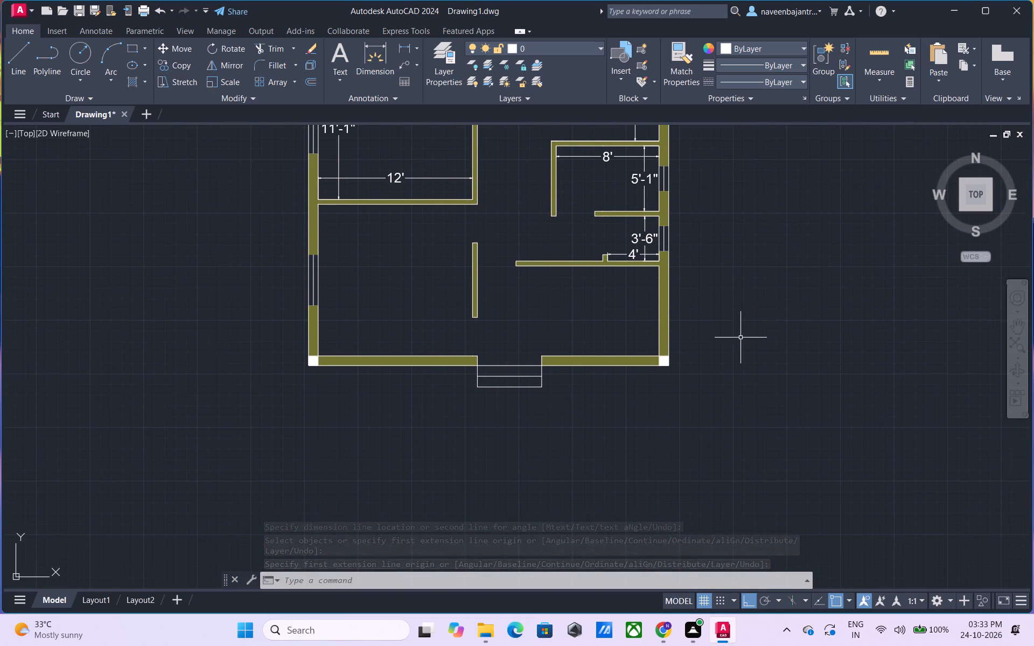
key("Escape")
scroll(635, 261, "up", 1)
scroll(632, 356, "up", 1)
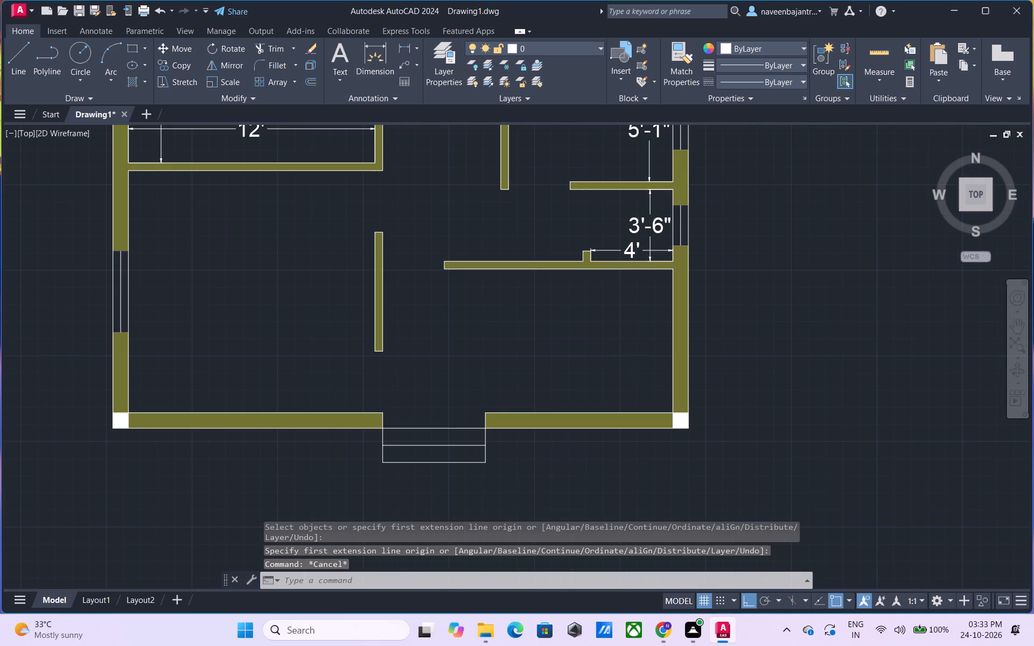
left_click(371, 62)
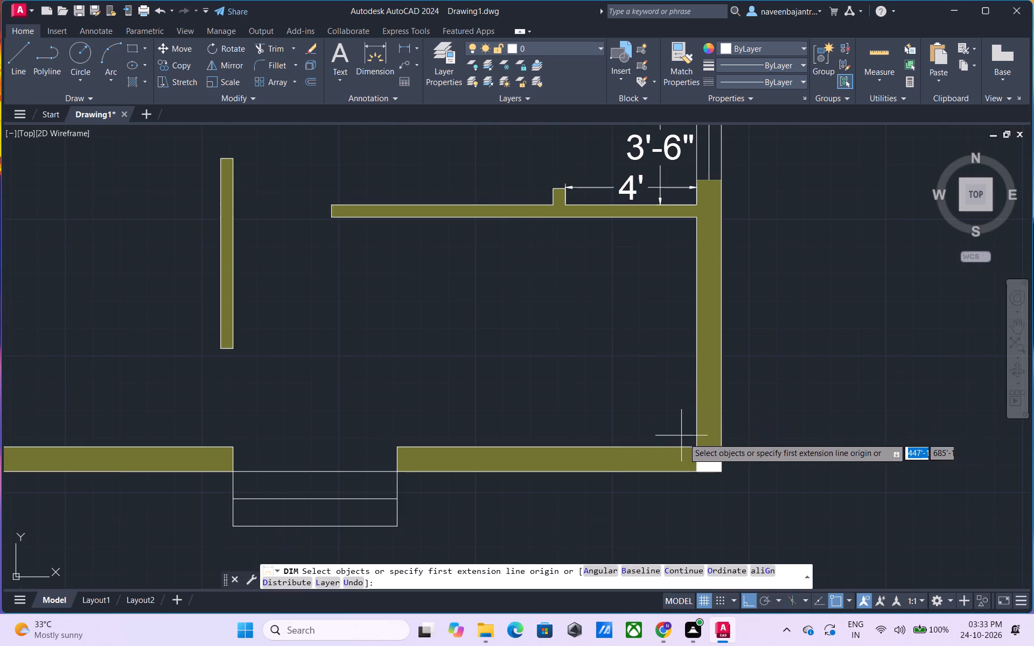
scroll(697, 446, "up", 3)
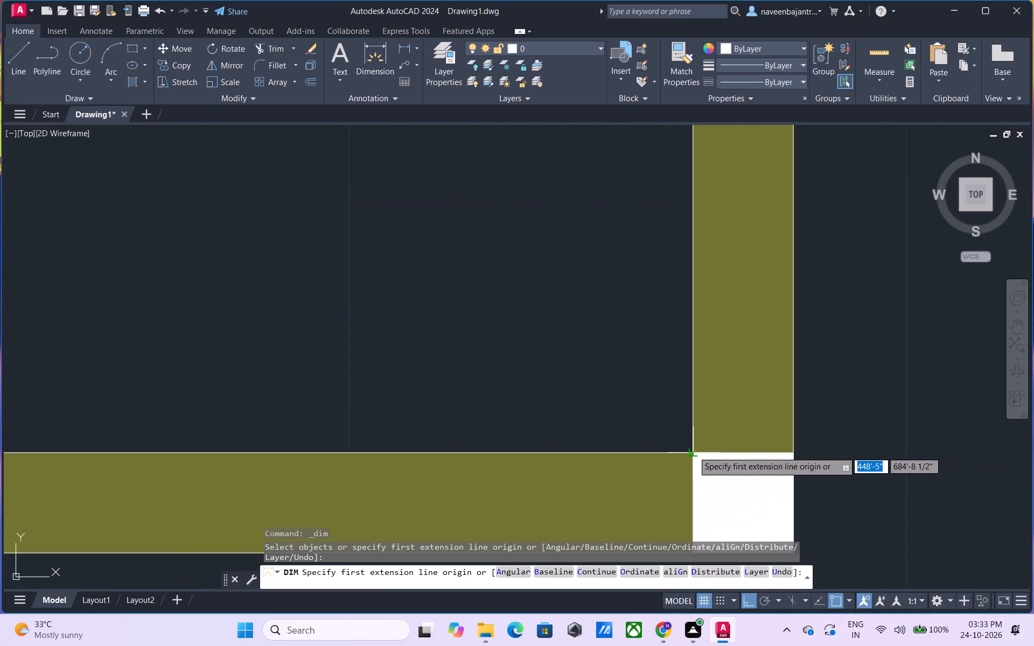
scroll(692, 452, "up", 4)
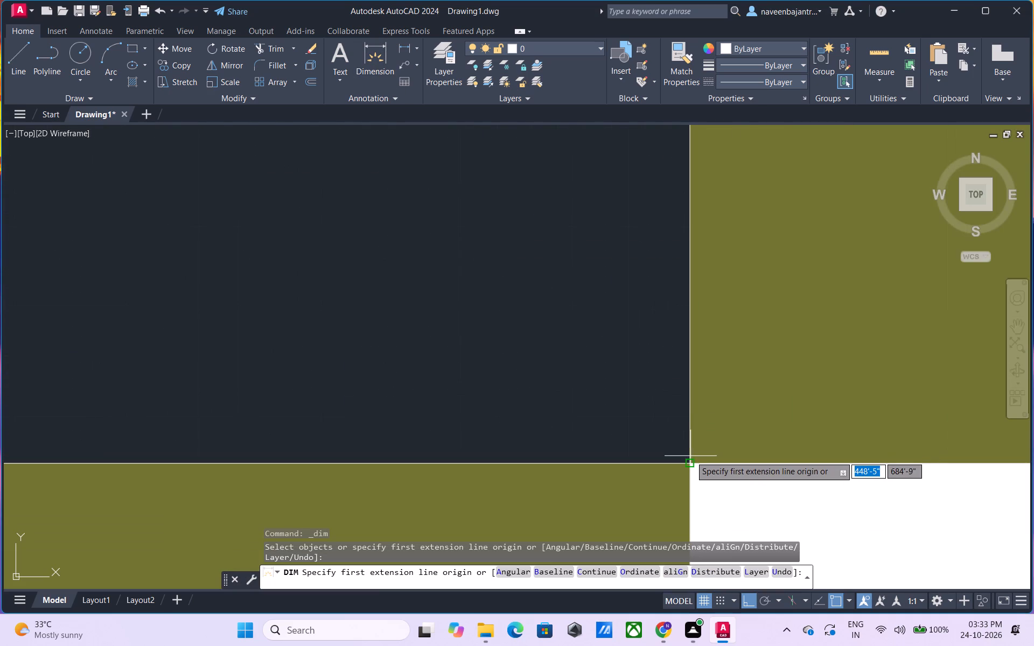
left_click(689, 462)
scroll(689, 462, "down", 4)
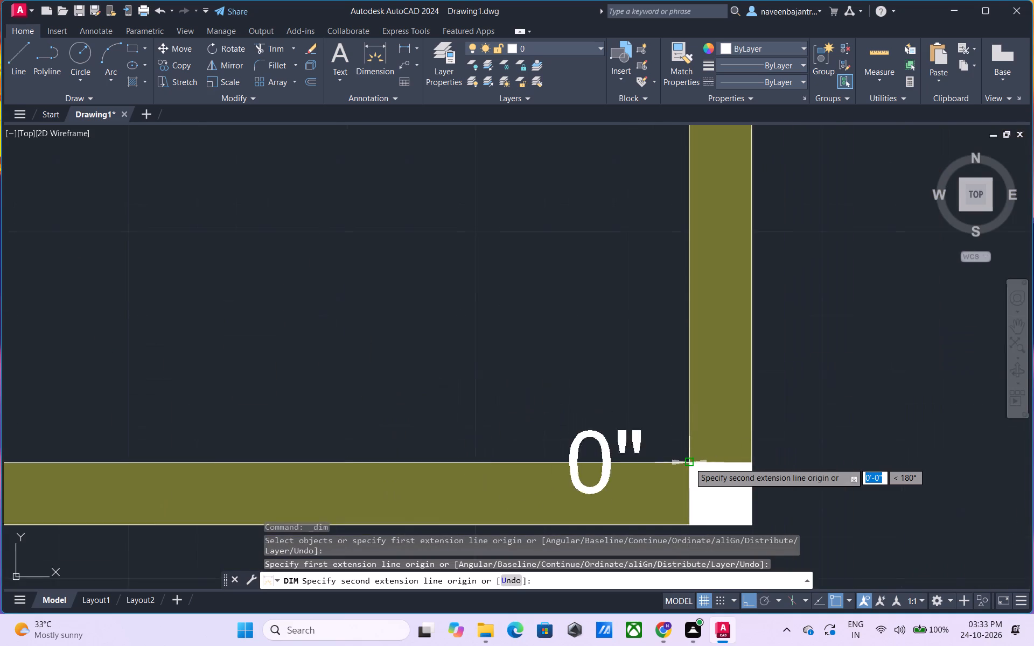
scroll(689, 462, "down", 3)
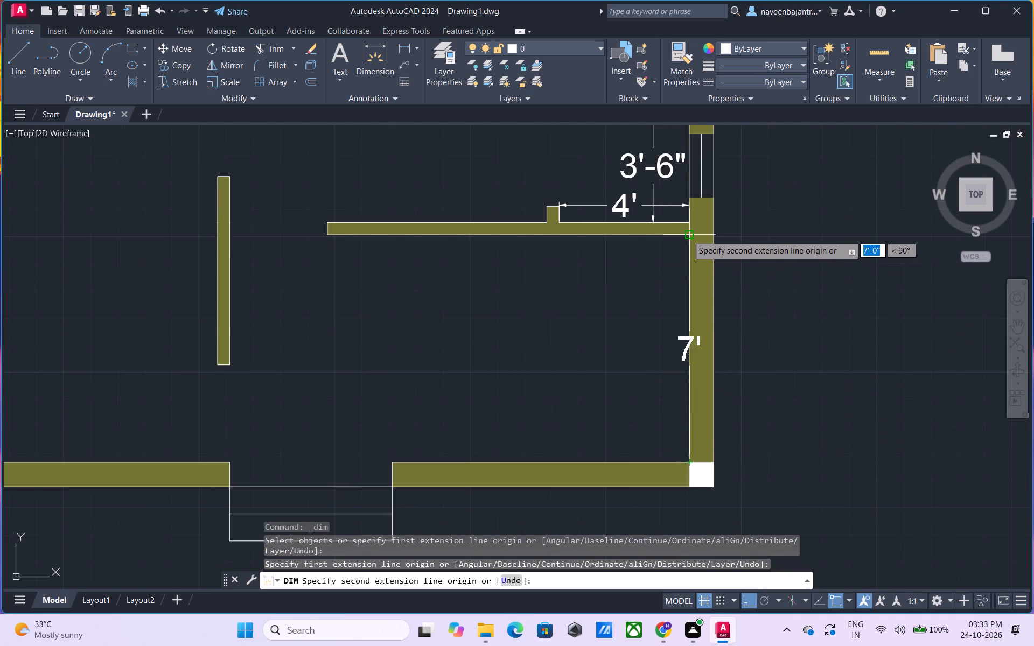
left_click(687, 235)
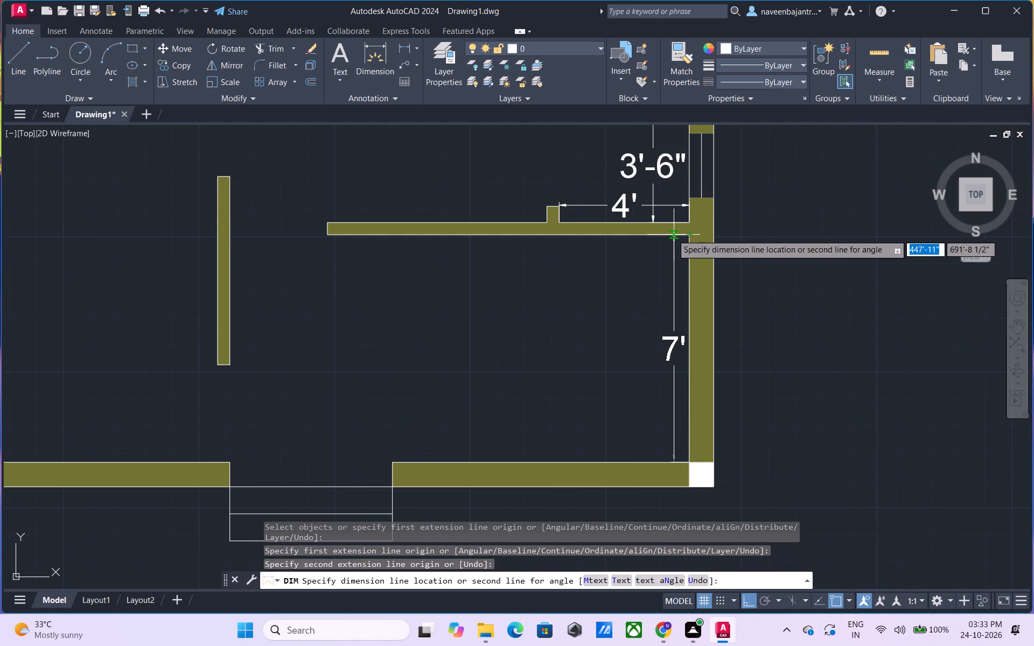
left_click(652, 235)
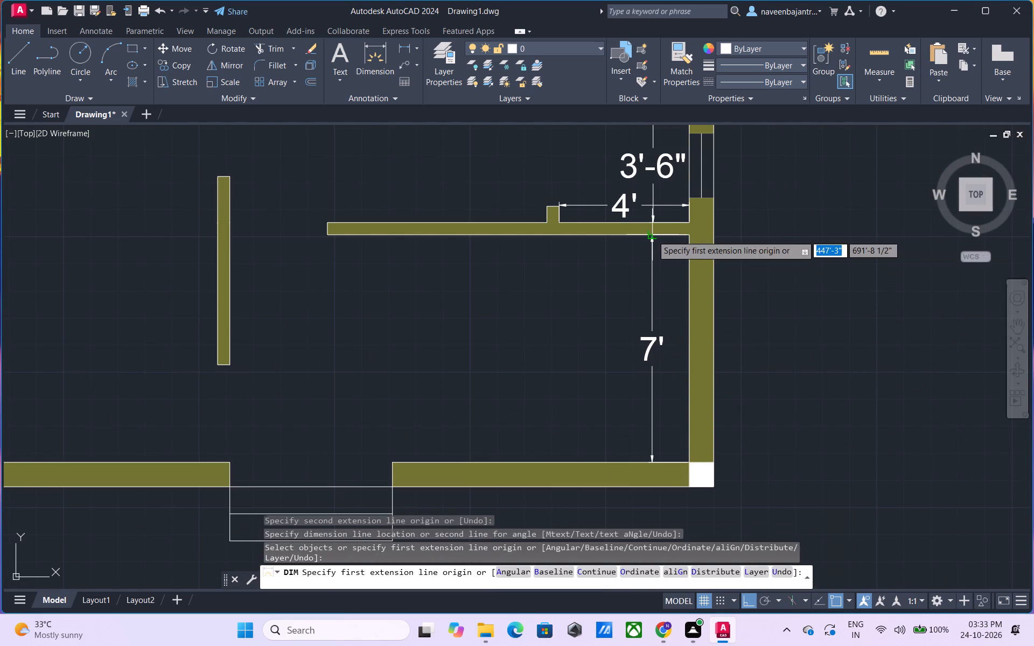
key("Escape")
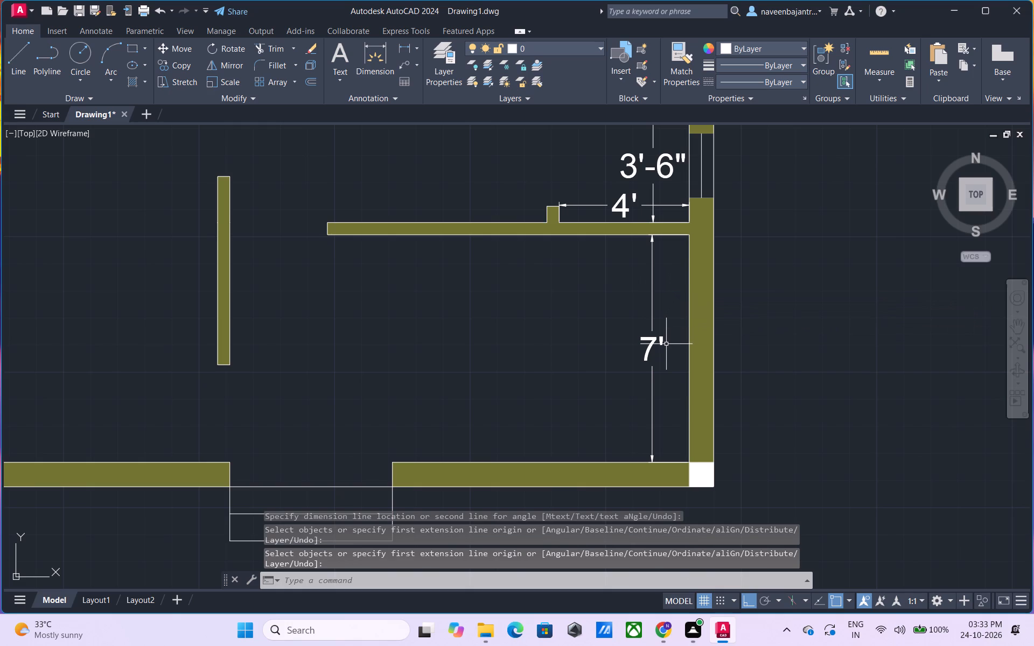
Dimension the entrance room's interior width from the outer wall to the freestanding partition, placing the dimension line below the stubbed partition.
left_click(362, 55)
left_click(689, 235)
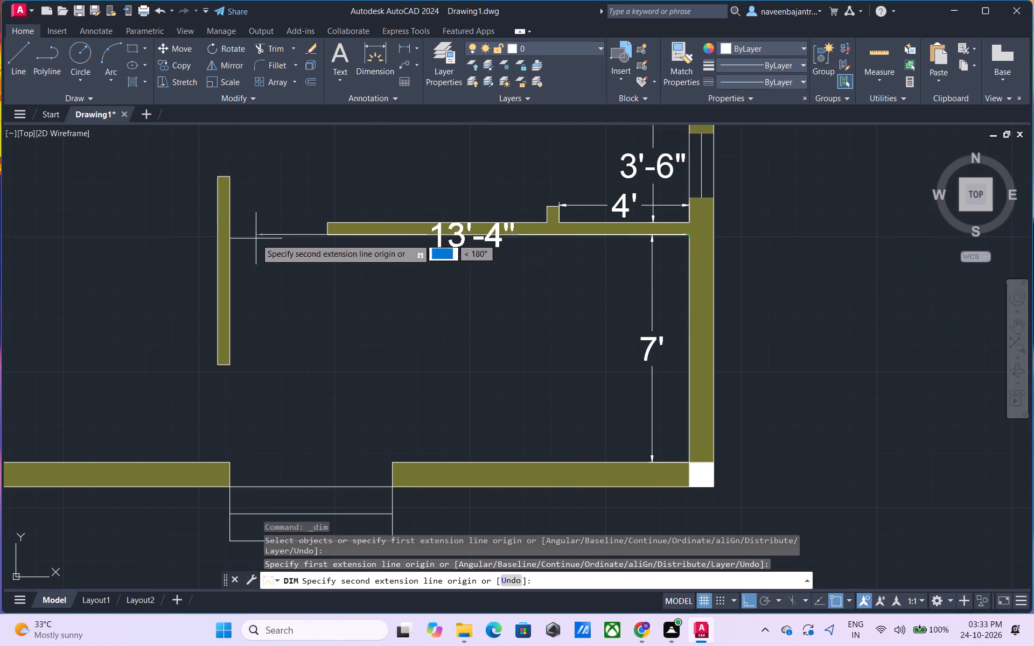
left_click(229, 235)
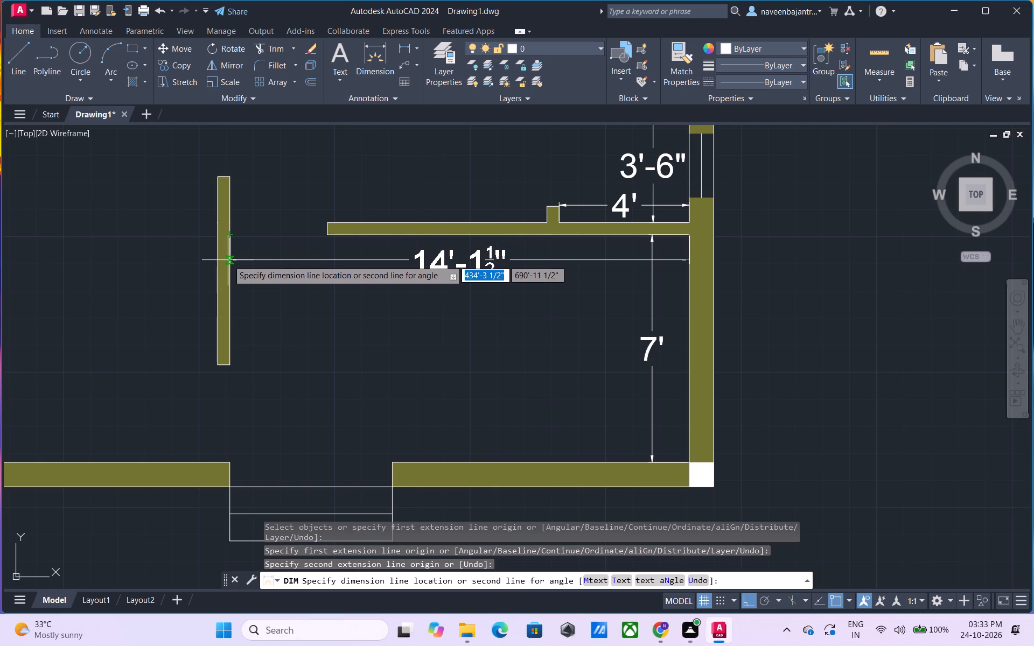
left_click(230, 271)
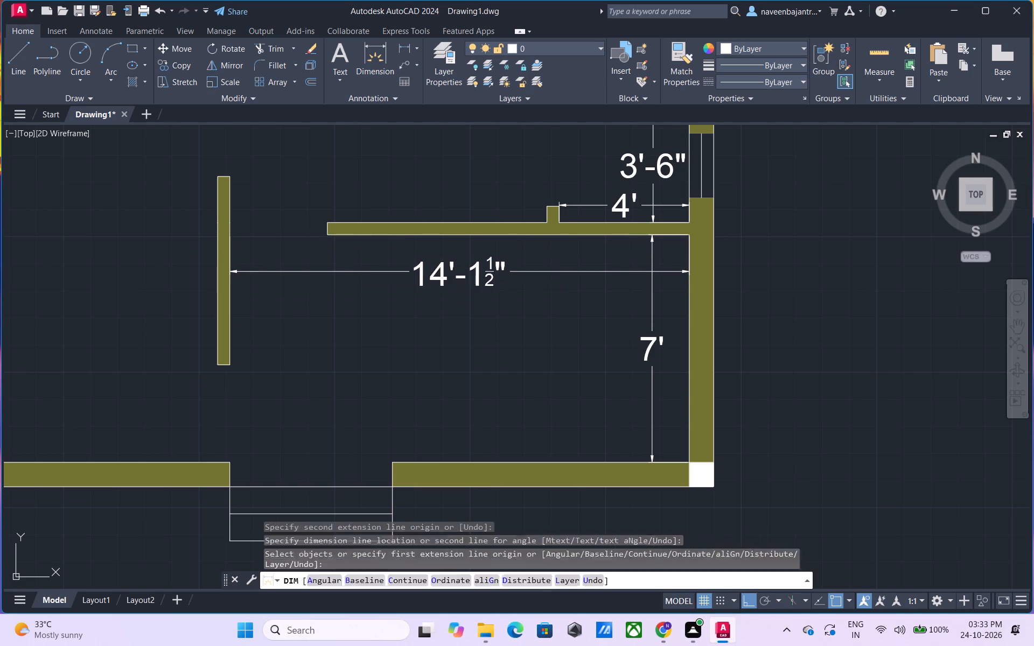
key("Escape")
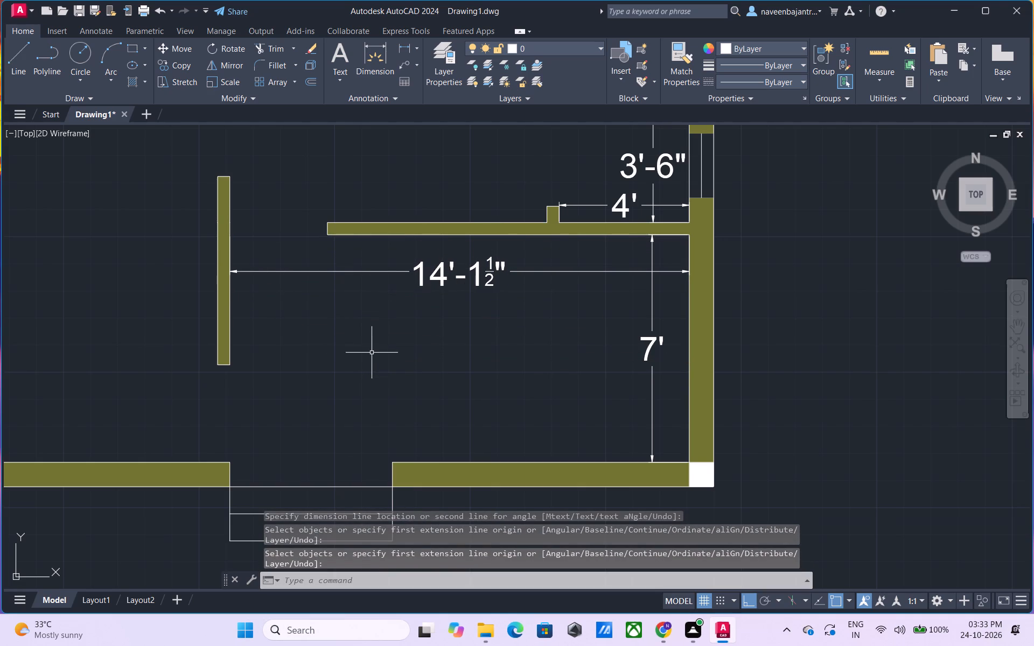
Dimension the other front room's interior length from the front wall to the middle room's lower wall, placing the dimension line inside the windowed wall.
scroll(372, 353, "down", 2)
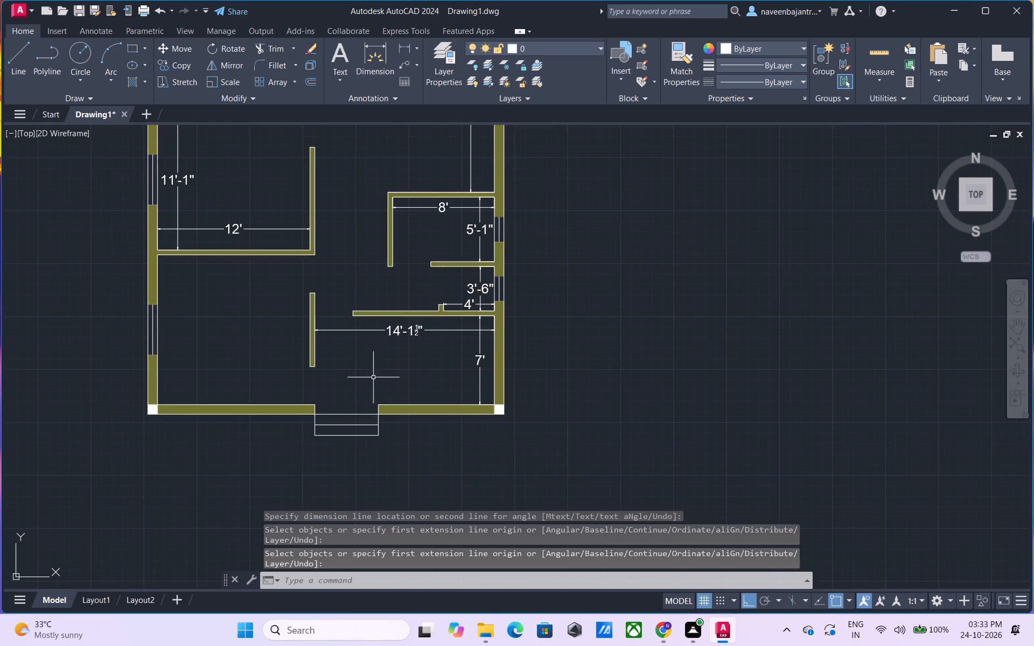
middle_click_drag(378, 376, 592, 362)
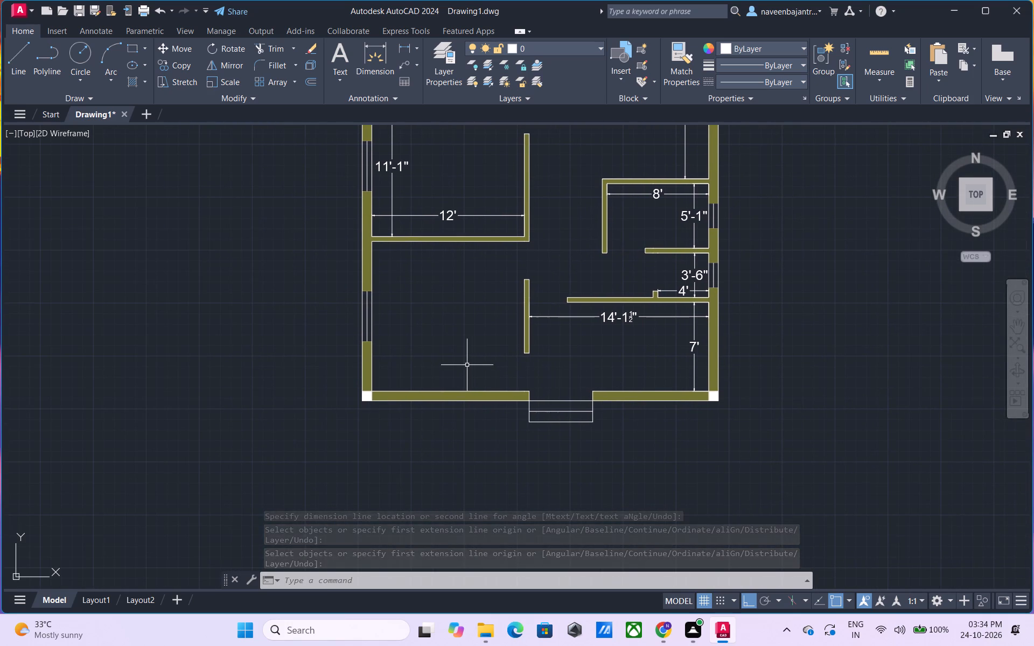
scroll(467, 365, "up", 1)
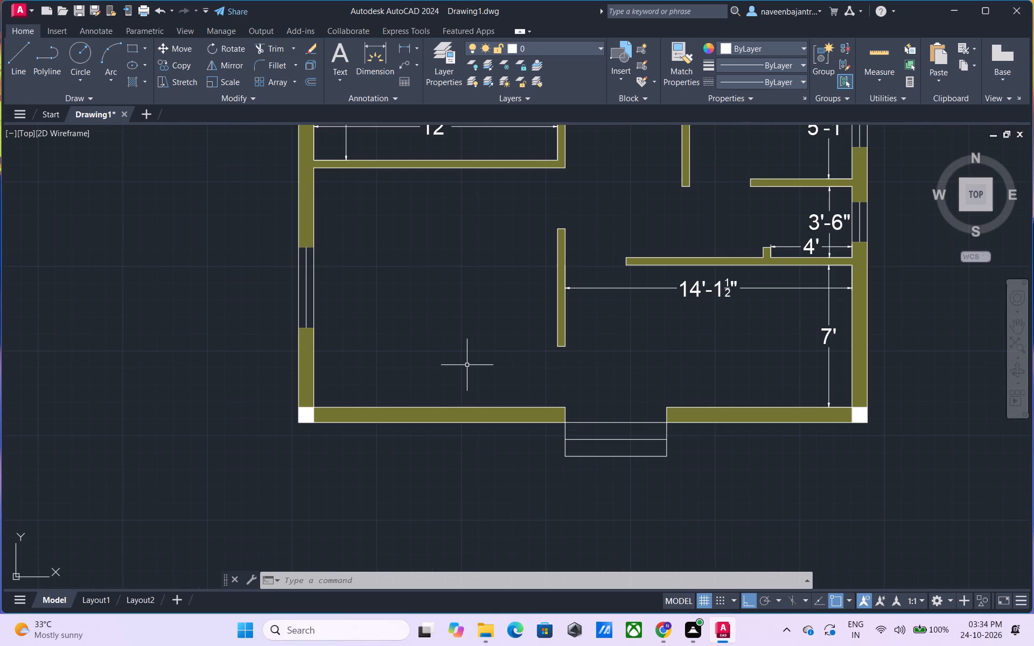
key("Escape")
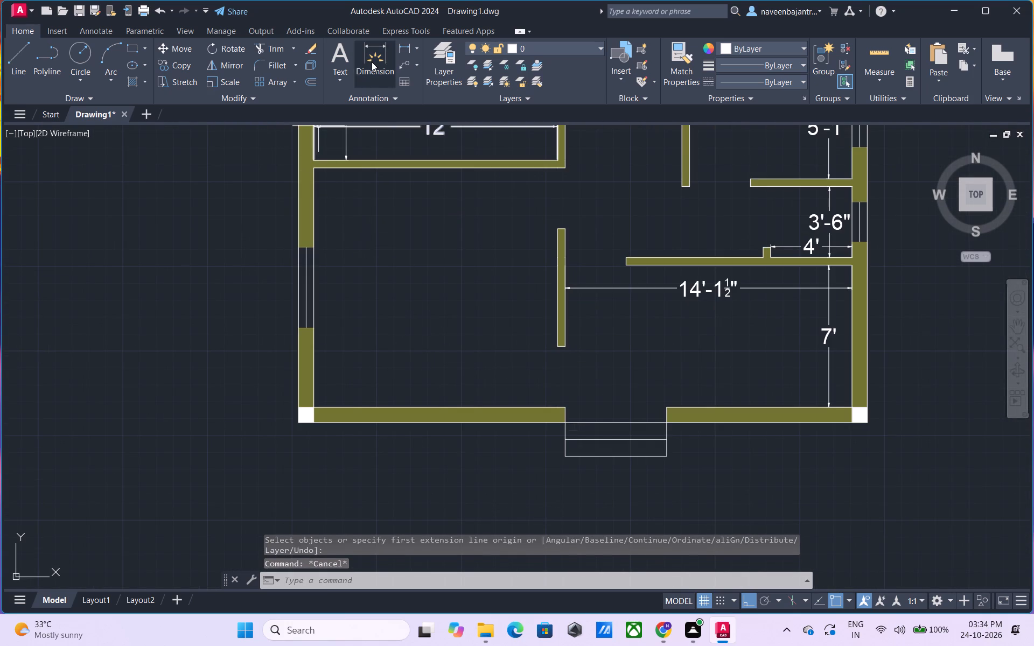
left_click(372, 62)
left_click(311, 407)
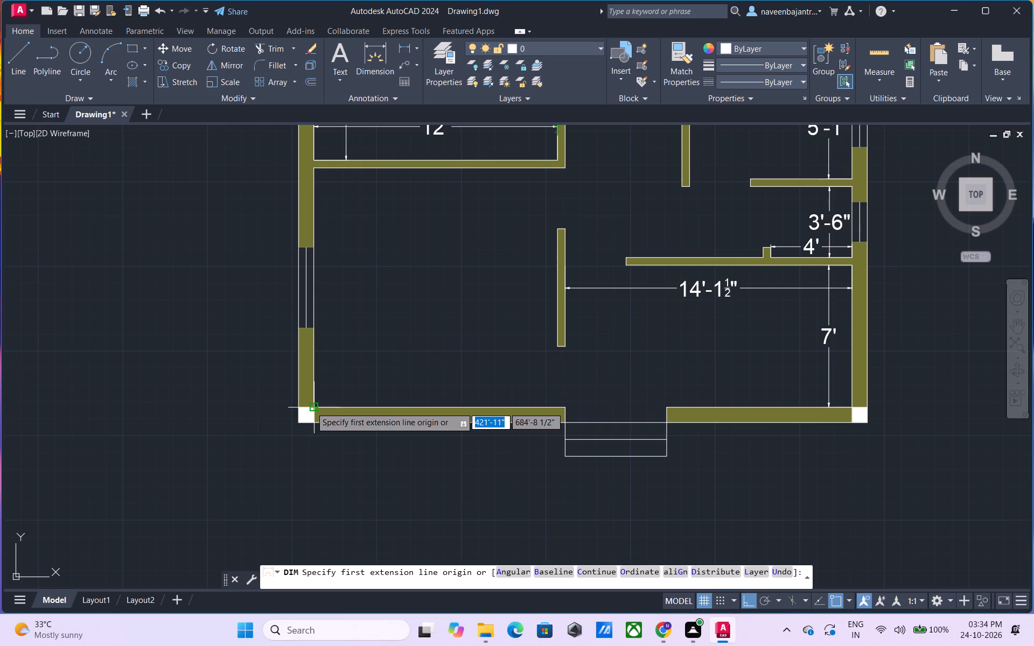
left_click(313, 170)
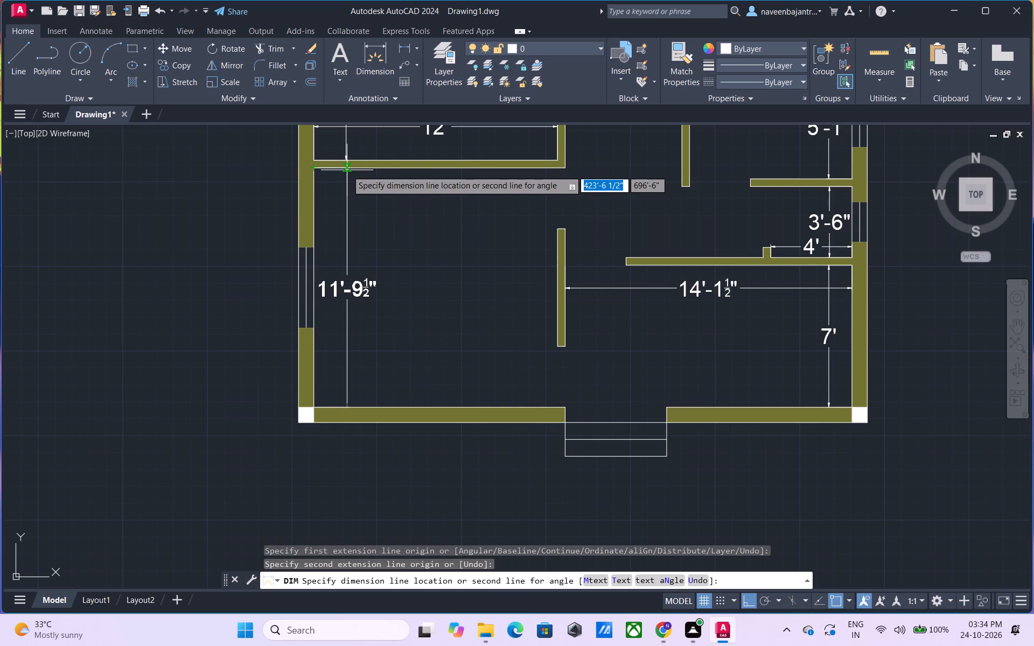
left_click(345, 168)
key("Escape")
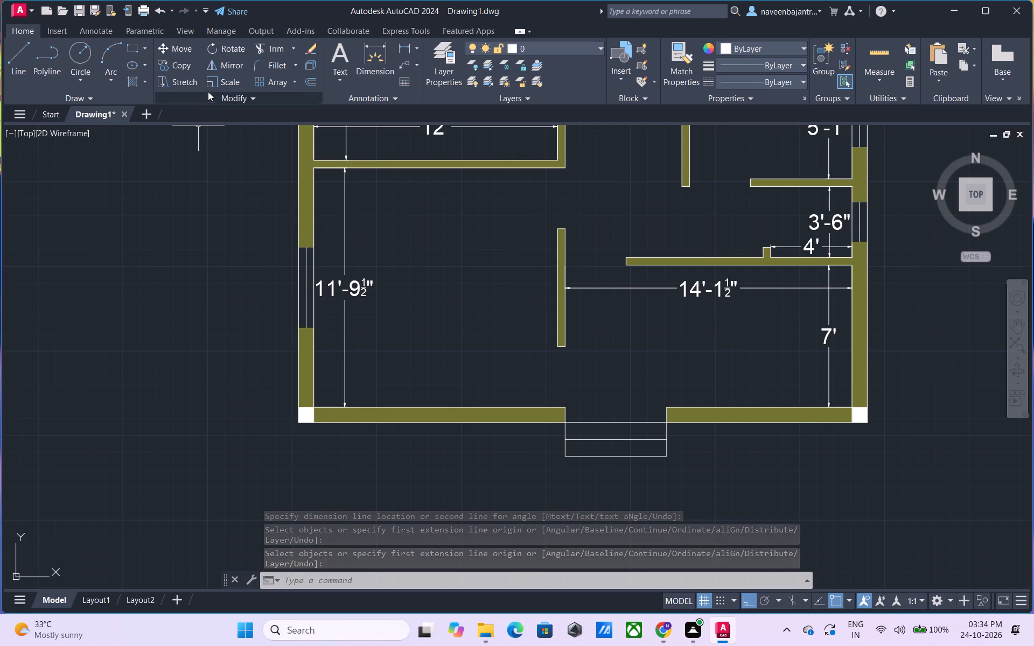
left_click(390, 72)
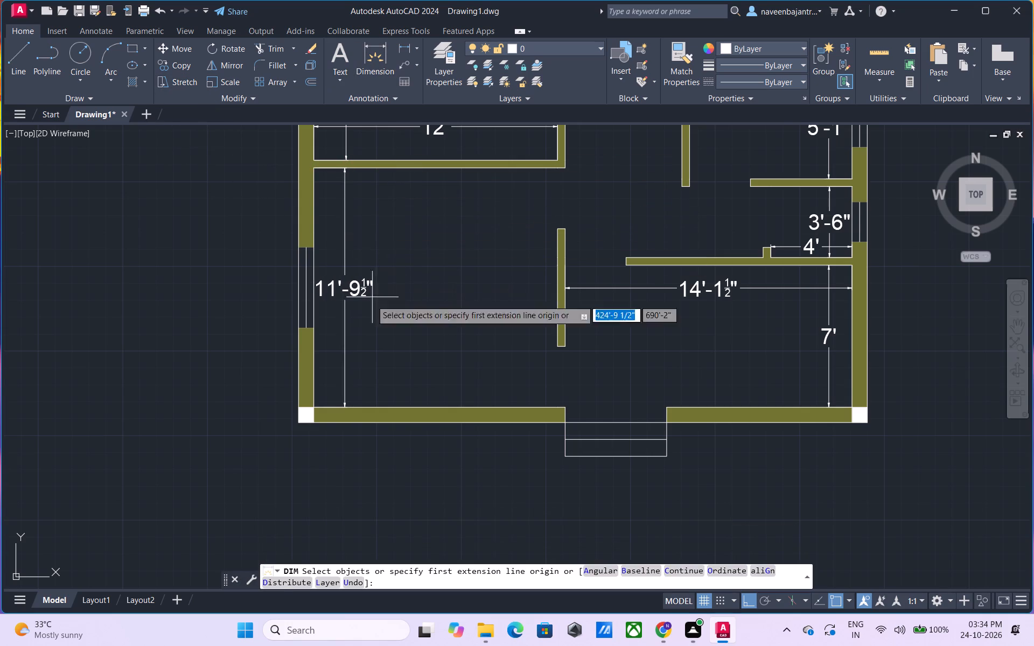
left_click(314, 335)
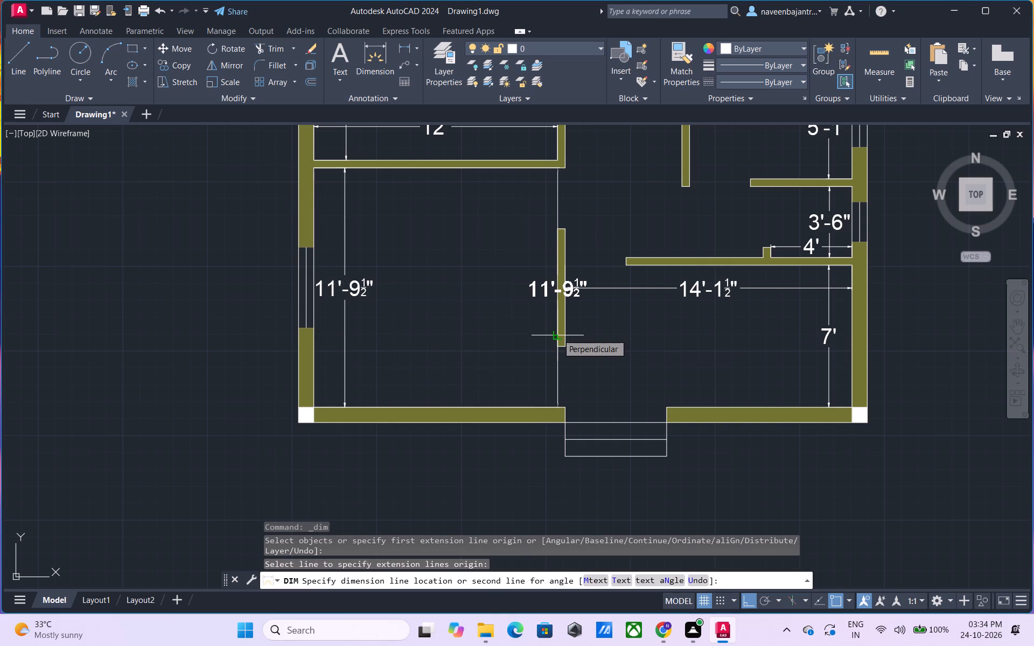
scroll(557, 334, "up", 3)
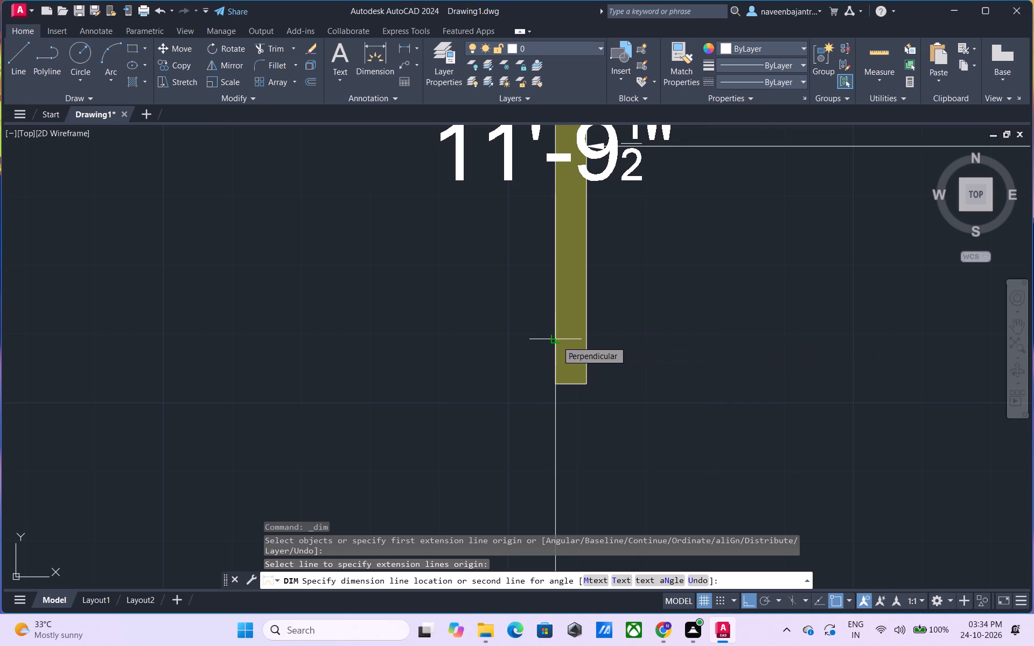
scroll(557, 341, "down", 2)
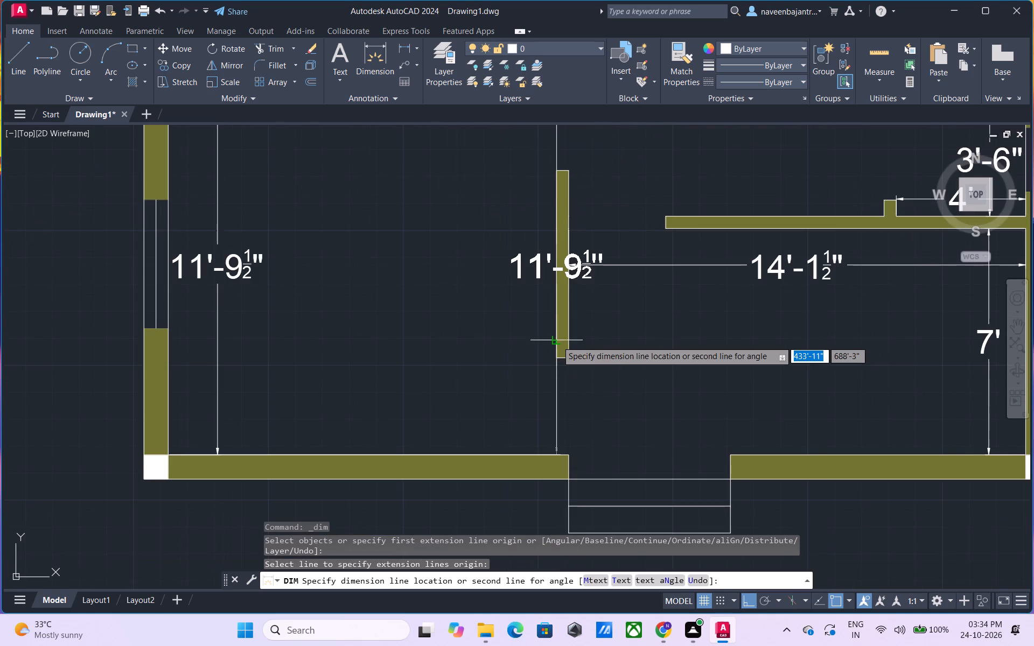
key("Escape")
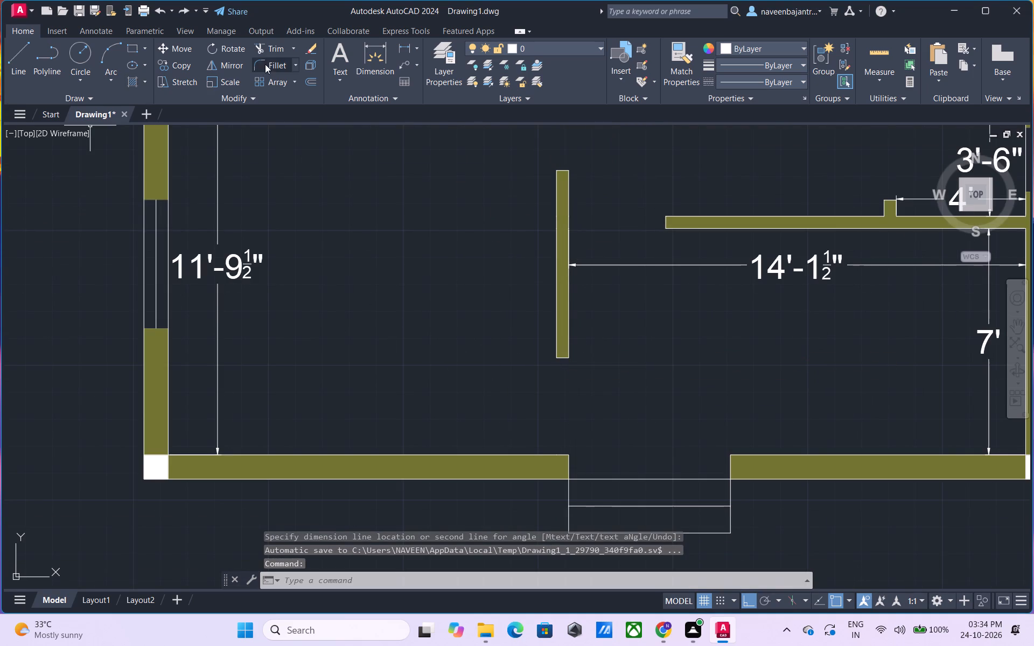
Dimension the windowed front room's interior width from the freestanding partition's front end to the outer wall, keeping the dimension line level with that end.
left_click(376, 62)
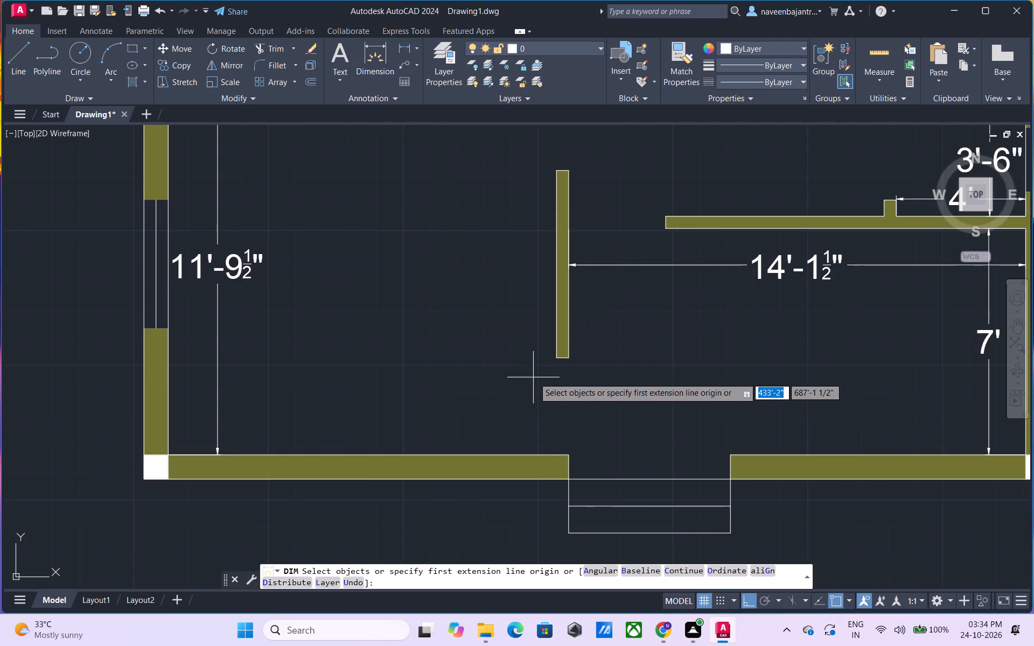
left_click(556, 360)
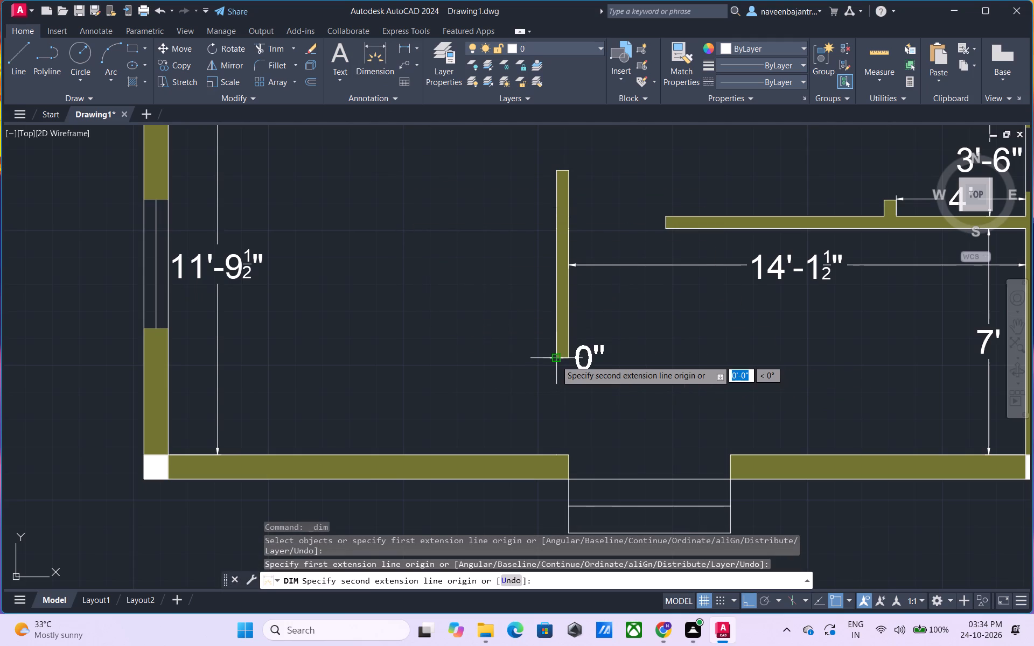
left_click(170, 356)
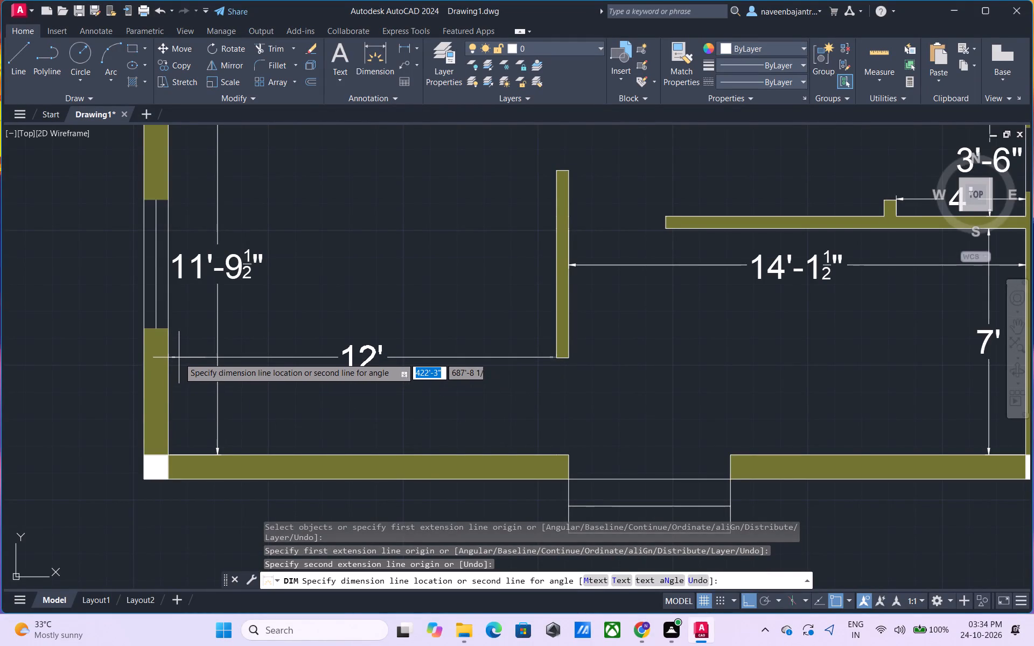
left_click(179, 357)
key("Escape")
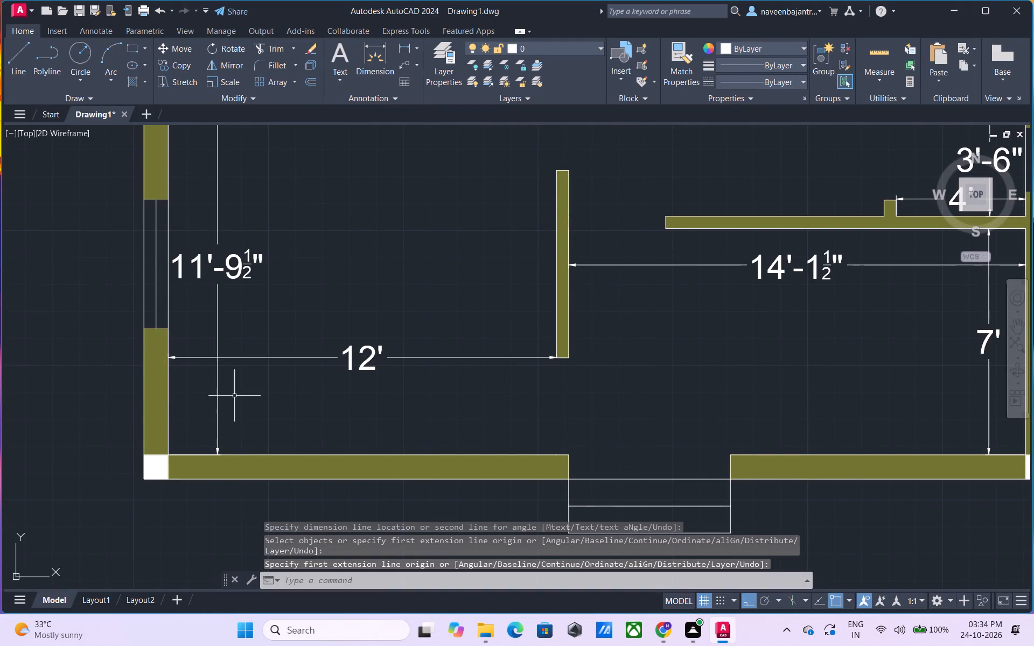
Dimension the house's overall outer length between the two corners of the kitchen-side wall, placing the dimension line just outside that wall.
scroll(292, 418, "down", 3)
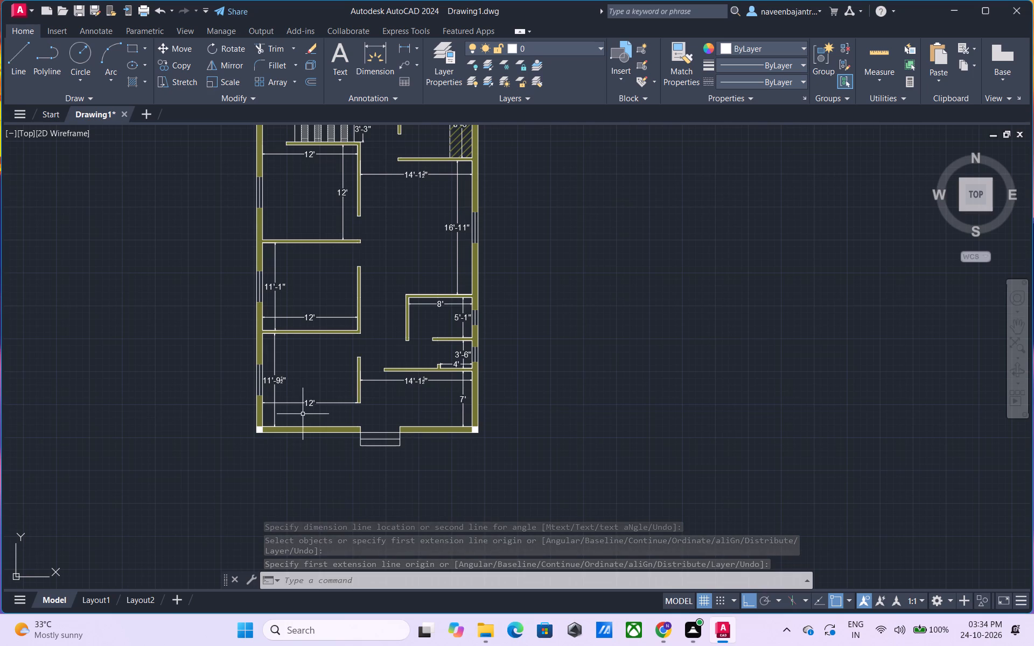
middle_click_drag(391, 296, 391, 366)
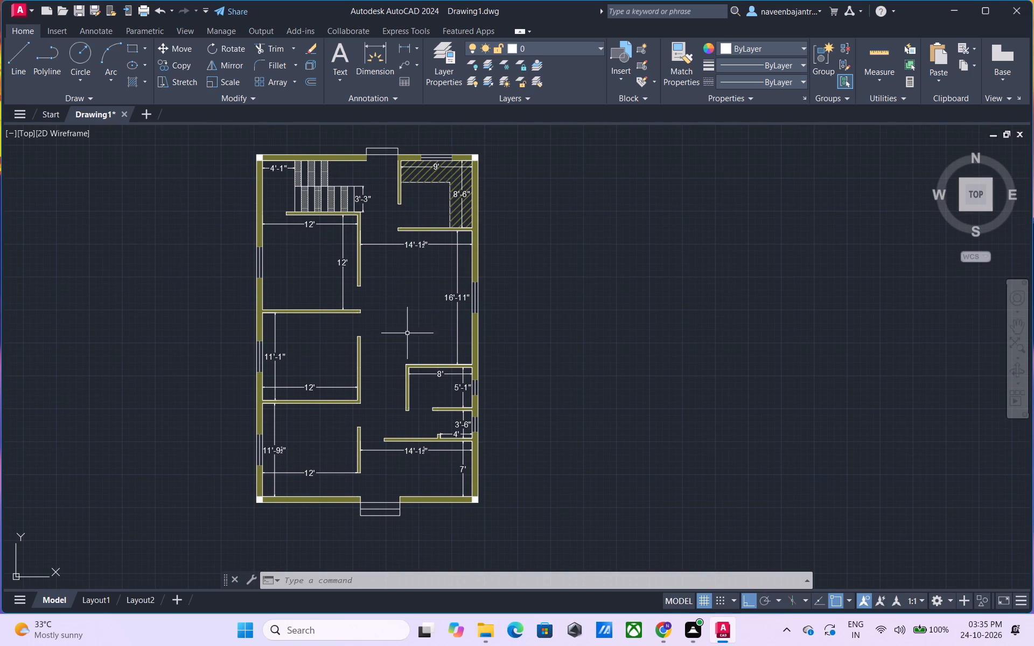
middle_click_drag(407, 332, 364, 332)
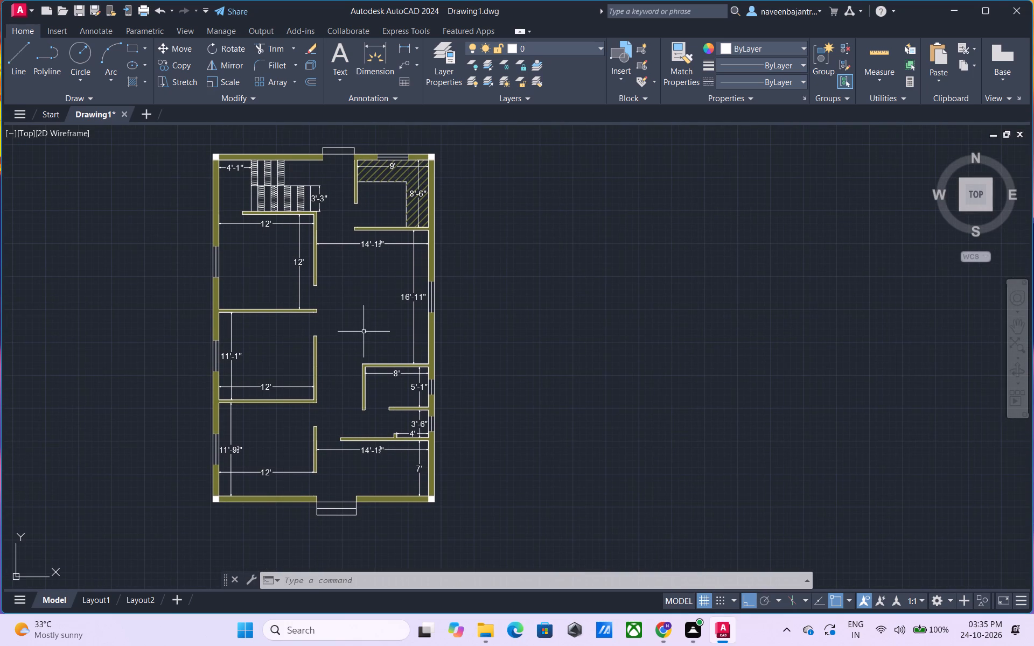
key("Escape")
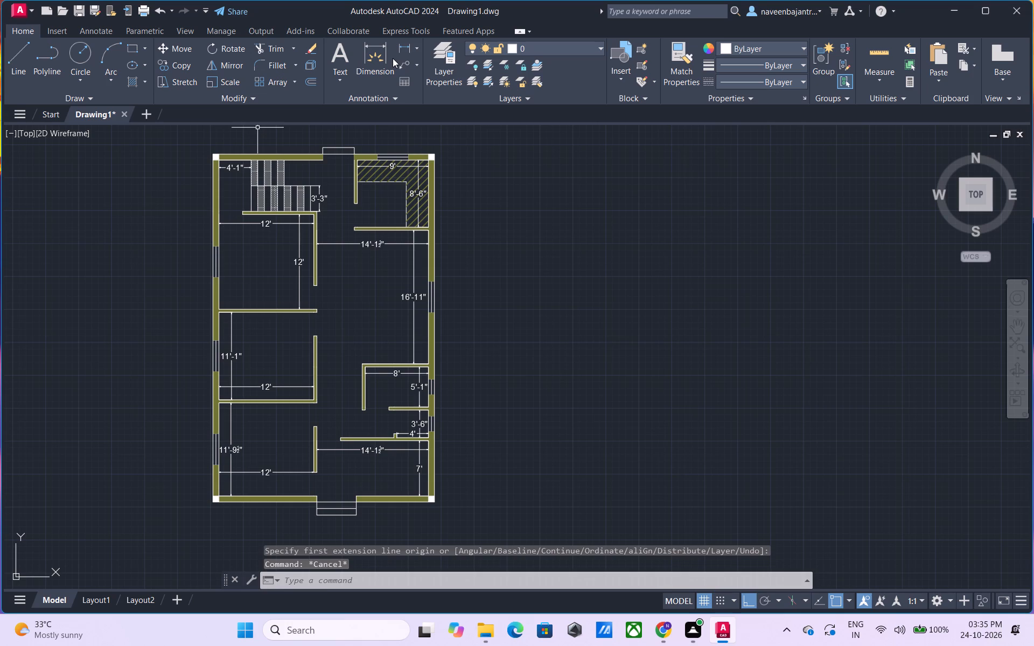
left_click(393, 58)
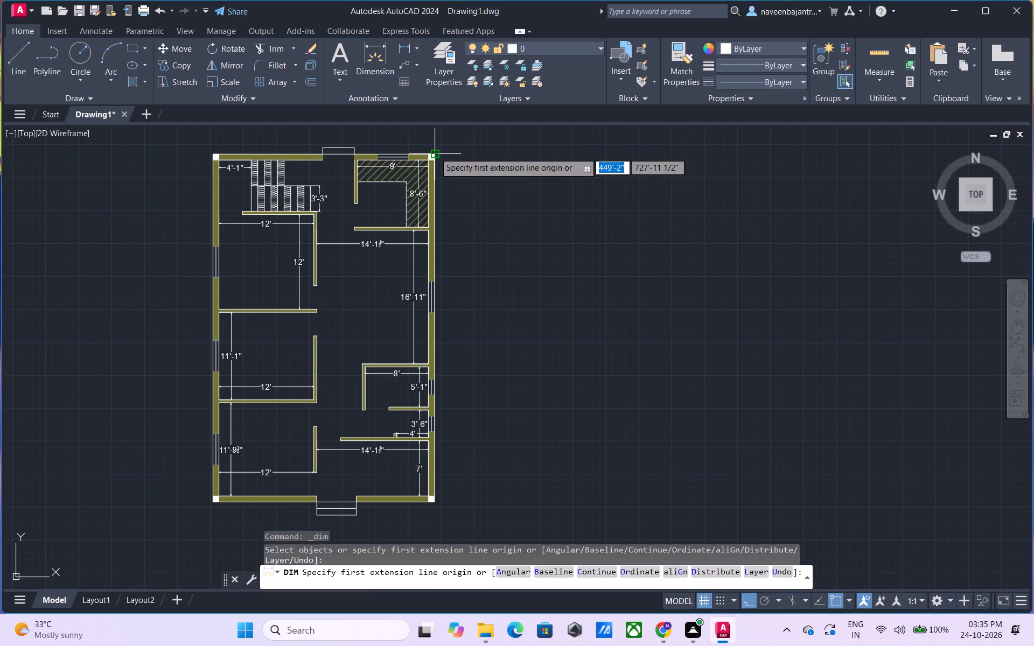
left_click(435, 152)
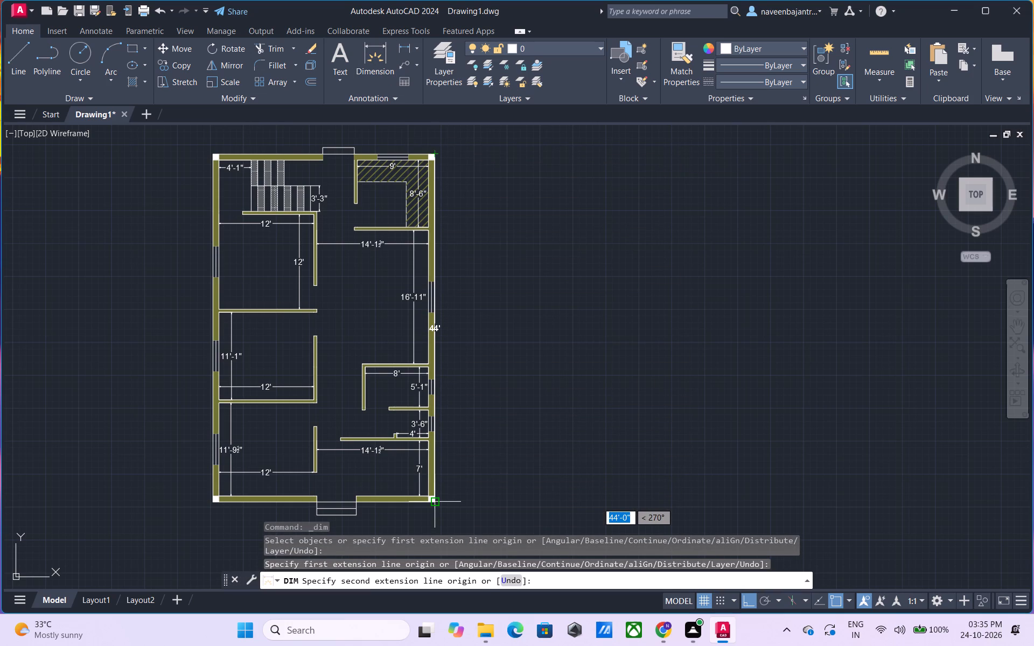
left_click(433, 502)
left_click(451, 503)
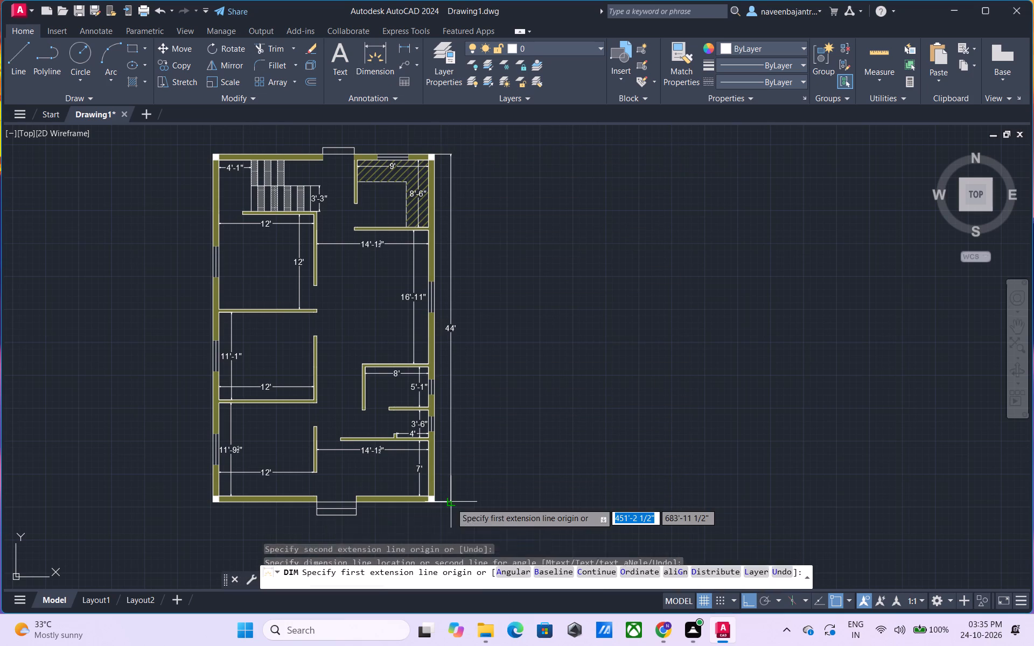
middle_click_drag(504, 255, 577, 346)
key("Escape")
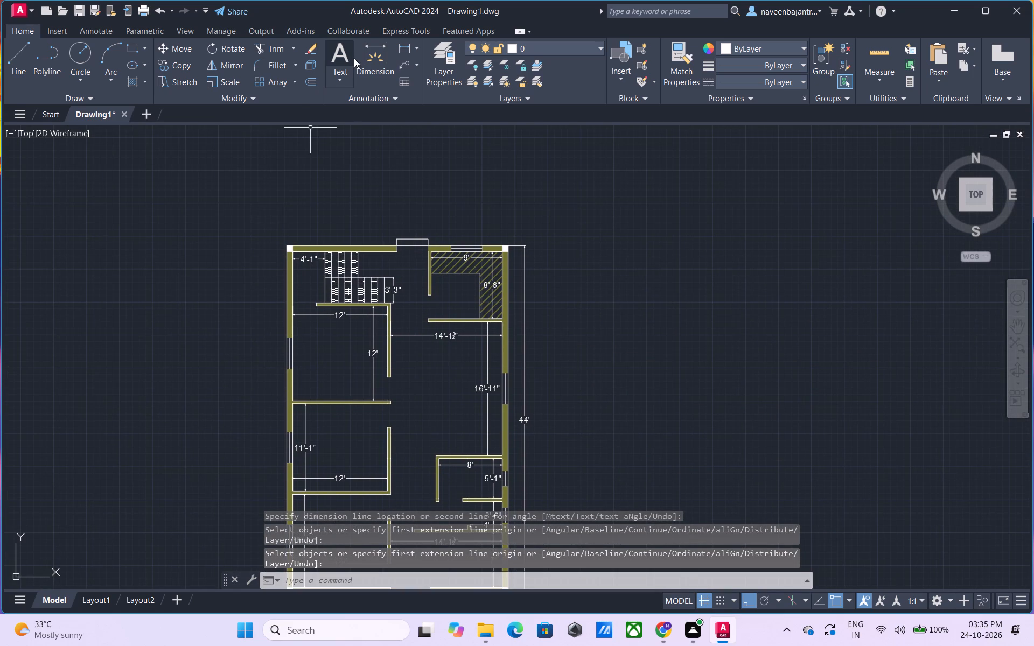
Dimension the house's overall outer width between the corners beside the staircase and kitchen, placing the dimension line just outside the end wall.
left_click(369, 59)
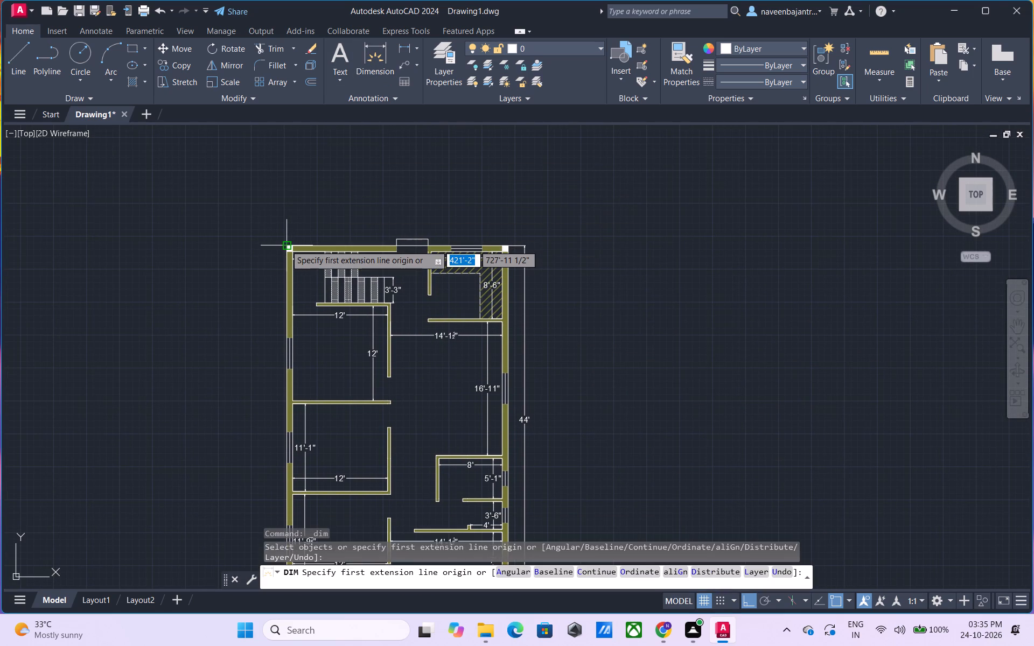
left_click(285, 245)
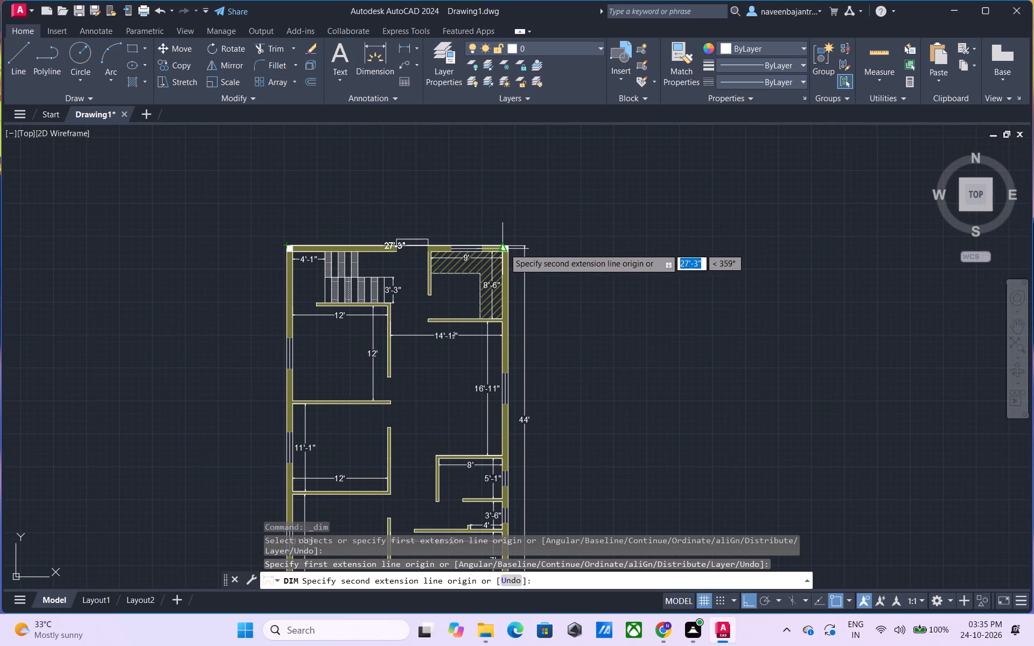
scroll(509, 245, "up", 3)
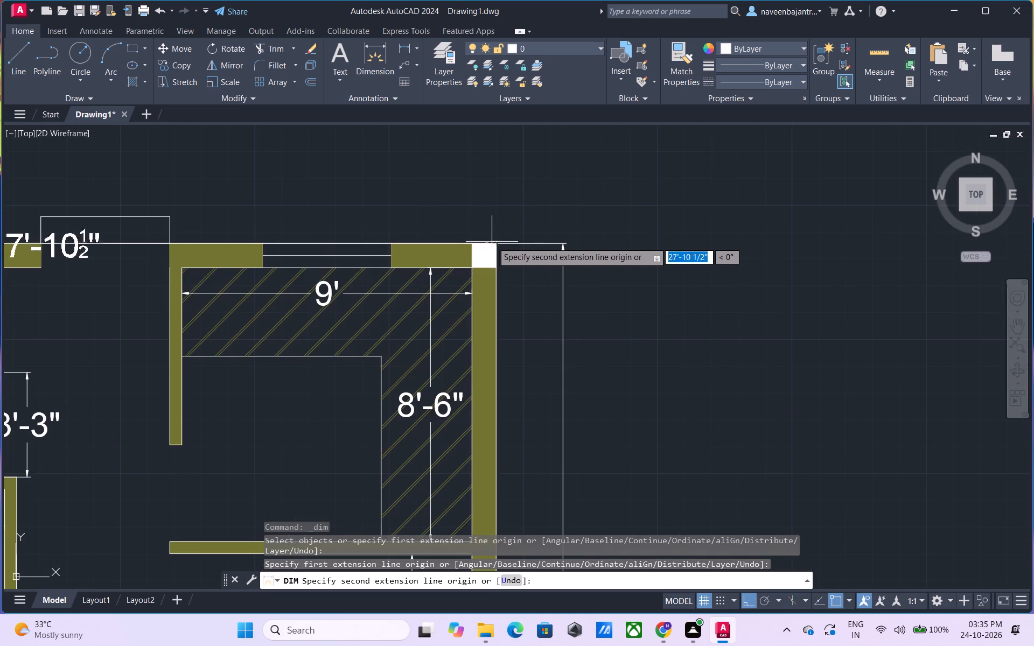
left_click(494, 242)
scroll(494, 242, "down", 3)
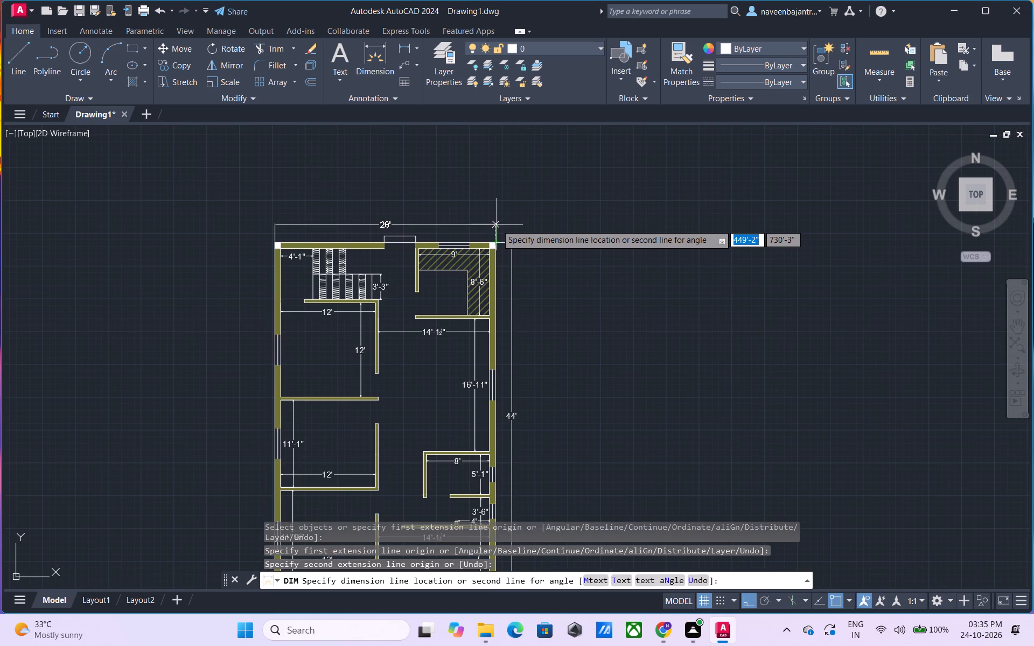
left_click(497, 224)
key("Escape")
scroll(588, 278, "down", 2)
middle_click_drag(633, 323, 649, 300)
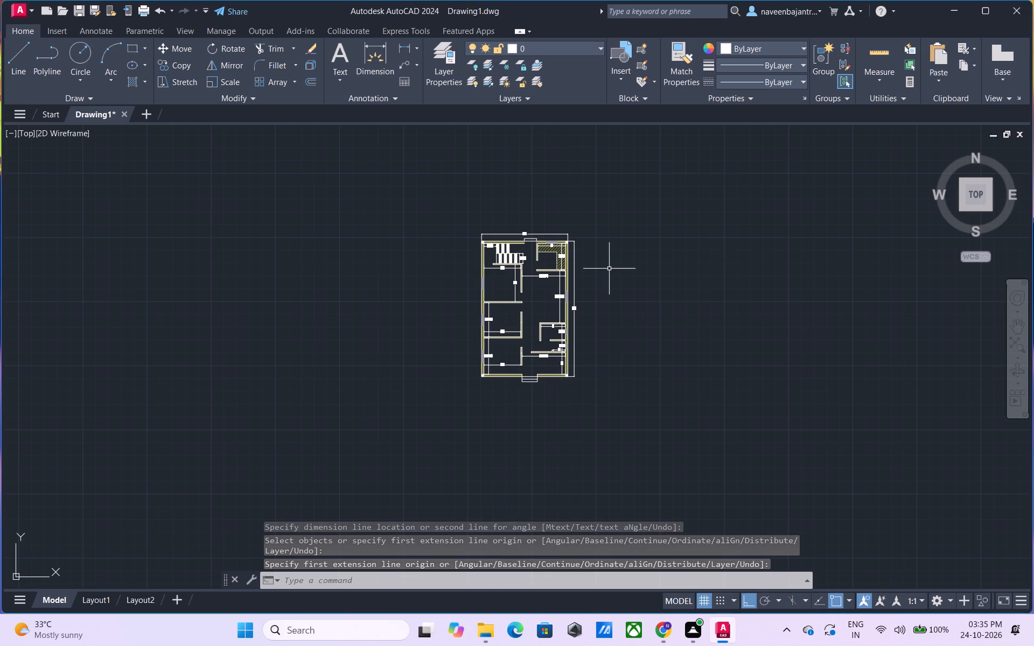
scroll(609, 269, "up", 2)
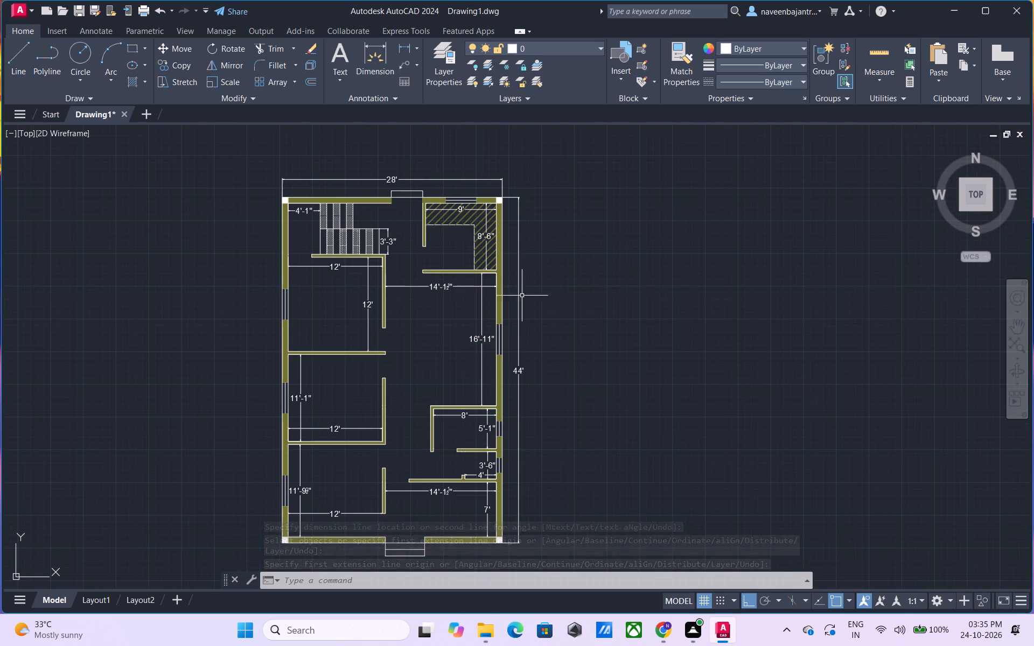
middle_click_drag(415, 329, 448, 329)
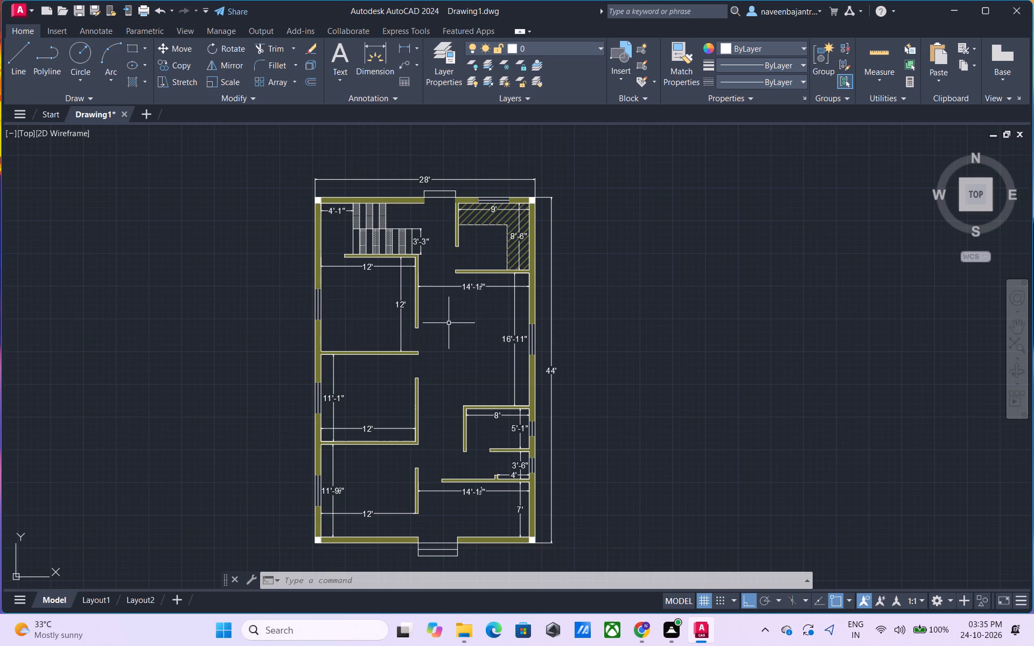
Browse the loadable linetypes in acadiso.lin, examining the names and dash patterns from the ISO types through ZIGZAG for a suitable one.
left_click(791, 83)
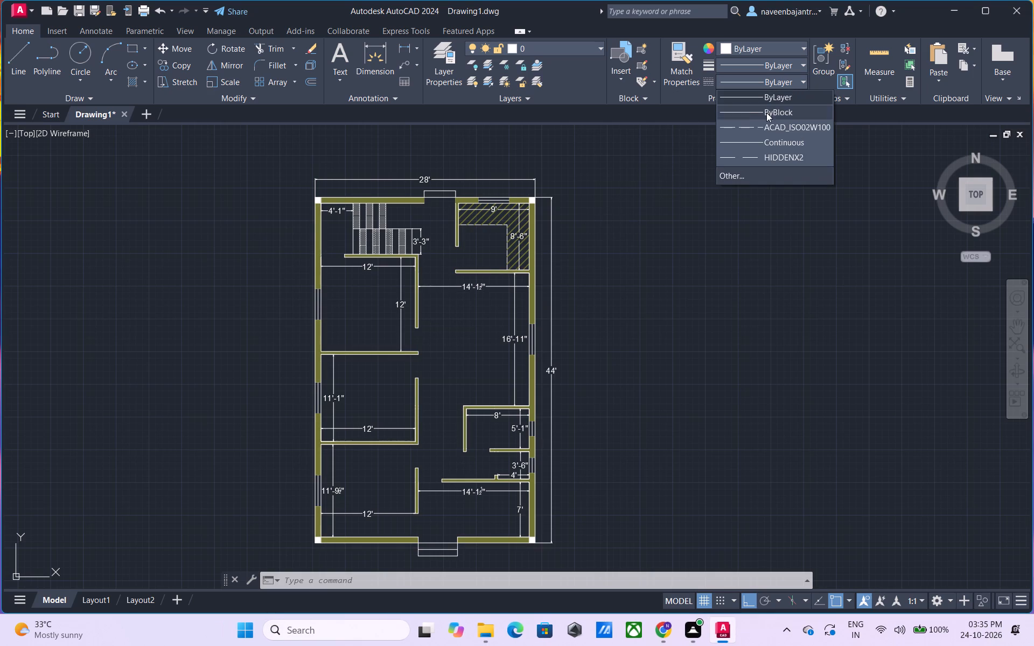
left_click(728, 181)
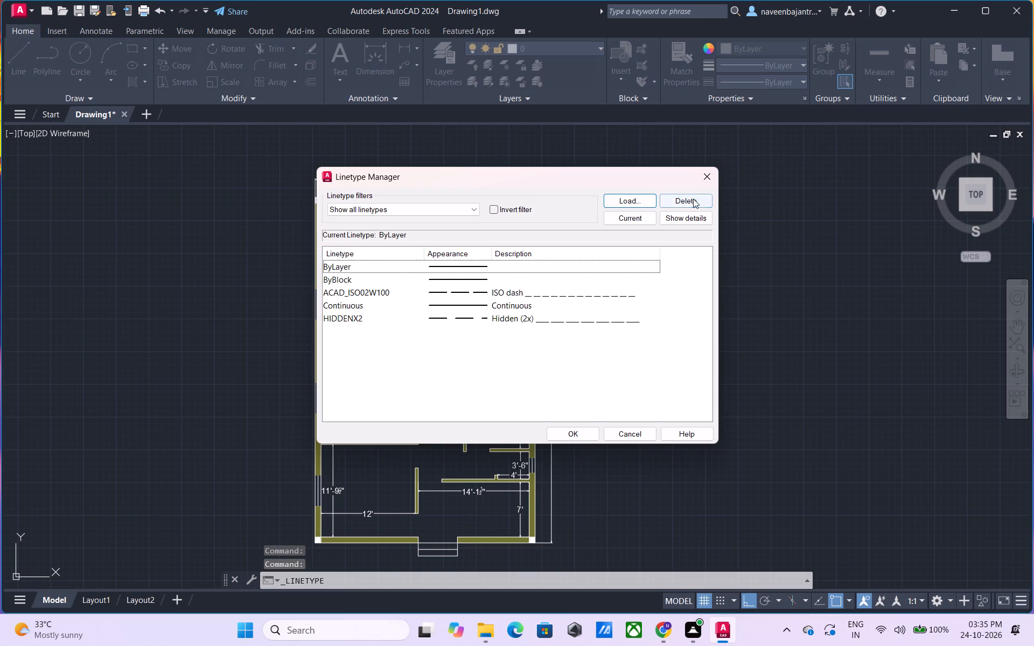
left_click(635, 202)
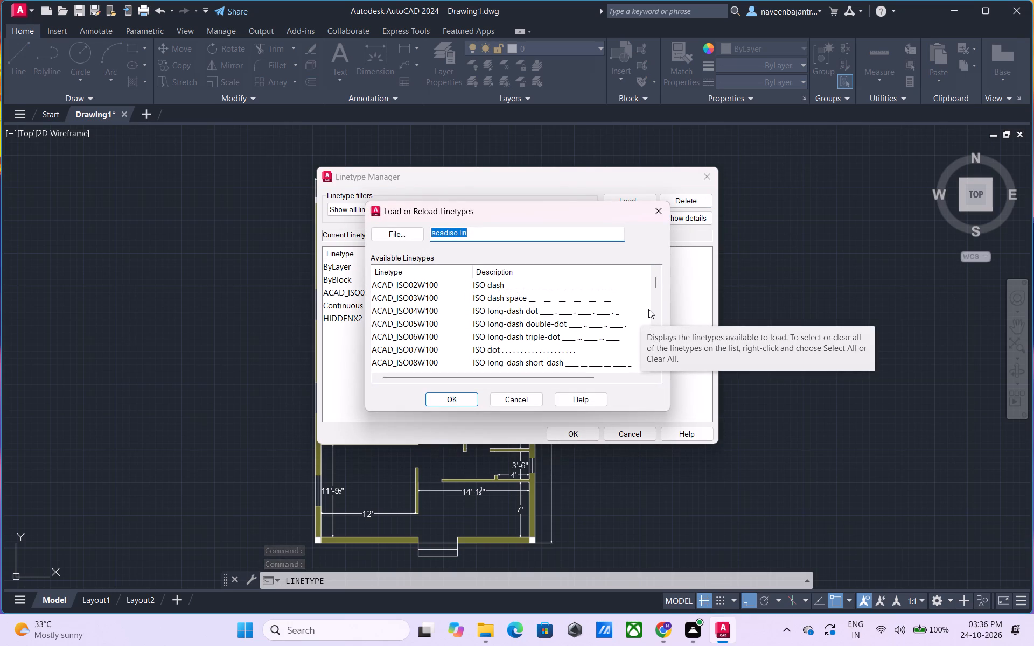
scroll(649, 308, "down", 2)
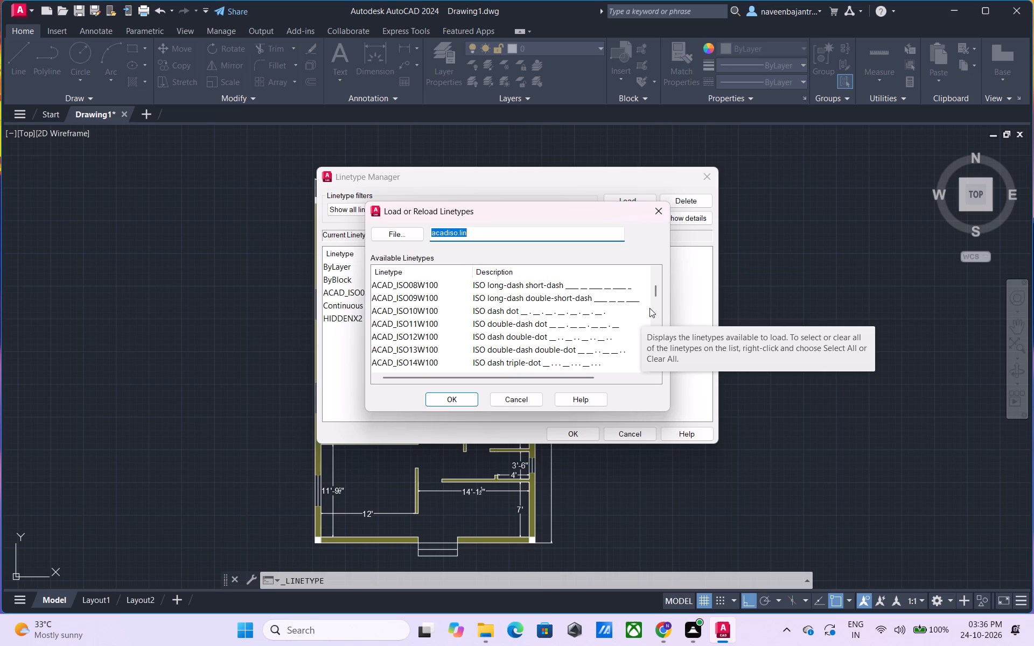
scroll(649, 308, "down", 1)
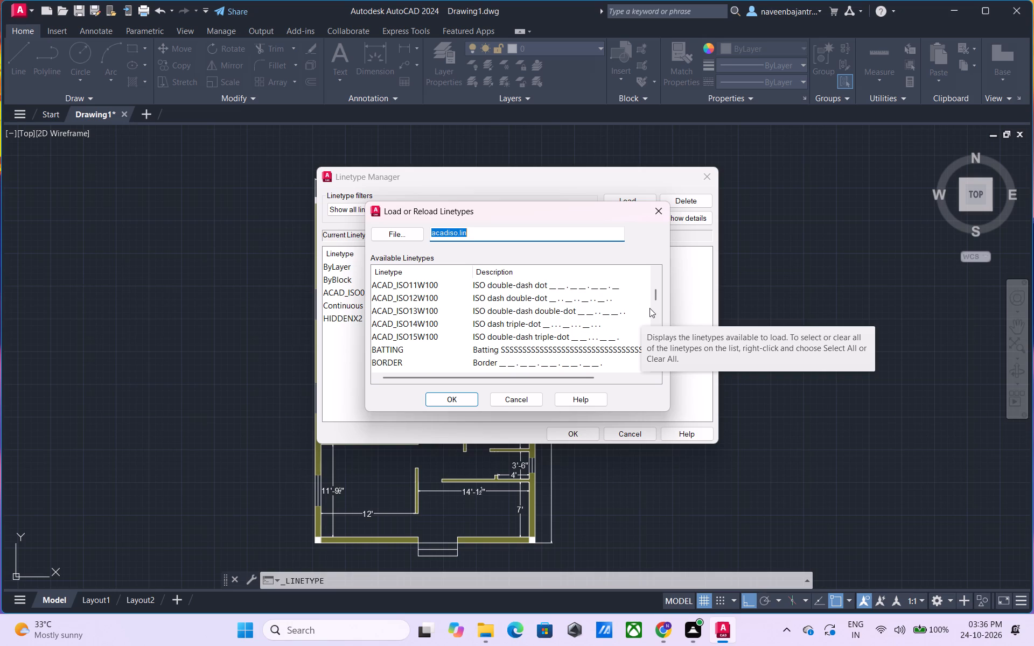
scroll(649, 308, "down", 1)
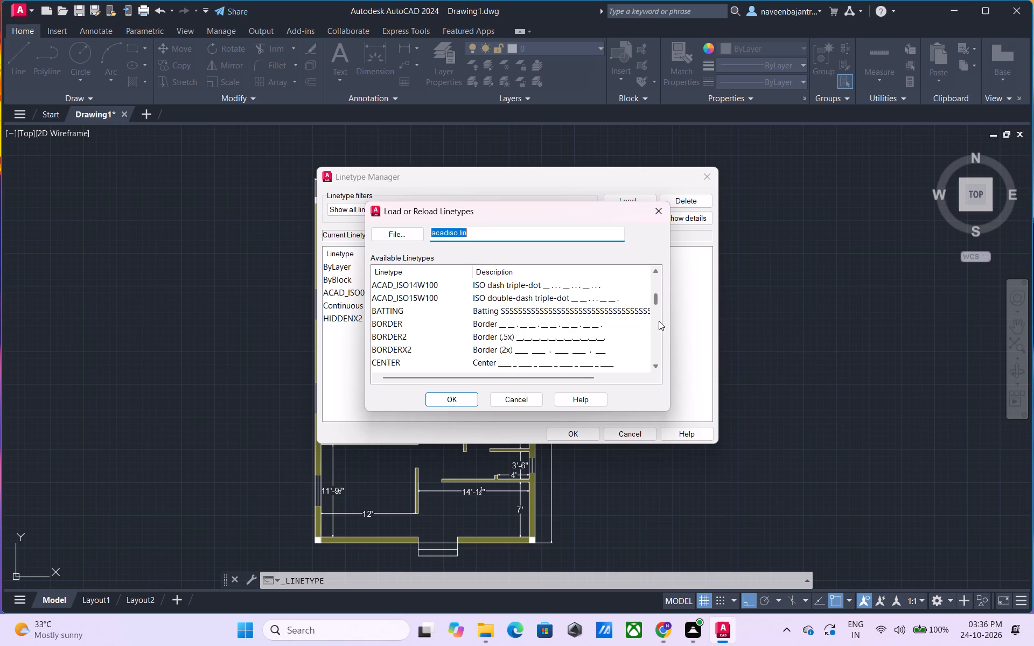
scroll(655, 324, "down", 1)
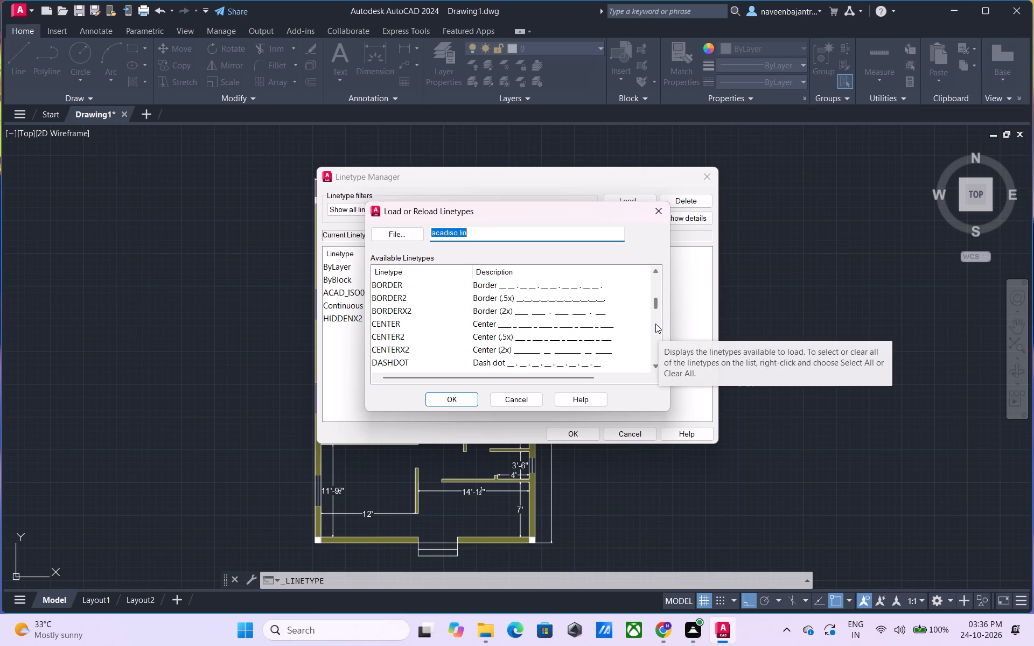
scroll(655, 324, "down", 1)
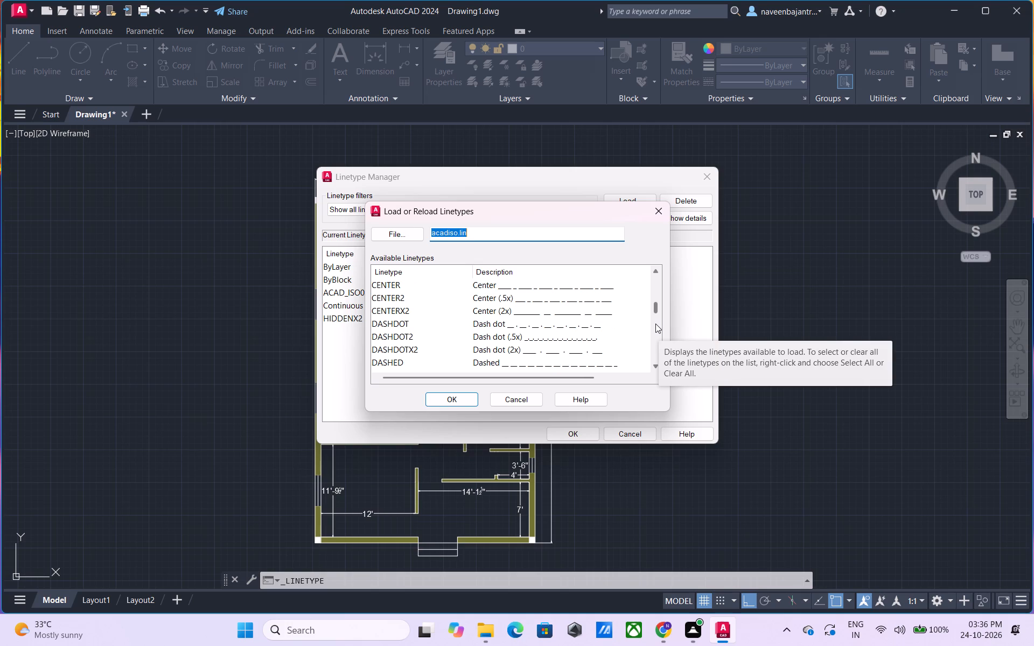
scroll(655, 324, "down", 1)
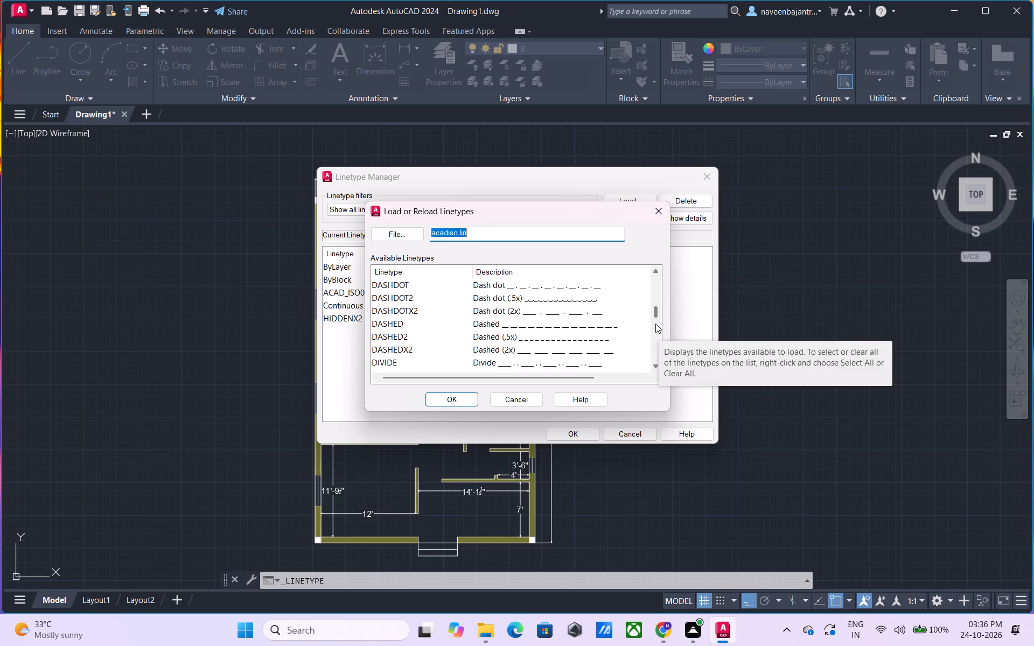
scroll(655, 324, "down", 1)
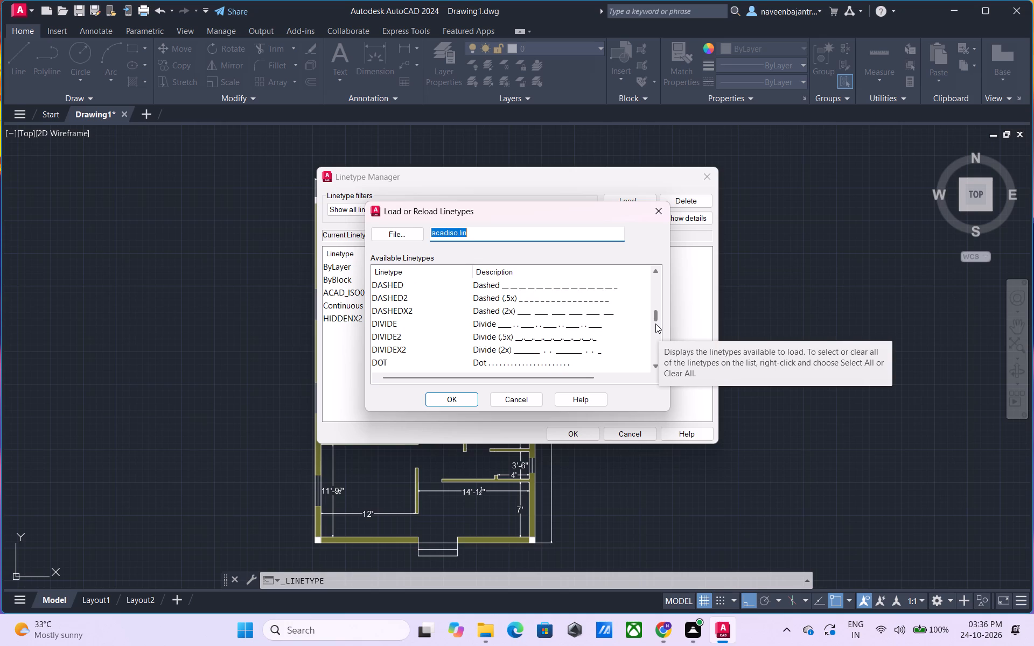
scroll(655, 324, "down", 2)
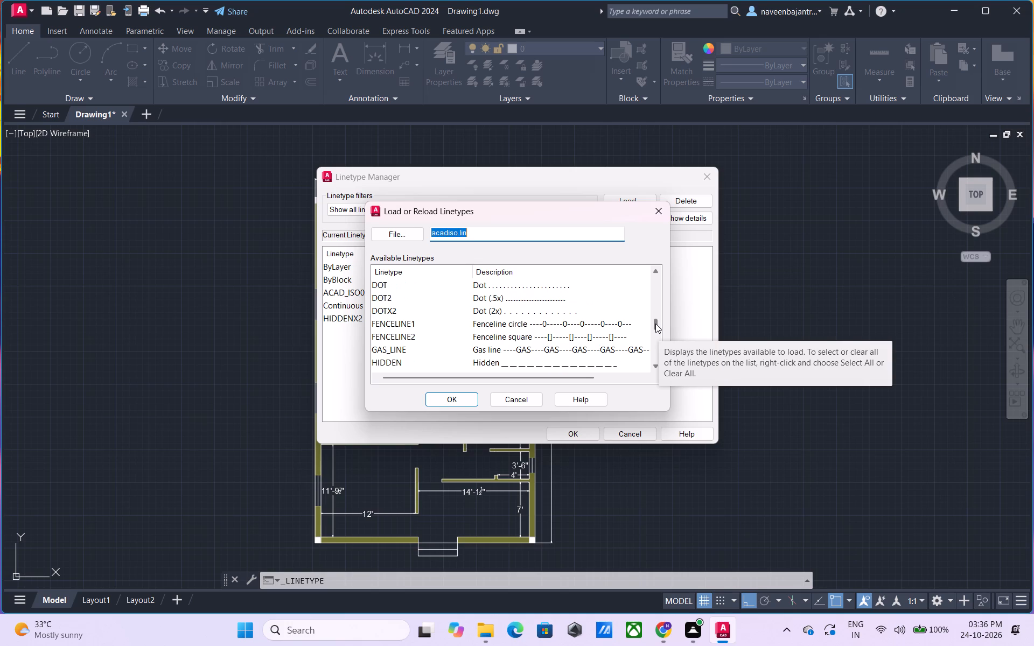
scroll(655, 324, "down", 1)
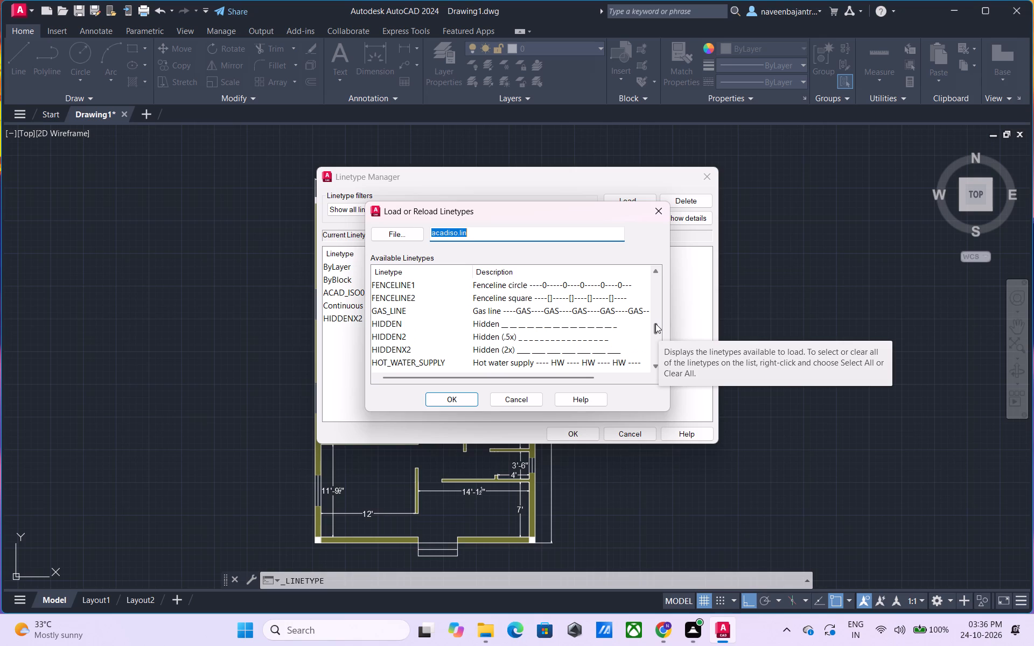
scroll(655, 324, "down", 1)
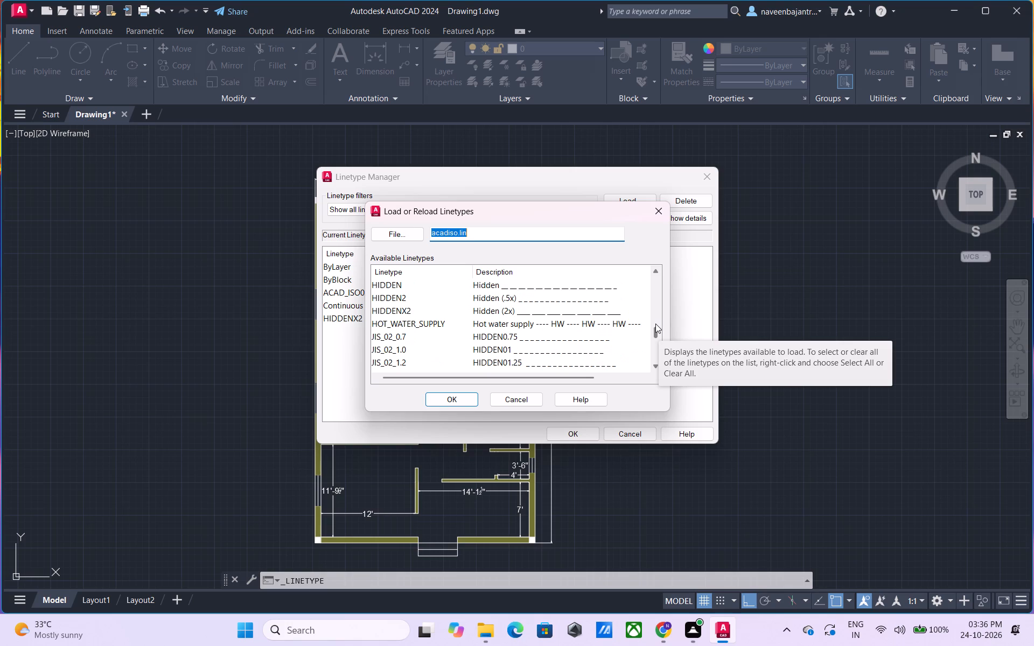
scroll(655, 324, "down", 1)
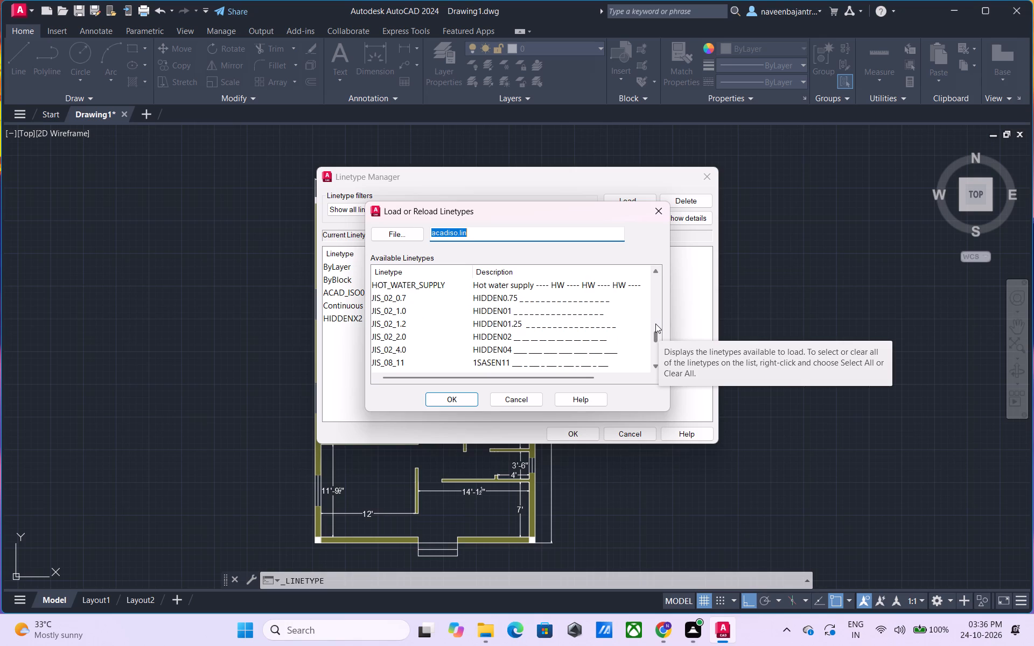
scroll(655, 324, "down", 1)
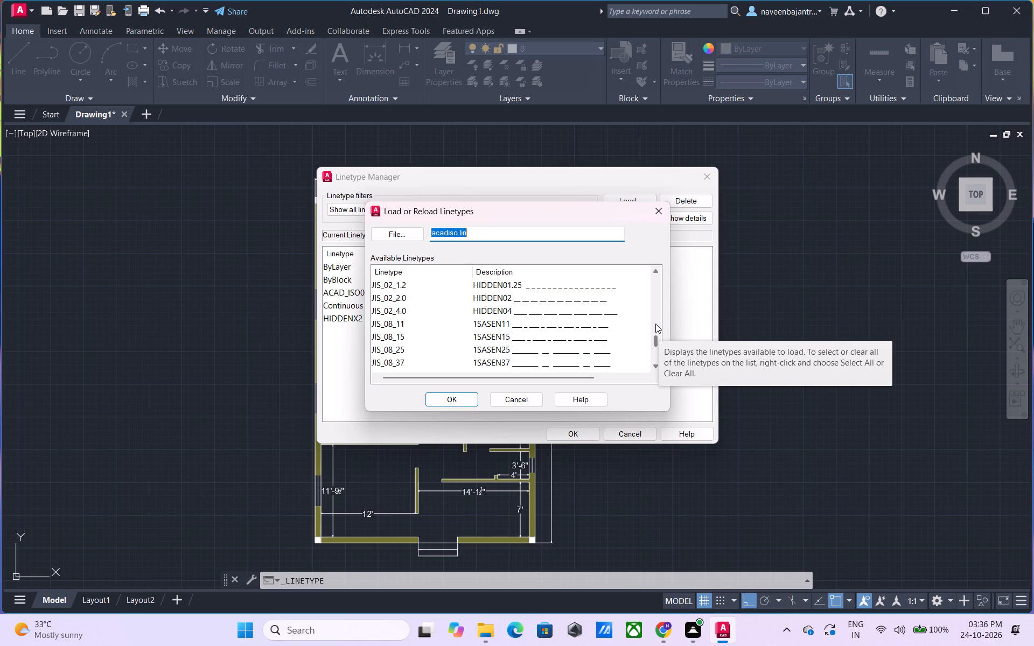
scroll(655, 324, "down", 1)
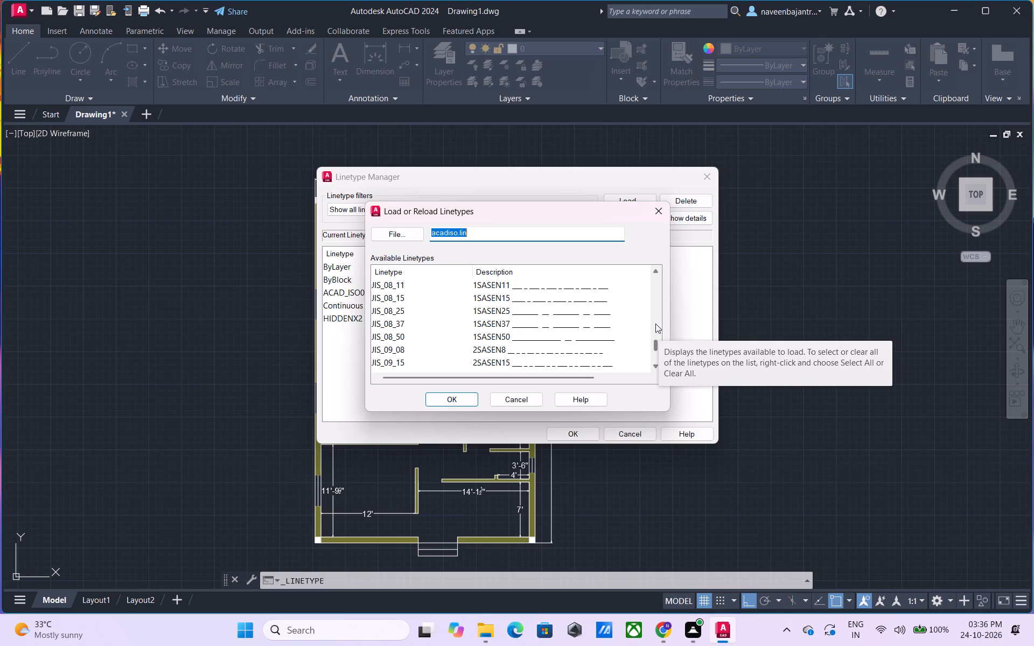
scroll(655, 324, "down", 1)
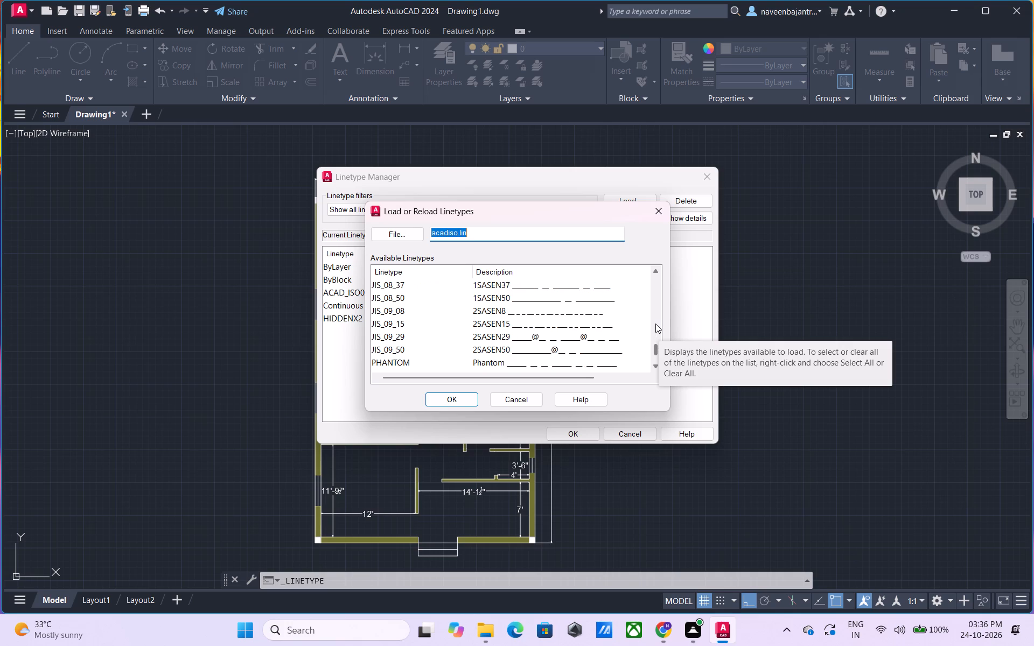
scroll(655, 324, "down", 5)
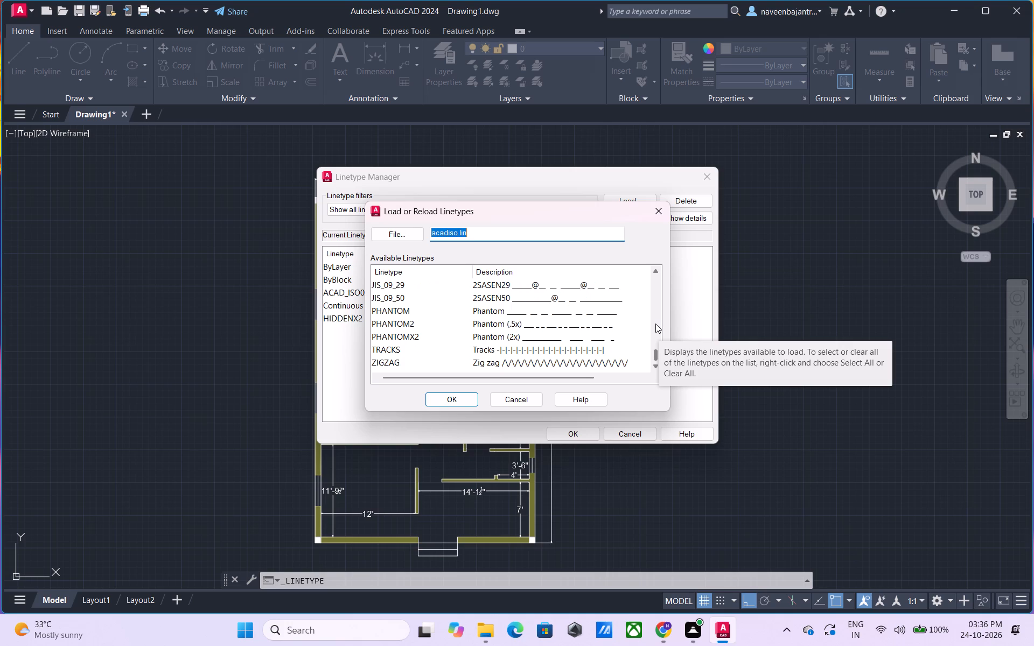
scroll(655, 324, "up", 2)
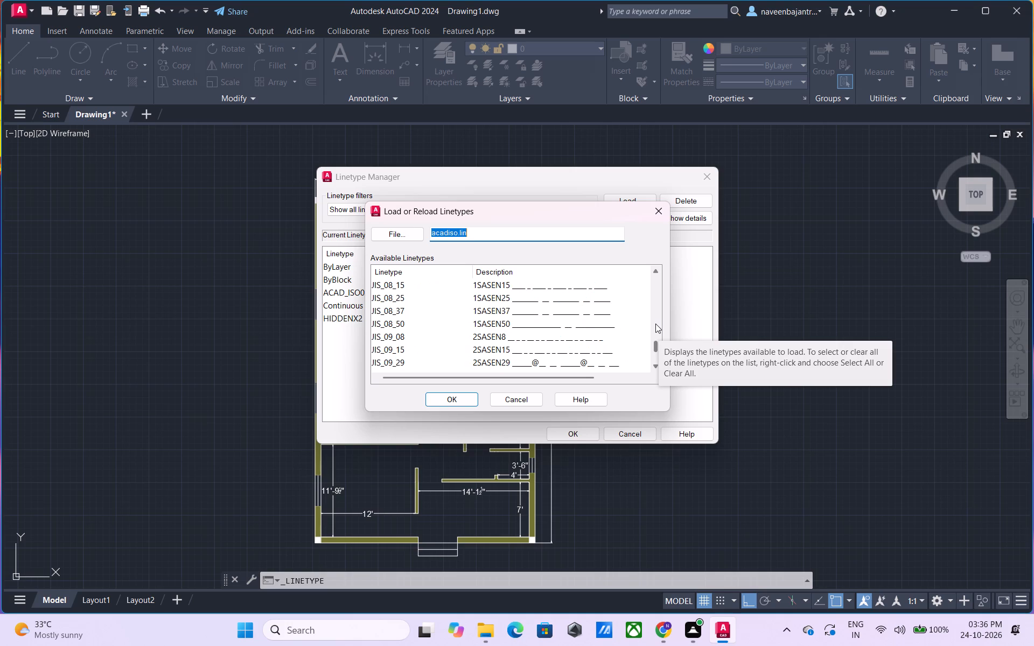
scroll(655, 324, "up", 1)
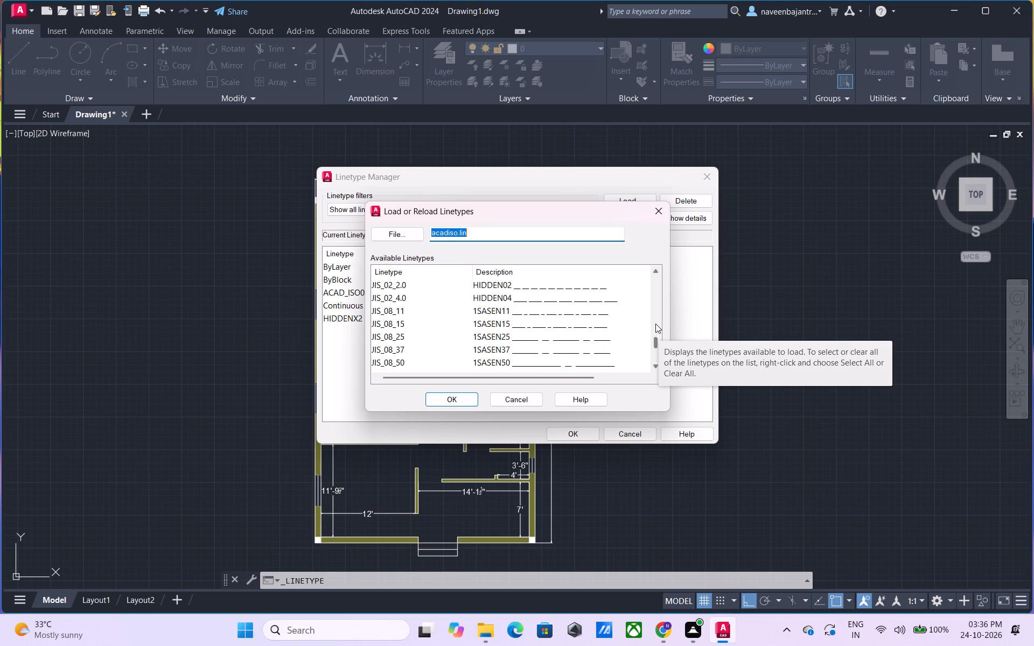
scroll(655, 324, "up", 2)
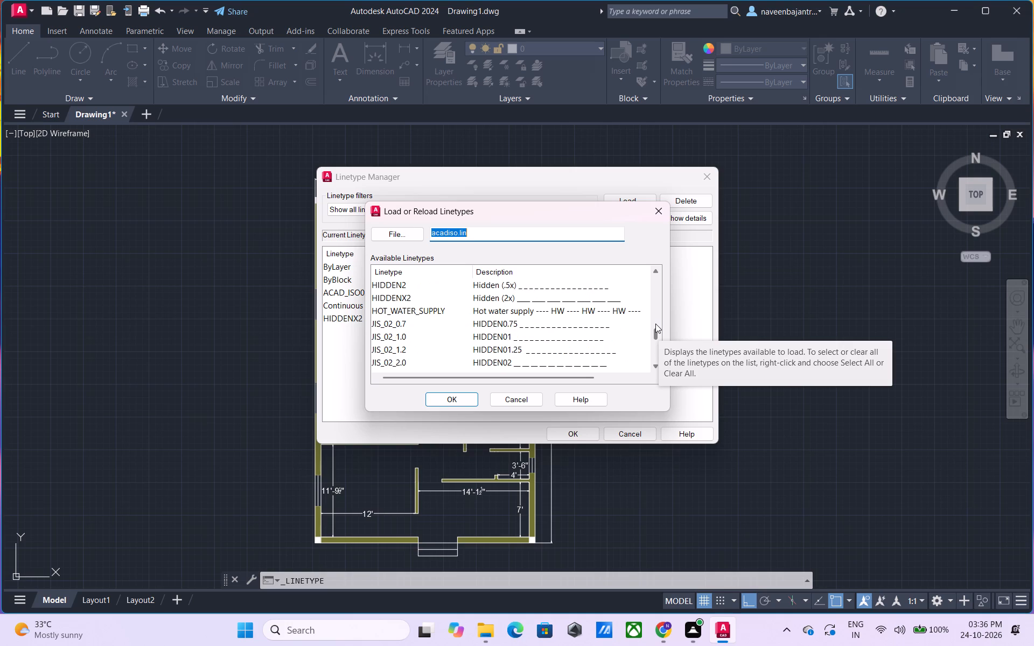
scroll(655, 324, "up", 1)
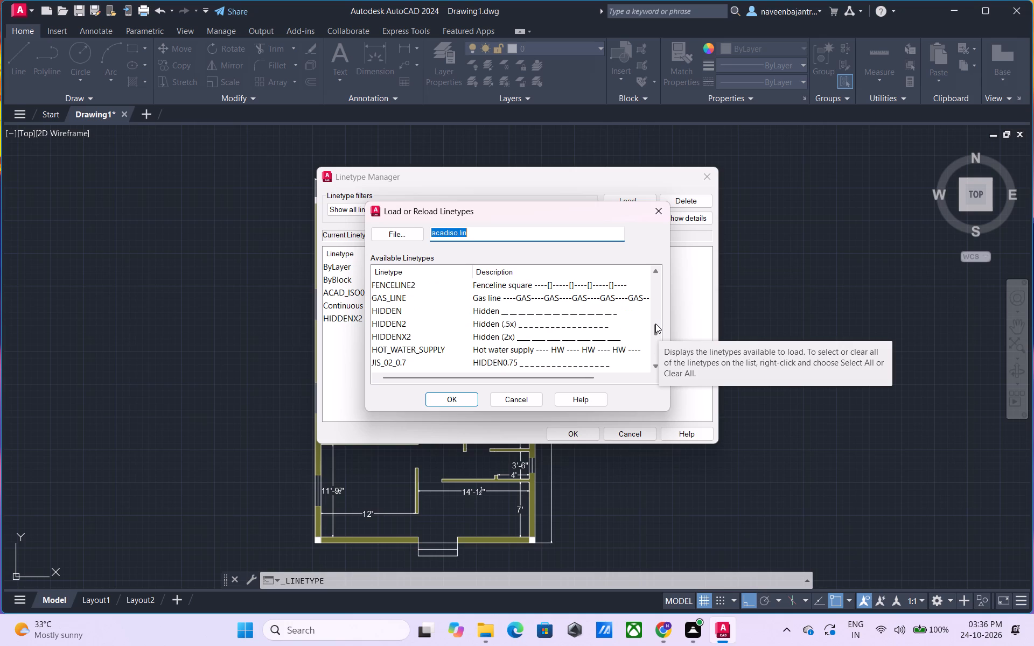
scroll(655, 324, "up", 1)
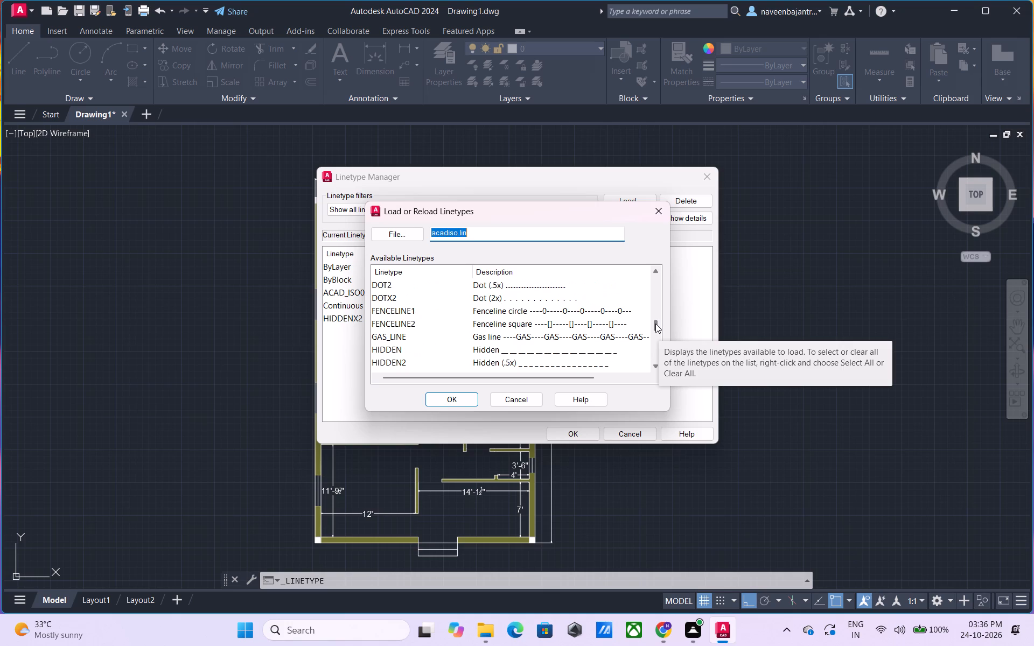
scroll(655, 324, "up", 1)
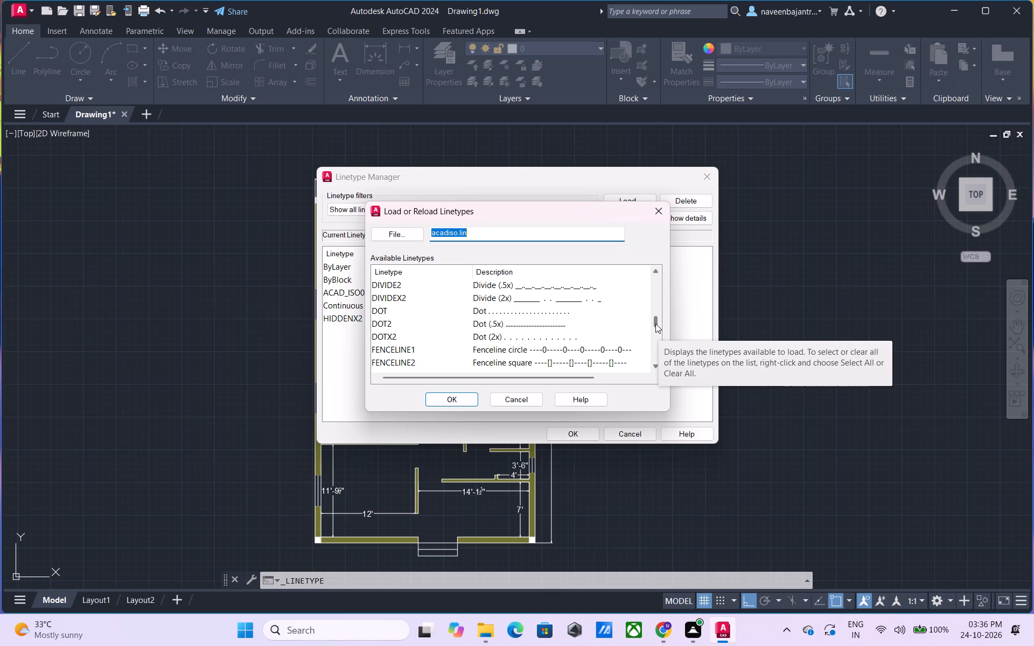
scroll(655, 324, "up", 1)
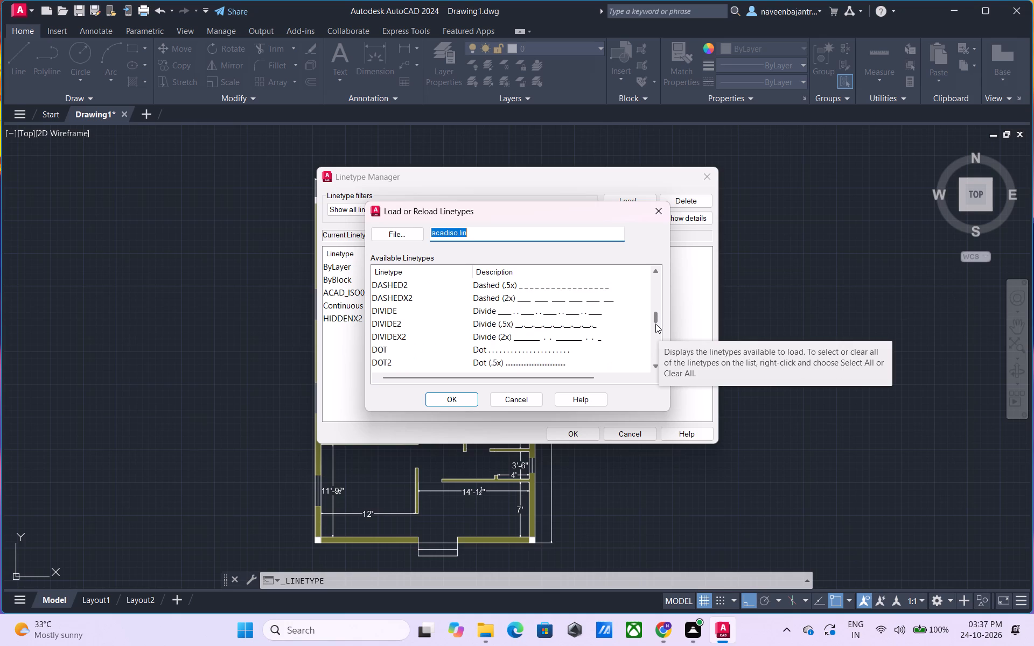
scroll(655, 324, "up", 1)
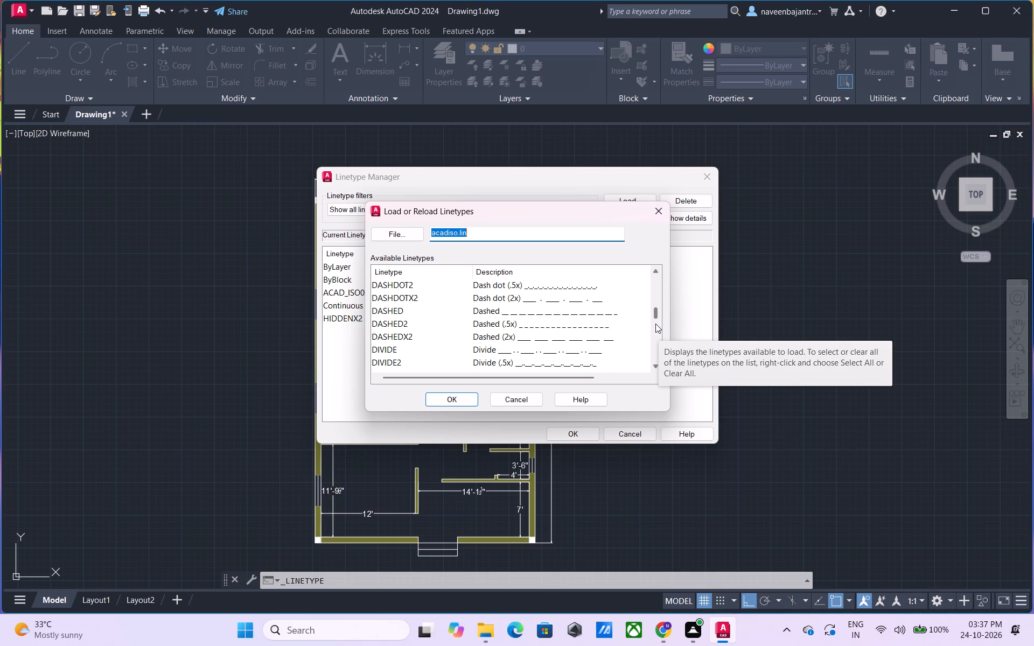
scroll(655, 324, "up", 2)
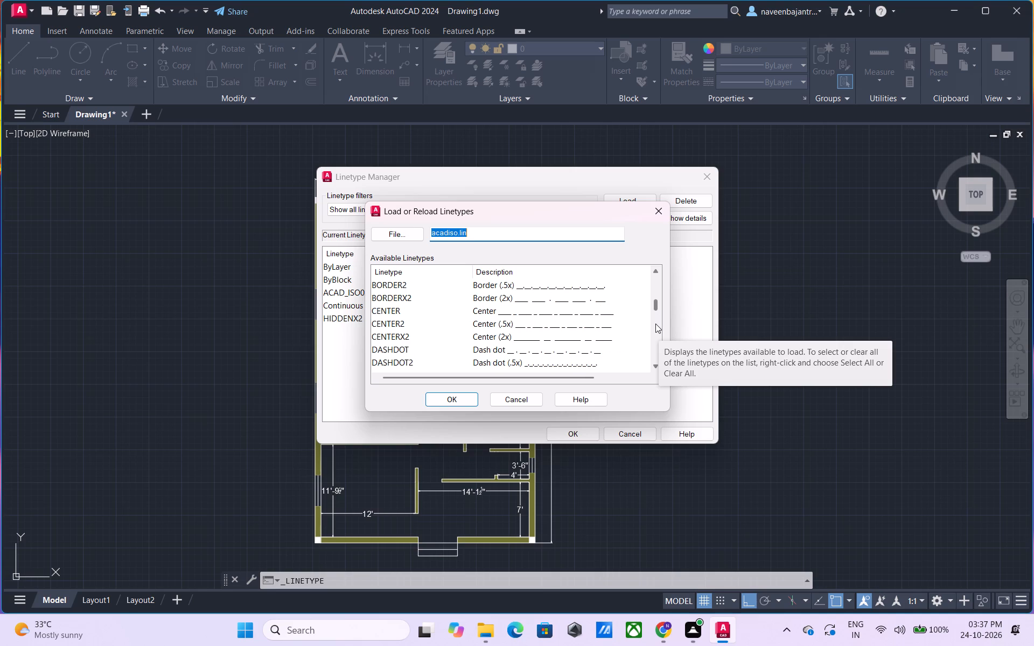
scroll(655, 324, "up", 1)
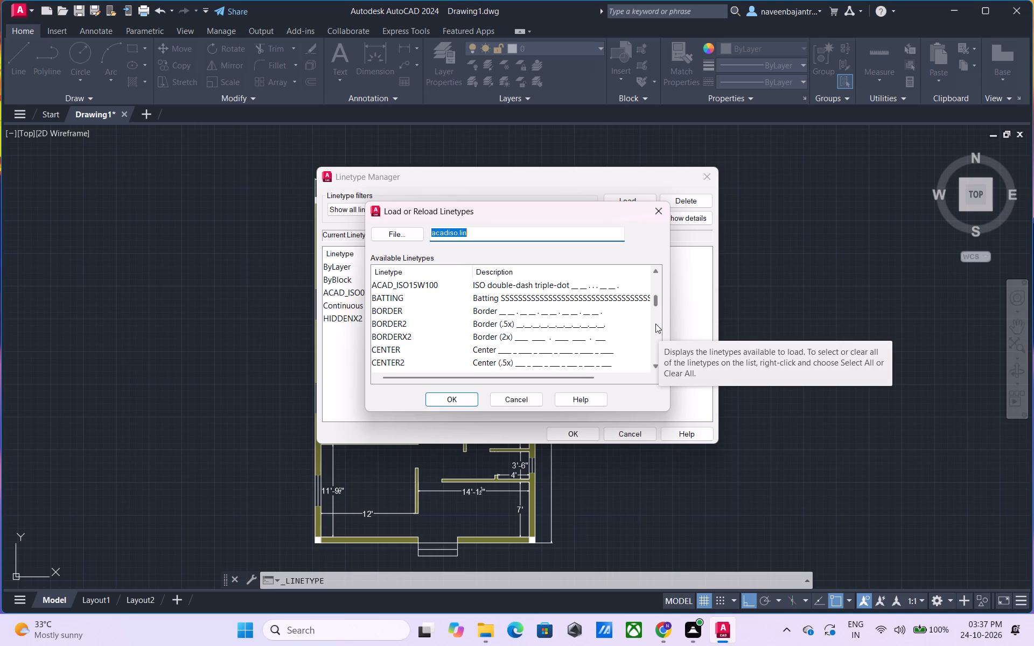
scroll(655, 324, "up", 2)
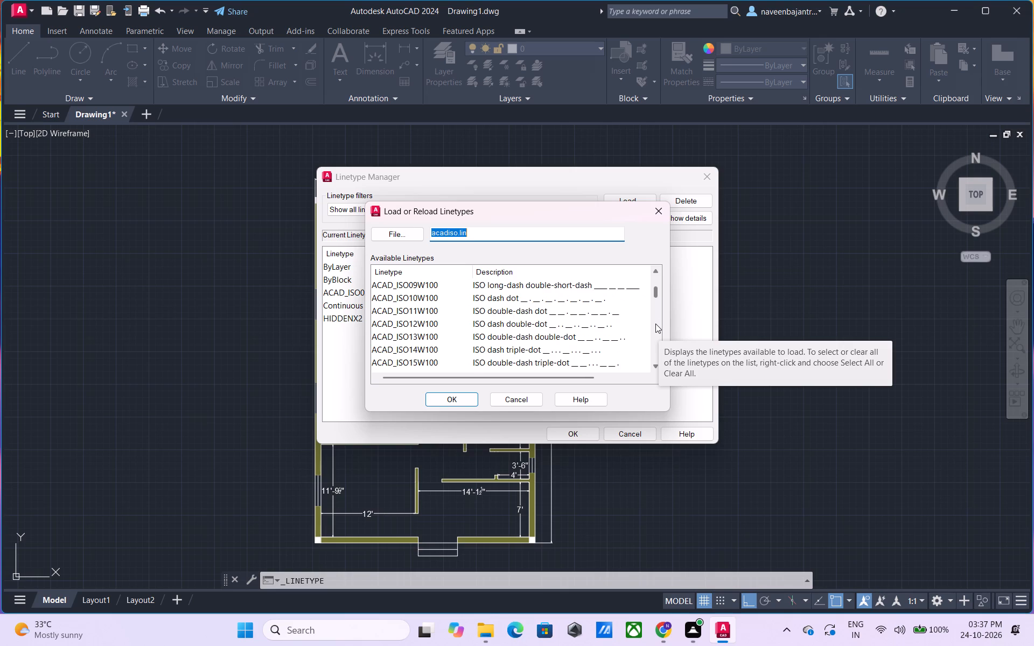
scroll(655, 324, "up", 5)
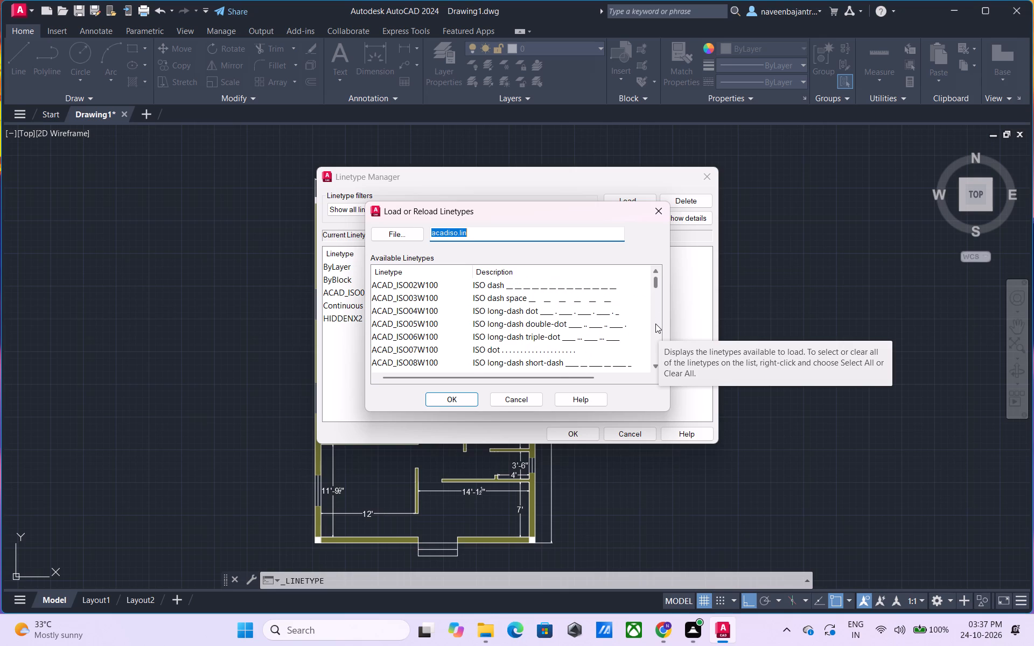
scroll(655, 324, "down", 1)
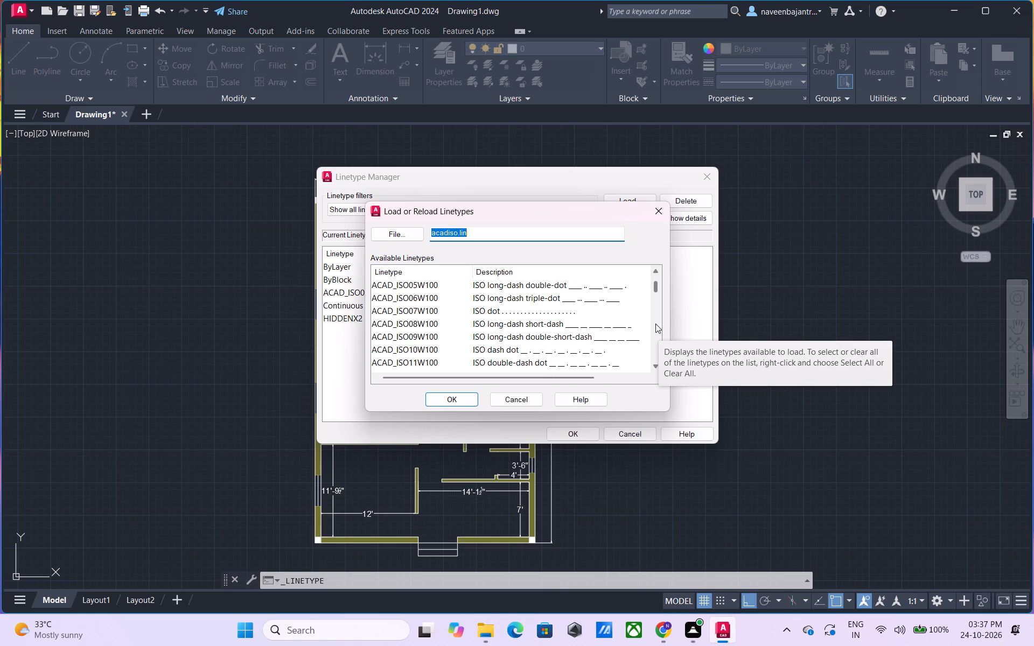
scroll(655, 324, "down", 2)
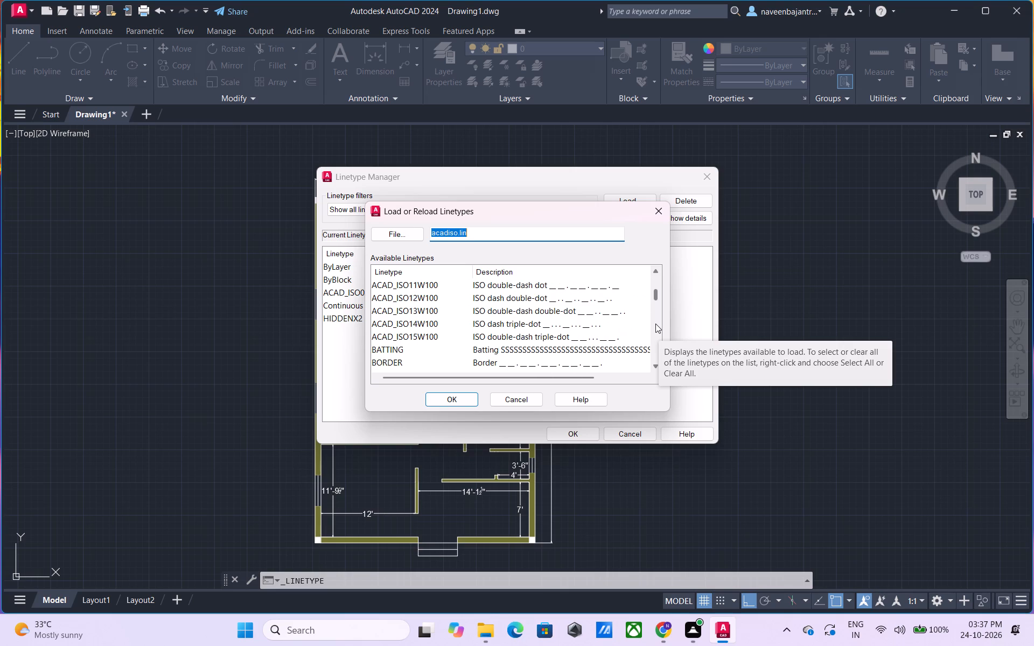
Load the CENTER2 linetype from acadiso.lin into the drawing and close the linetype manager.
scroll(655, 324, "down", 1)
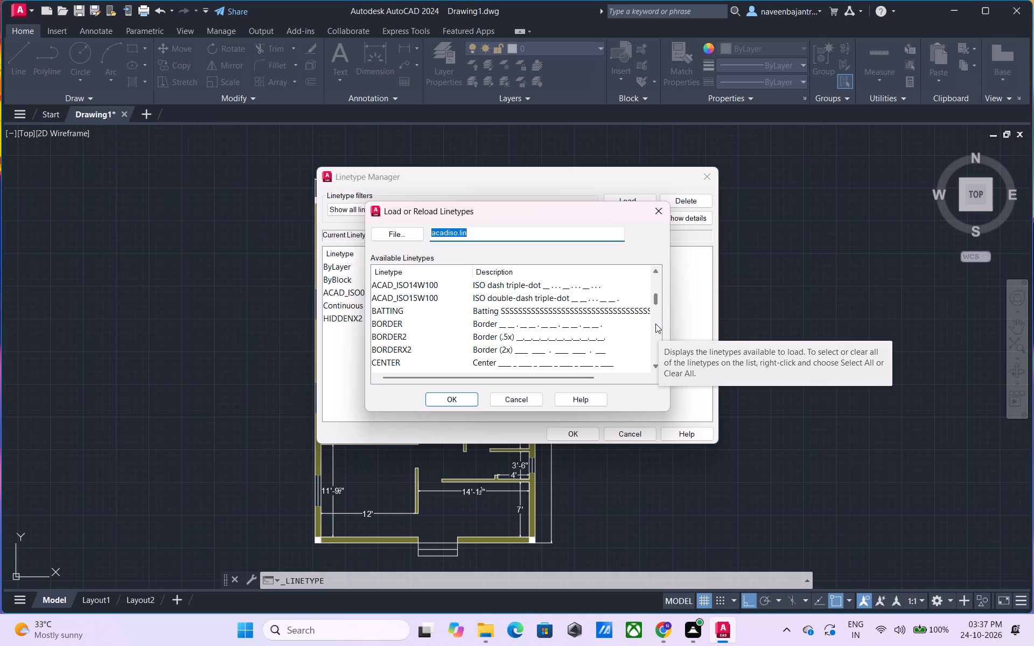
scroll(655, 324, "down", 1)
left_click(559, 341)
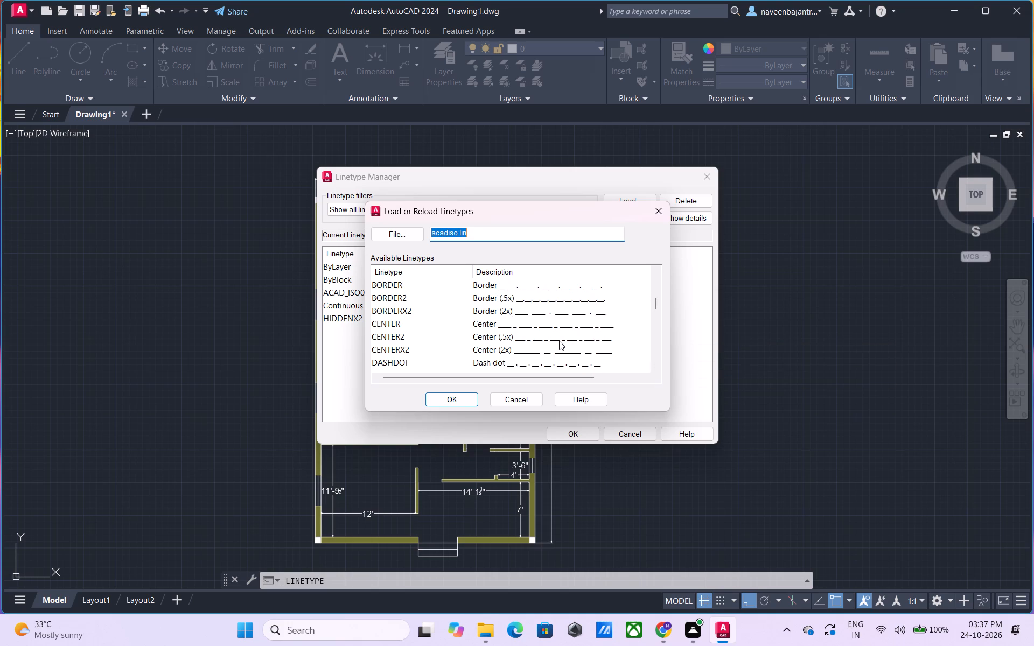
left_click(450, 401)
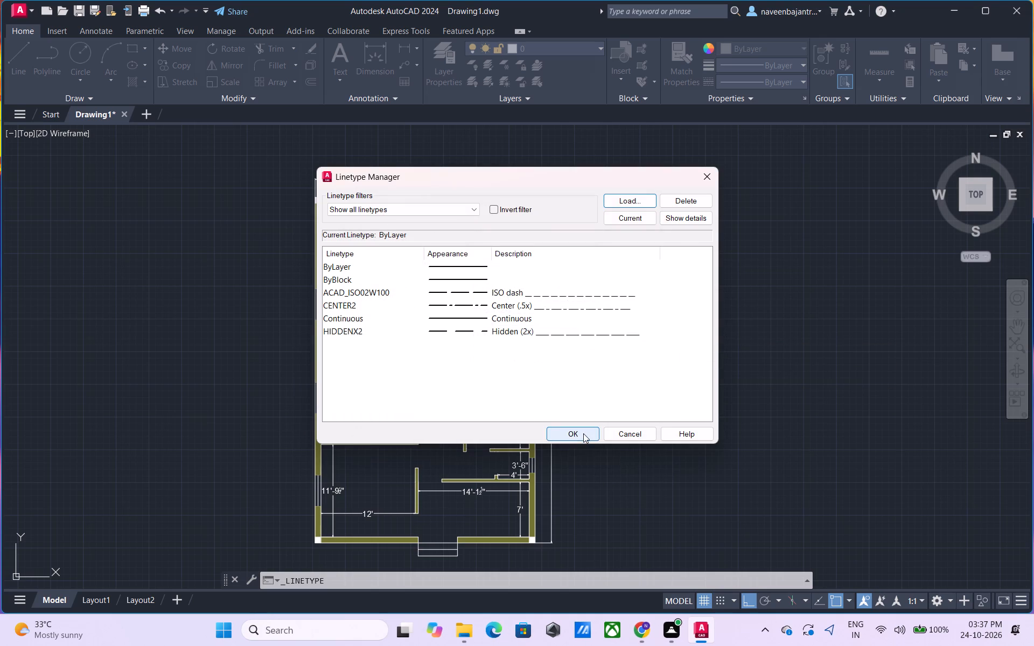
left_click(583, 433)
Add the multiline text KITCHEN, 7" high, in the clear floor area enclosed by the kitchen counter.
middle_click_drag(604, 397, 654, 363)
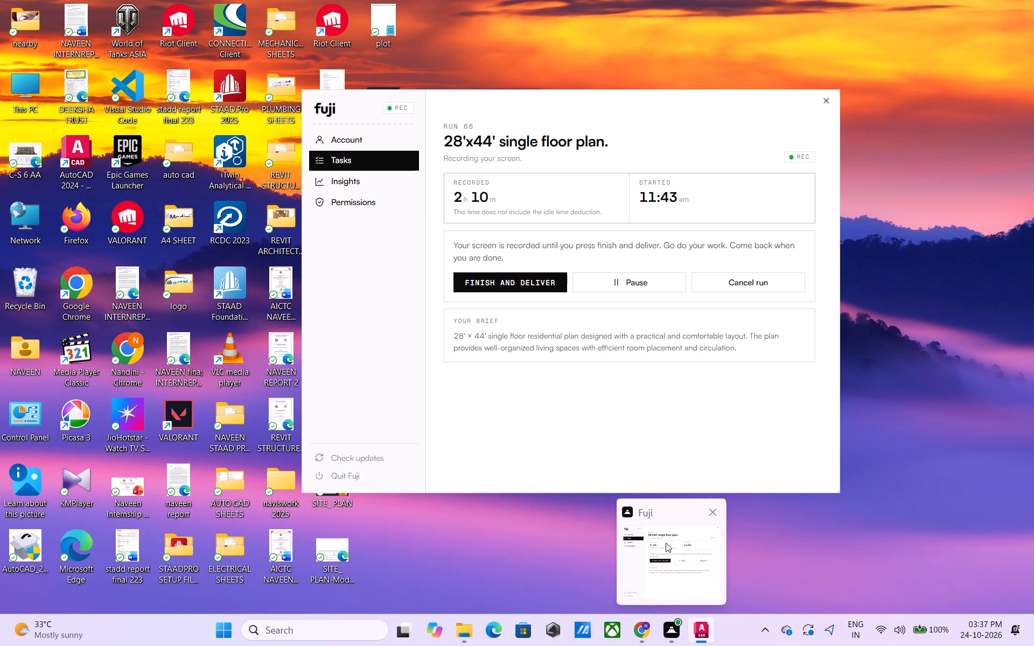
middle_click_drag(641, 392, 645, 391)
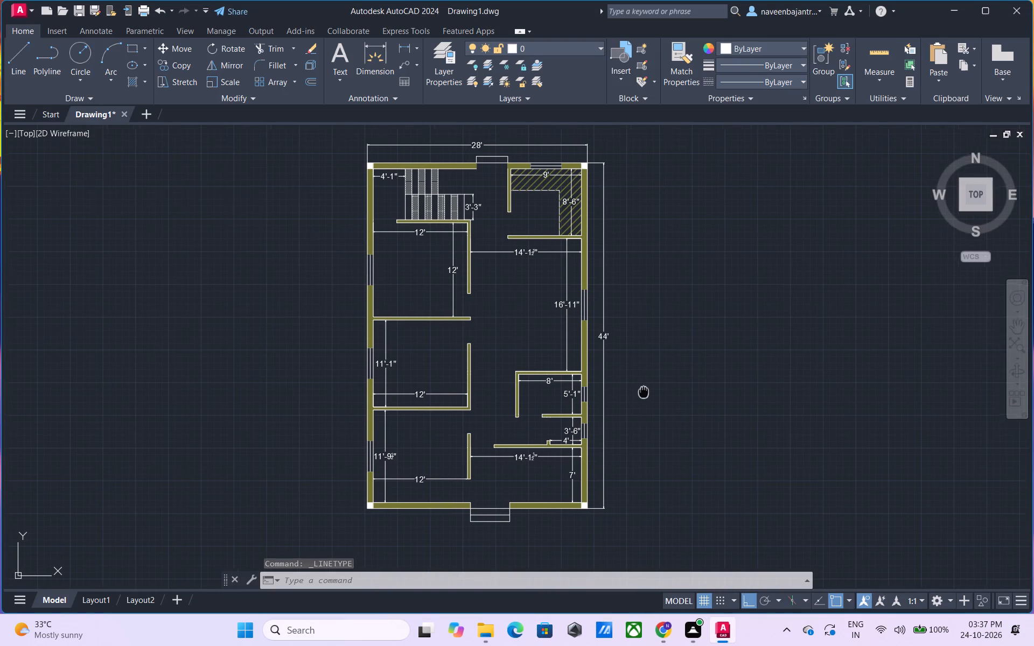
middle_click_drag(645, 391, 672, 390)
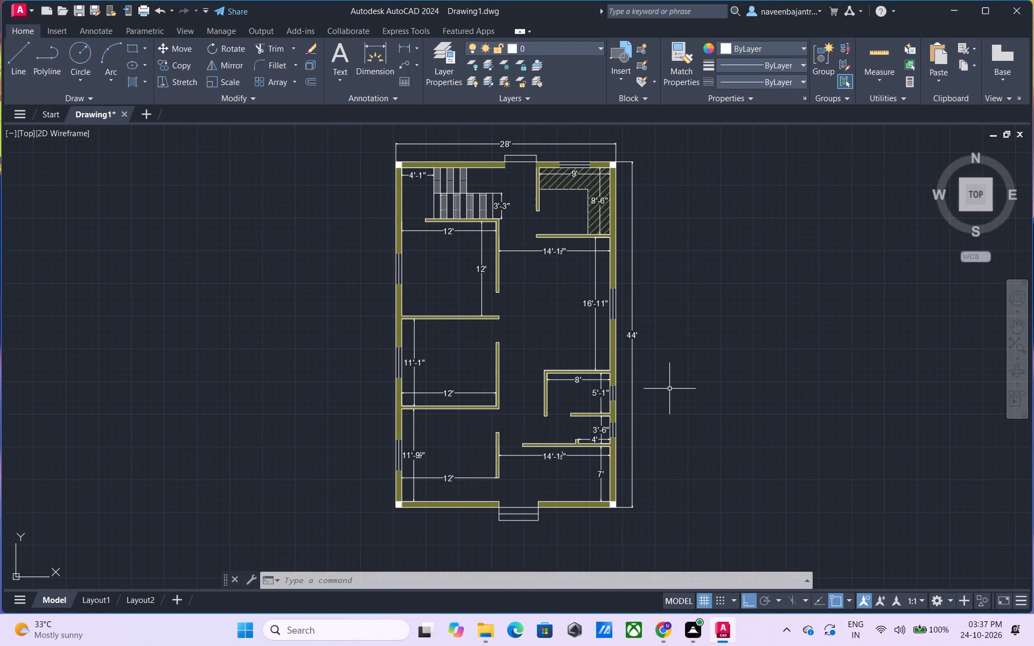
left_click(332, 53)
scroll(541, 193, "up", 2)
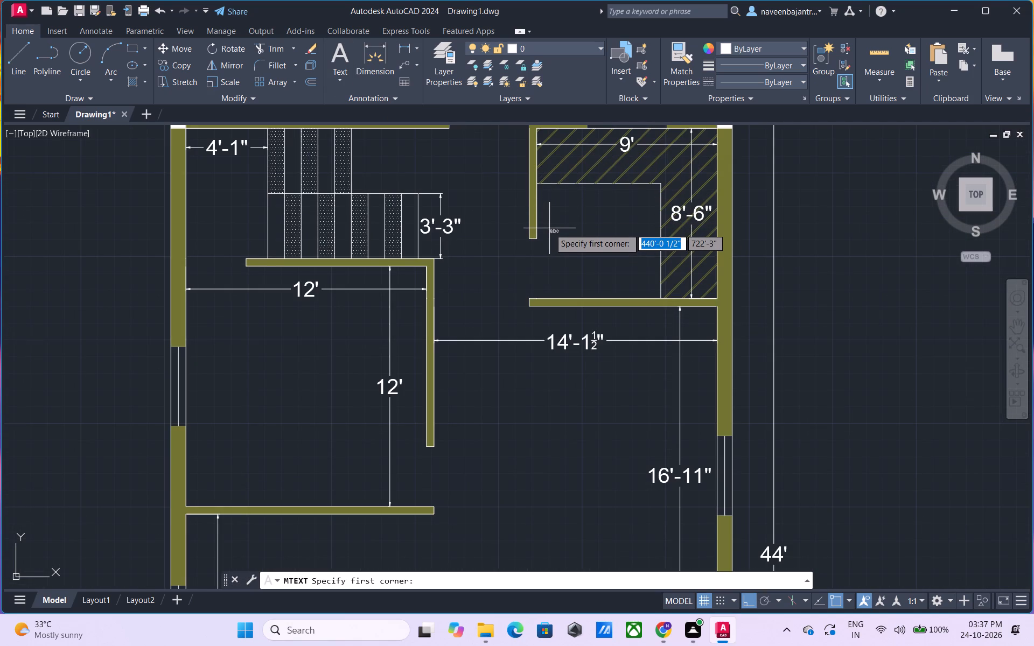
left_click(544, 216)
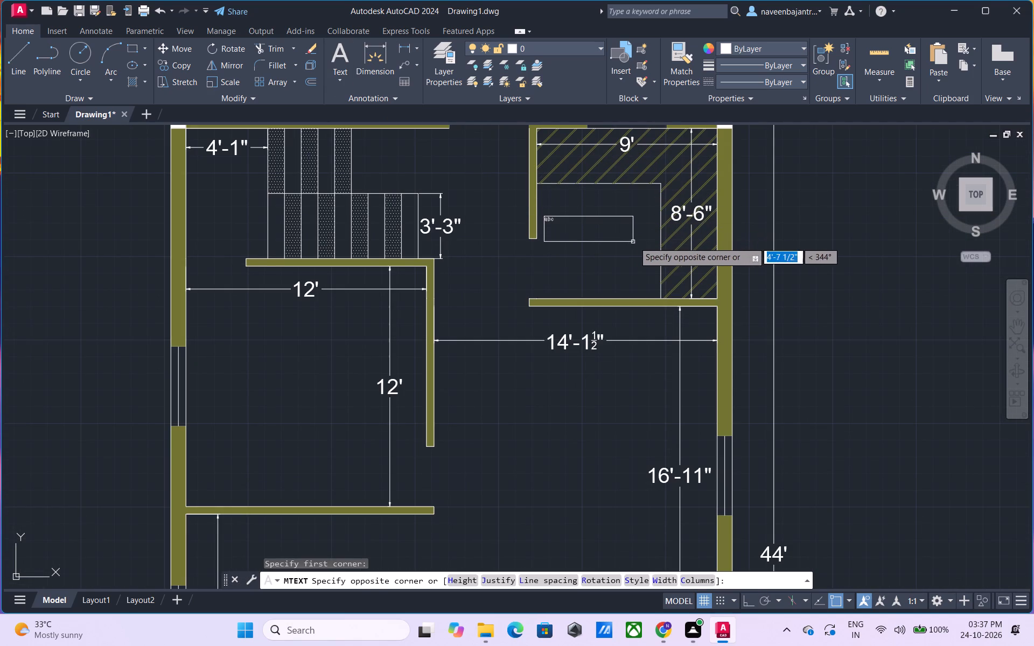
left_click(651, 247)
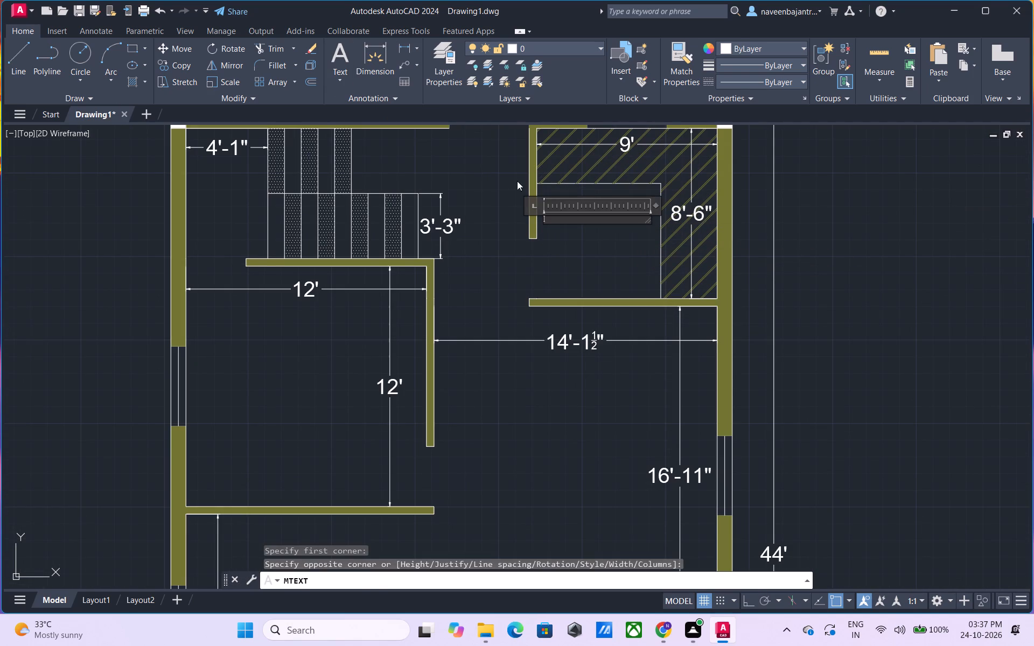
left_click(163, 68)
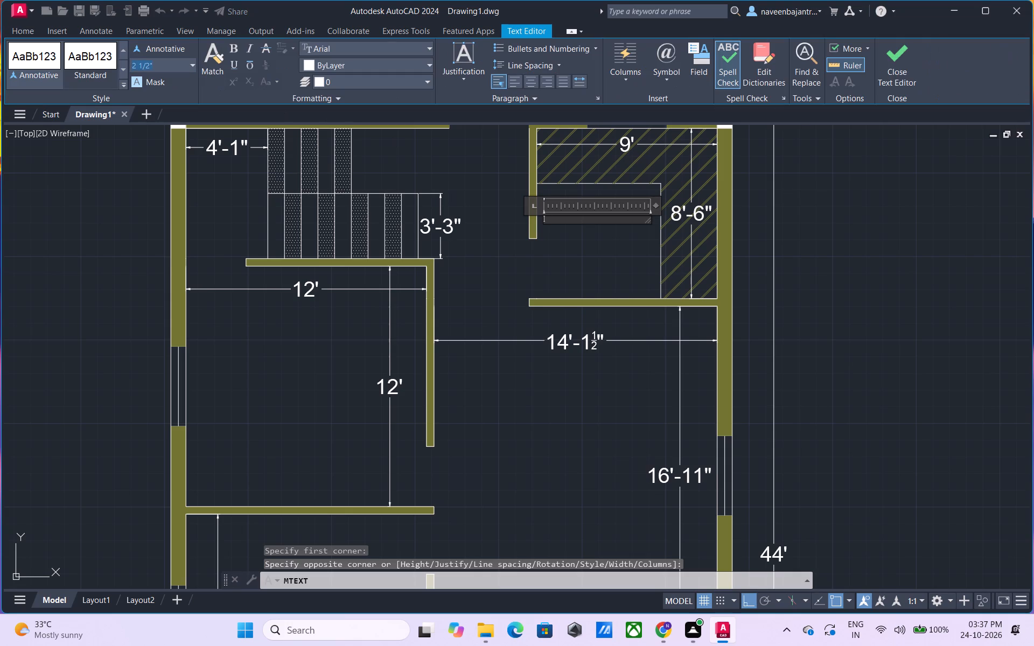
type("7\"")
key("Return")
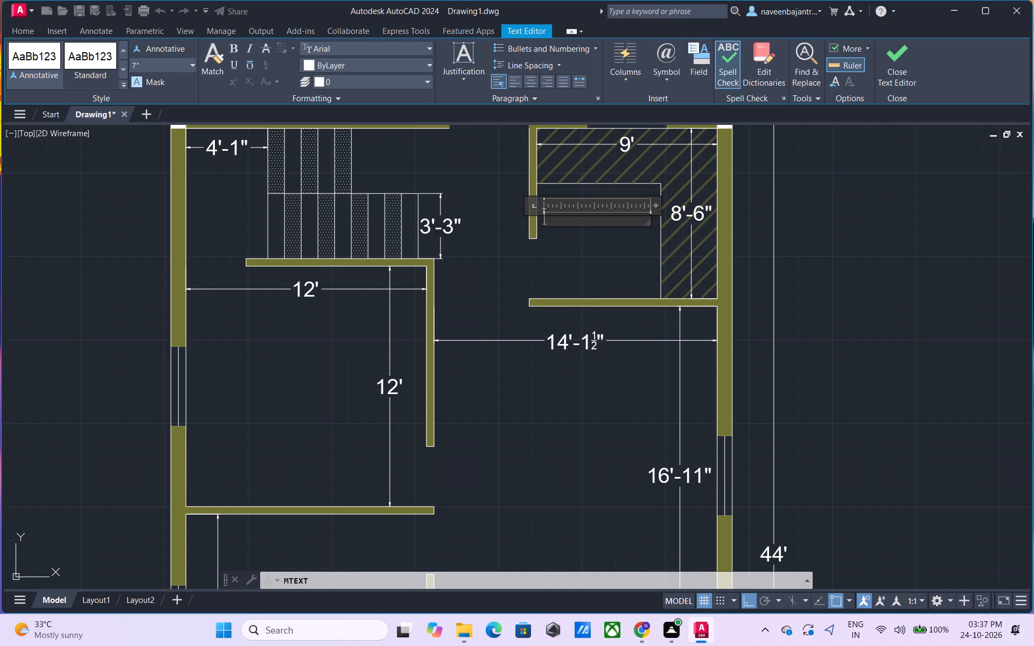
type("ki")
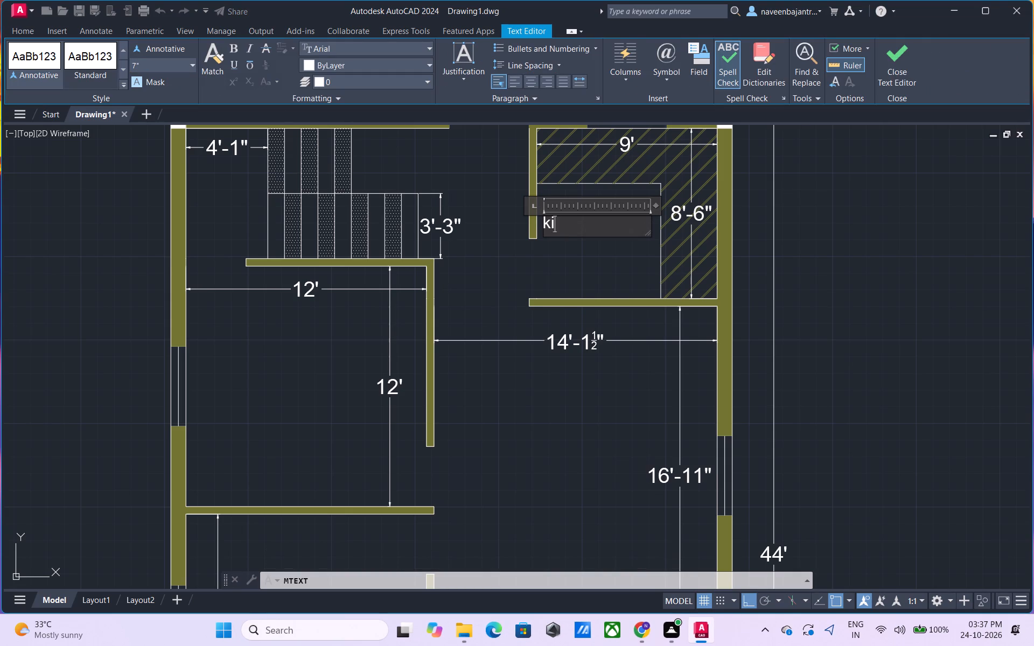
key("BackSpace")
key("BackSpace")
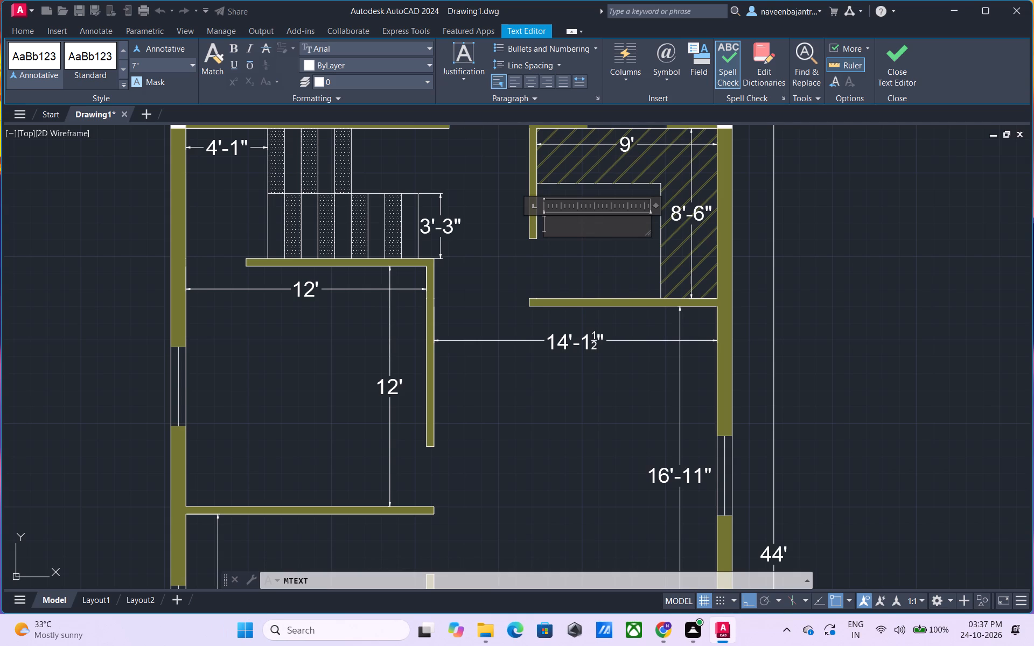
type("KITCHEN")
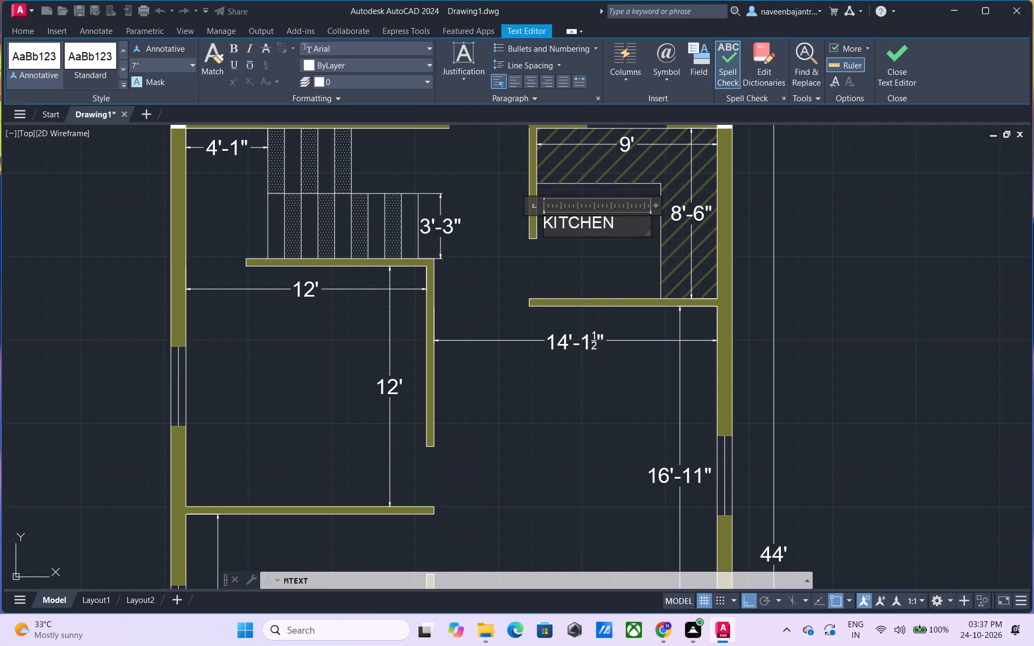
Centre the KITCHEN label within its text box, make it bold and finish the text.
left_click_drag(619, 221, 606, 221)
left_click_drag(606, 221, 524, 221)
left_click(532, 85)
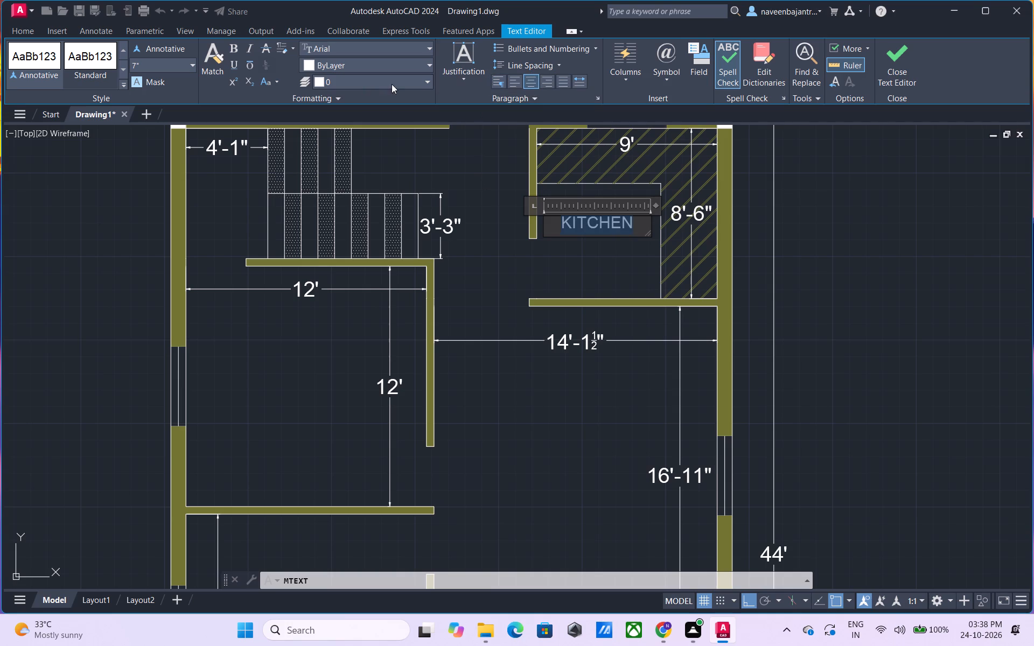
left_click(230, 44)
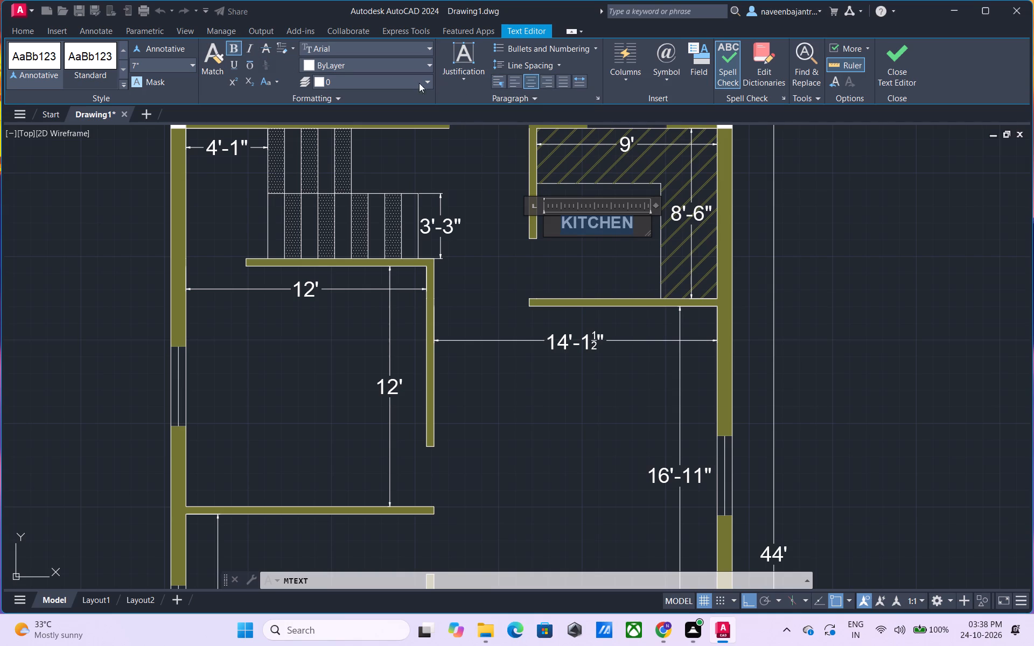
left_click(884, 62)
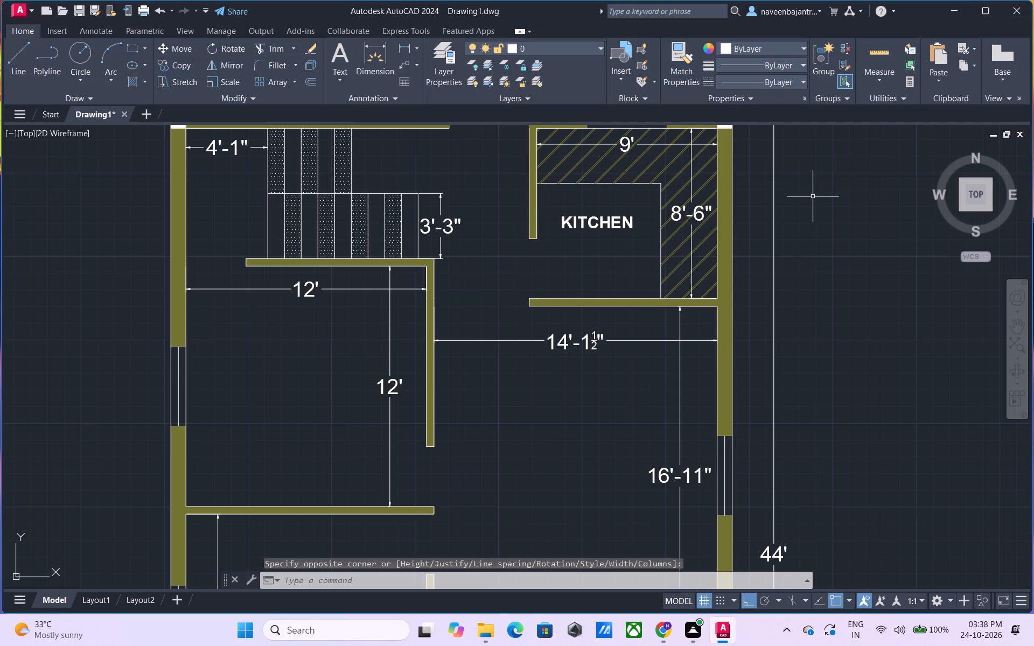
Add multiline text reading BED ROOM on two lines, 7" high, in the 12' by 12' room beside the staircase.
left_click(333, 51)
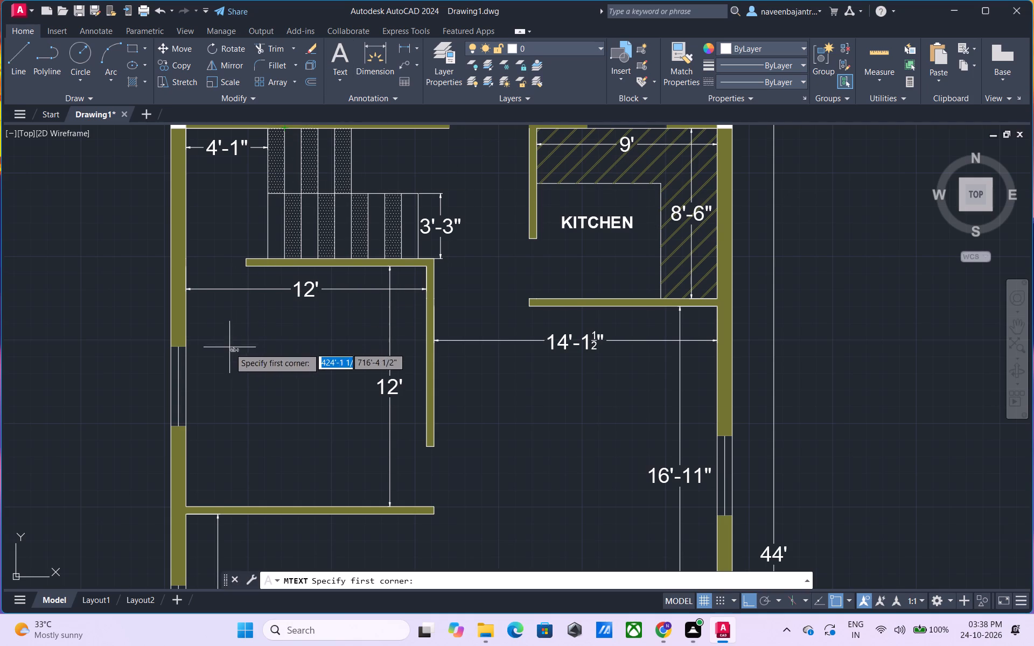
left_click(221, 363)
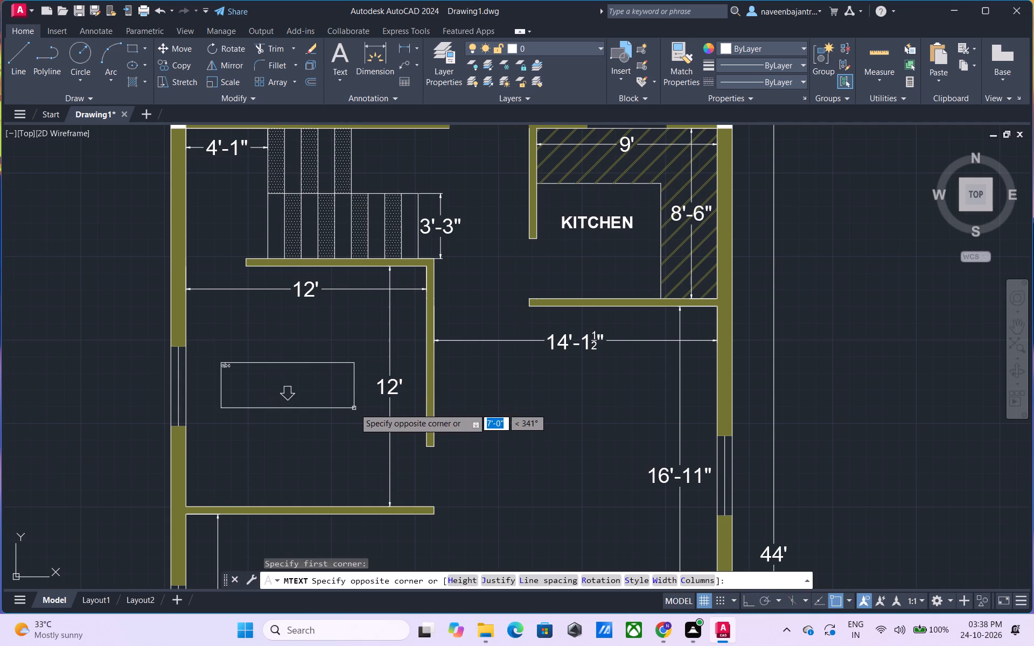
left_click(354, 408)
left_click(165, 63)
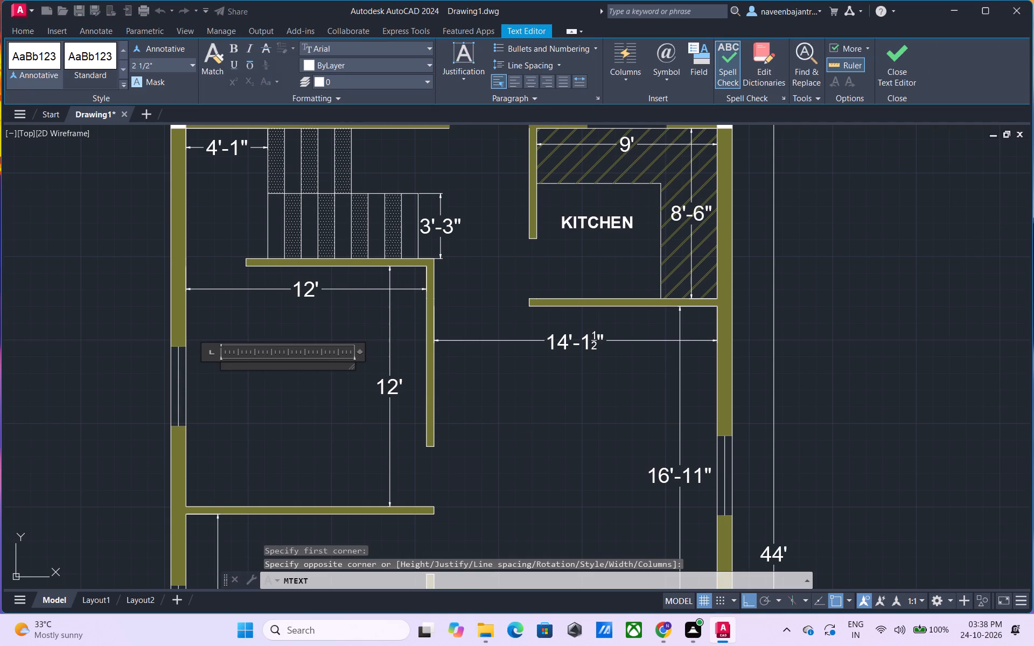
key("7")
key("shift+quotedbl")
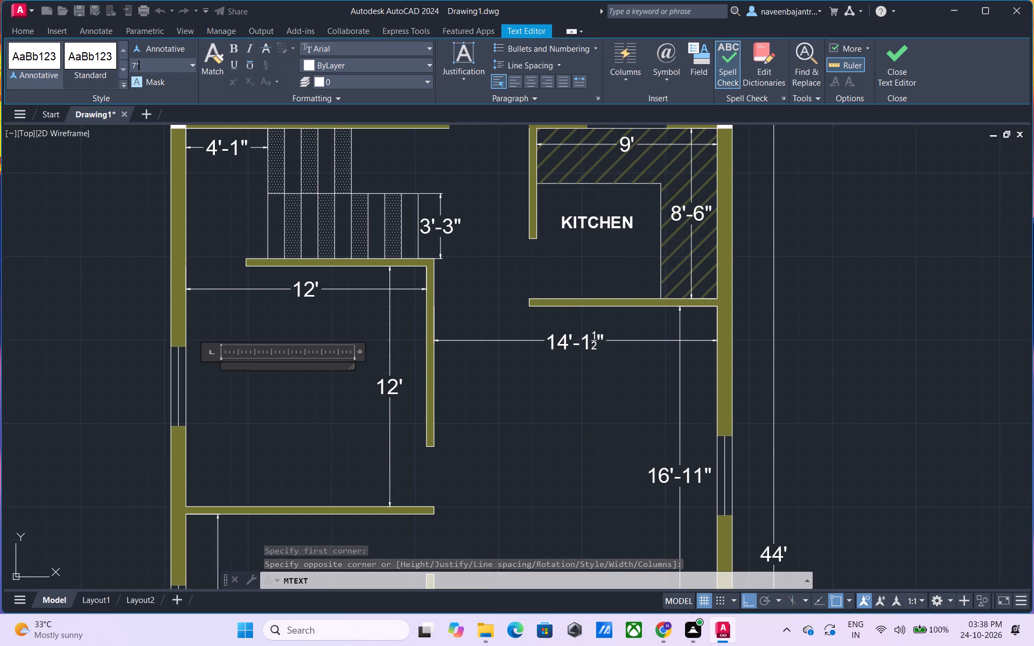
key("Return")
key("b")
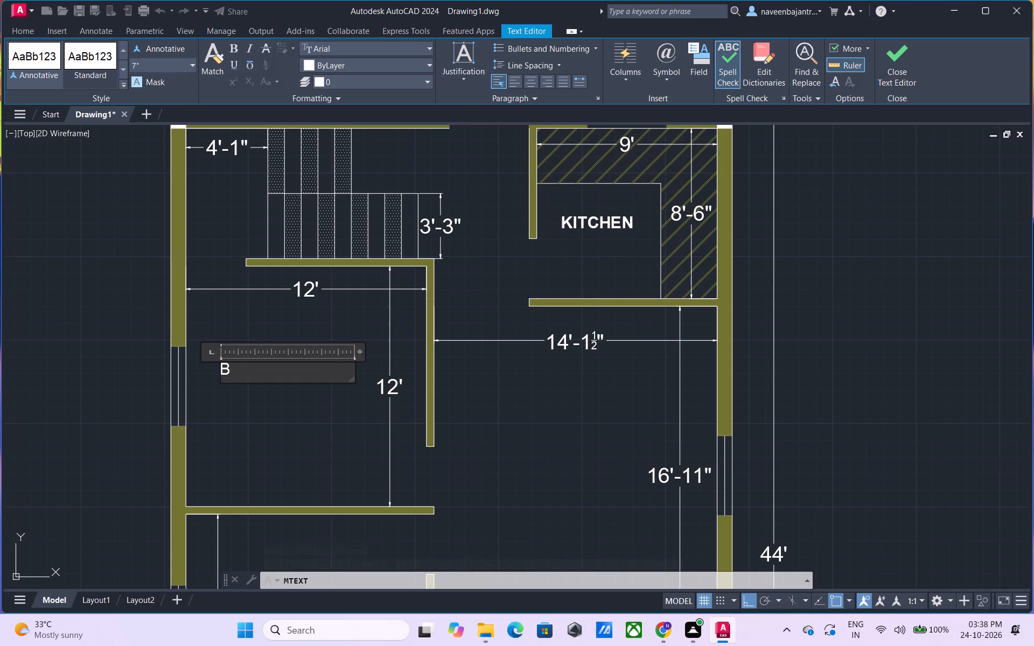
type("ED")
key("Return")
type("ROOM")
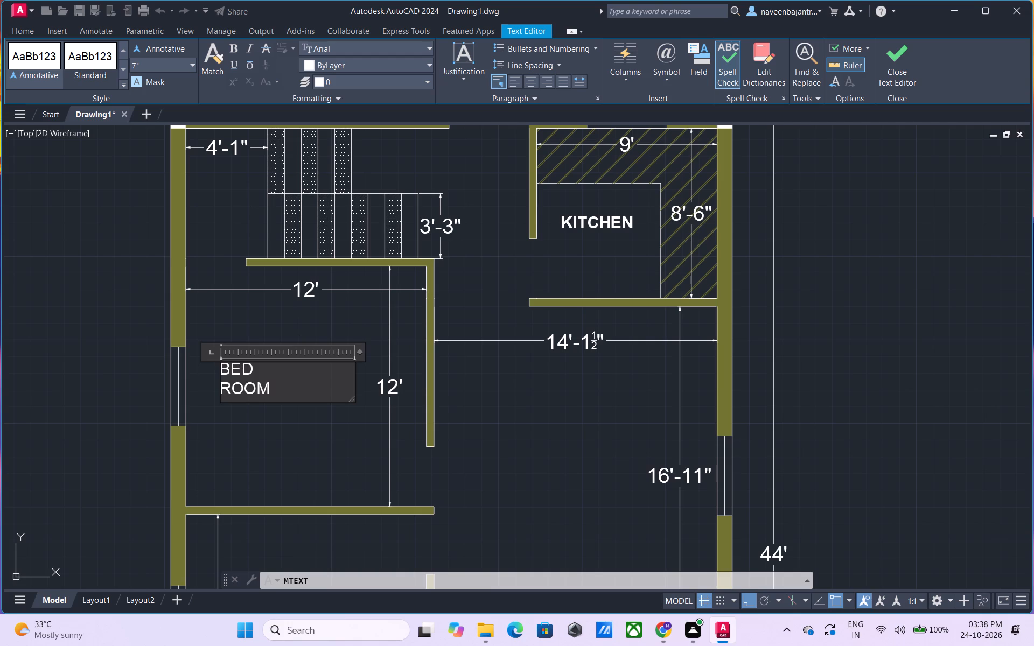
Centre both lines of the BED ROOM label, make them bold and finish the text.
left_click_drag(282, 383, 201, 363)
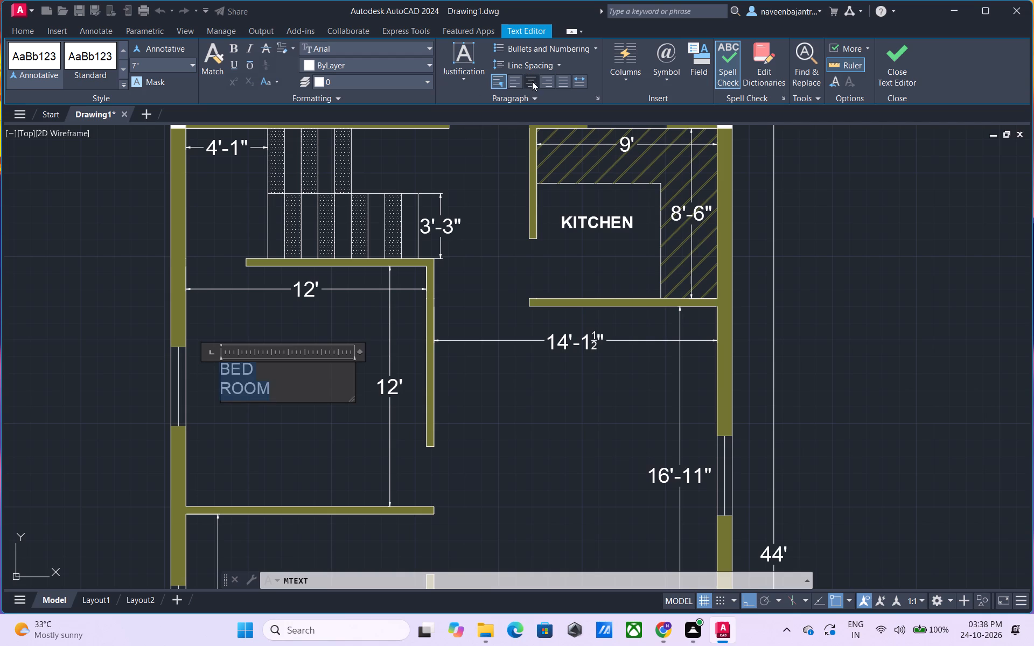
left_click(534, 81)
left_click(229, 51)
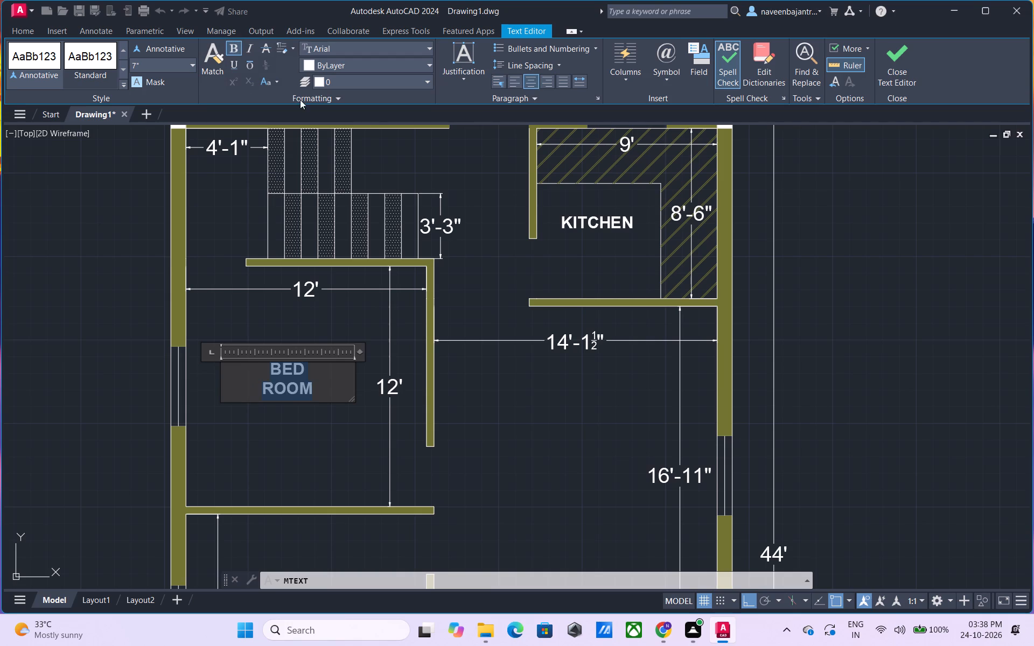
left_click(909, 63)
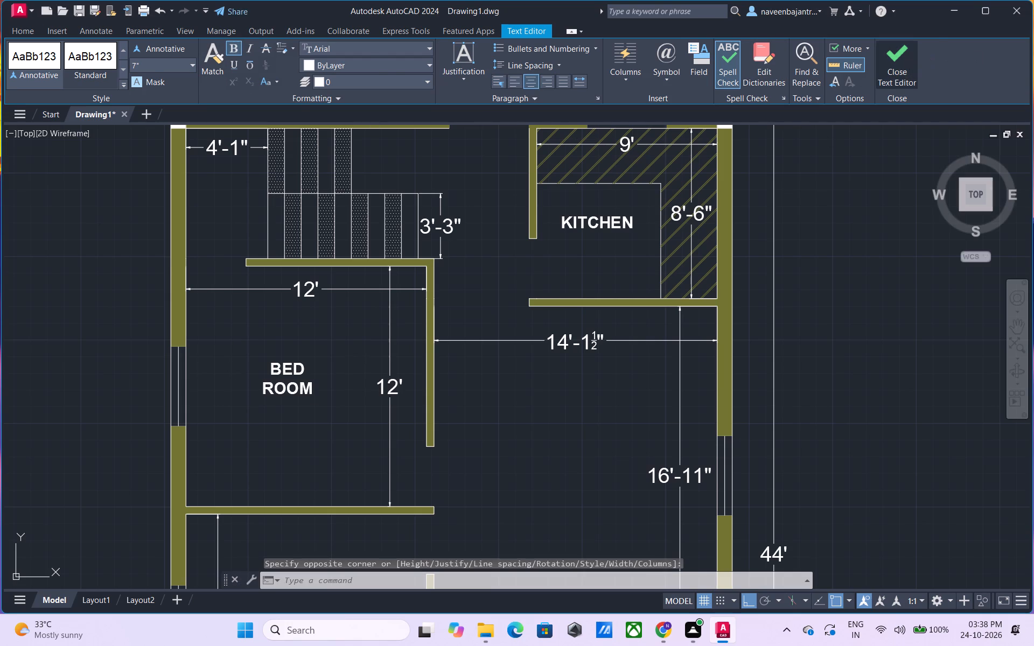
Set the text height of the whole BED ROOM label to 9".
scroll(583, 285, "down", 1)
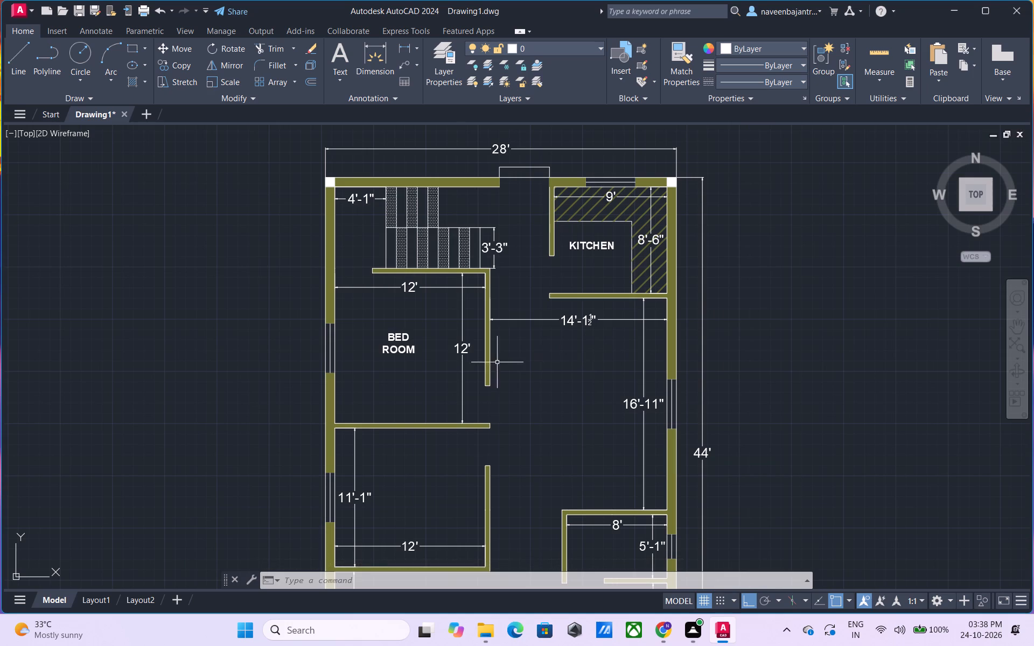
double_click(412, 350)
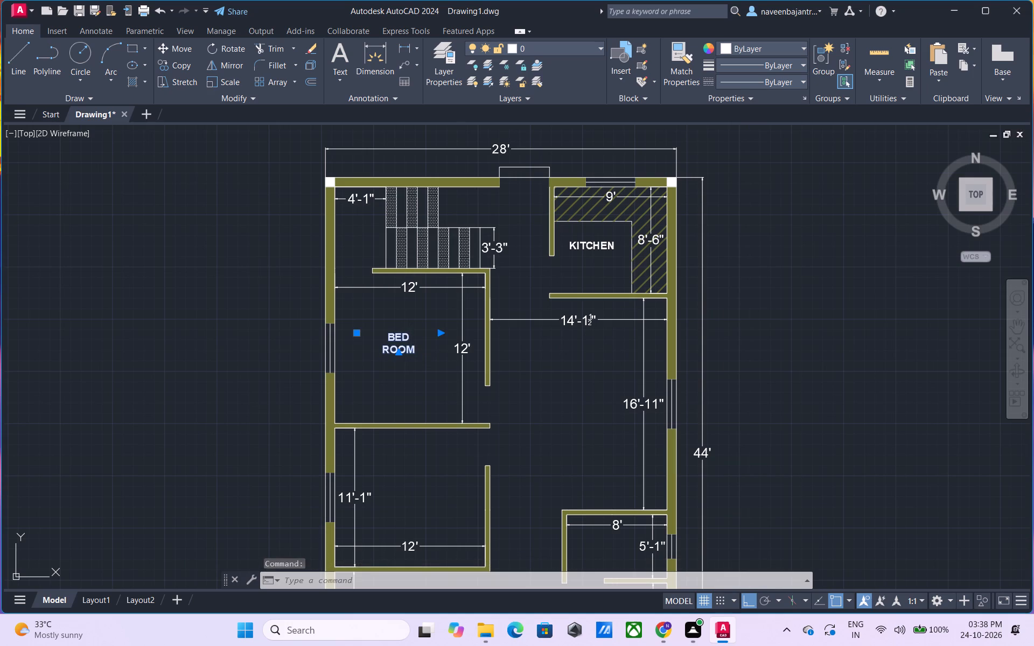
left_click_drag(422, 349, 360, 335)
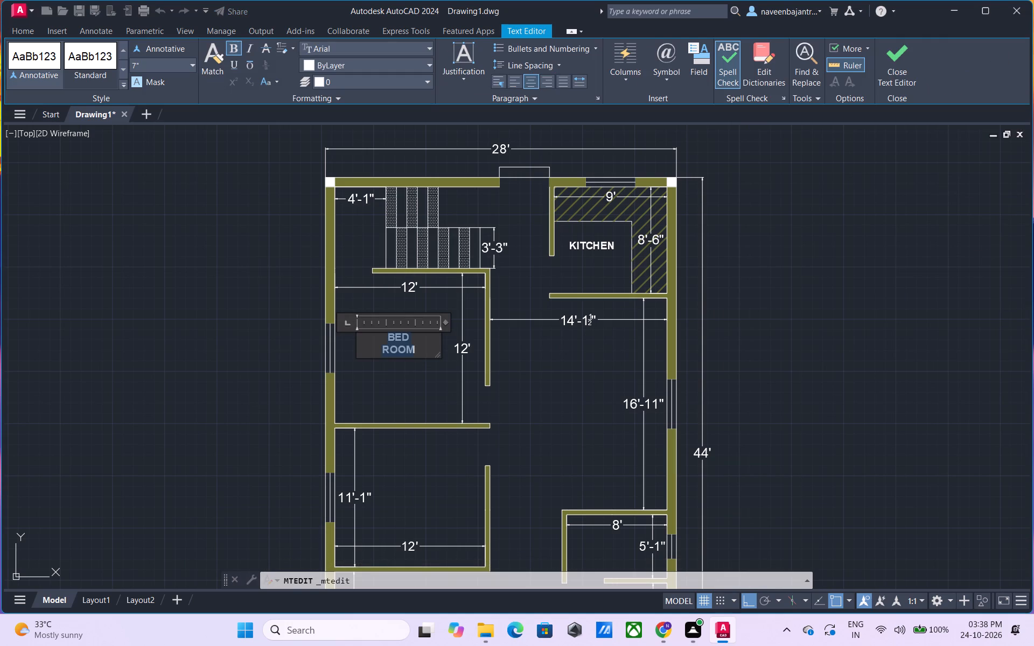
left_click(155, 66)
key("9")
key("shift+quotedbl")
key("Return")
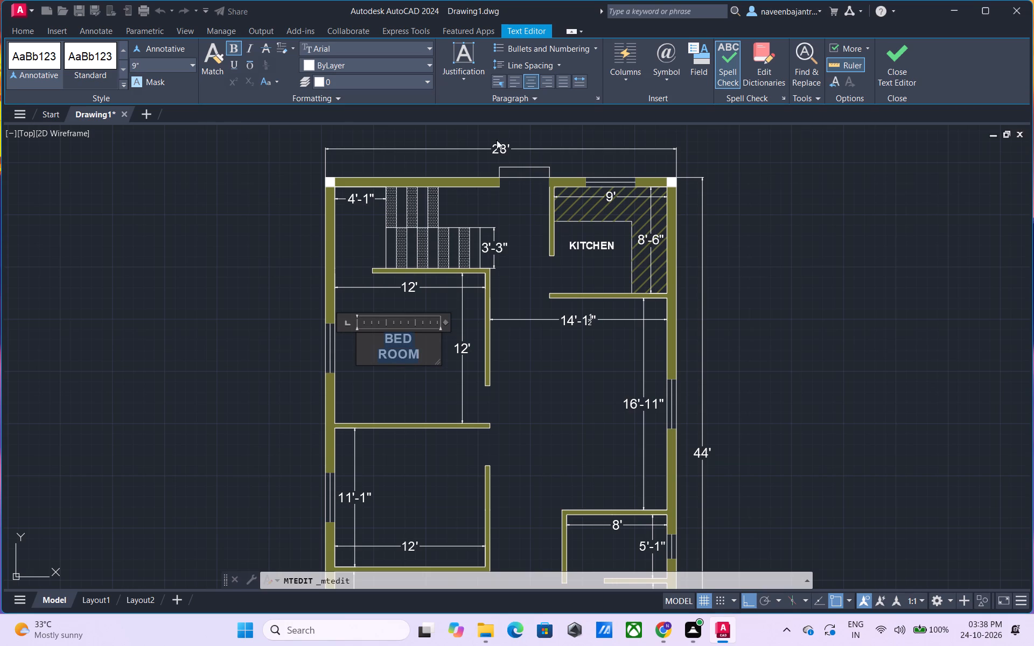
left_click(879, 73)
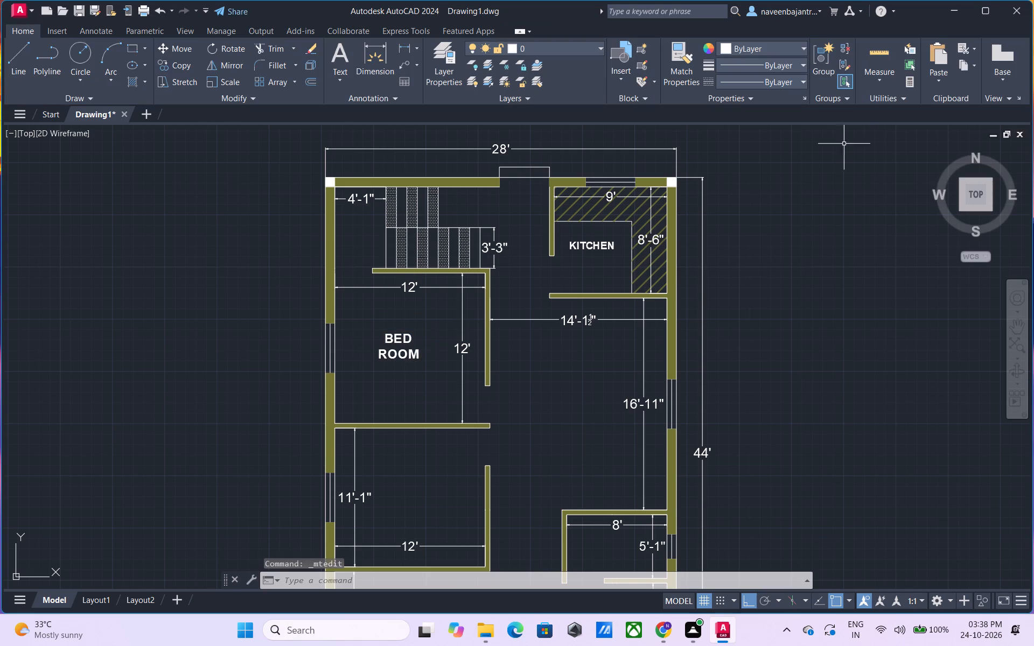
Set the KITCHEN label's text height to 9" and finish the text.
double_click(599, 247)
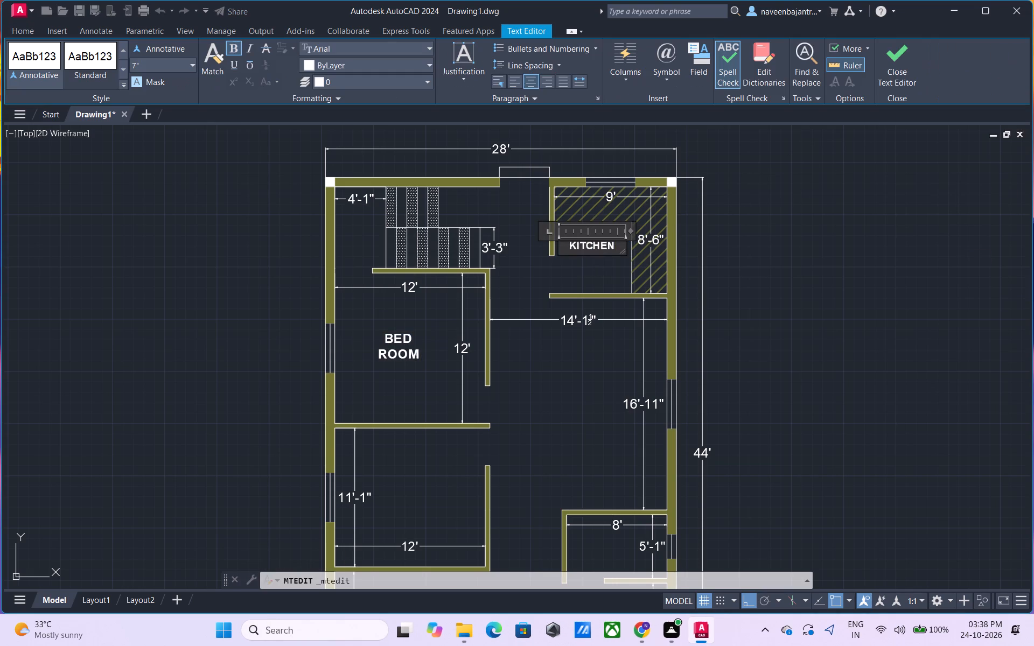
left_click_drag(620, 247, 522, 247)
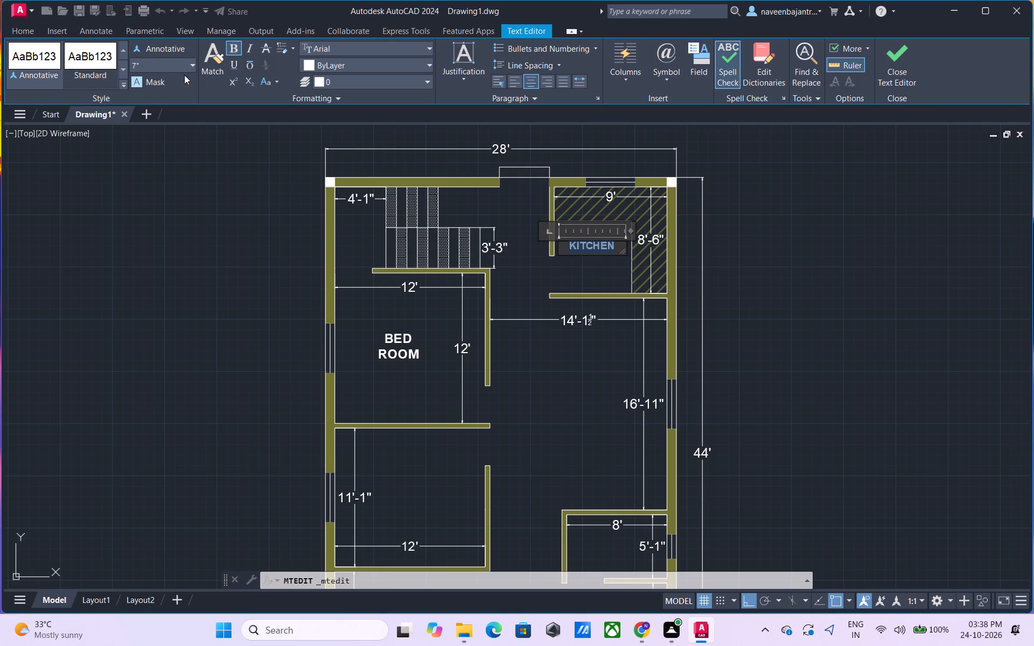
left_click(174, 68)
key("9")
key("shift+quotedbl")
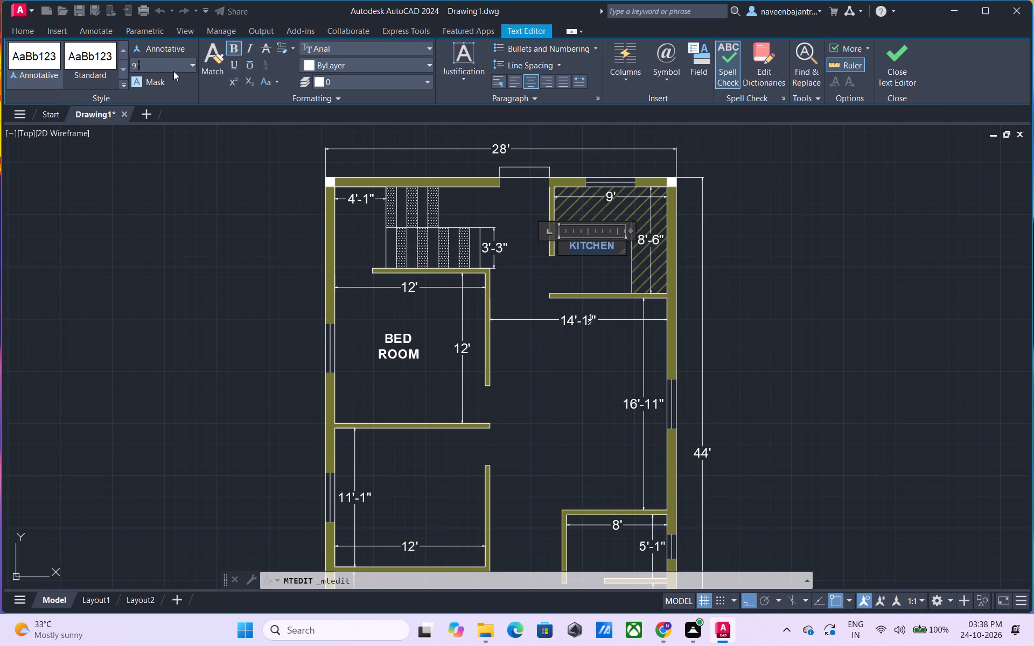
key("Return")
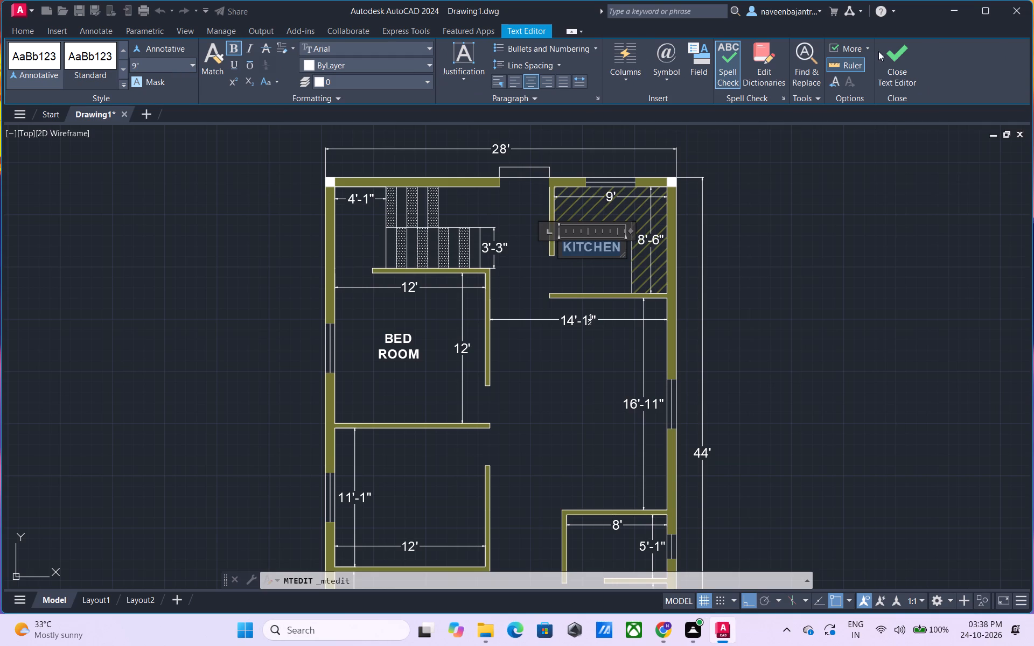
left_click(884, 53)
Add multiline text reading HALL and DINNING on two lines, 9" high, in the open area below the kitchen.
middle_click_drag(785, 268, 787, 235)
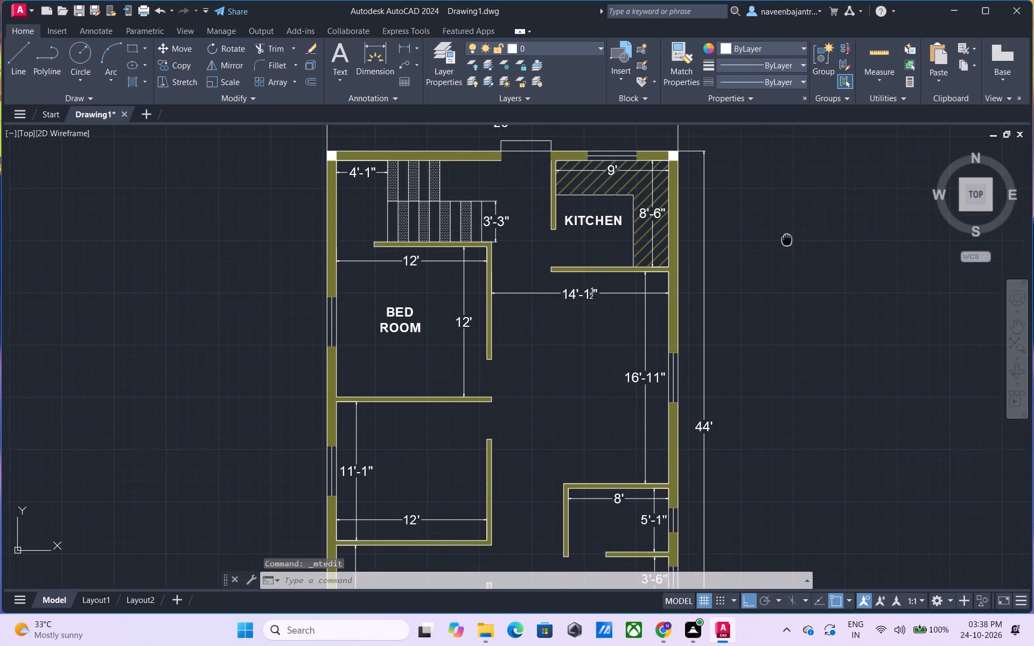
middle_click_drag(787, 235, 788, 220)
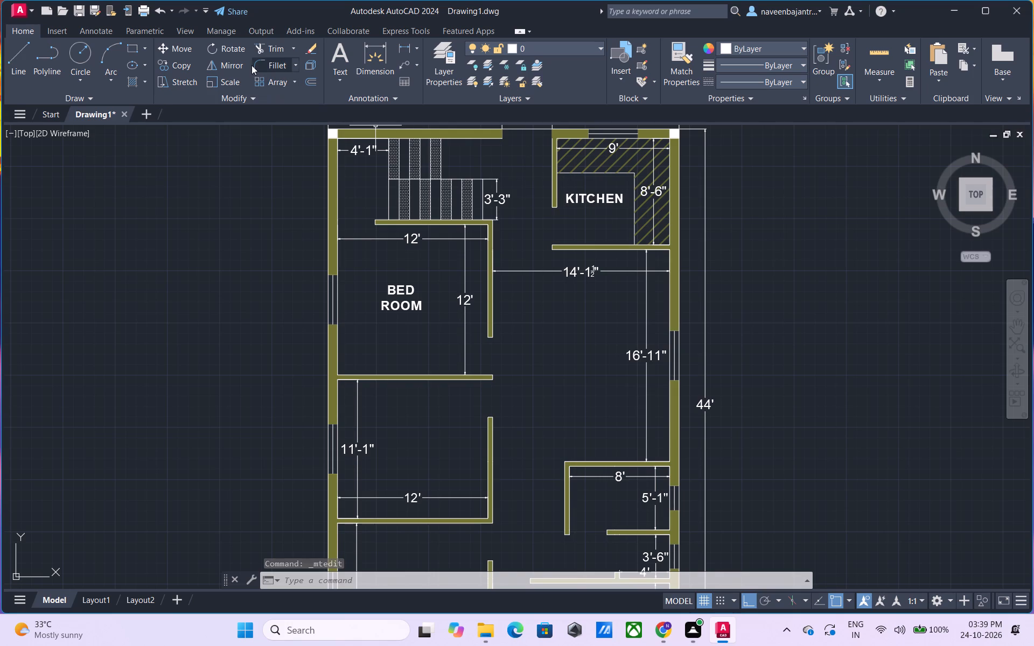
key("Escape")
left_click(344, 57)
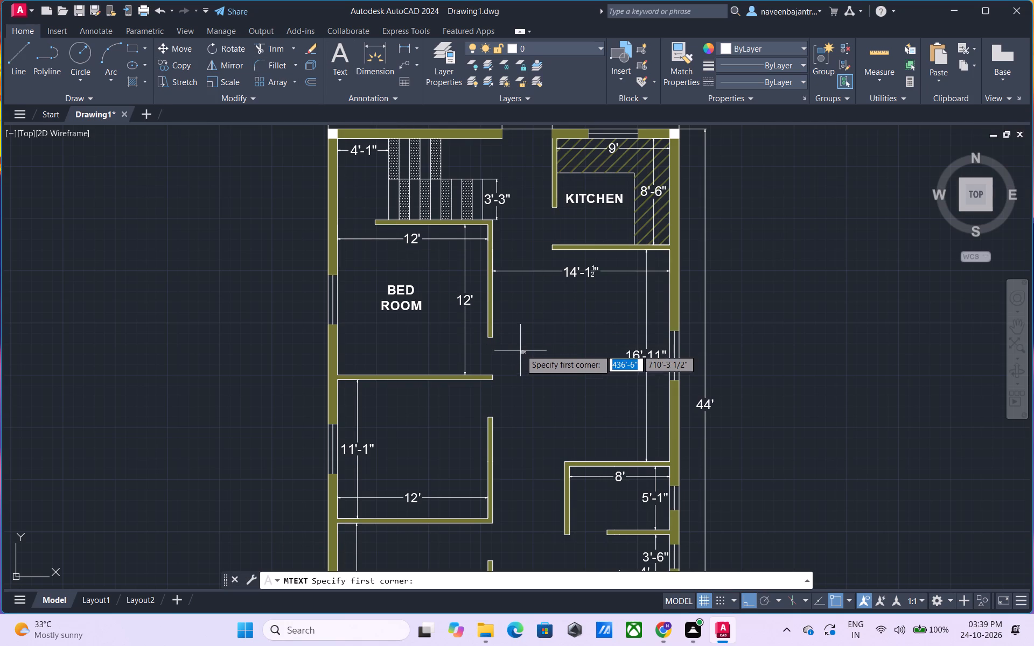
left_click(537, 341)
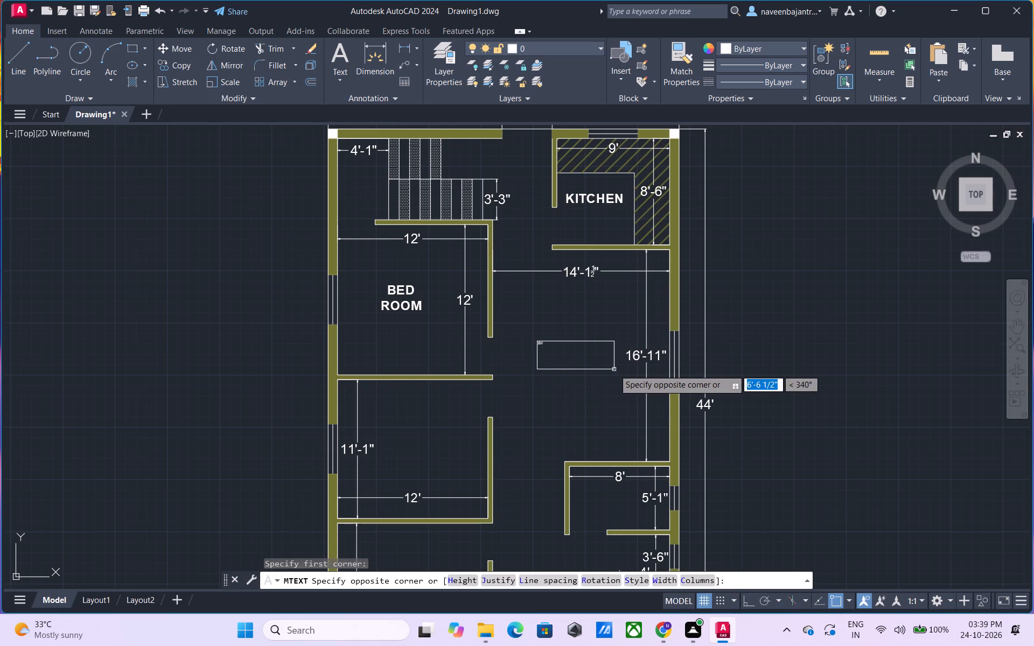
left_click(619, 371)
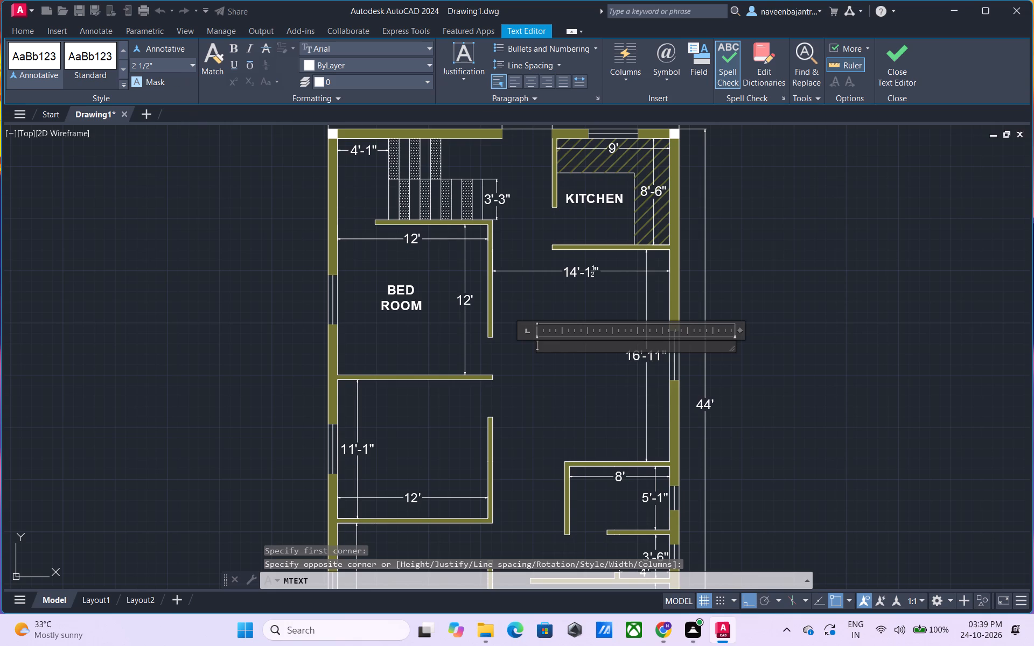
left_click(177, 62)
key("9")
key("shift+quotedbl")
key("Return")
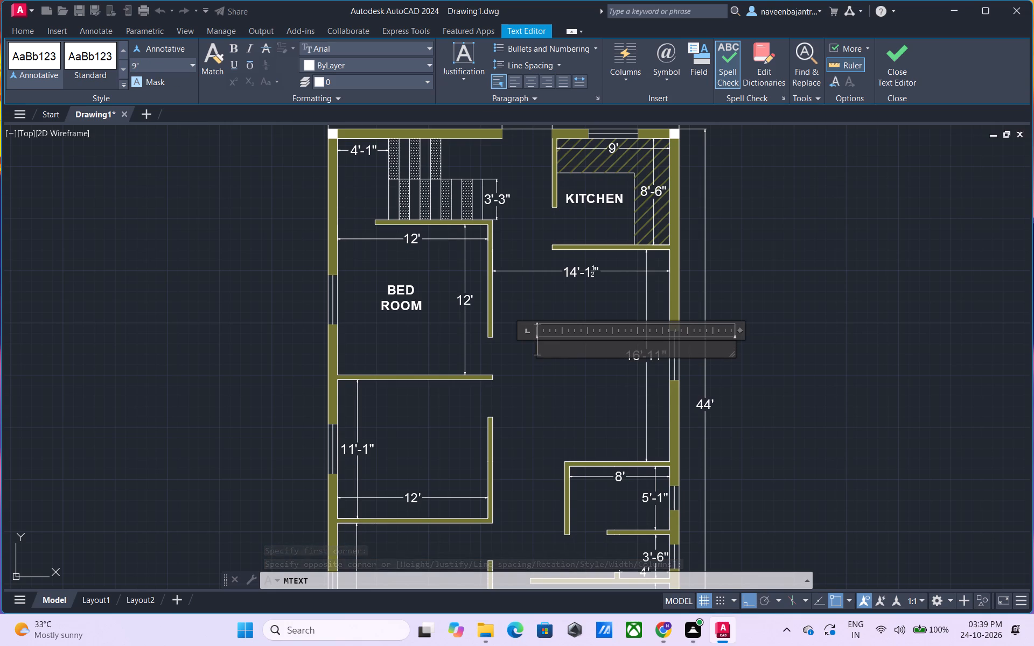
type("HAL")
key("space")
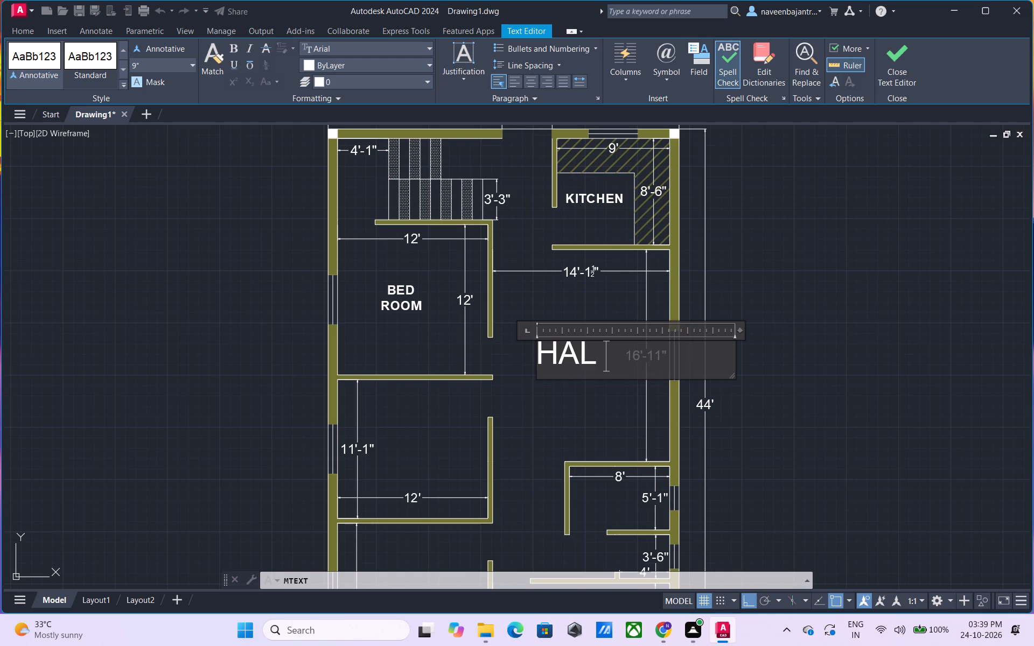
key("BackSpace")
key("l")
key("Return")
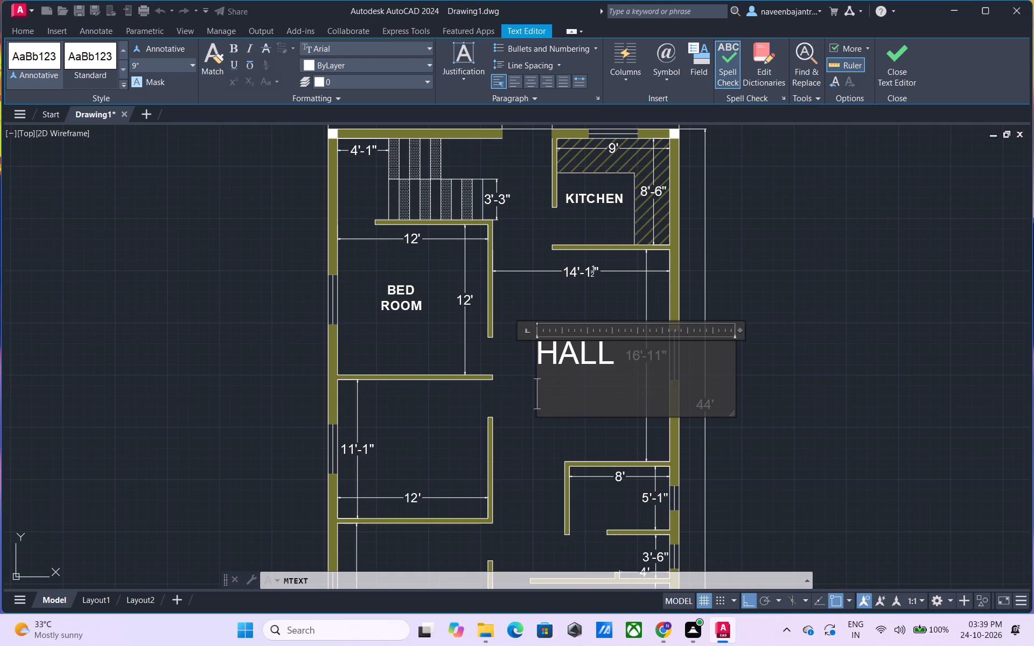
type("DINNING")
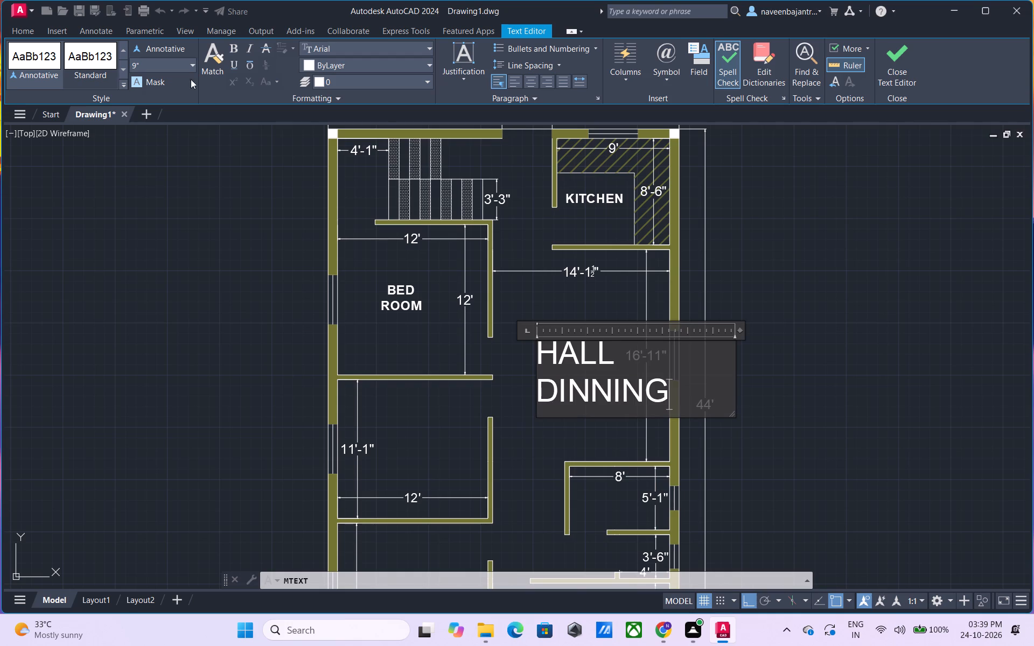
Centre both lines of the HALL DINNING label, make them bold and finish the text.
left_click_drag(680, 385, 538, 349)
left_click(527, 83)
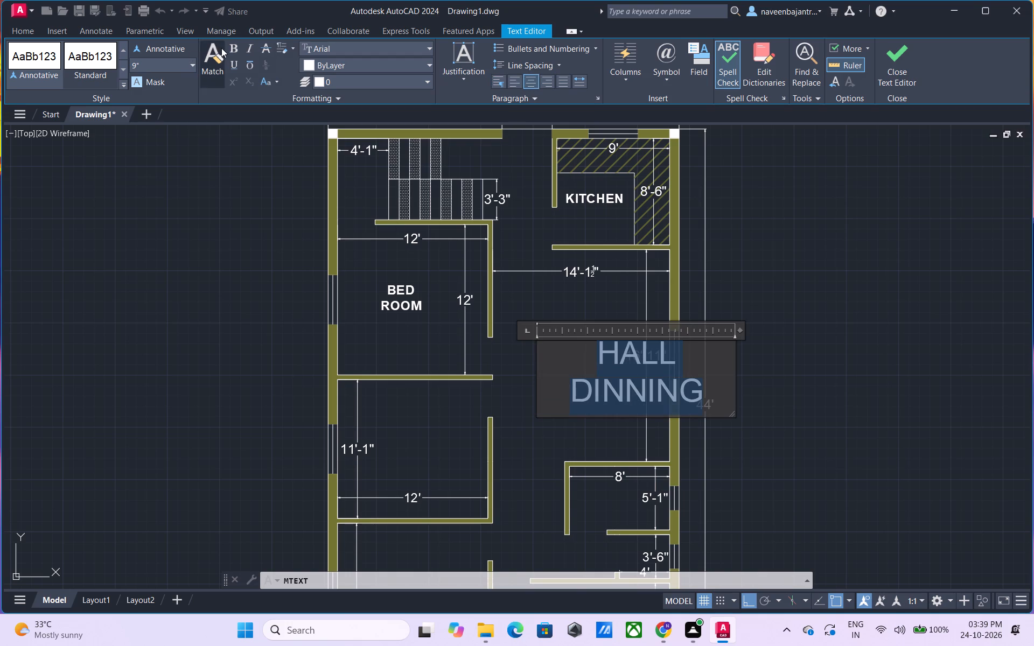
left_click(228, 48)
left_click(879, 77)
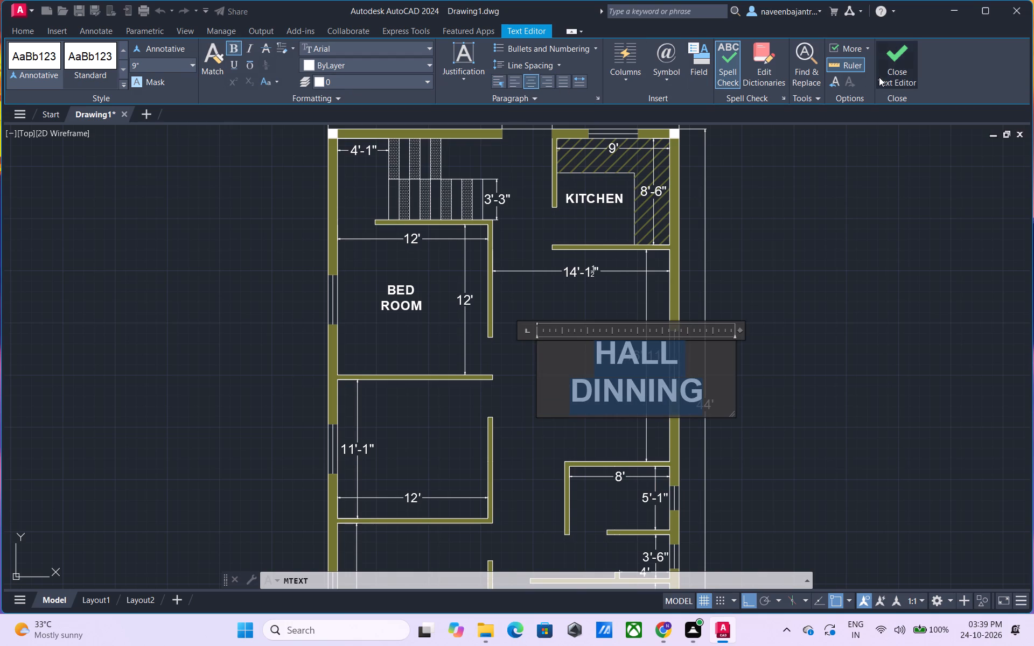
Add multiline text reading BATH and W/C on two lines, 9" high, in the 8' by 5'-1" room.
middle_click_drag(768, 292, 756, 228)
scroll(768, 292, "down", 1)
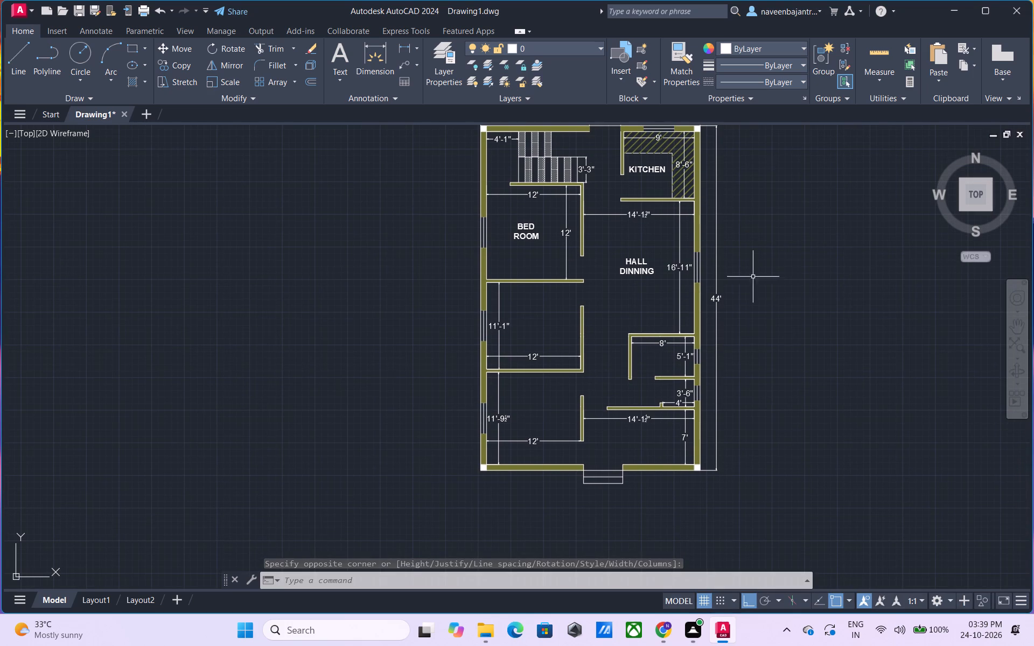
scroll(722, 382, "up", 2)
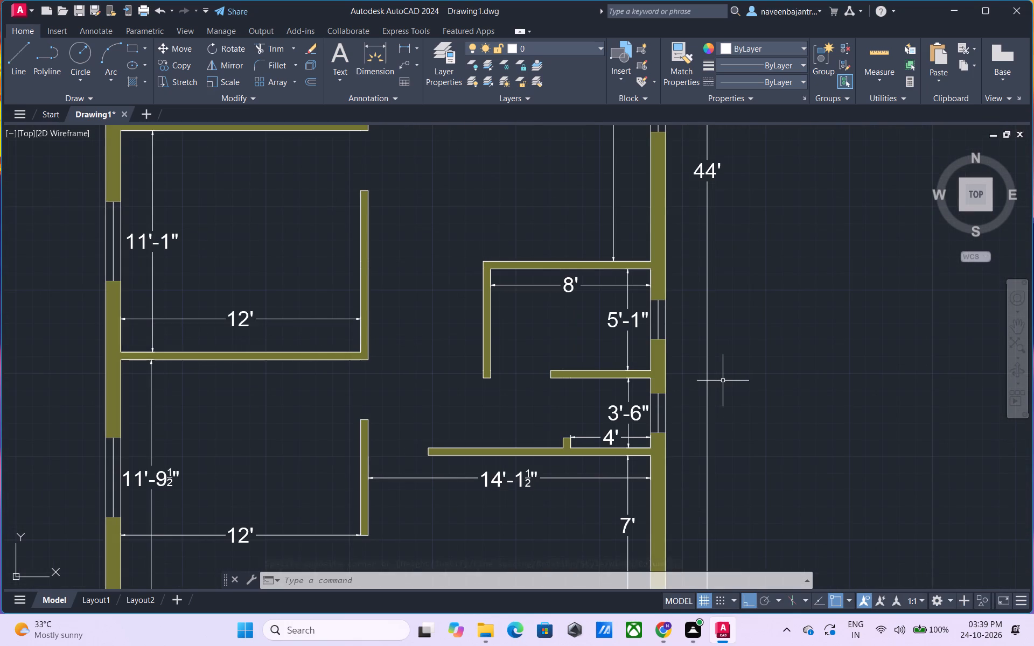
middle_click_drag(724, 377, 747, 361)
scroll(561, 318, "up", 1)
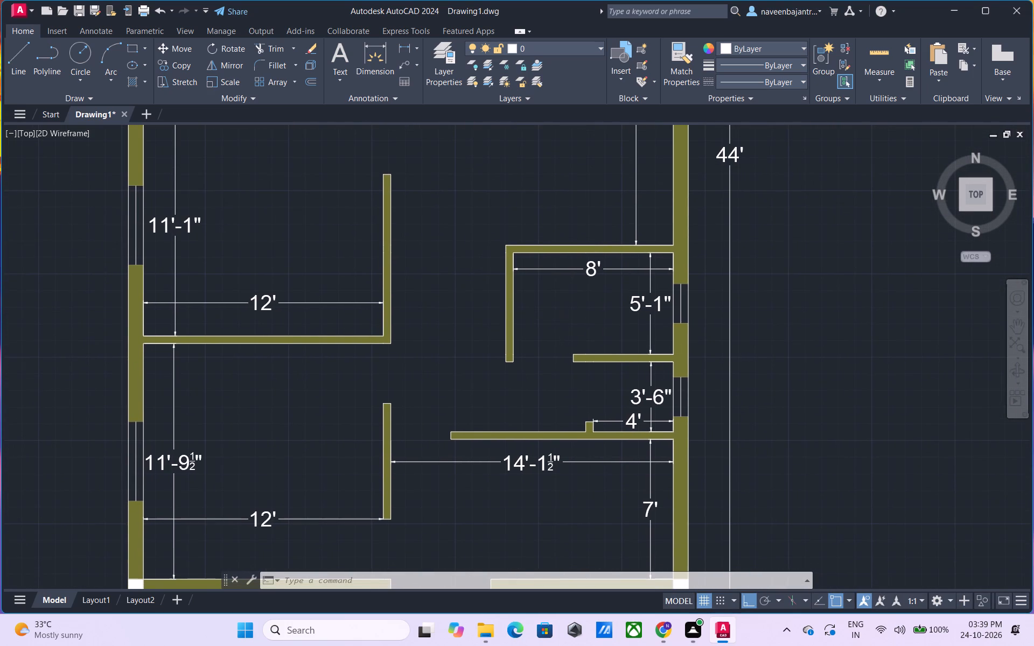
left_click(337, 51)
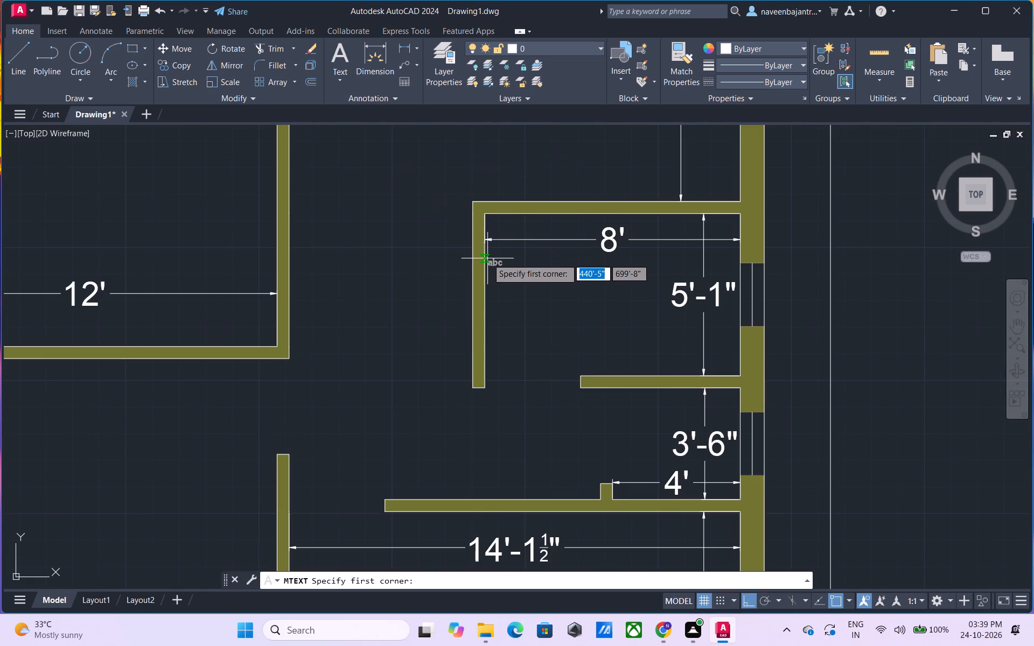
left_click(494, 258)
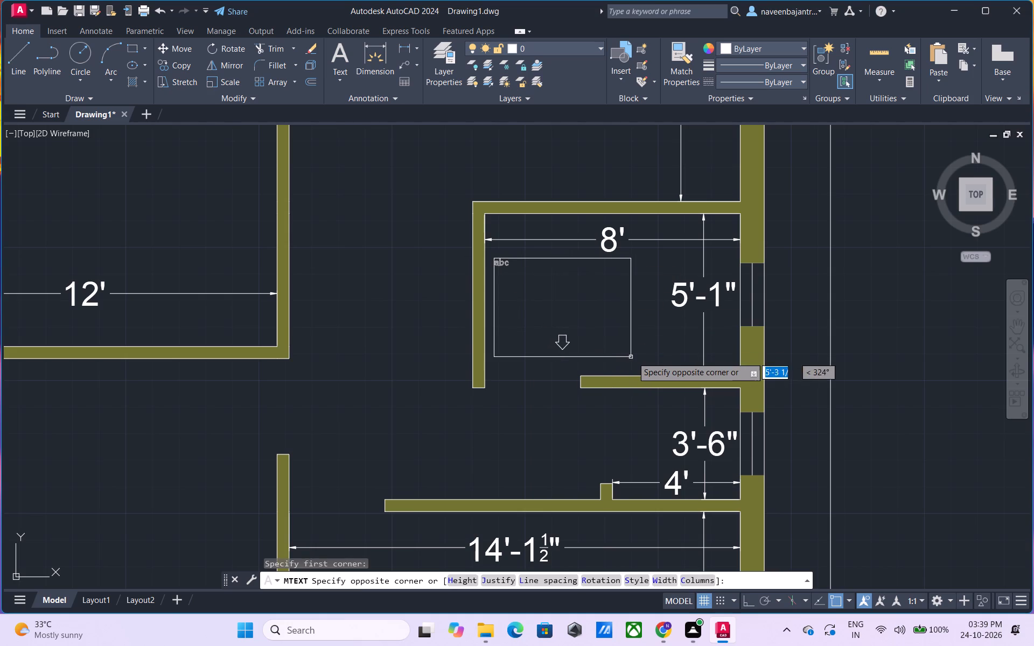
left_click(665, 360)
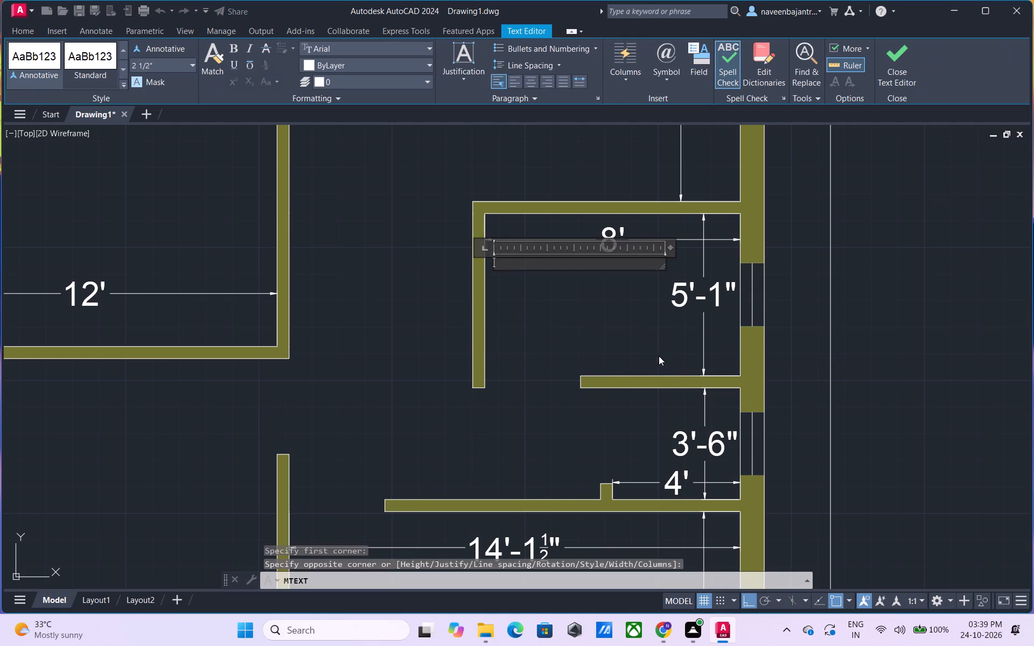
left_click(165, 66)
key("9")
key("shift+quotedbl")
key("Return")
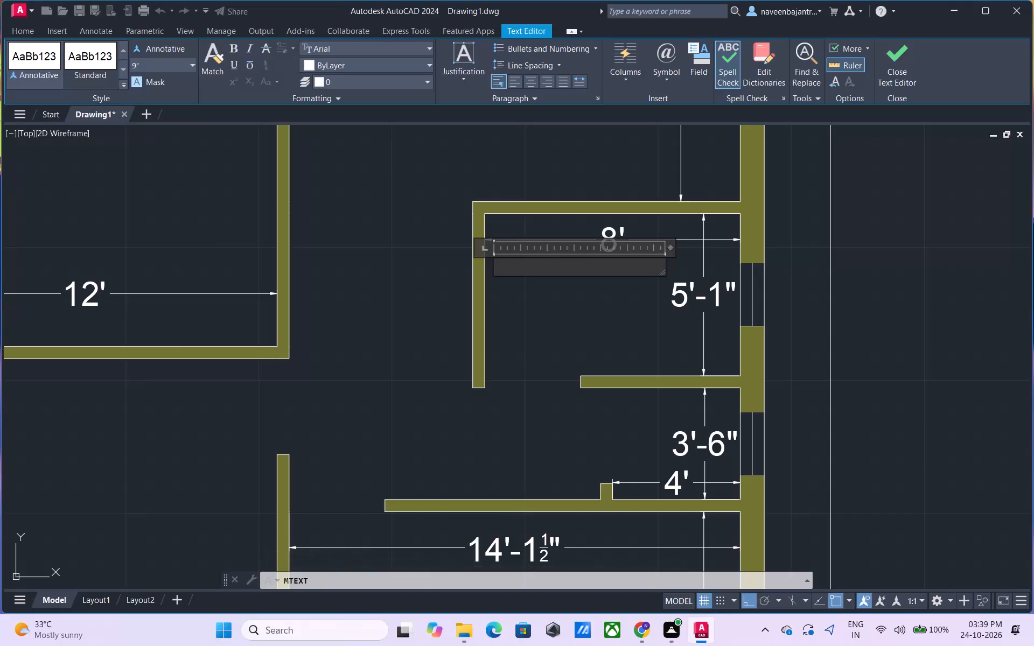
type("BATH")
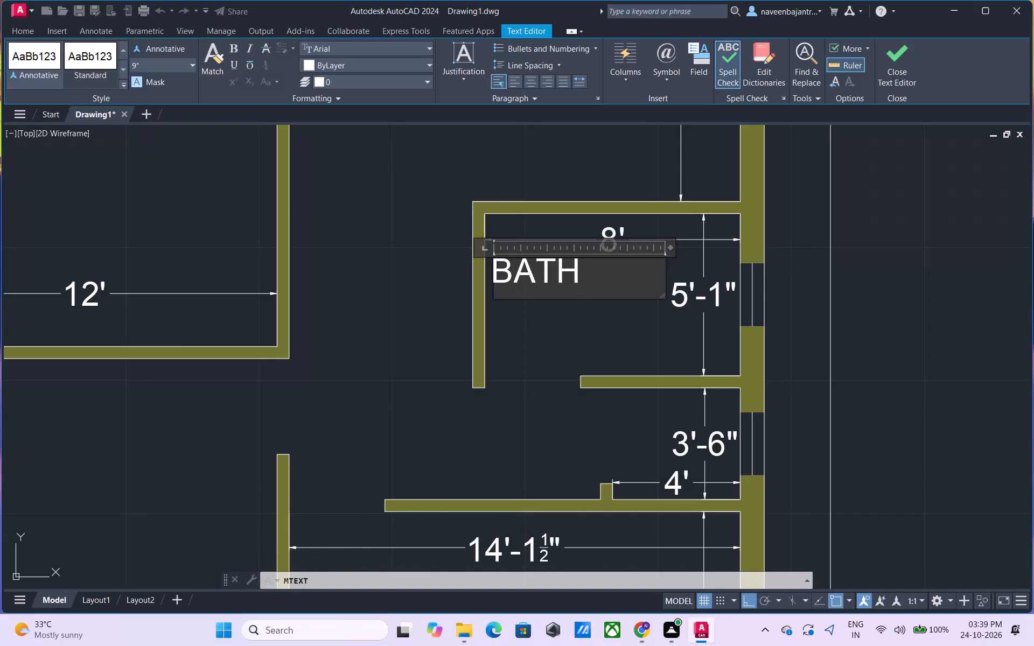
key("Return")
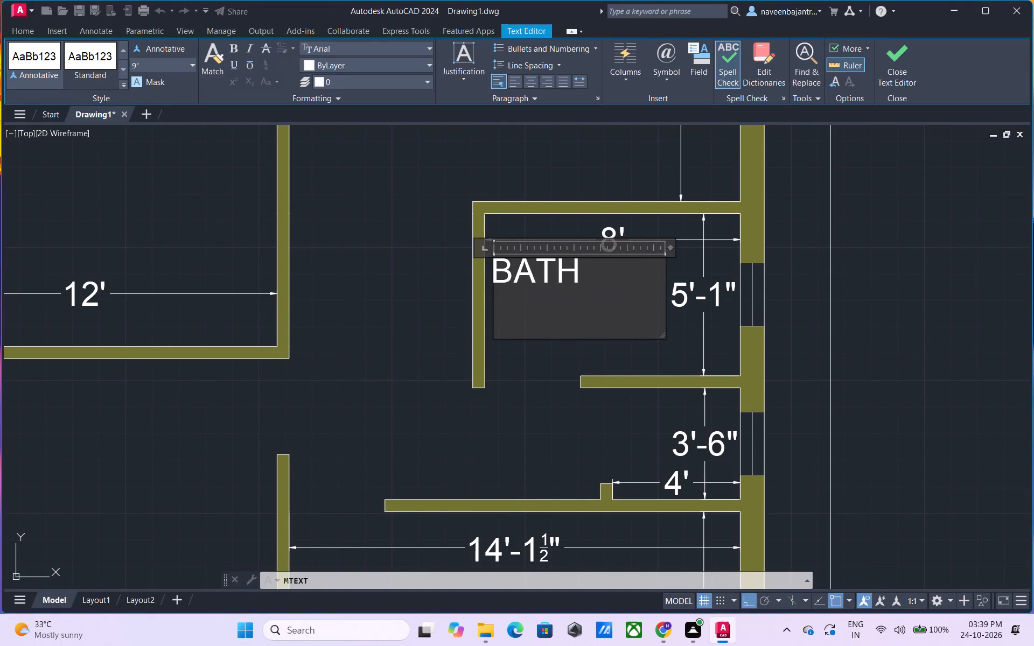
type("W/")
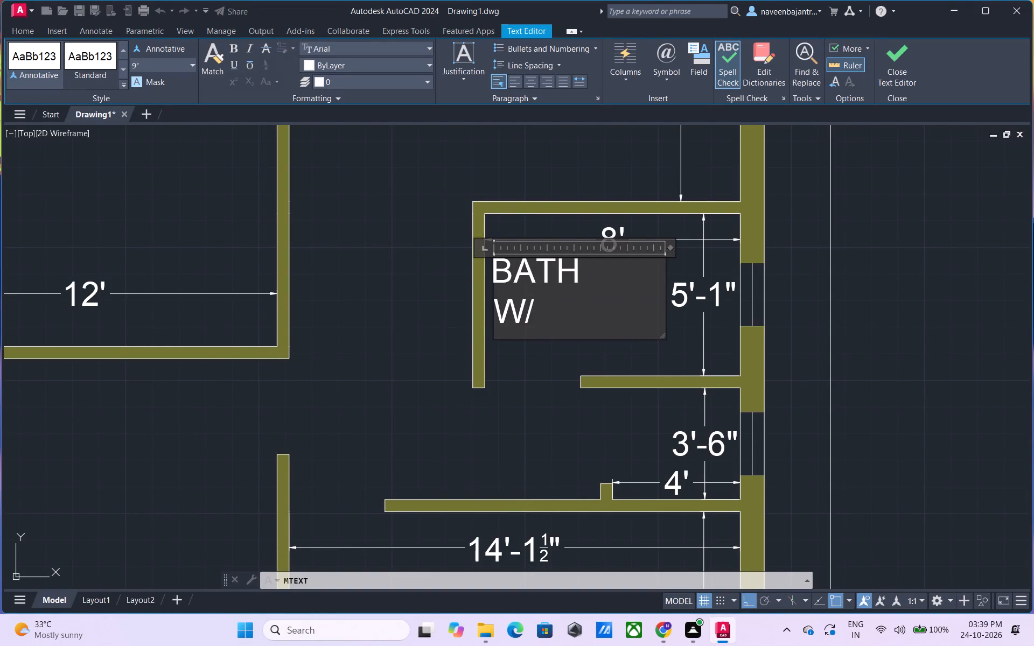
key("c")
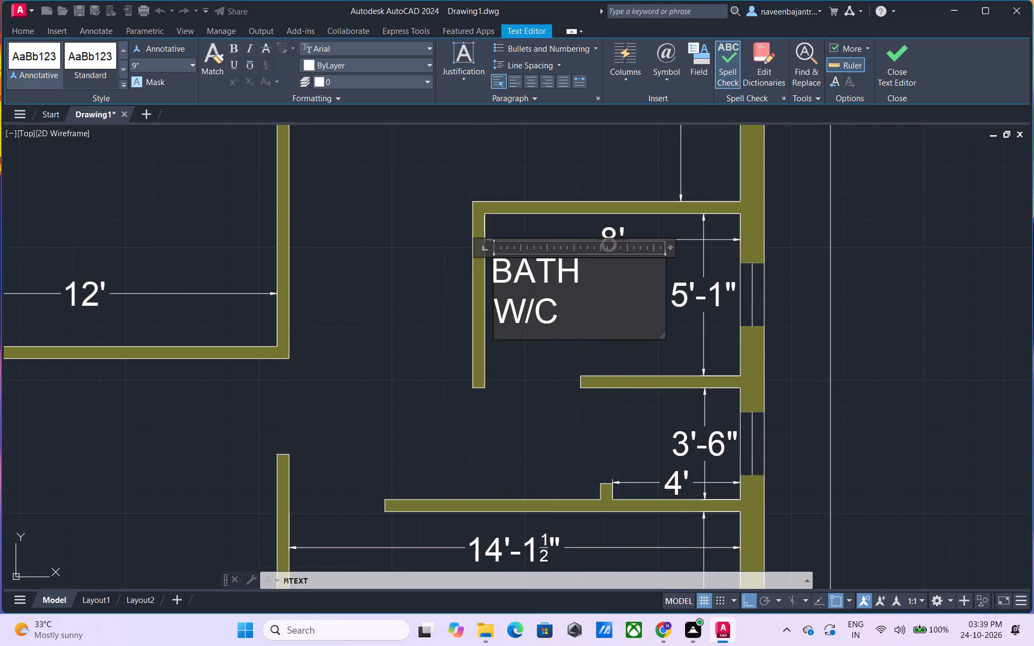
Centre both lines of the BATH W/C label, make them bold and finish the text.
left_click_drag(563, 300, 483, 275)
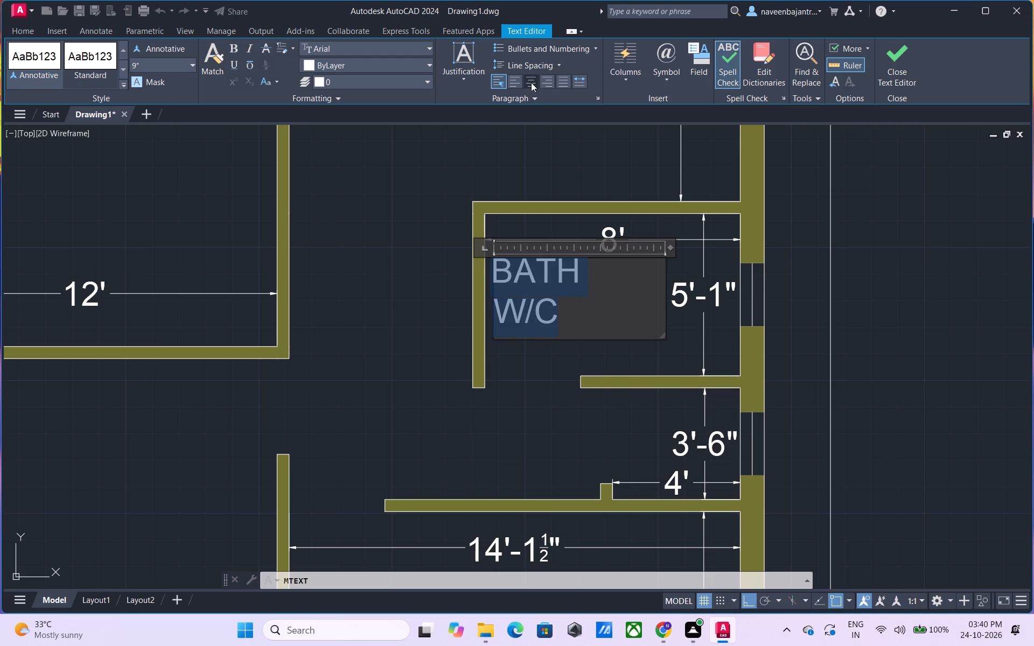
left_click(531, 82)
left_click(234, 45)
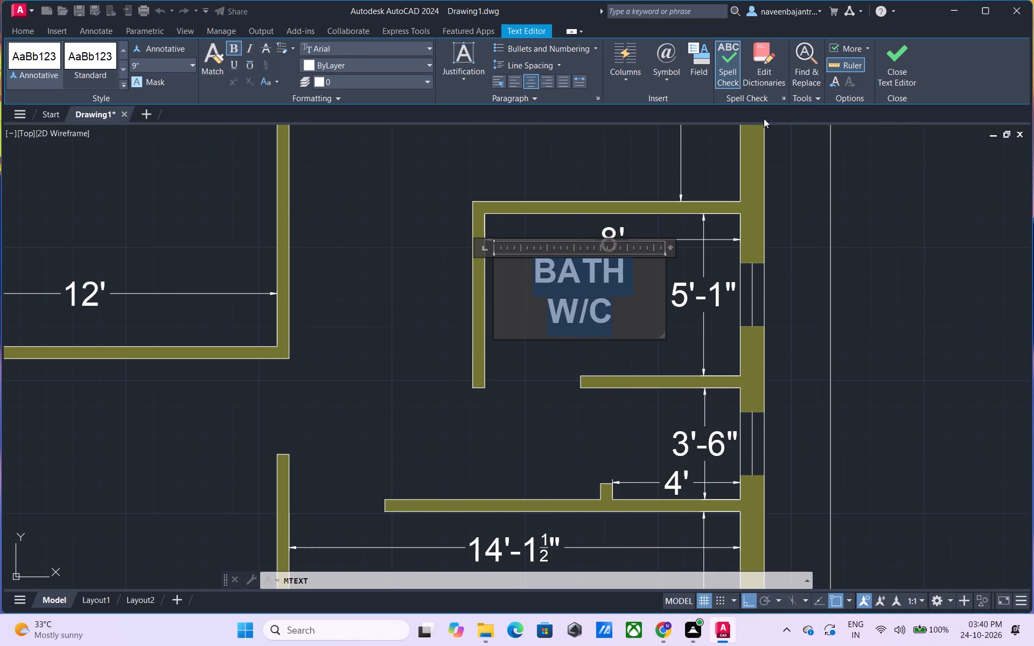
left_click(884, 72)
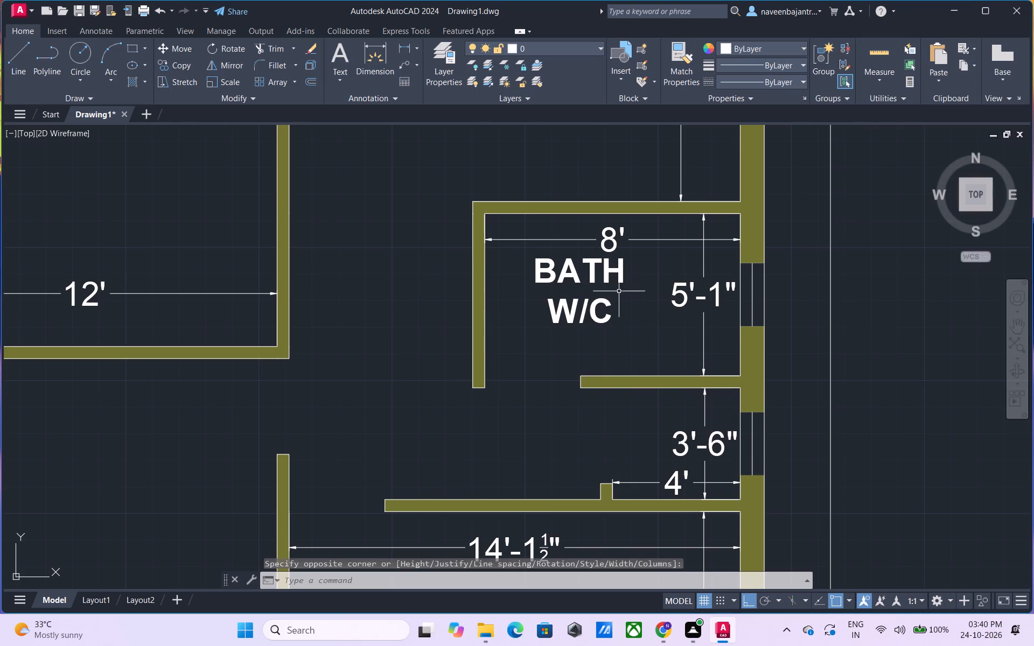
Turn Ortho off and move the BATH W/C label to the middle of its room, clear of the 8' and 5'-1" dimensions.
left_click(593, 276)
key("m")
key("space")
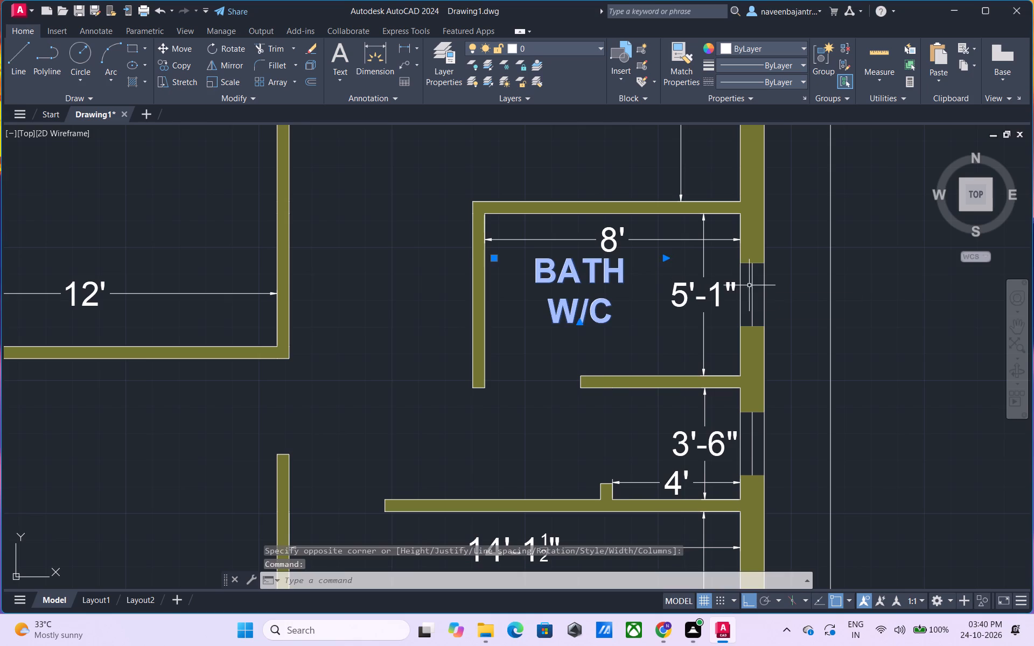
left_click(620, 272)
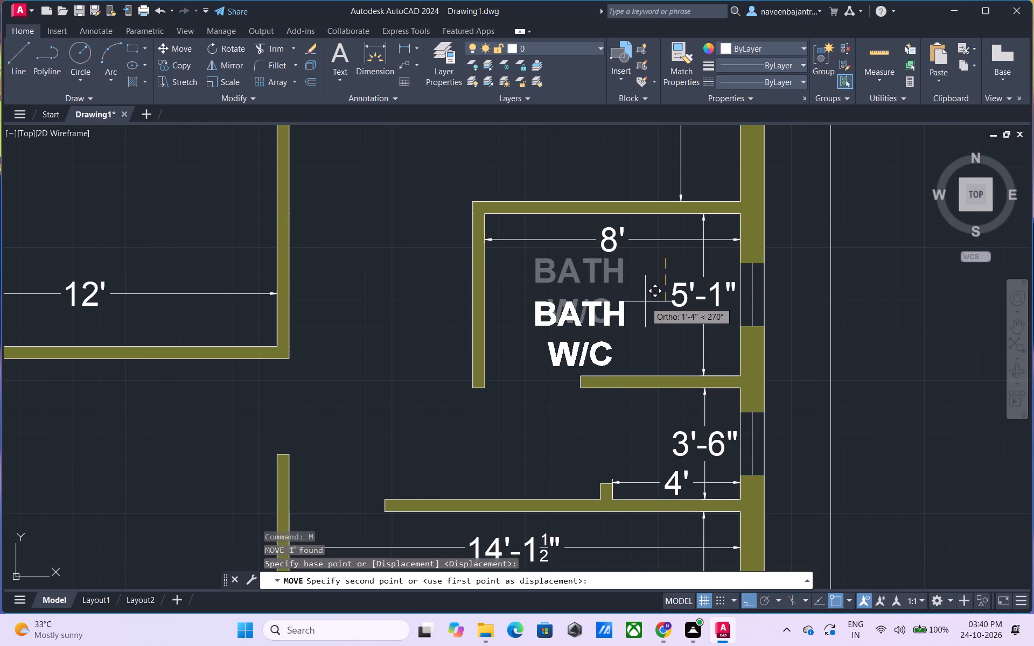
key("F8")
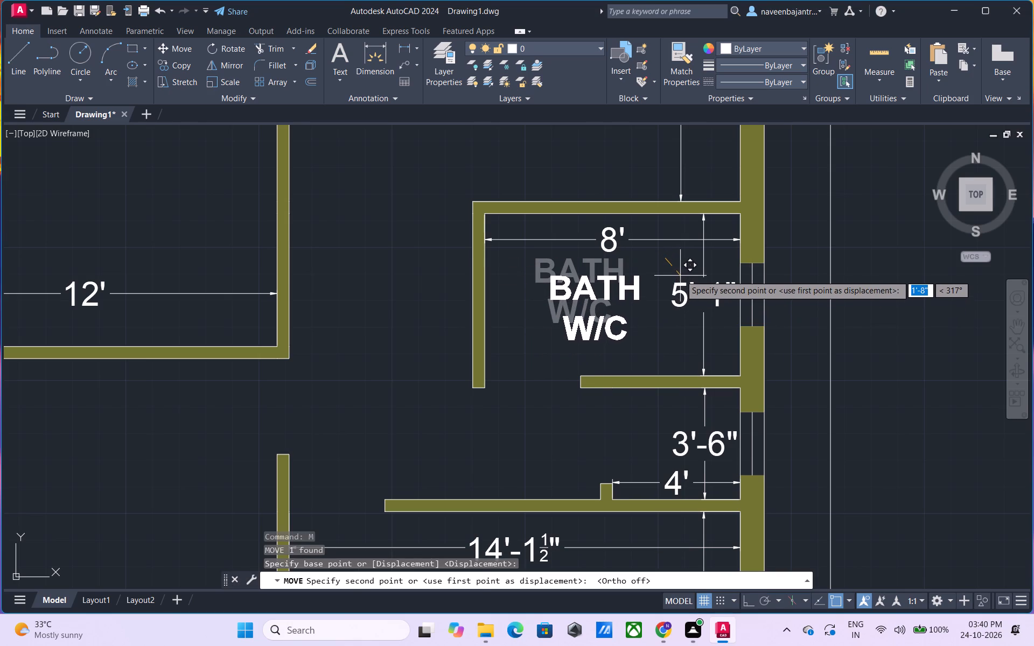
left_click(680, 275)
key("Escape")
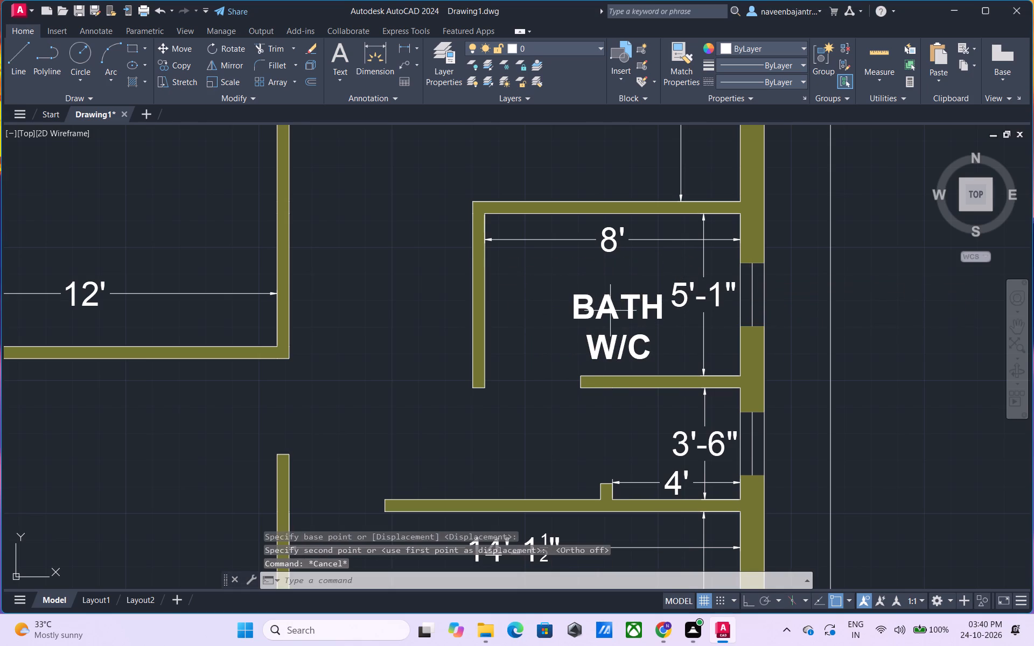
left_click(610, 311)
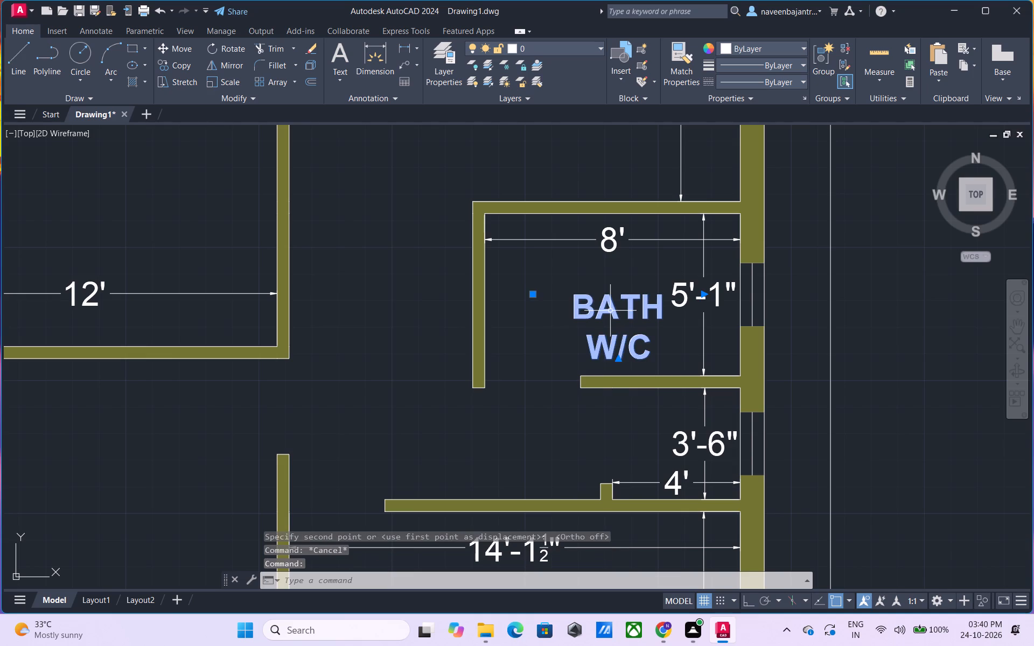
type("M")
key("space")
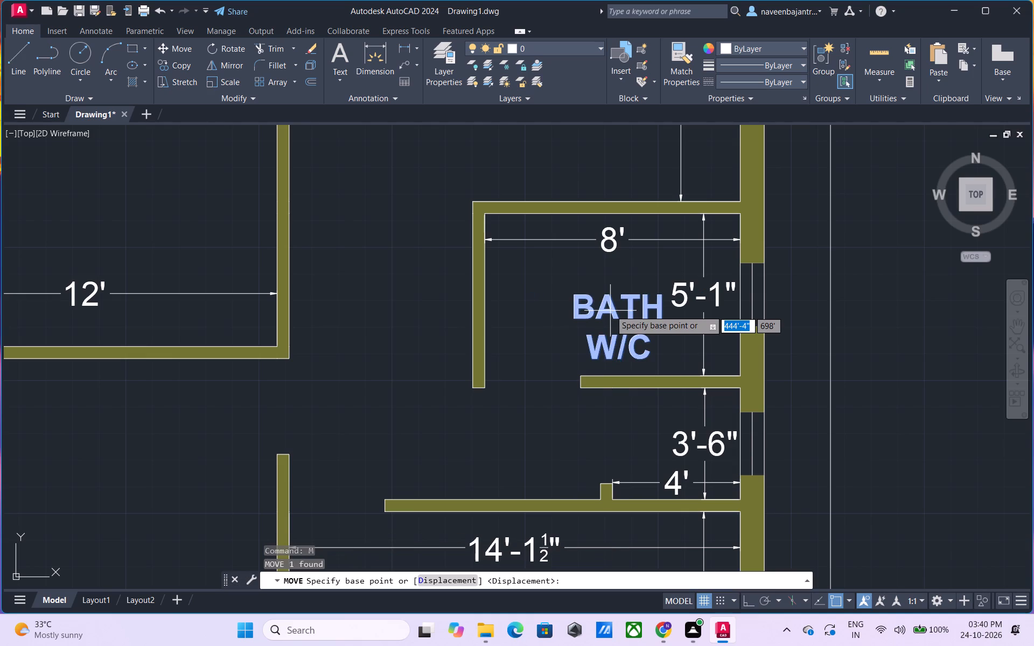
left_click(612, 308)
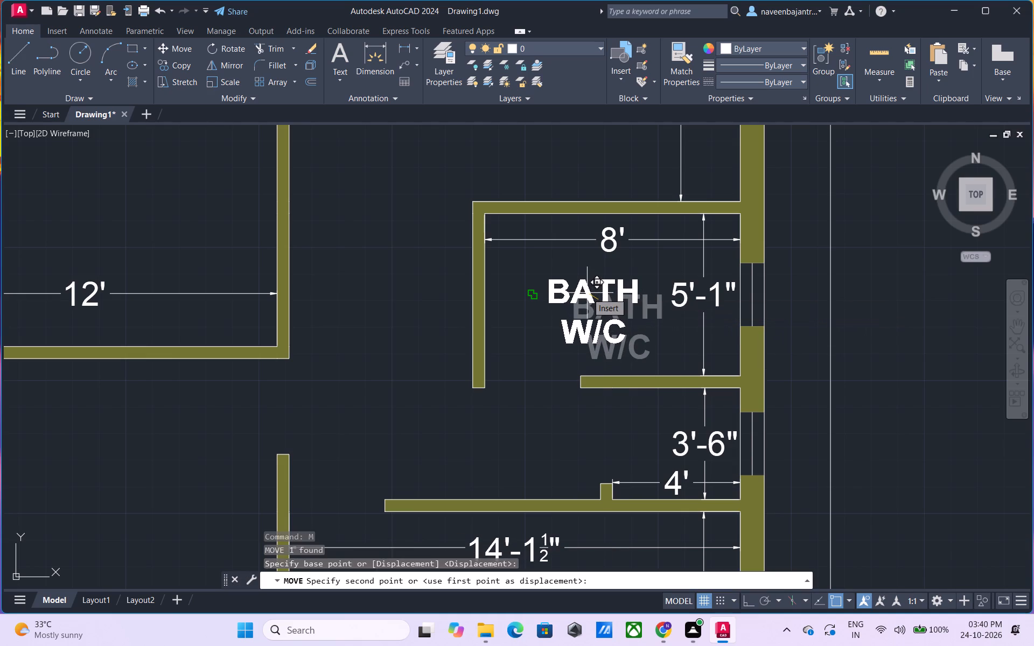
scroll(587, 293, "up", 2)
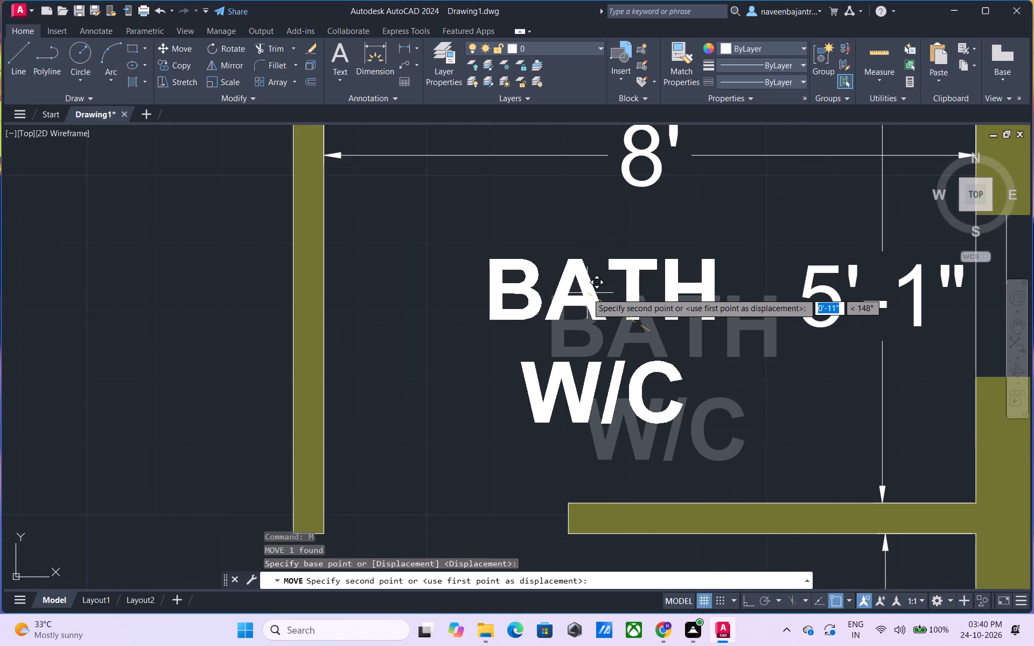
left_click(582, 293)
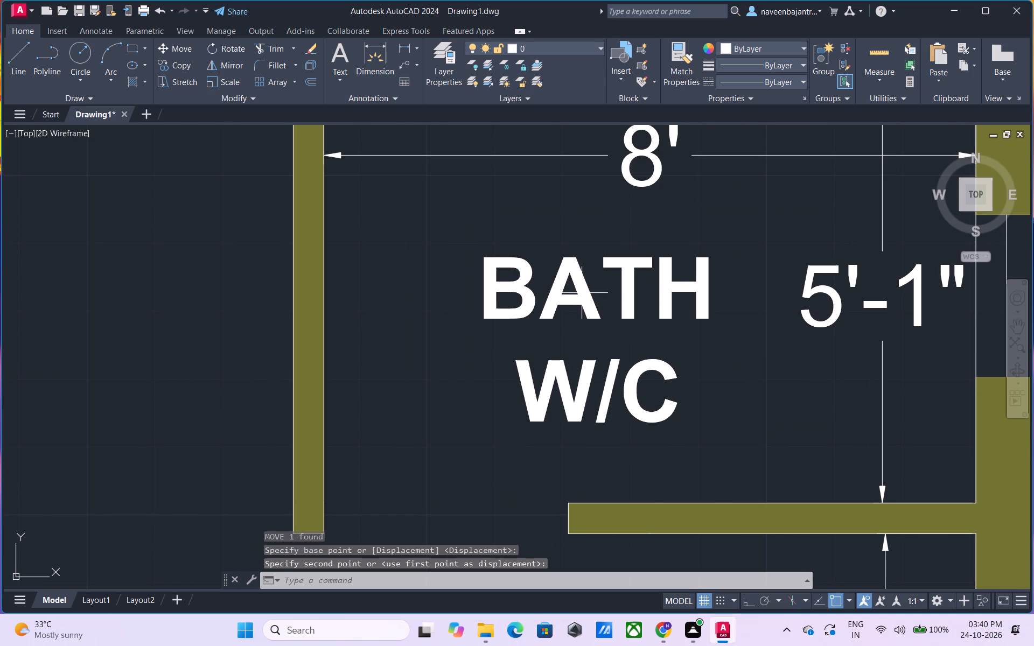
key("Escape")
Add multiline text reading W/C, 9" high, in the 3'-6" deep space below the BATH W/C room.
scroll(584, 291, "down", 4)
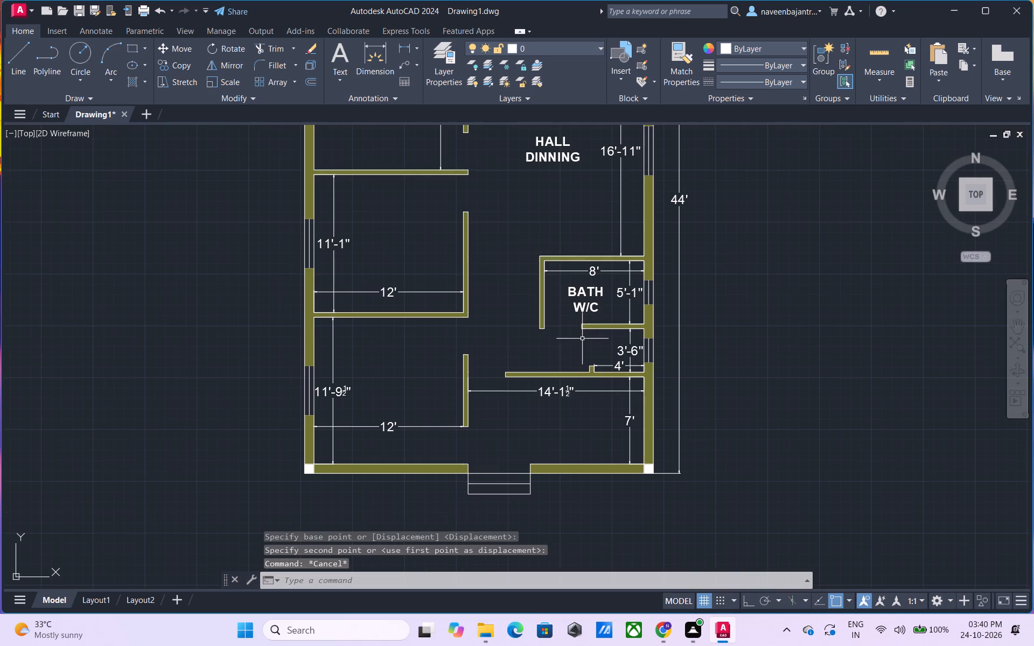
middle_click_drag(569, 355, 556, 314)
scroll(557, 320, "up", 1)
key("Escape")
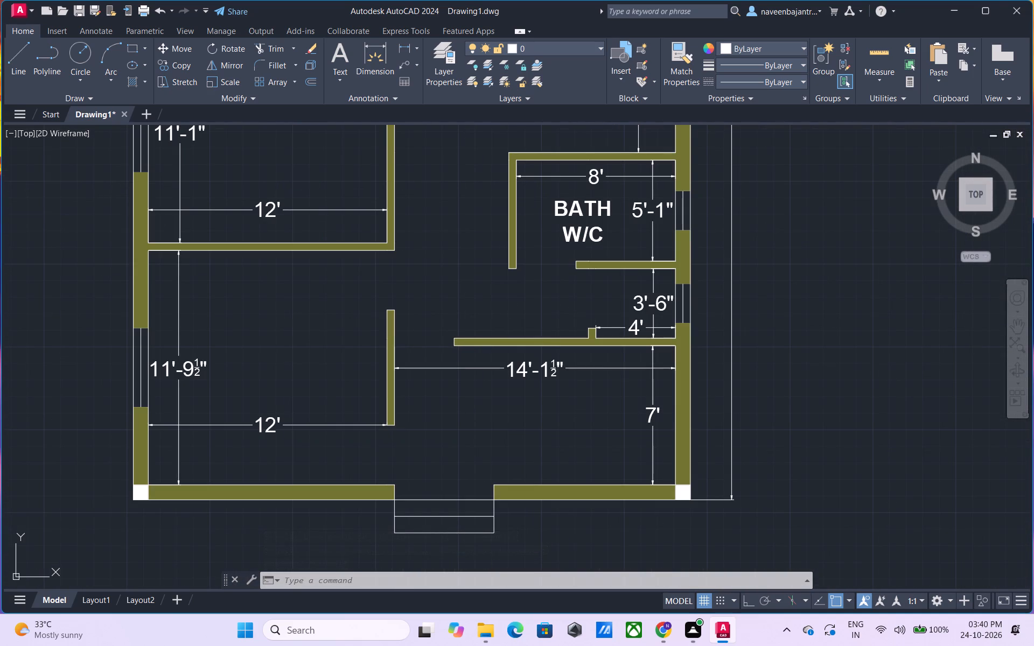
left_click(344, 54)
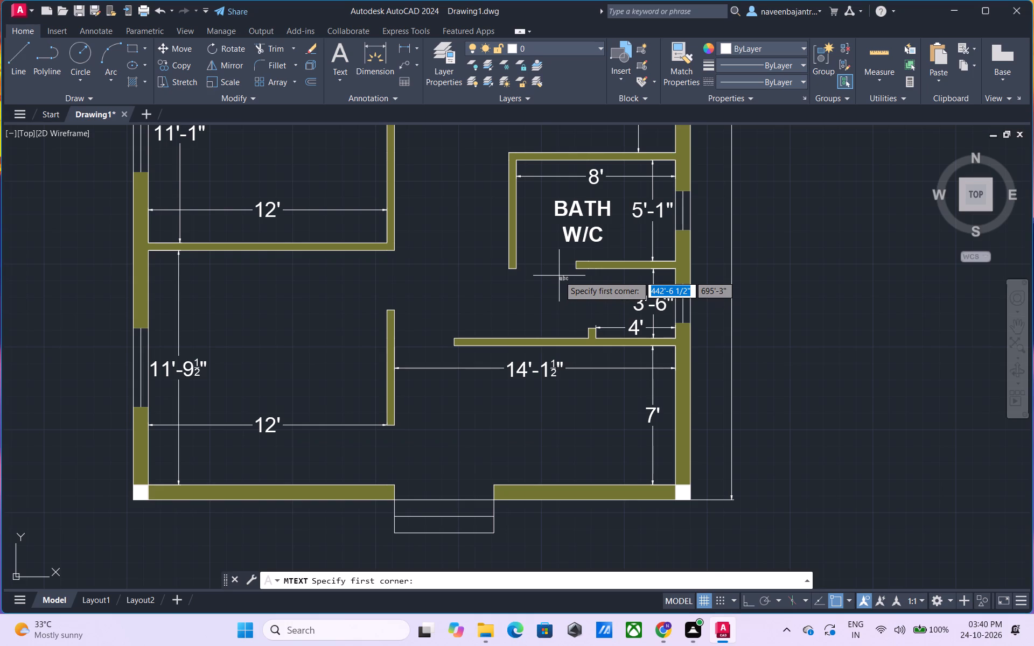
left_click(559, 276)
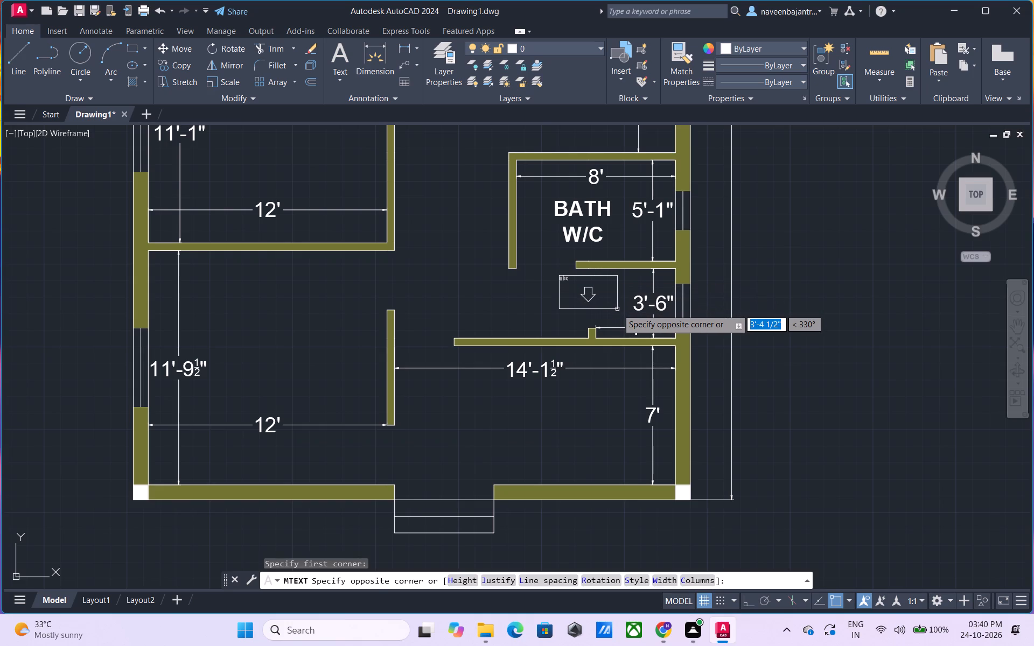
left_click(617, 309)
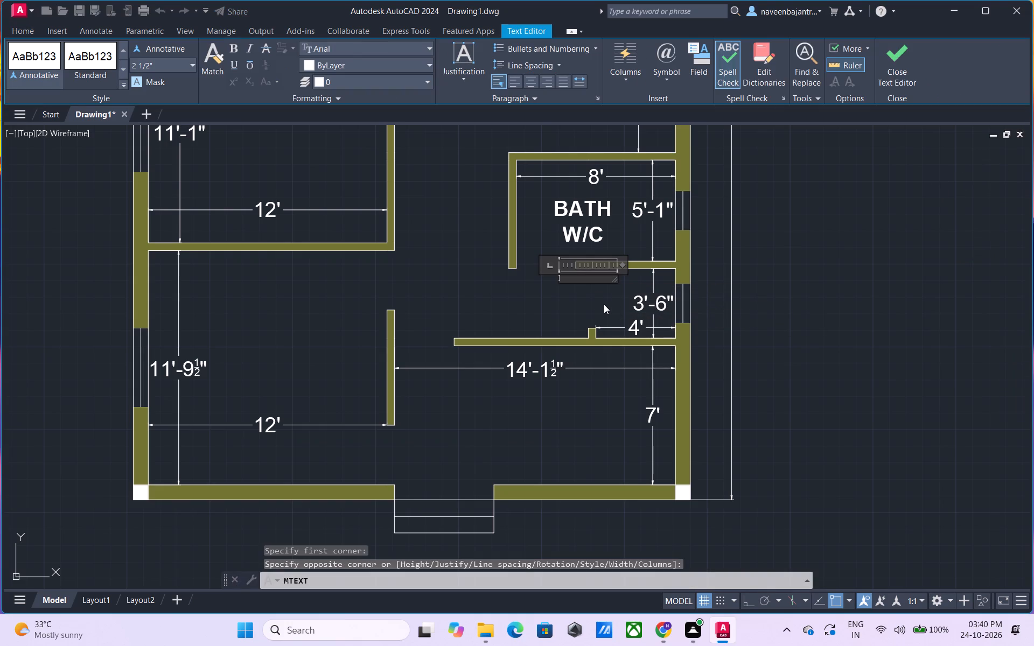
left_click(170, 63)
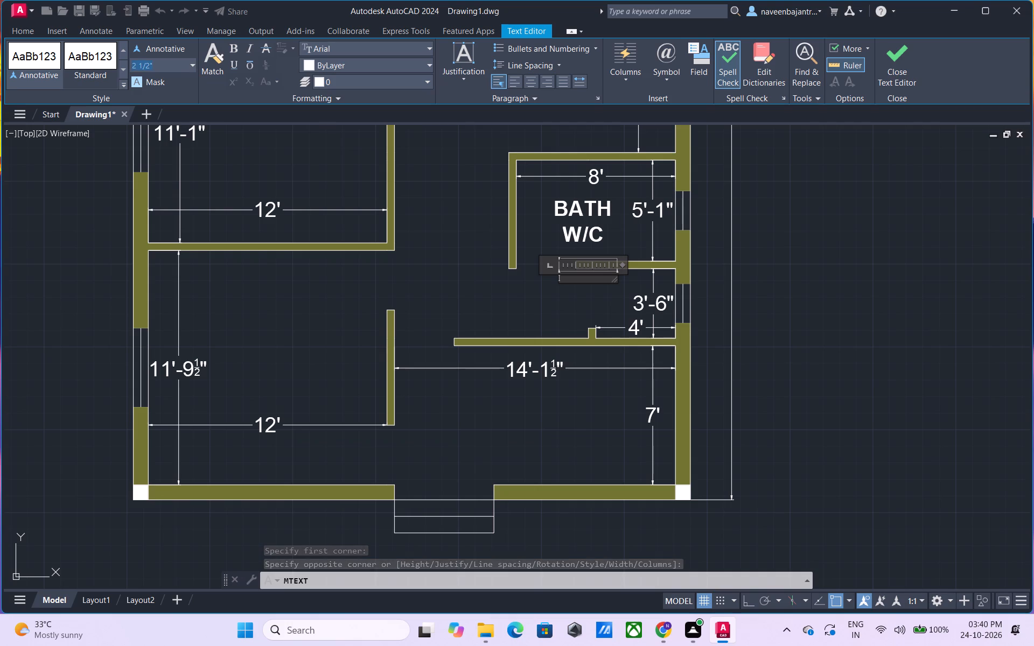
key("9")
key("shift+quotedbl")
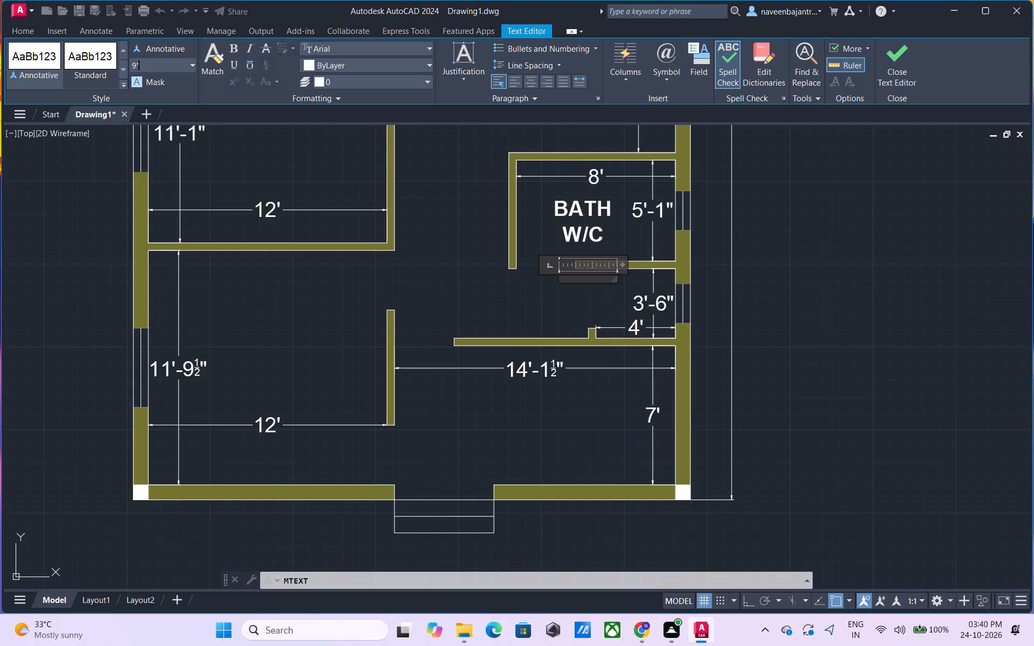
key("Return")
key("w")
type("/C")
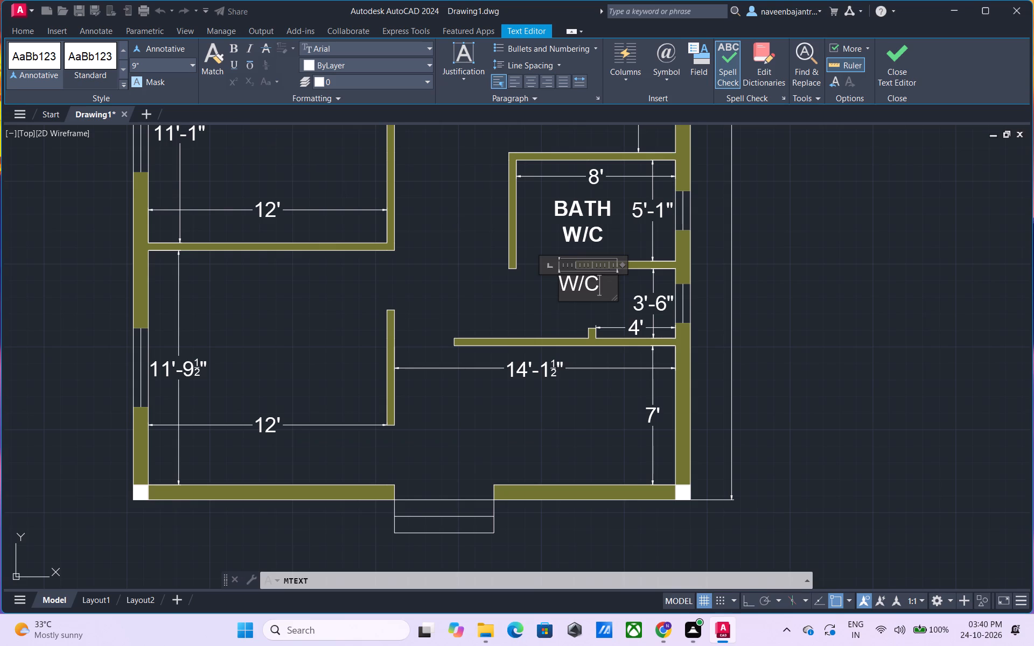
Centre the new W/C label, make it bold and finish the text.
left_click_drag(606, 280, 544, 279)
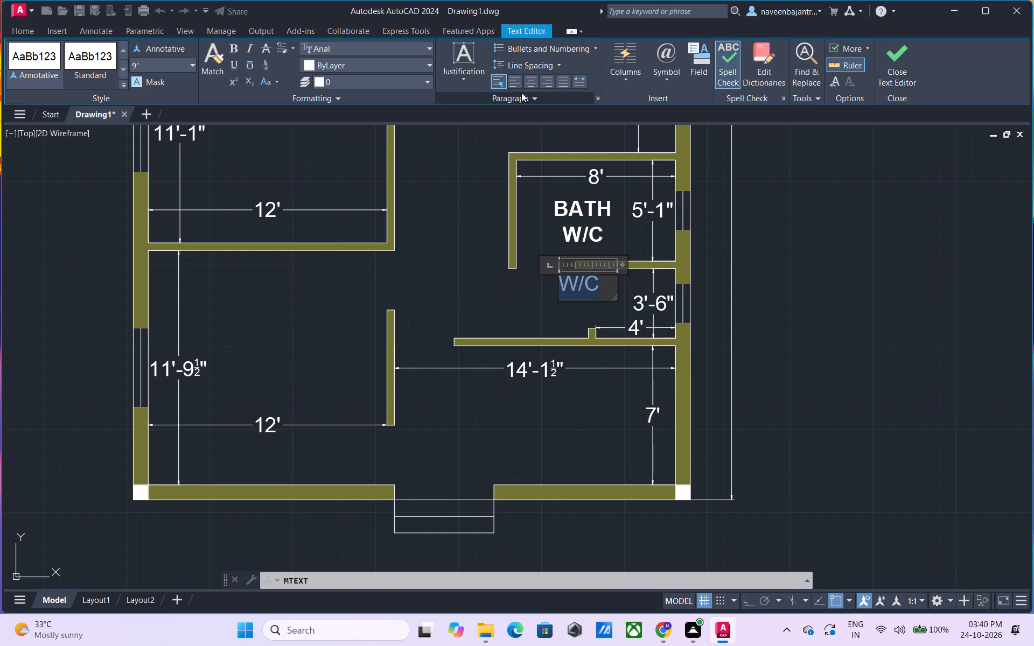
left_click(529, 81)
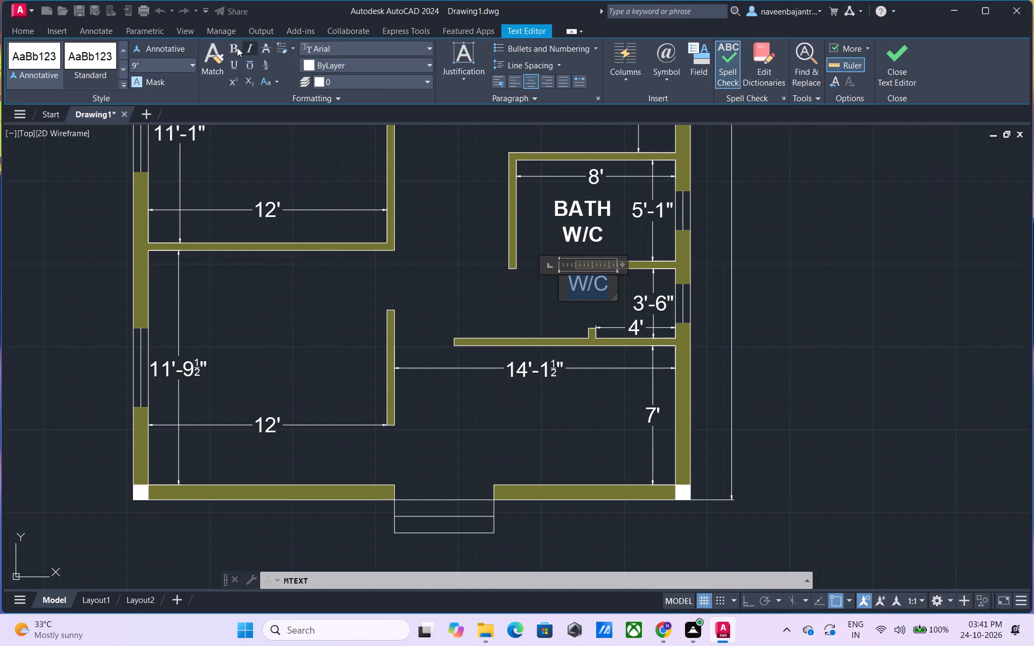
left_click(237, 47)
left_click(906, 74)
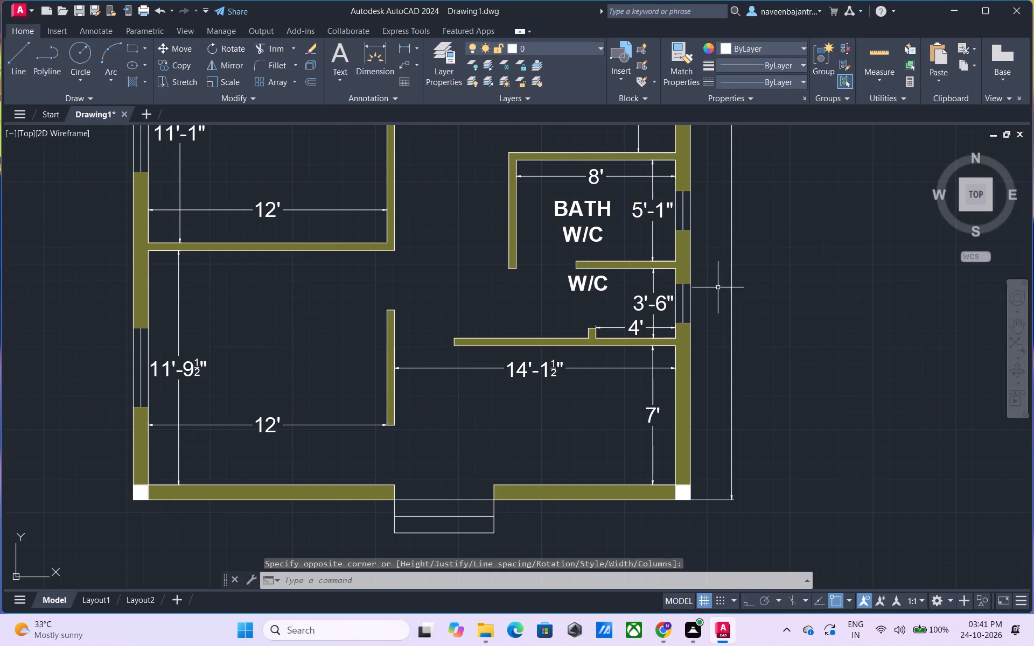
Move the single-line W/C label slightly down, level with the 3'-6" dimension.
scroll(638, 286, "up", 2)
left_click(555, 291)
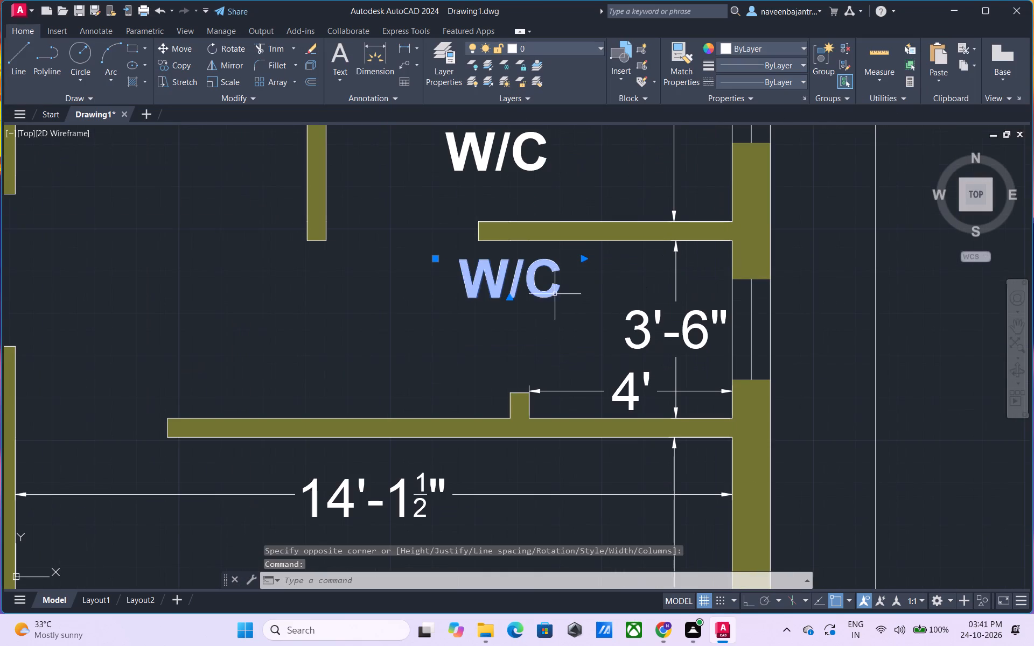
key("m")
key("space")
left_click(549, 294)
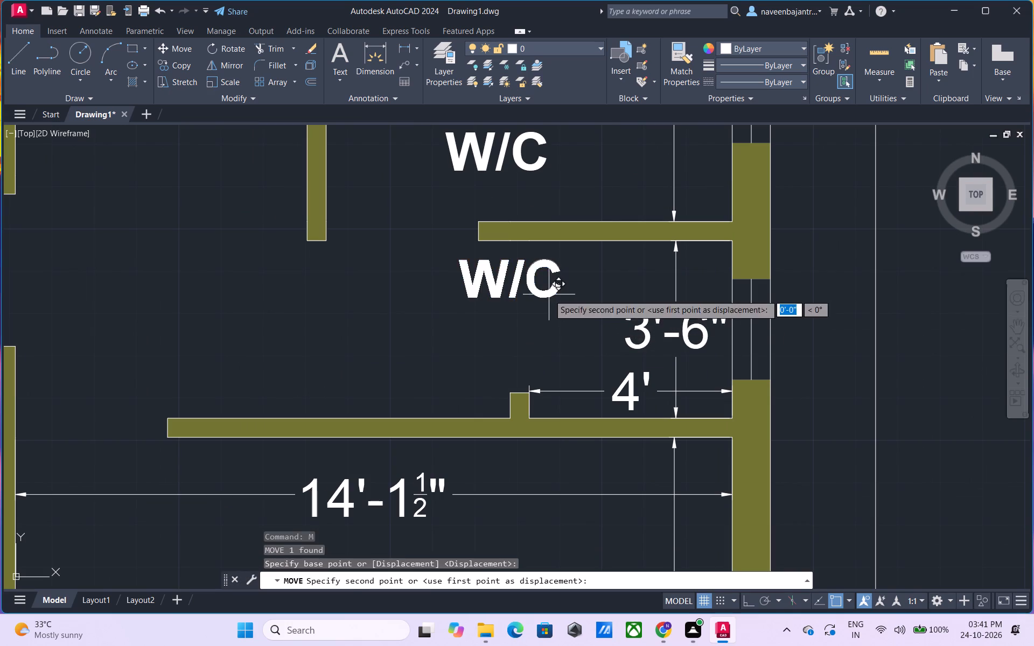
left_click(552, 335)
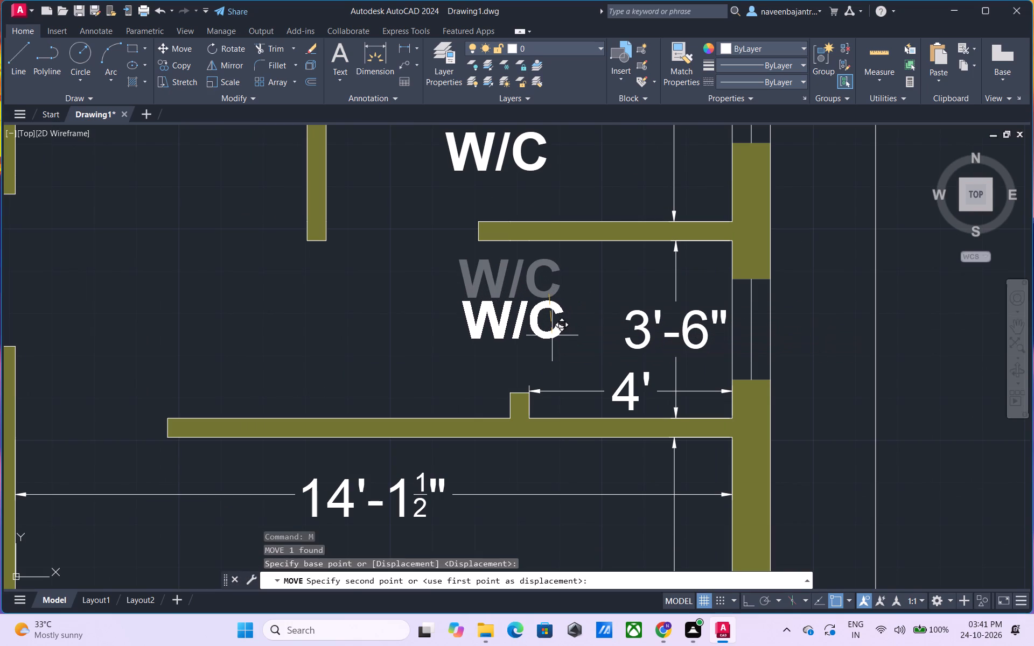
key("Escape")
Add multiline text reading VERANDAH, 9" high, in the 14'-1 1/2" by 7' area beside the entrance steps.
scroll(552, 335, "down", 2)
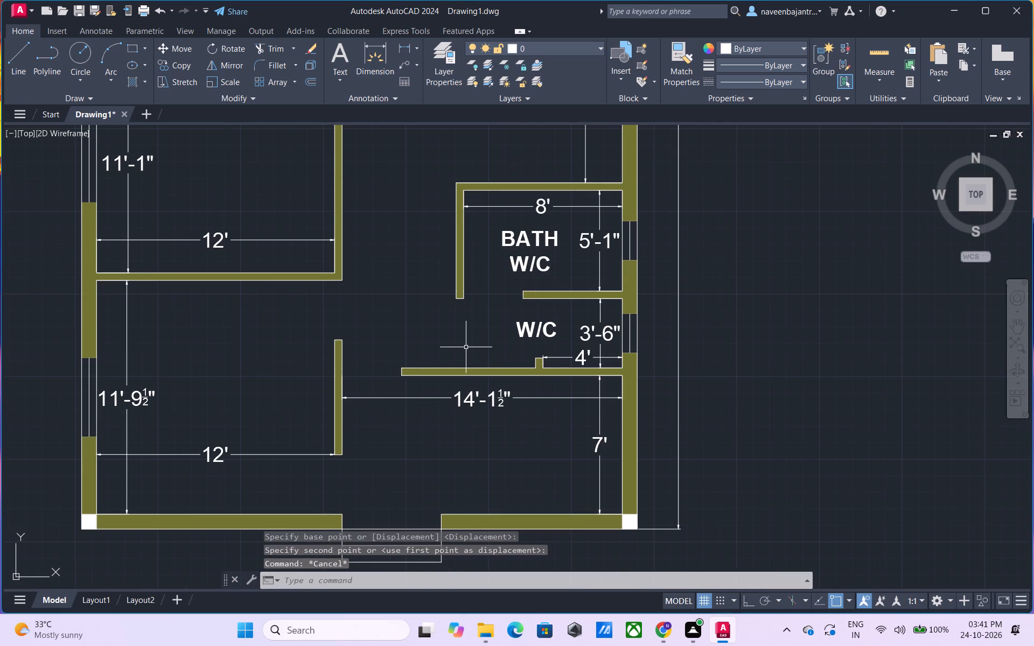
middle_click(466, 347)
middle_click_drag(466, 347, 513, 336)
scroll(466, 347, "down", 1)
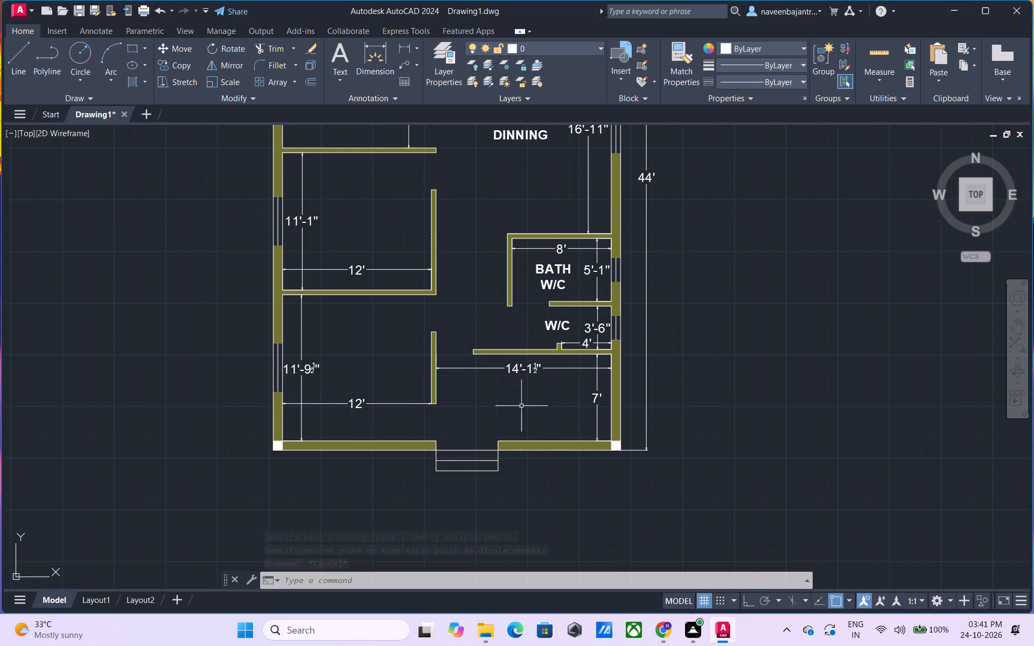
middle_click_drag(489, 405, 562, 369)
key("Escape")
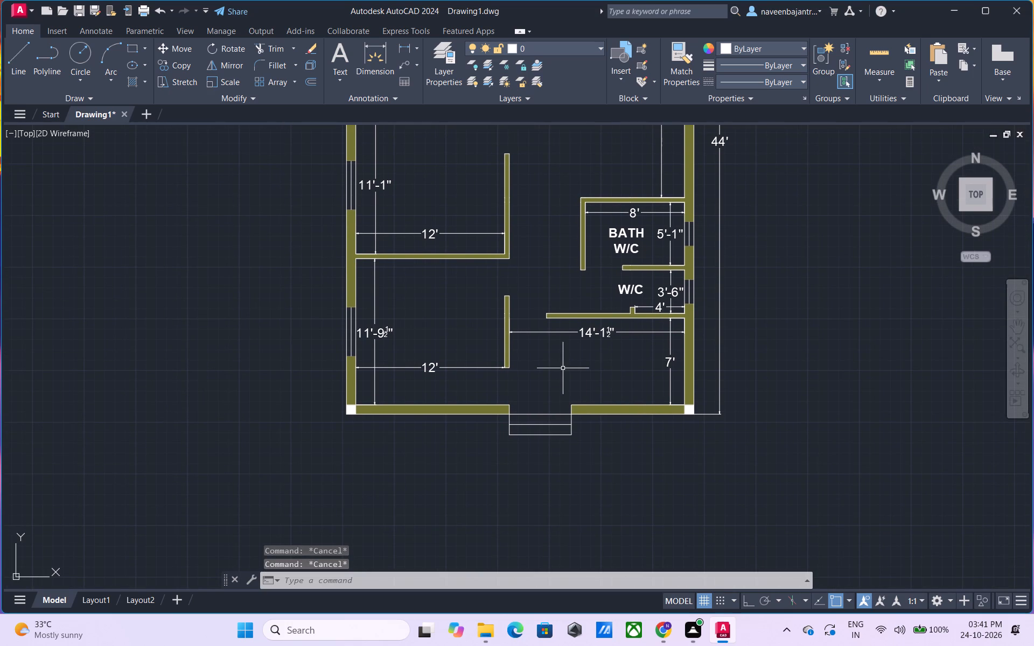
left_click(340, 50)
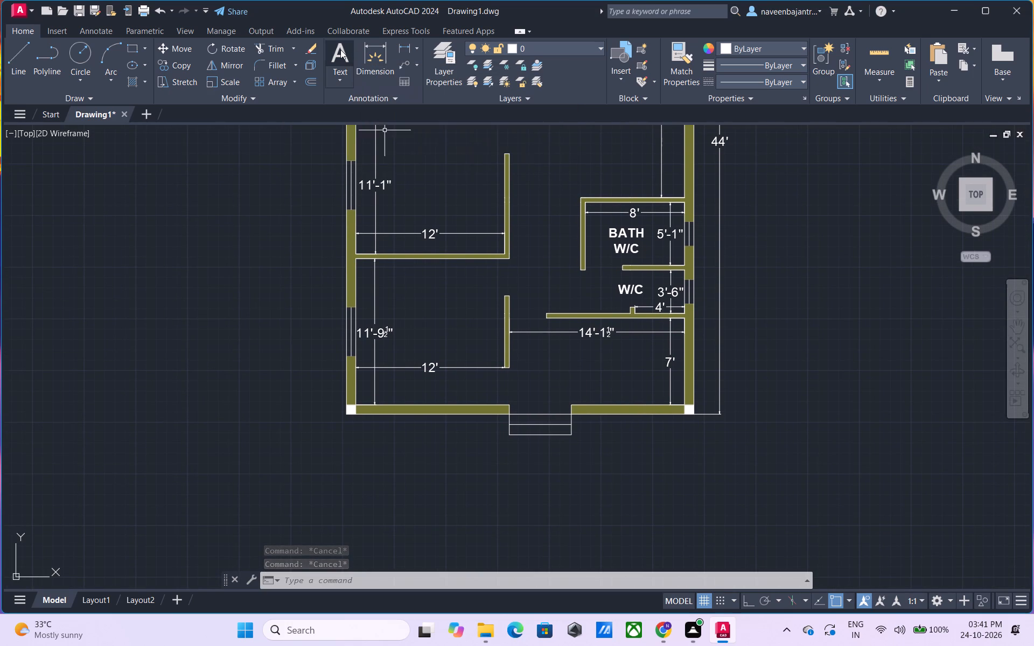
left_click(544, 350)
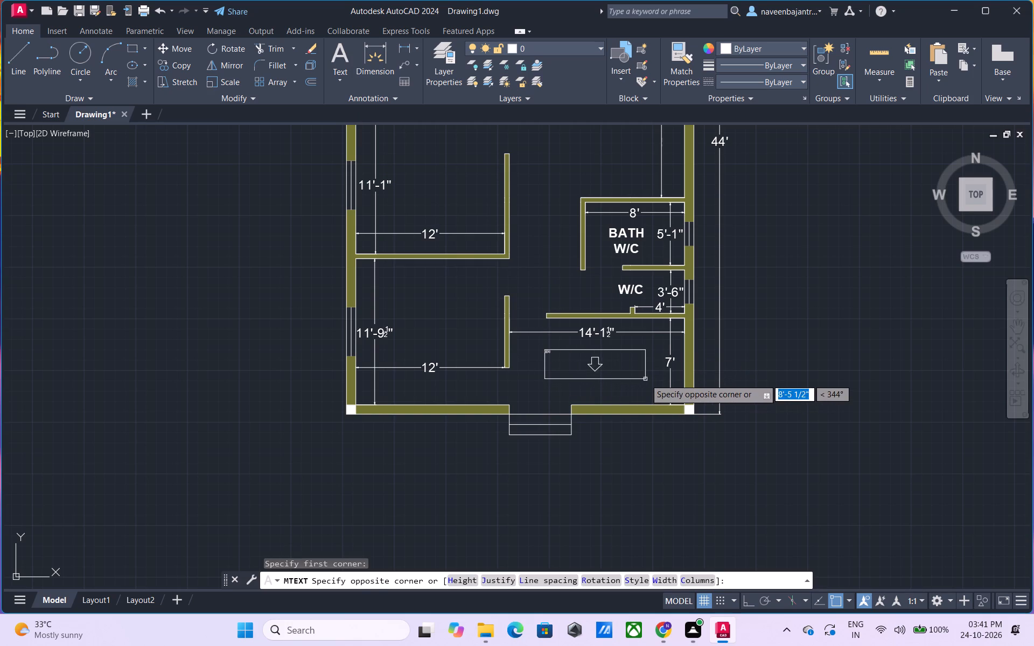
left_click(651, 377)
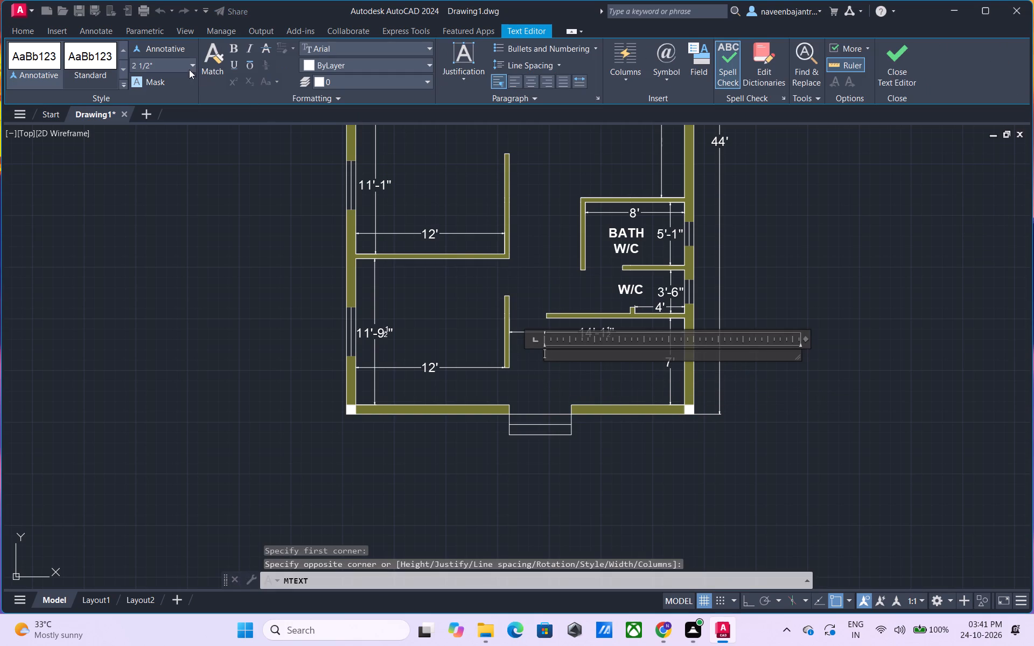
left_click(177, 65)
key("9")
key("shift+quotedbl")
key("Return")
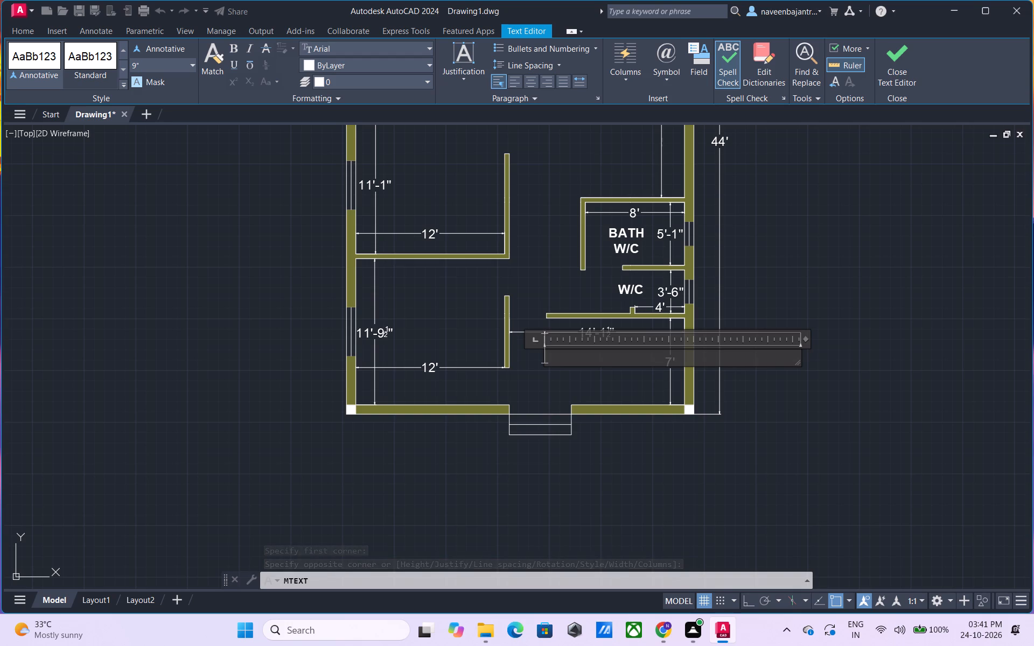
type("VER")
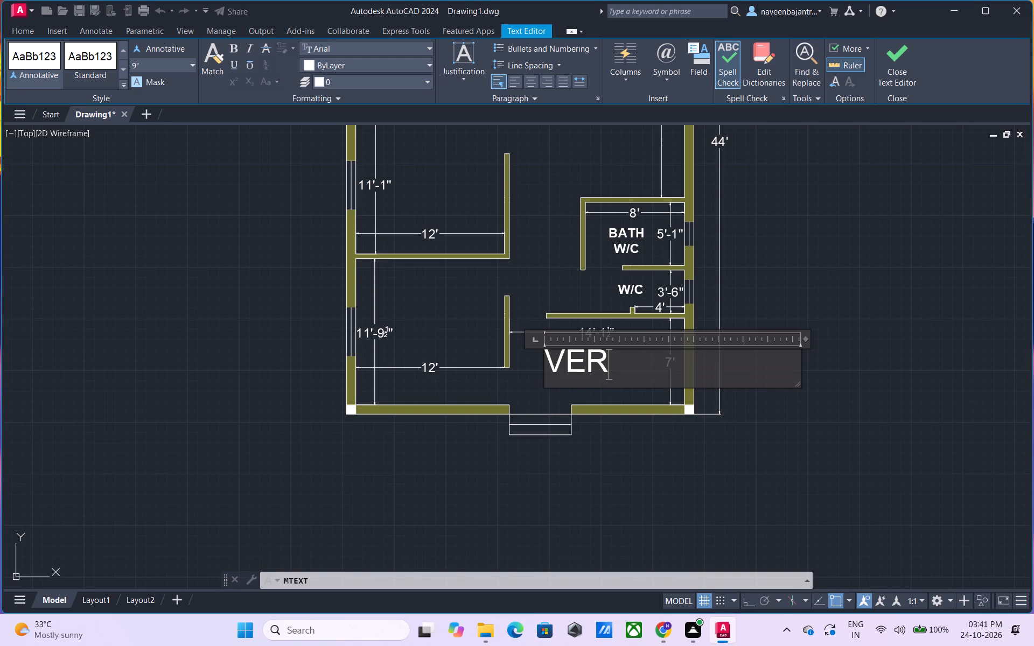
key("a")
type("NDA")
key("h")
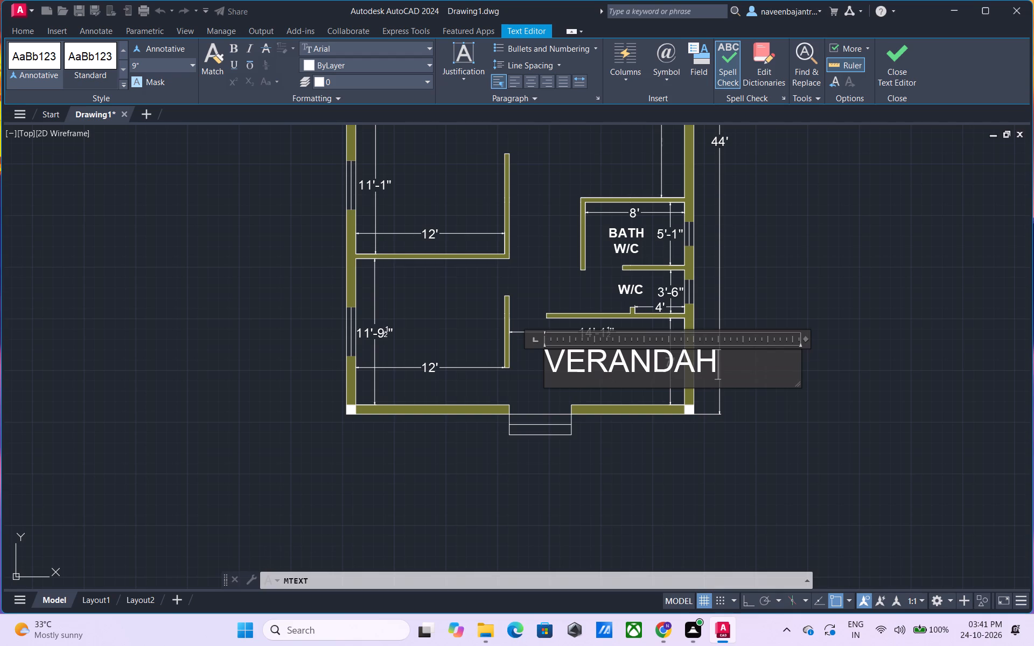
Centre the VERANDAH label, make it bold and finish the text.
left_click_drag(732, 361, 522, 361)
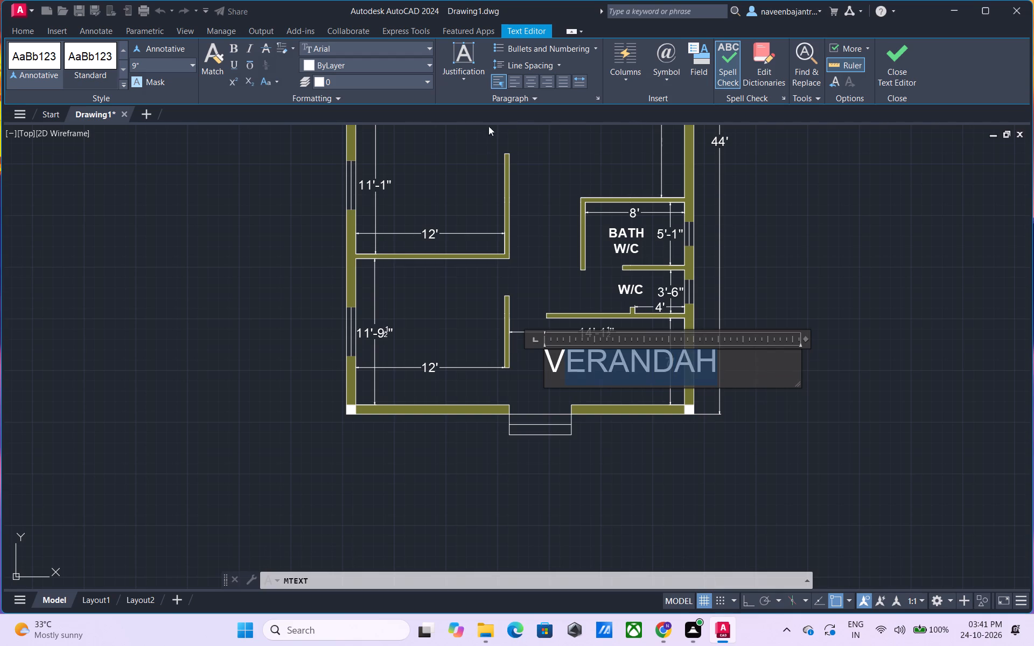
left_click(532, 83)
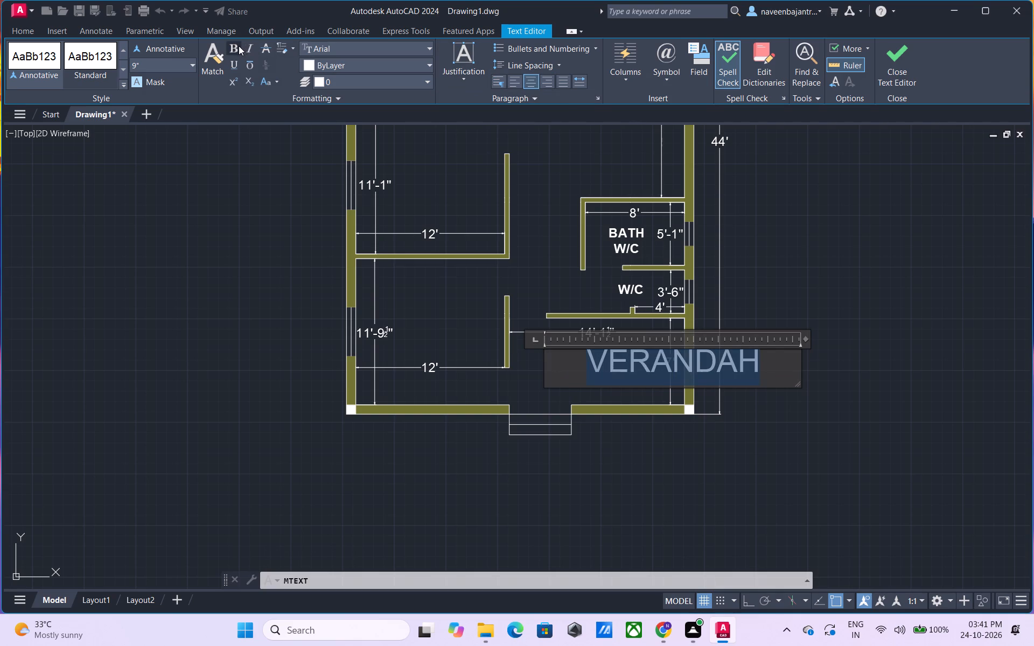
left_click(238, 46)
left_click(899, 58)
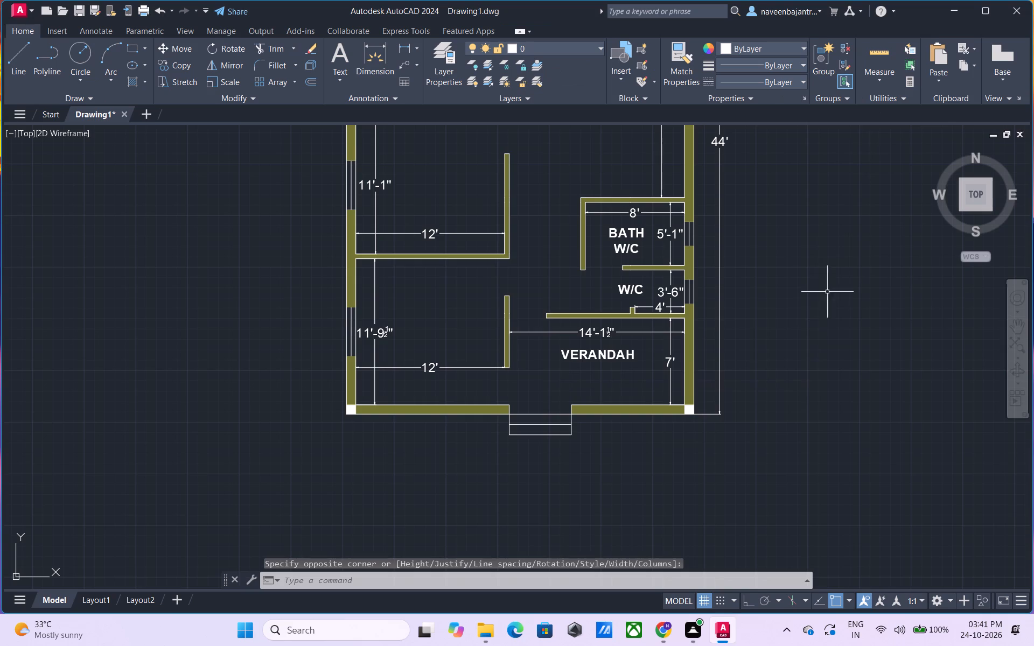
Move the VERANDAH label slightly down, towards the middle of the 7' deep space.
scroll(634, 345, "up", 1)
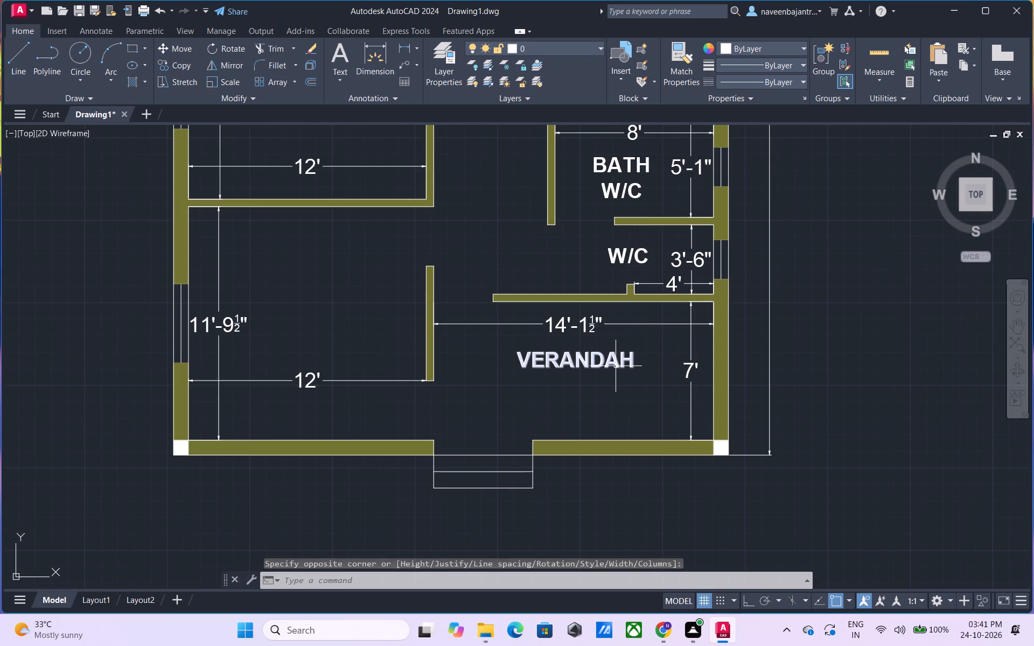
left_click(616, 364)
type("M")
key("space")
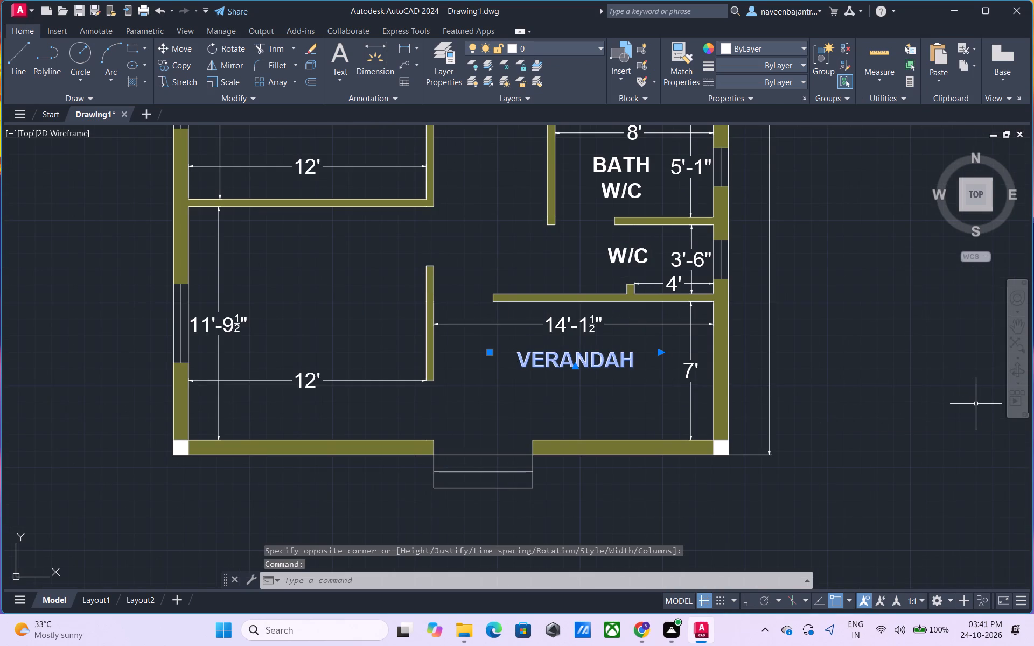
left_click(614, 361)
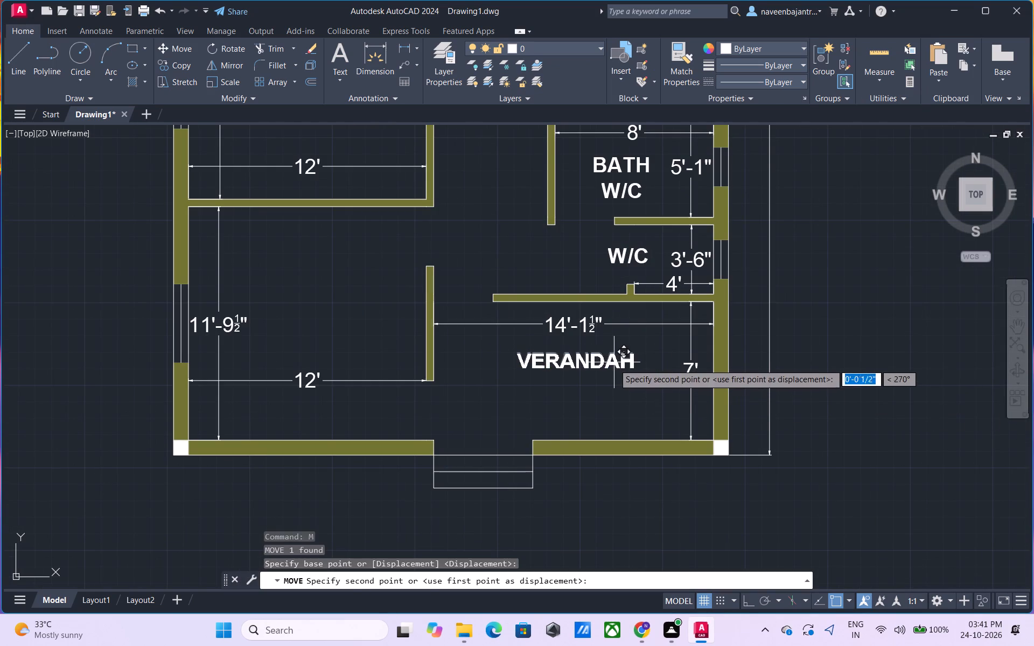
left_click(609, 385)
key("Escape")
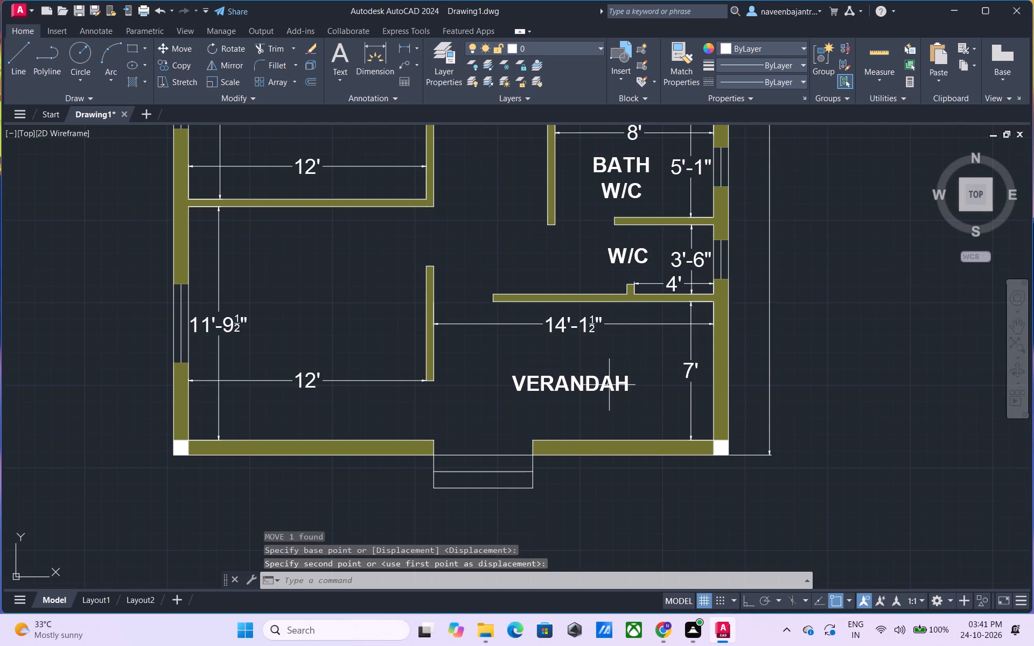
Add multiline text reading BED ROOM on two lines, 9" high, in the 12' by 11'-9 1/2" room beside the verandah.
scroll(924, 357, "down", 1)
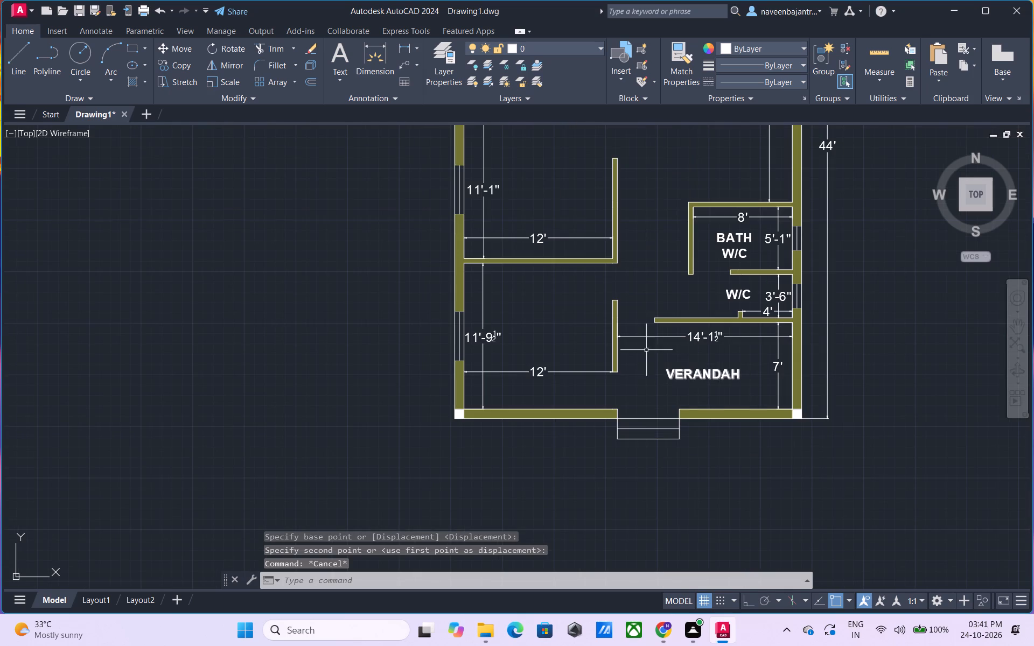
middle_click_drag(505, 322, 572, 347)
scroll(576, 347, "up", 2)
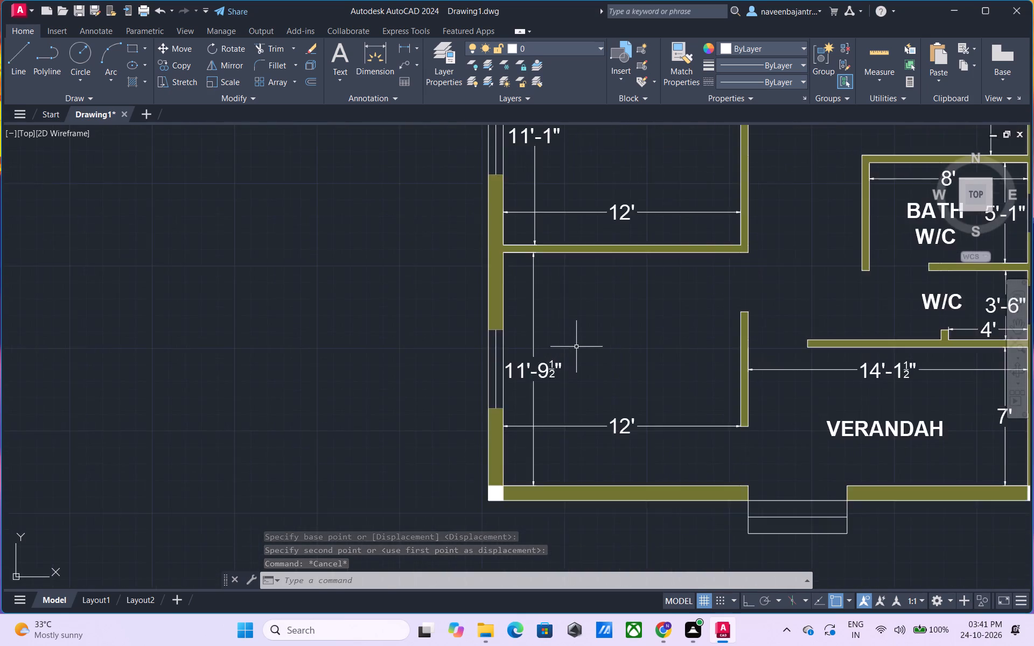
scroll(576, 347, "up", 1)
scroll(575, 345, "down", 2)
middle_click_drag(612, 336, 563, 342)
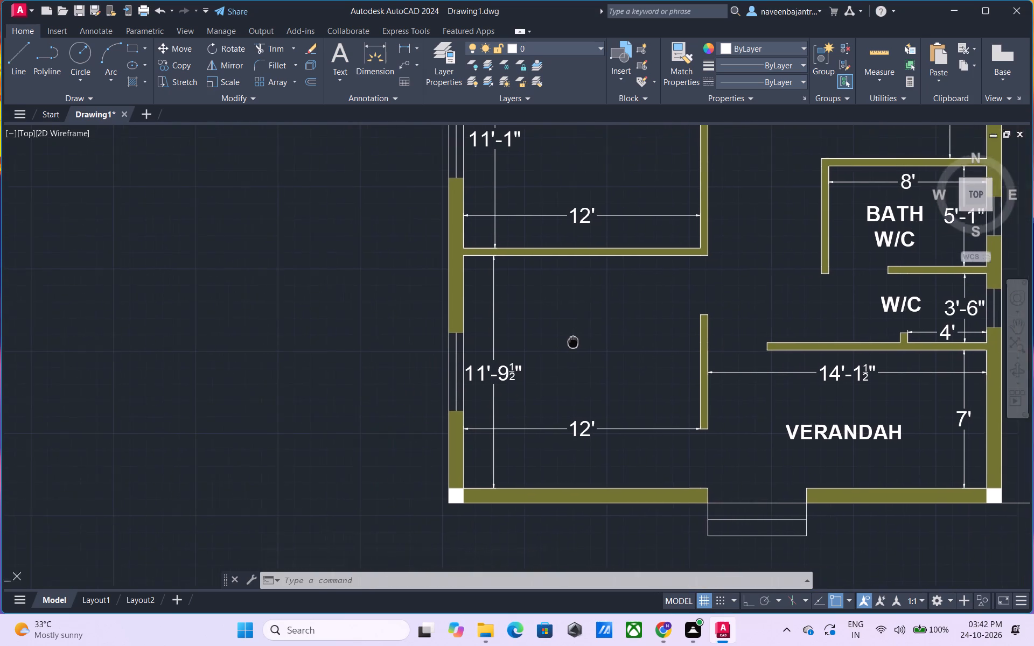
middle_click_drag(563, 342, 556, 342)
key("Escape")
left_click(341, 52)
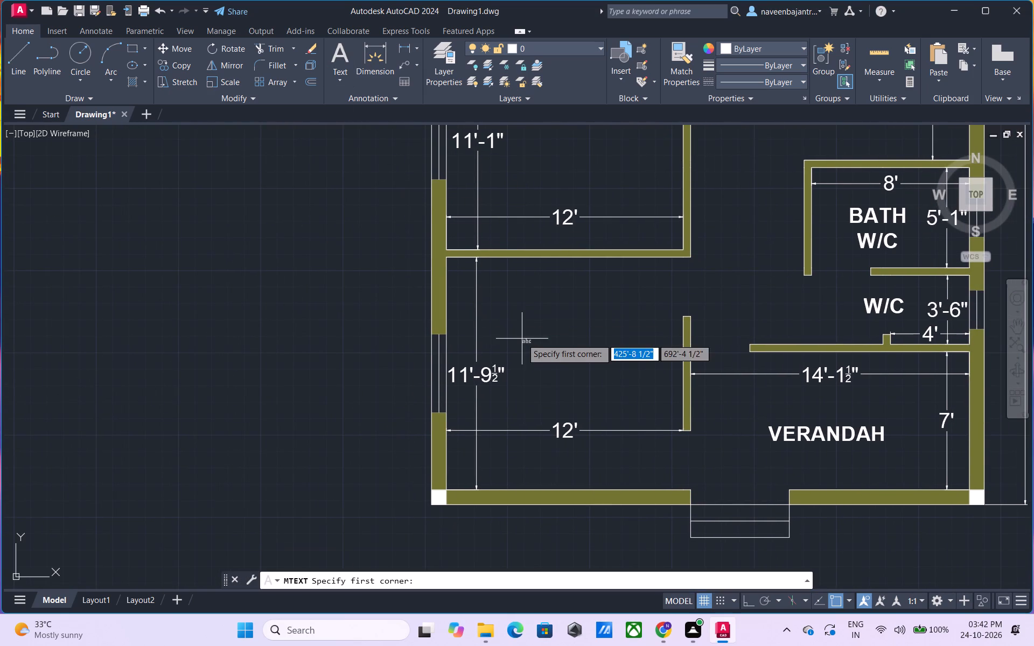
left_click(522, 329)
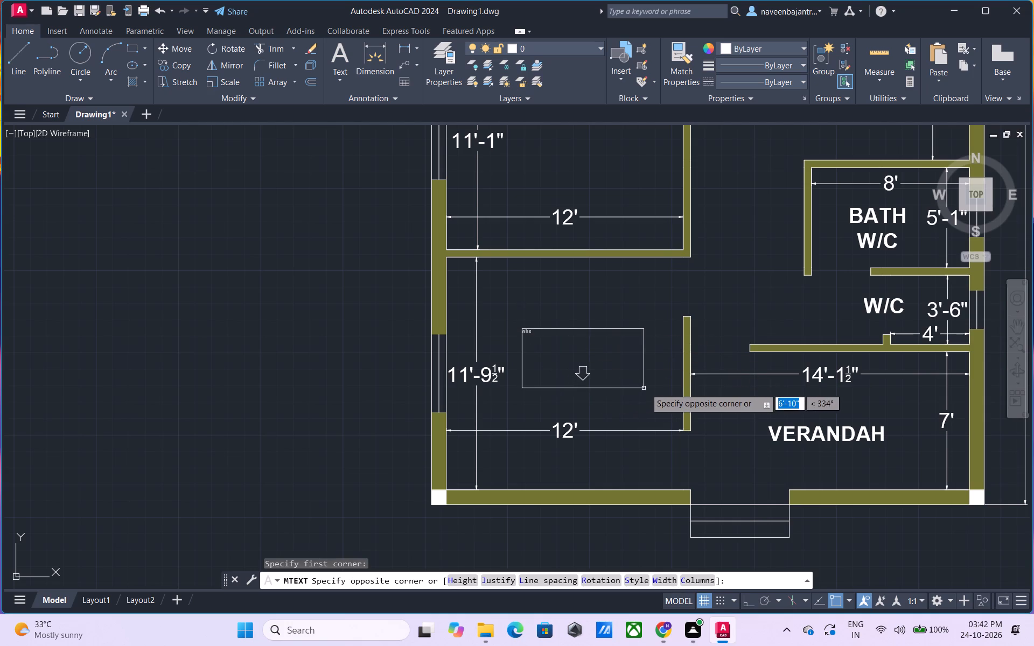
left_click(668, 380)
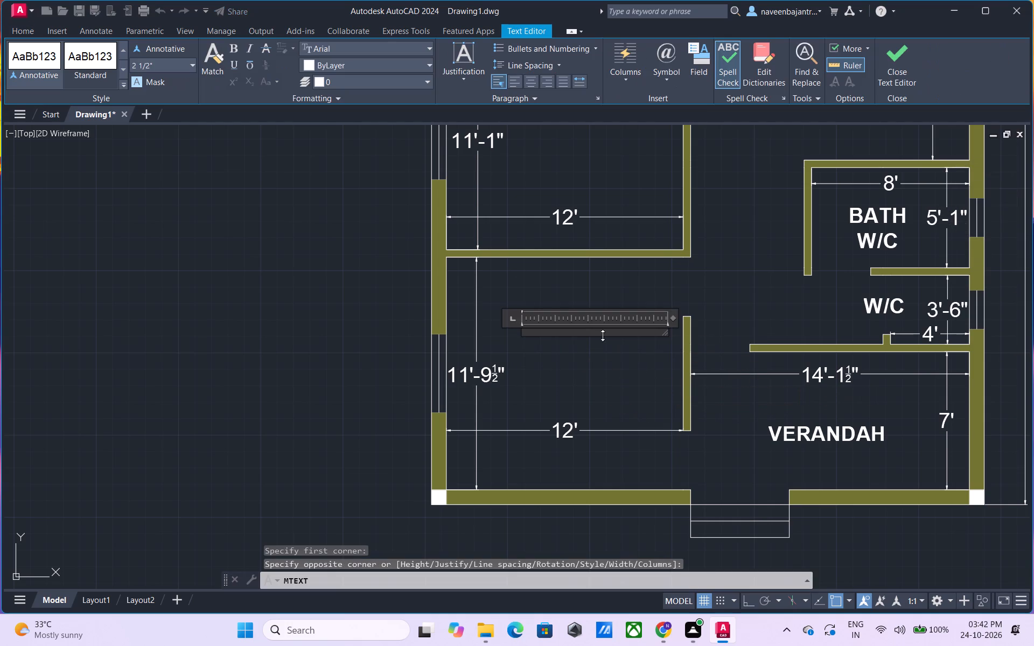
left_click(168, 66)
key("9")
key("shift+quotedbl")
key("Return")
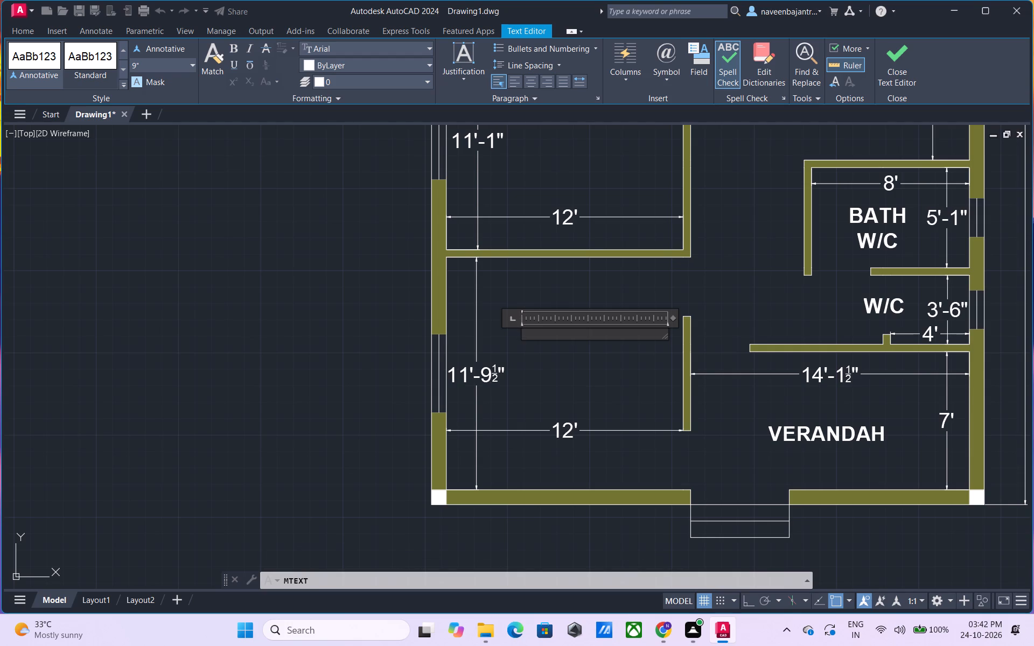
type("BE")
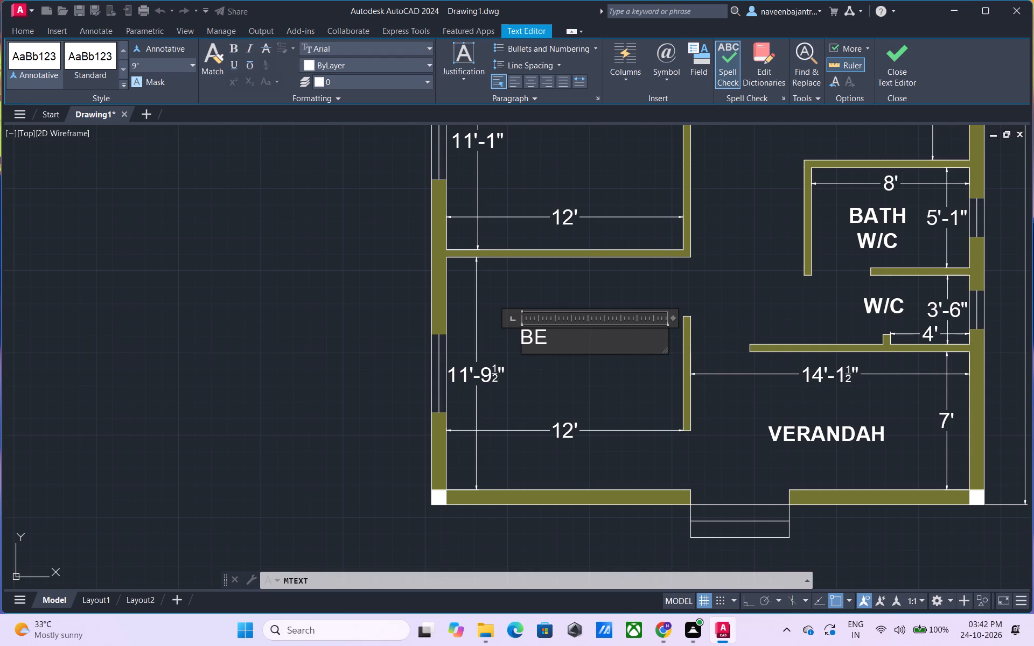
type("DR")
key("BackSpace")
key("Return")
type("ROOM")
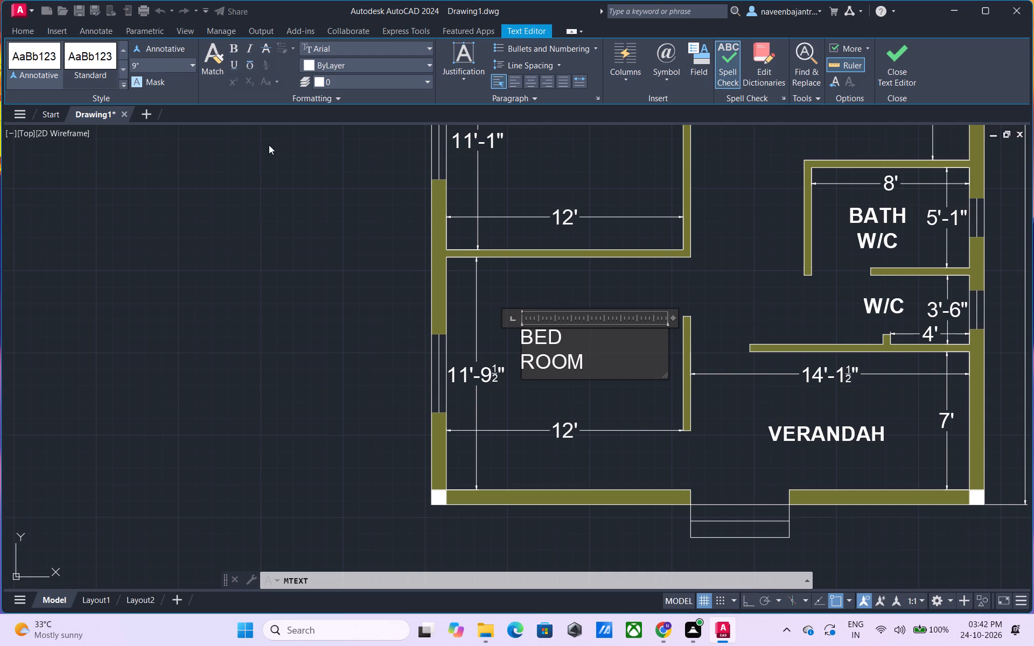
Centre the new two-line BED ROOM label, make it bold and finish the text.
left_click_drag(591, 364, 498, 329)
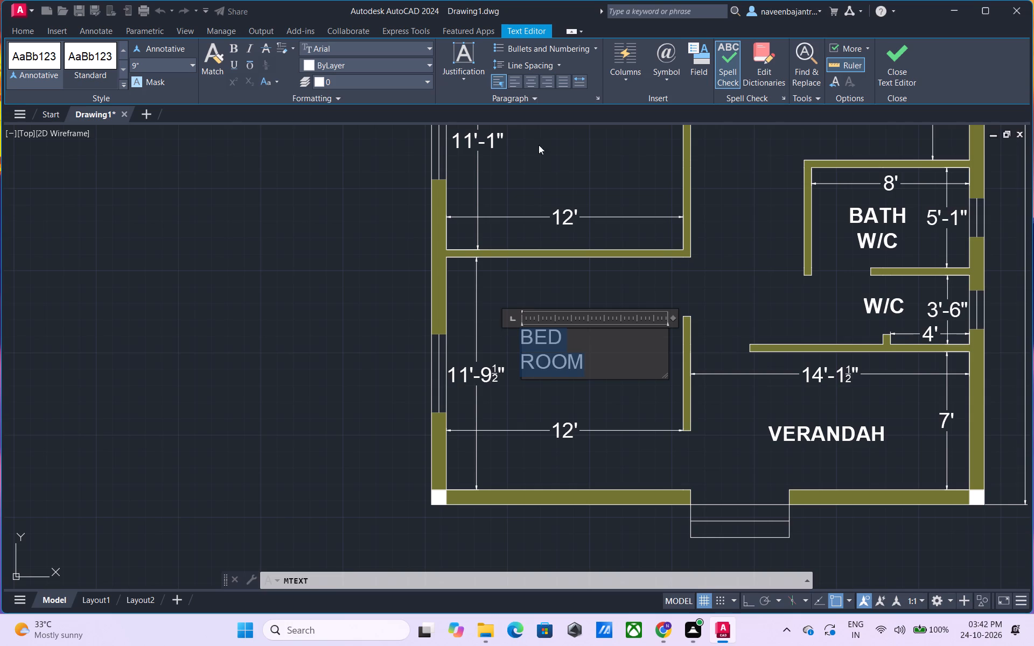
left_click(531, 85)
left_click(232, 45)
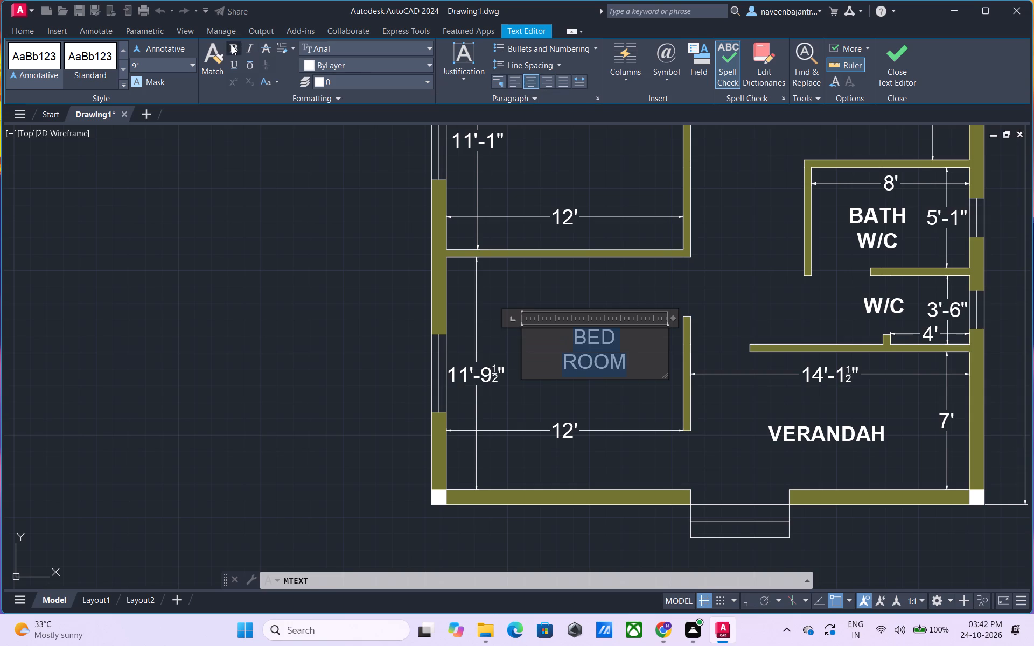
left_click(883, 61)
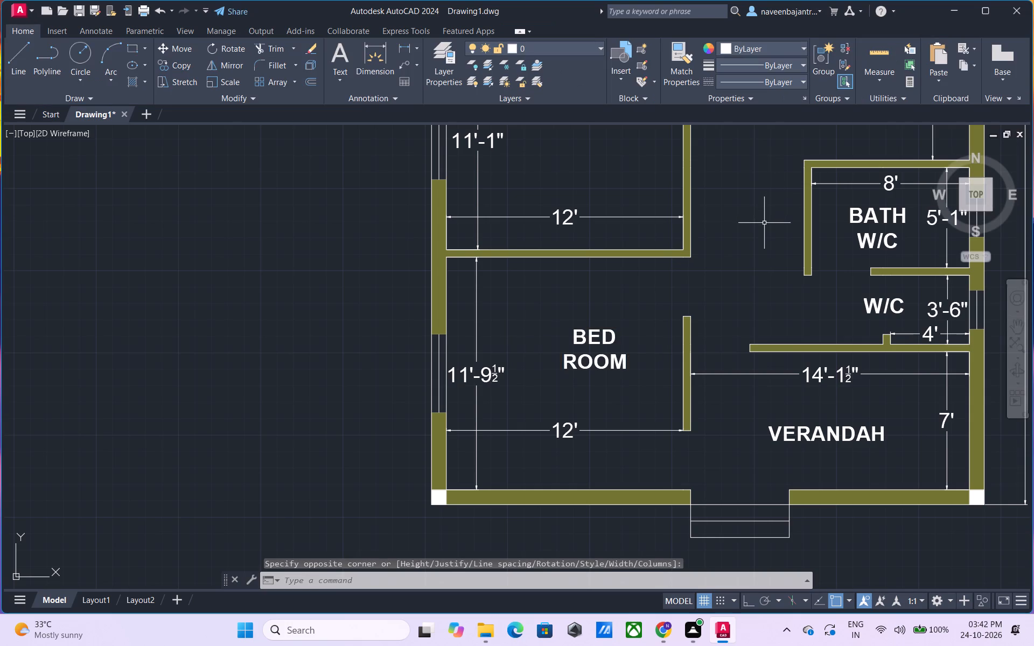
Add multiline text reading BED ROOM on two lines, 9" high, in the 12' by 11'-1" middle room.
scroll(760, 234, "down", 1)
middle_click_drag(760, 243, 746, 261)
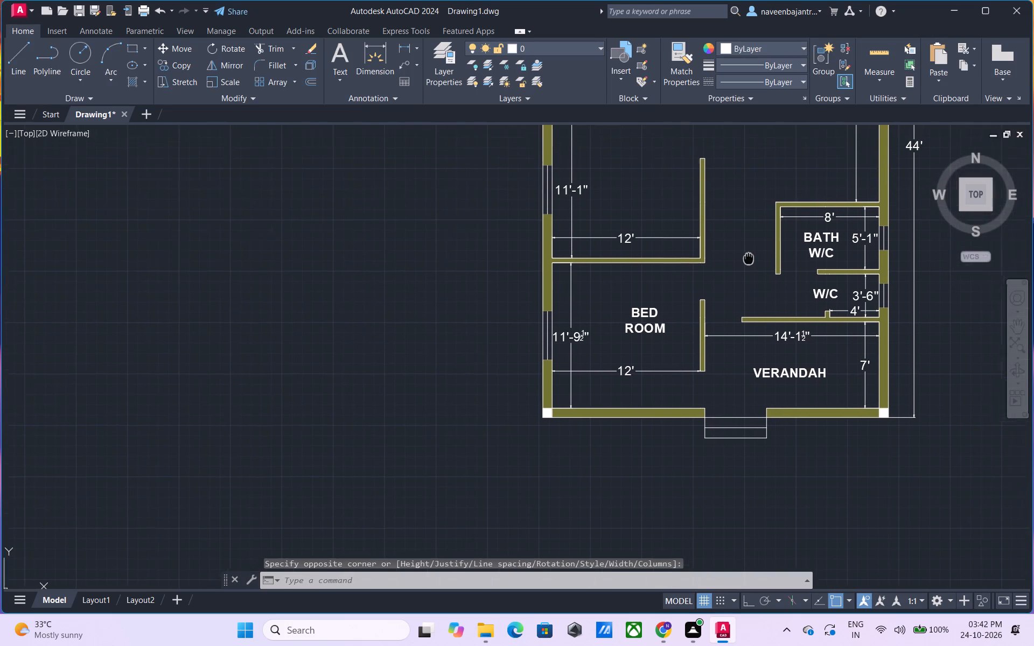
middle_click_drag(746, 261, 718, 328)
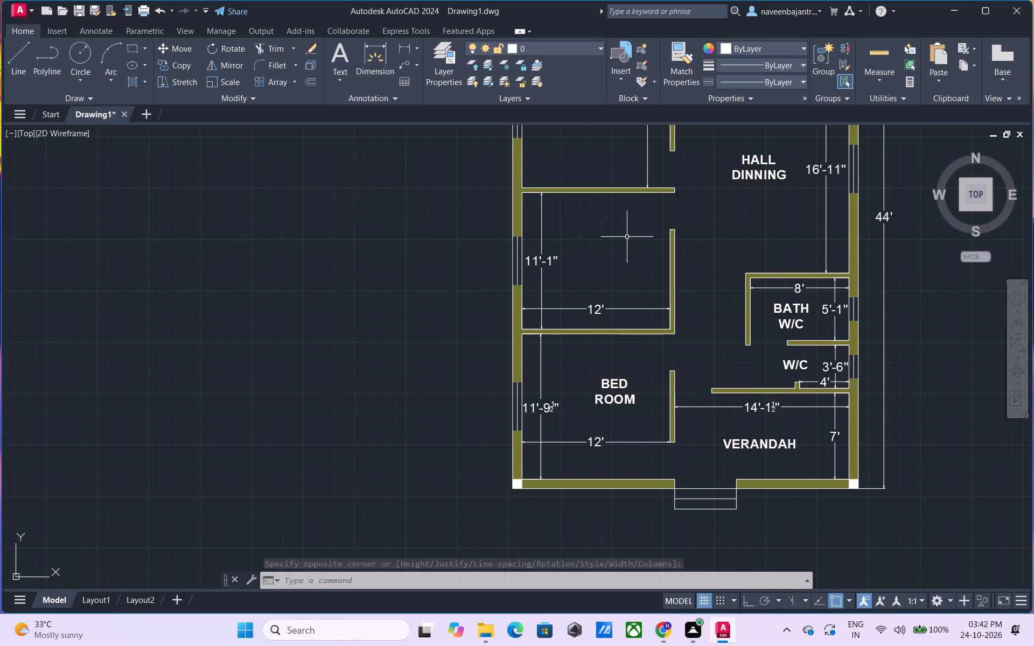
middle_click_drag(627, 237, 593, 323)
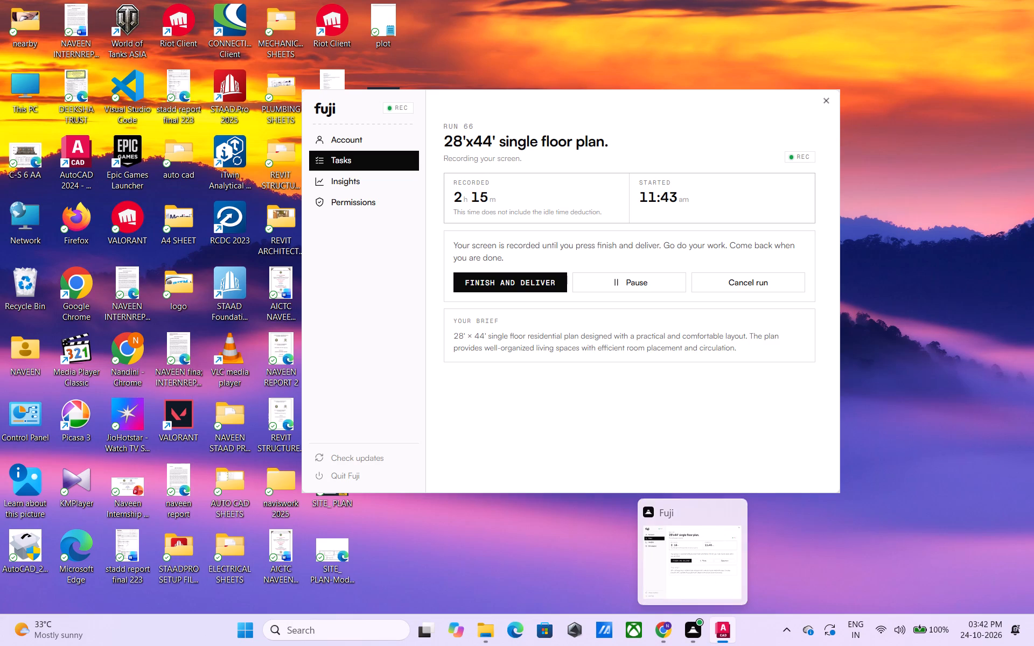
left_click(342, 54)
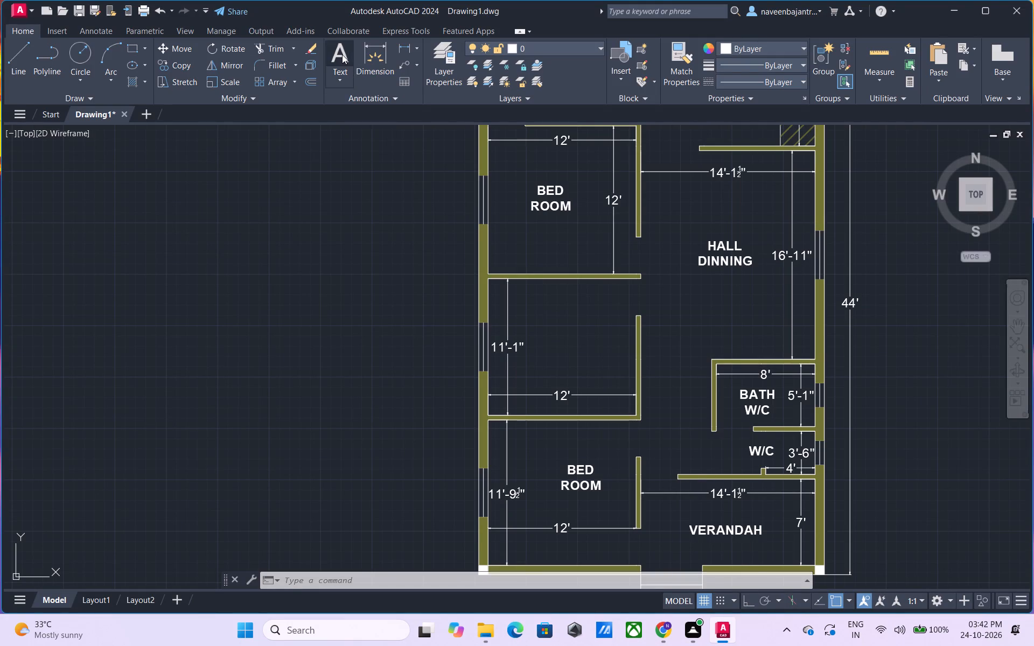
left_click(542, 325)
left_click(620, 354)
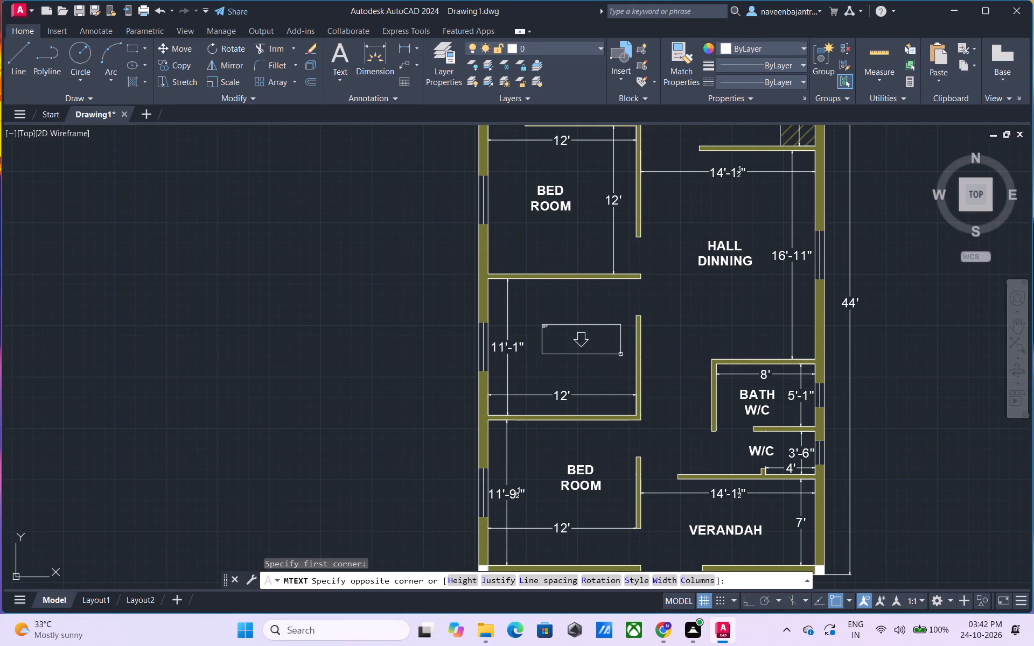
left_click(181, 68)
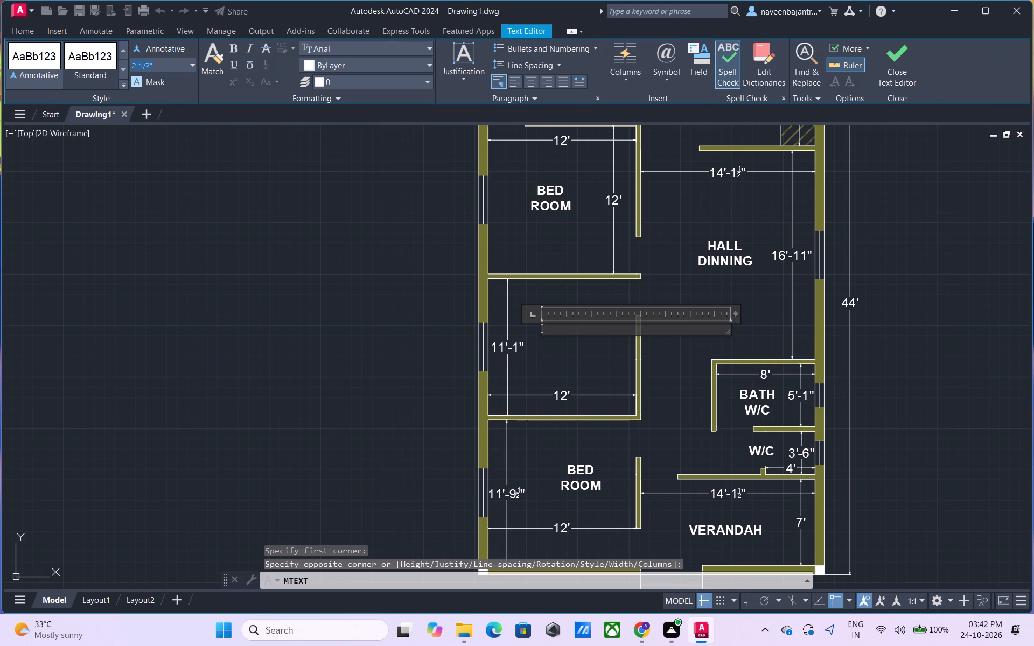
key("9")
key("shift+quotedbl")
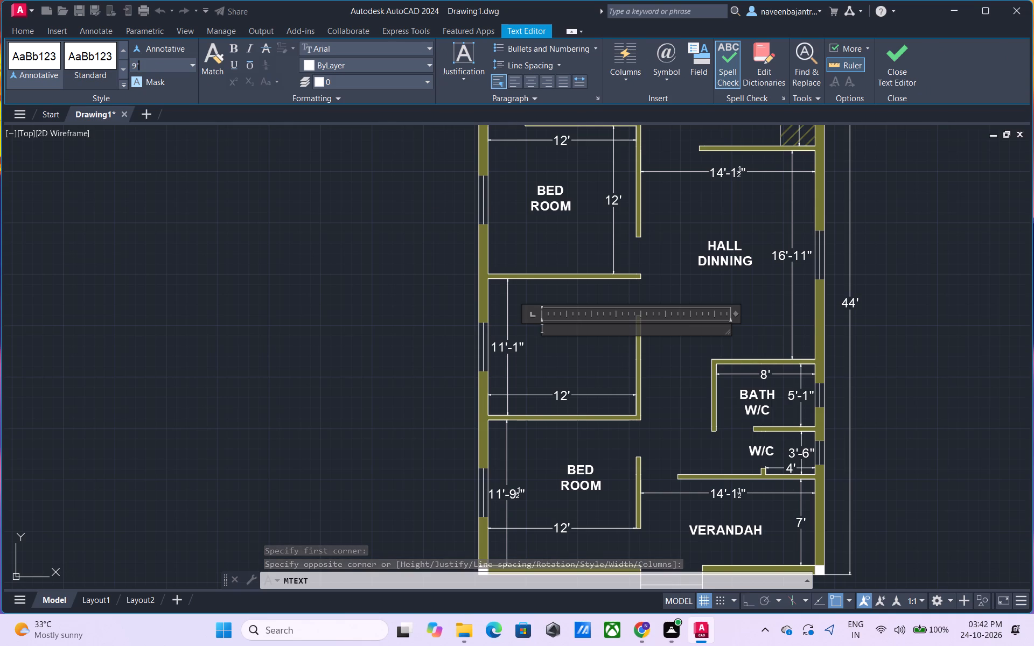
key("Return")
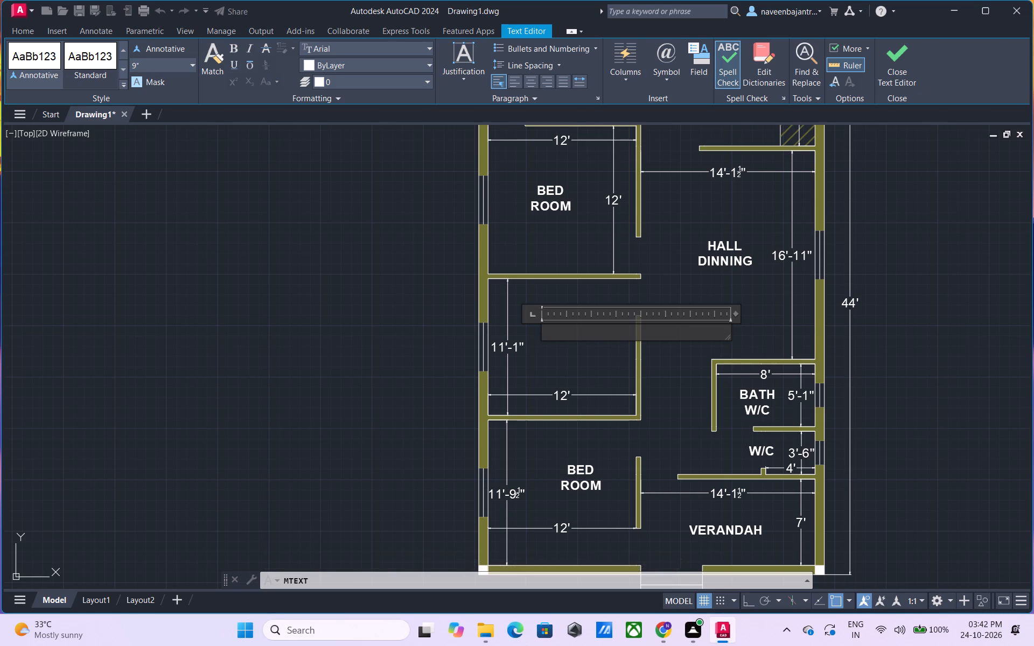
type("BED")
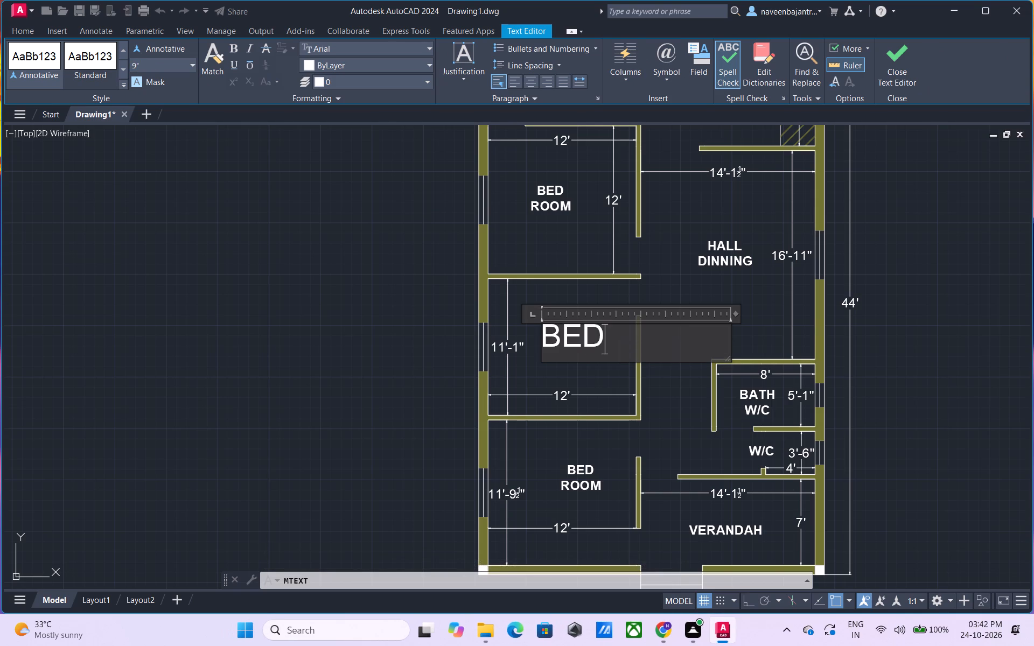
key("Return")
type("ROOM")
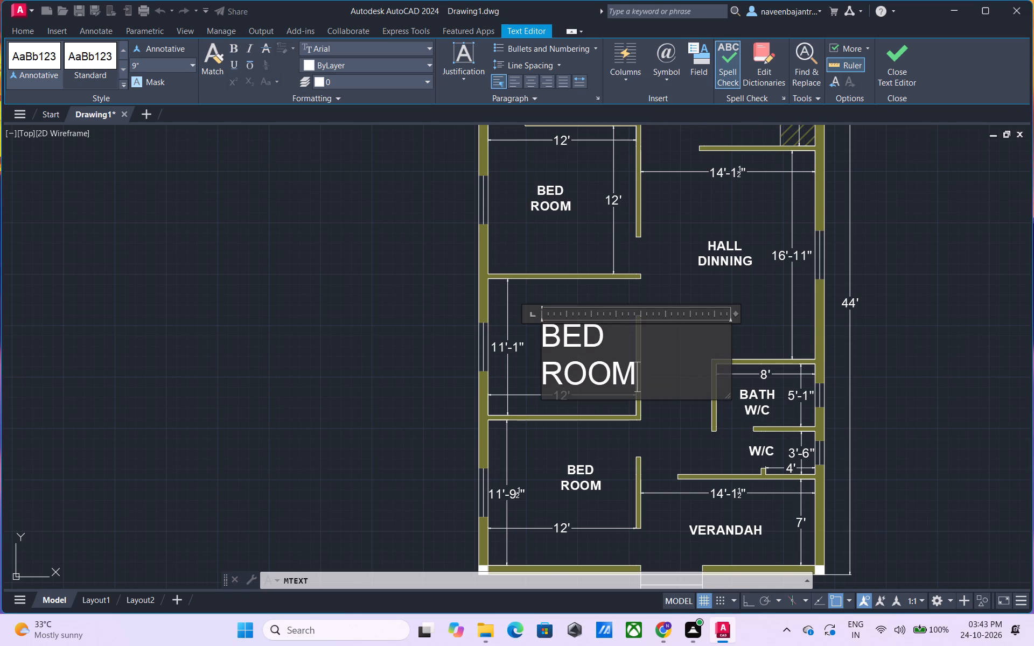
Centre the middle room's BED ROOM label, make it bold and finish the text.
left_click_drag(639, 373, 541, 343)
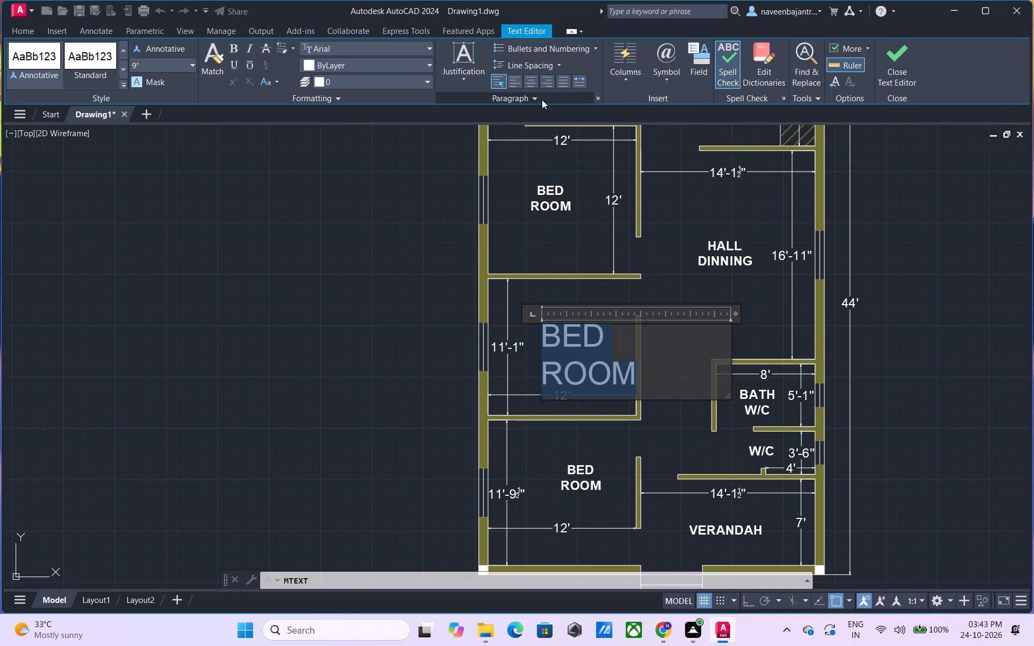
left_click(536, 86)
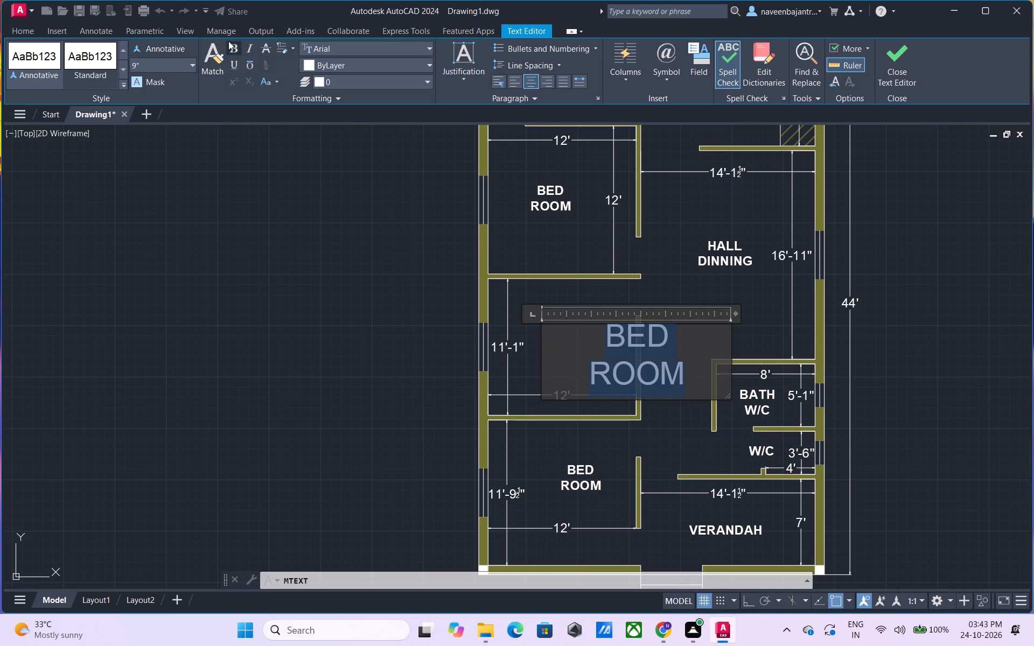
left_click(229, 41)
left_click(892, 66)
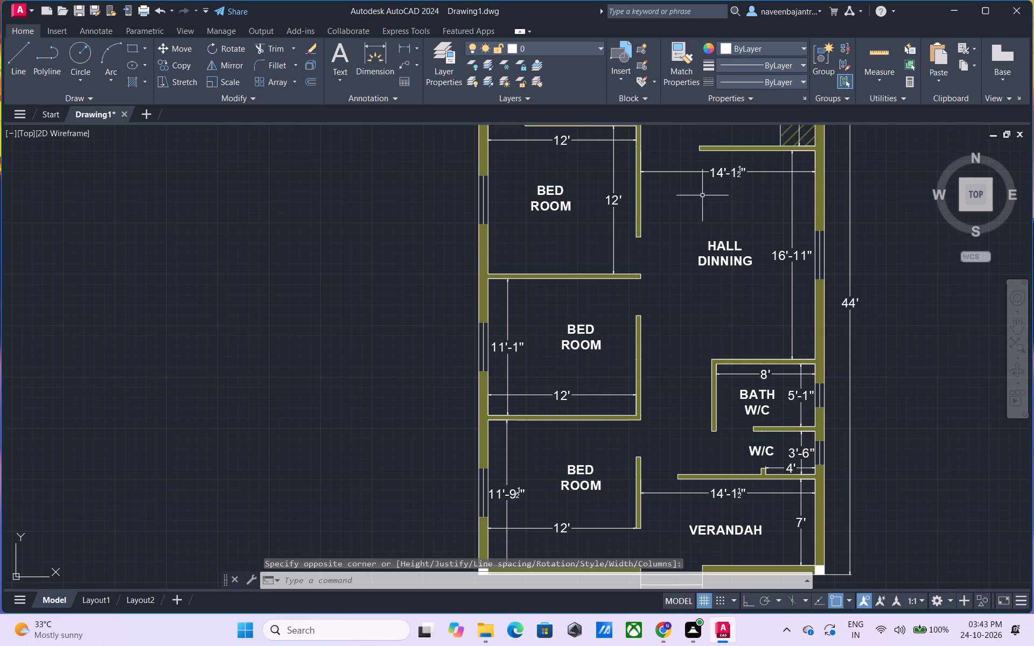
Add multiline text reading BATH and W/C on two lines, 9" high, in the 4'-1" space beside the staircase.
middle_click_drag(702, 195, 687, 335)
scroll(477, 212, "up", 1)
middle_click_drag(486, 222, 491, 254)
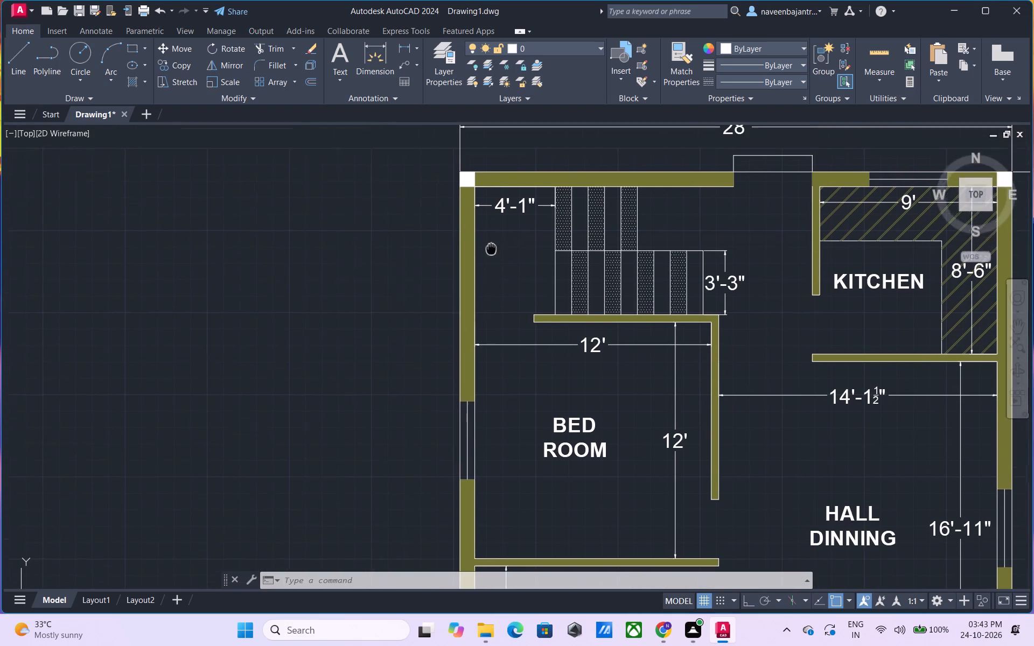
middle_click_drag(491, 254, 491, 274)
scroll(493, 277, "up", 1)
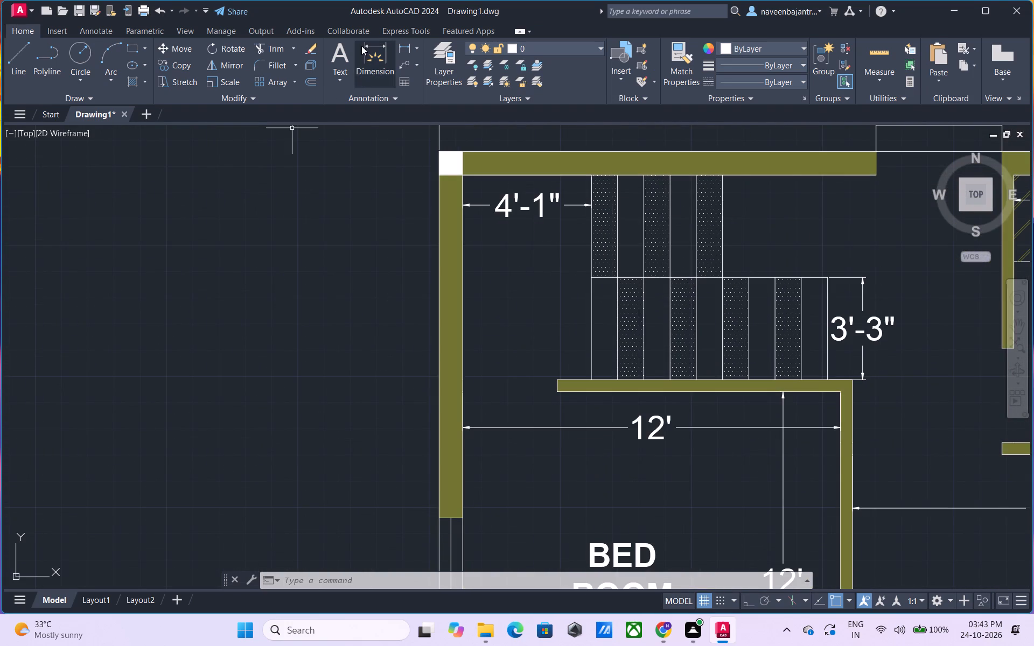
left_click(344, 53)
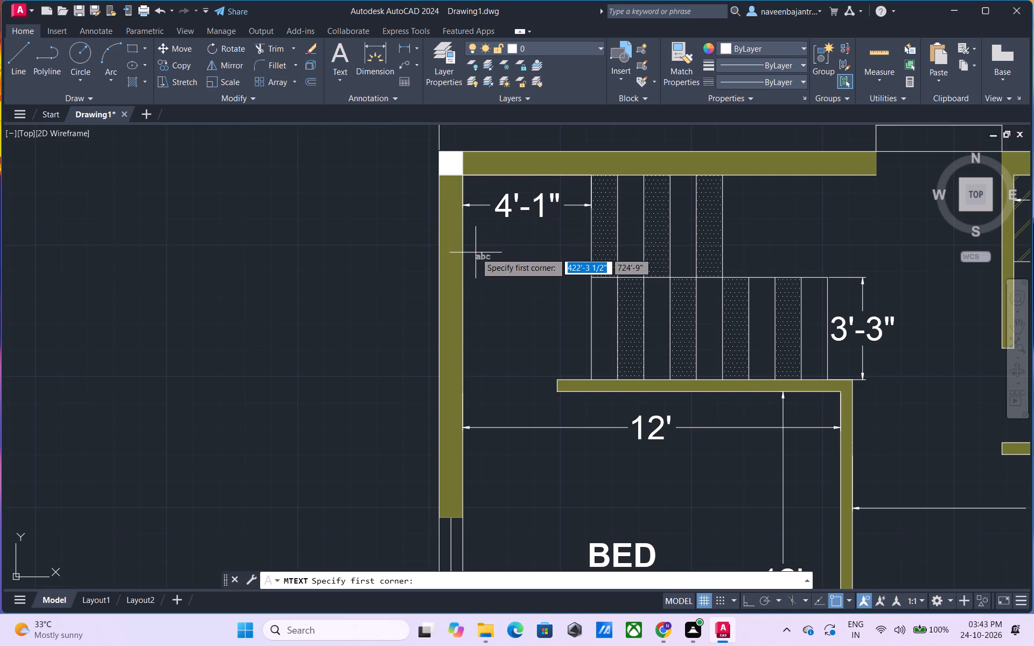
left_click(476, 252)
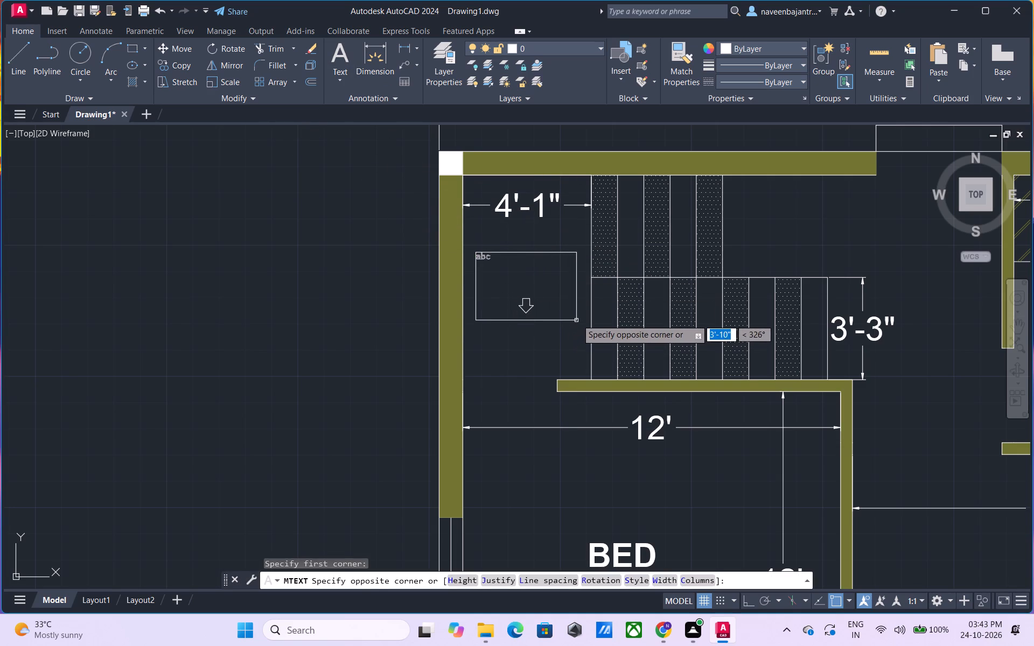
left_click(578, 314)
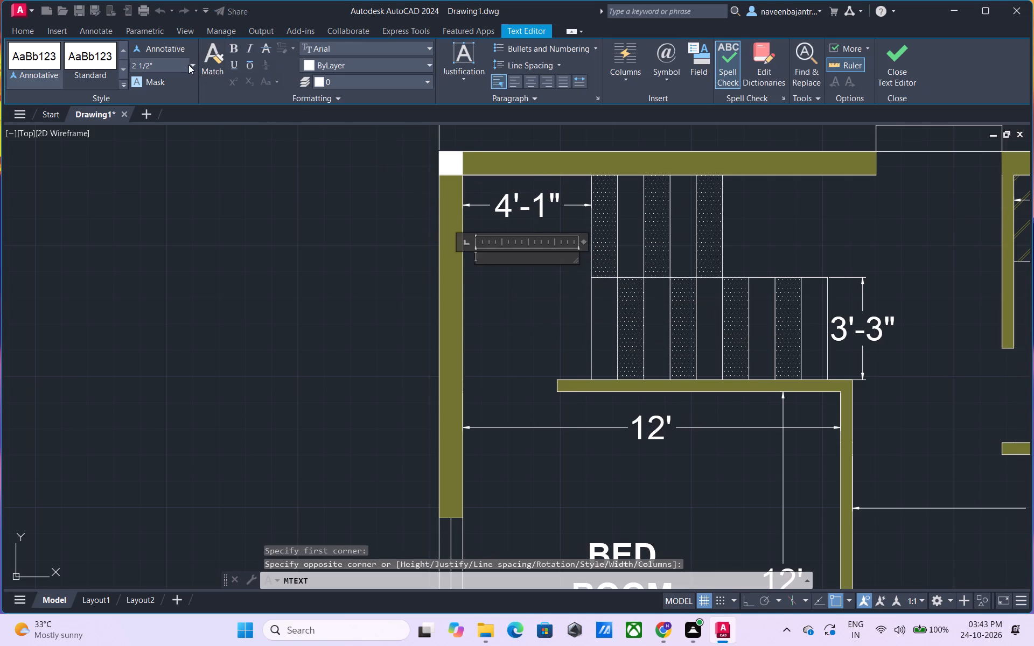
left_click(176, 64)
key("9")
key("shift+quotedbl")
key("Return")
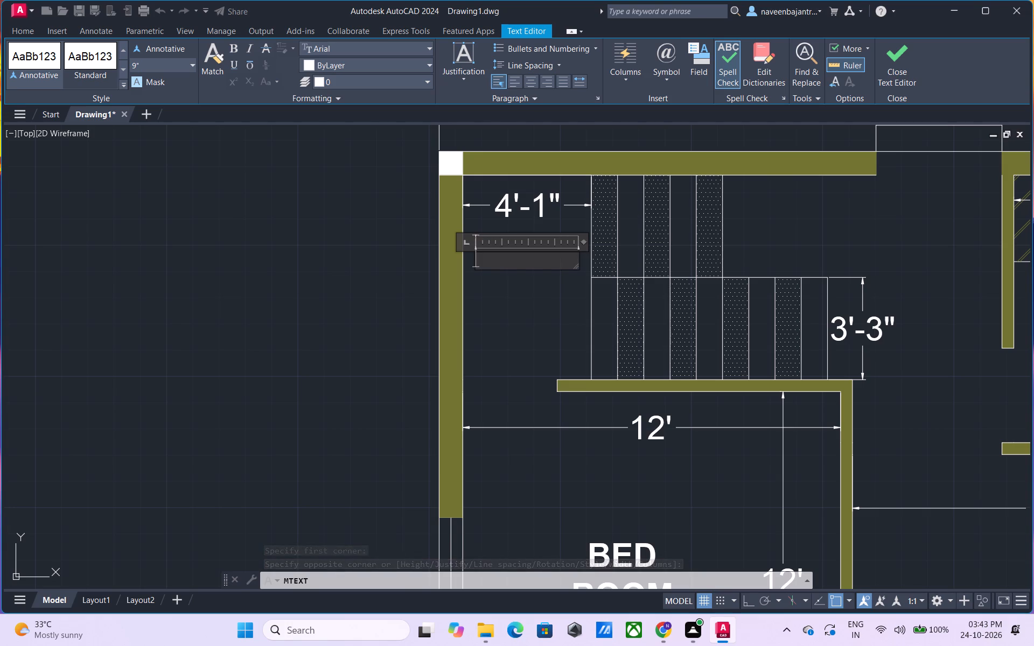
type("BATH")
key("Return")
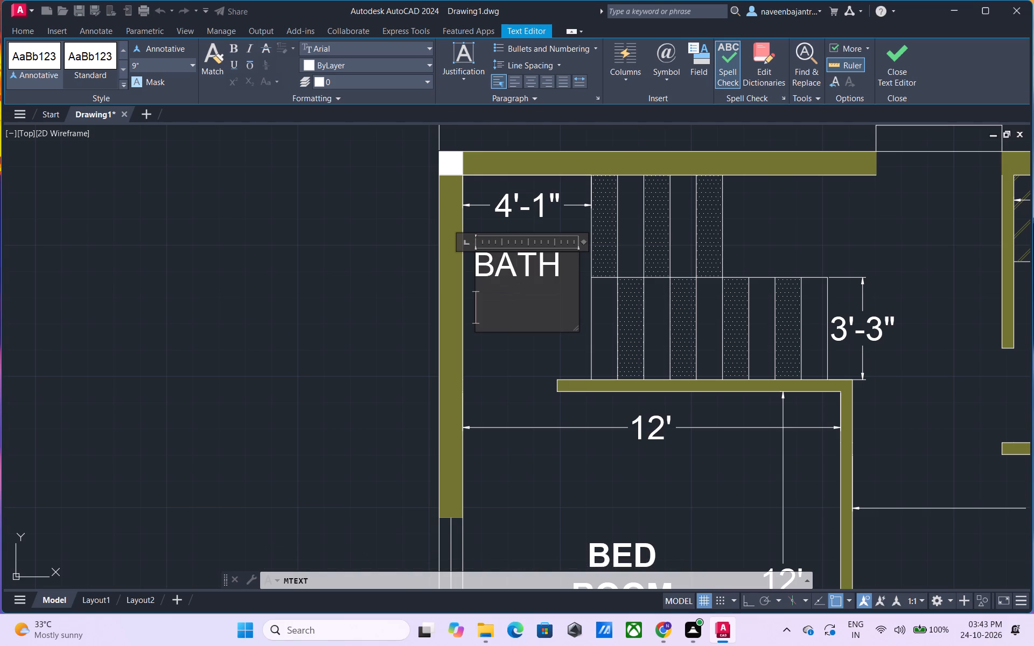
key("w")
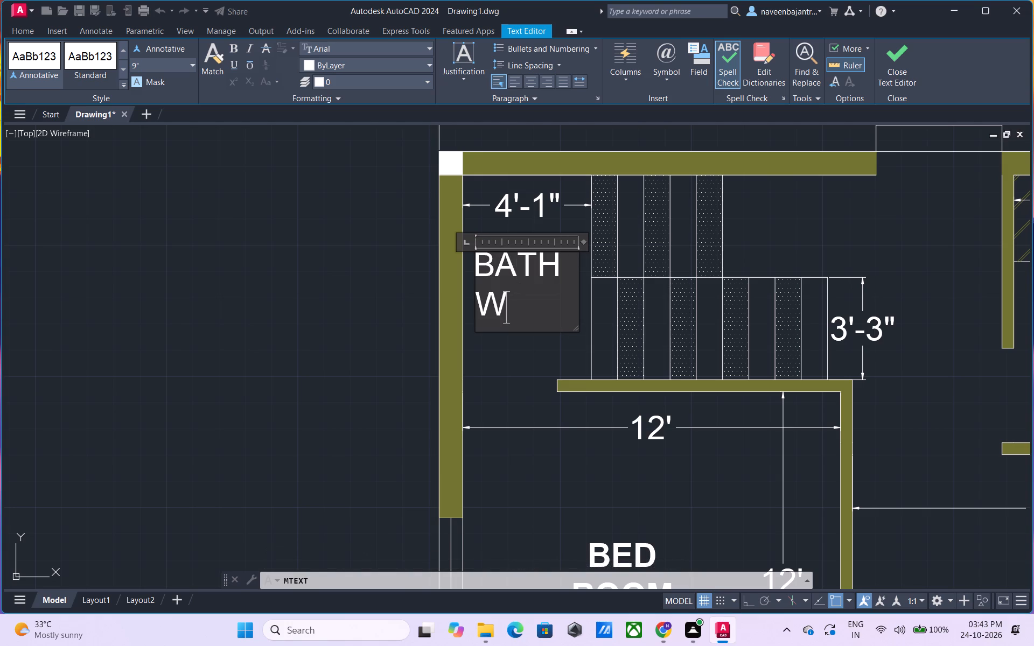
key("slash")
key("c")
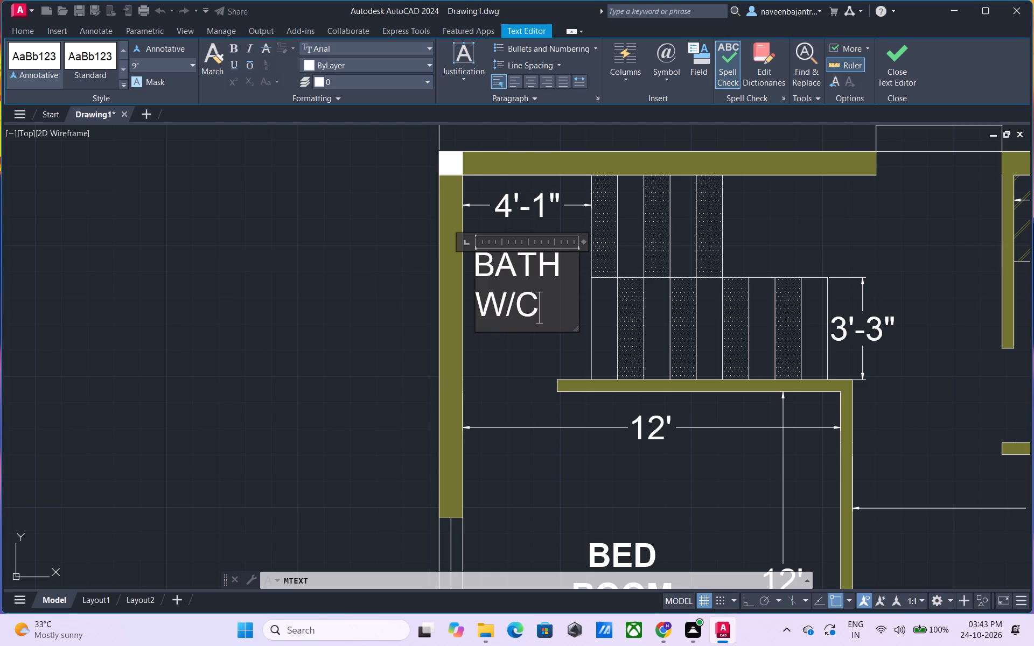
Centre the new BATH W/C label beside the stairs, make it bold and finish the text.
left_click_drag(554, 315, 498, 290)
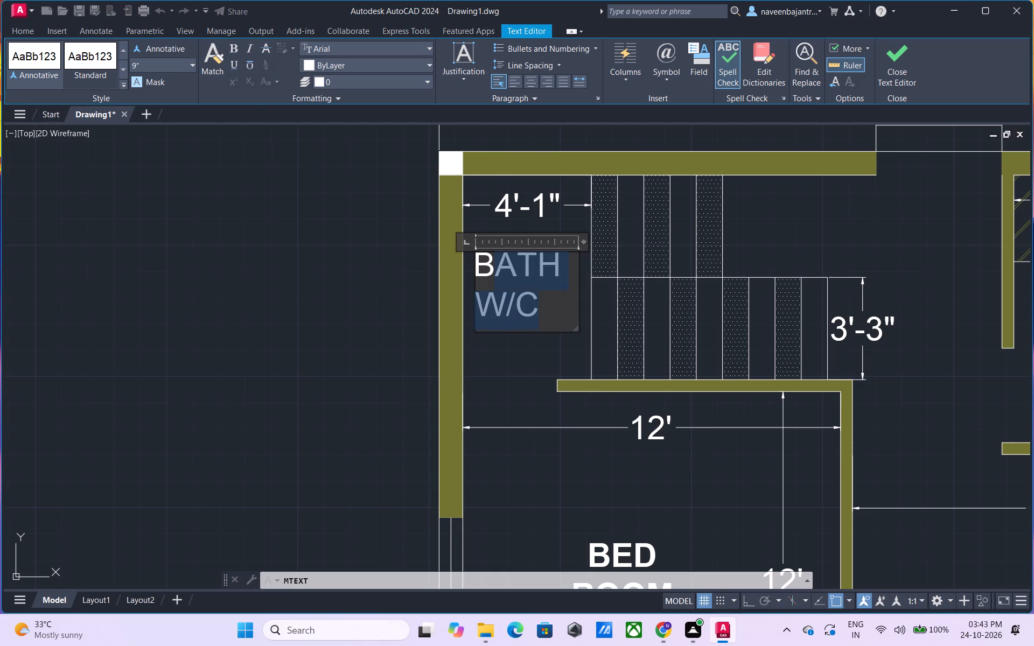
left_click_drag(498, 290, 472, 276)
left_click(527, 85)
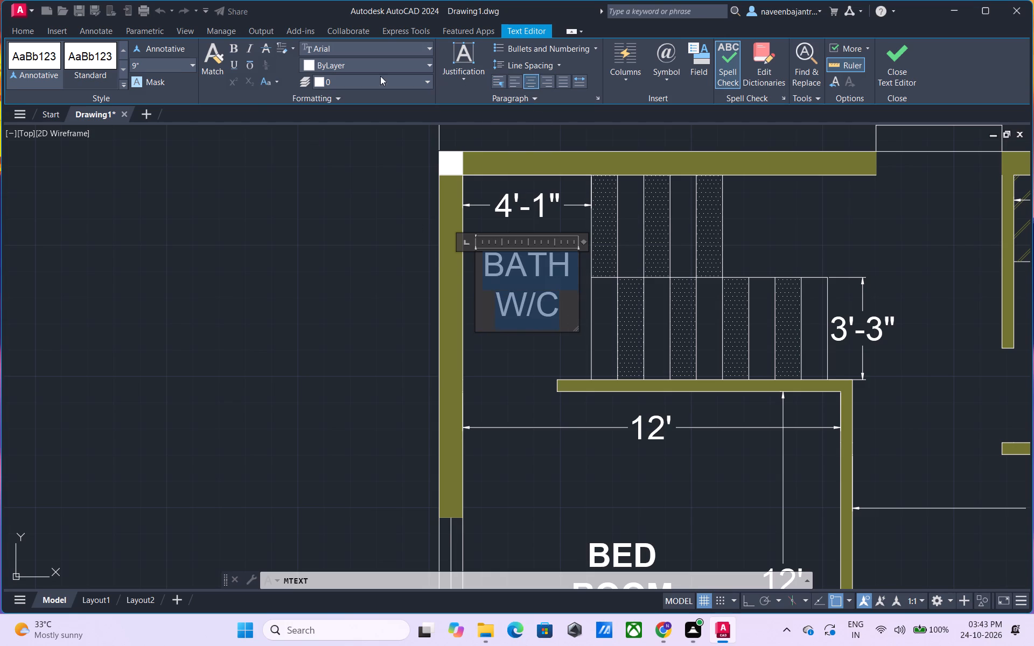
left_click(233, 47)
left_click(882, 74)
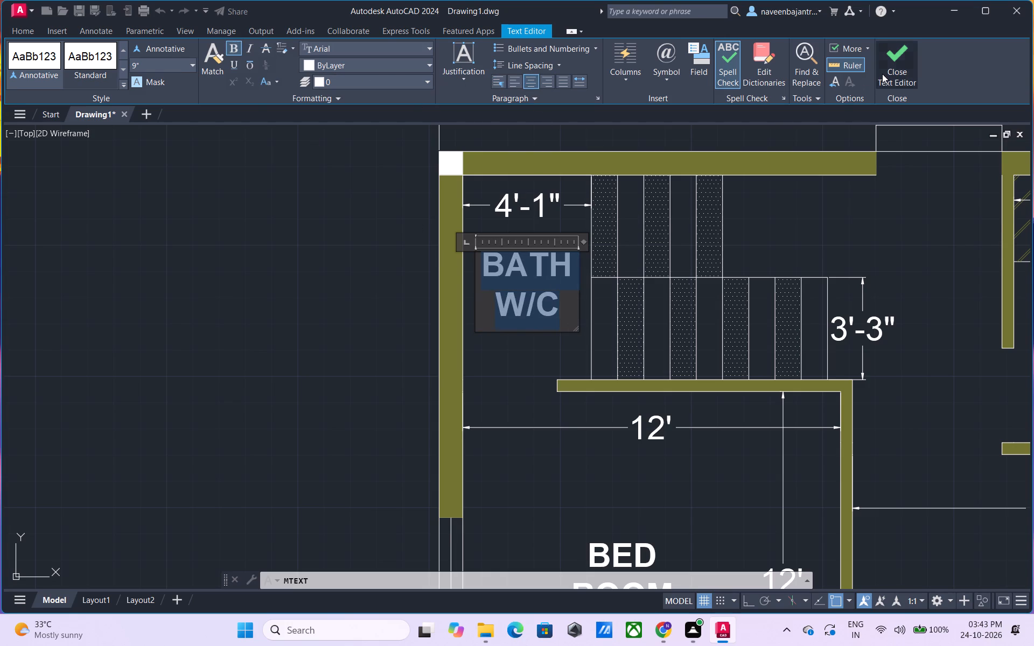
Add multiline text reading STAIR, 9" high, in the open area beside the shorter upper flight of the staircase.
scroll(745, 225, "down", 1)
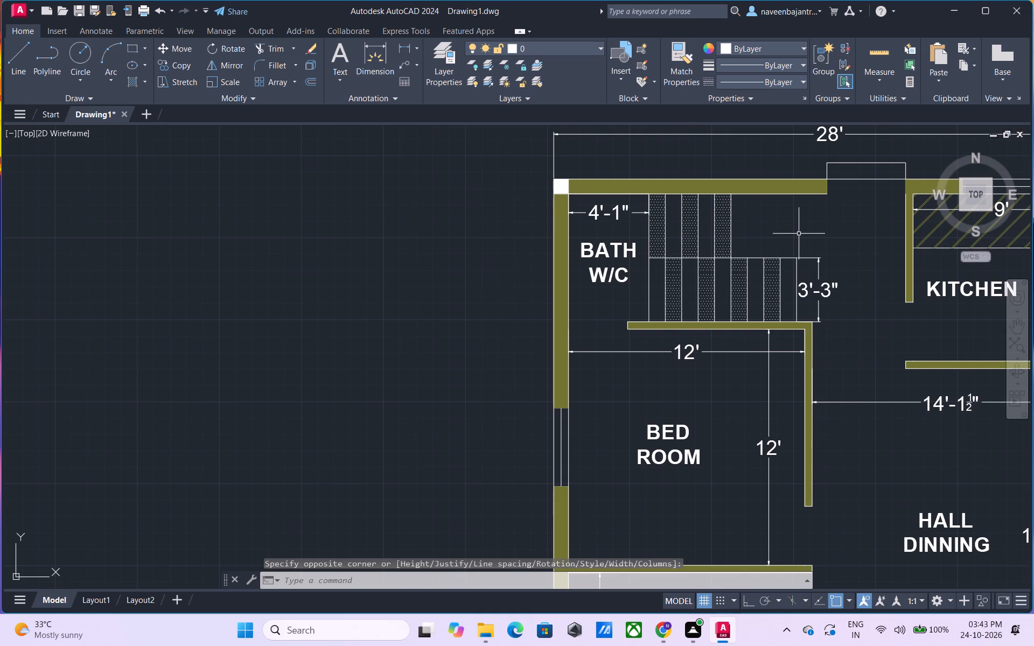
middle_click_drag(799, 233, 713, 279)
scroll(699, 276, "up", 1)
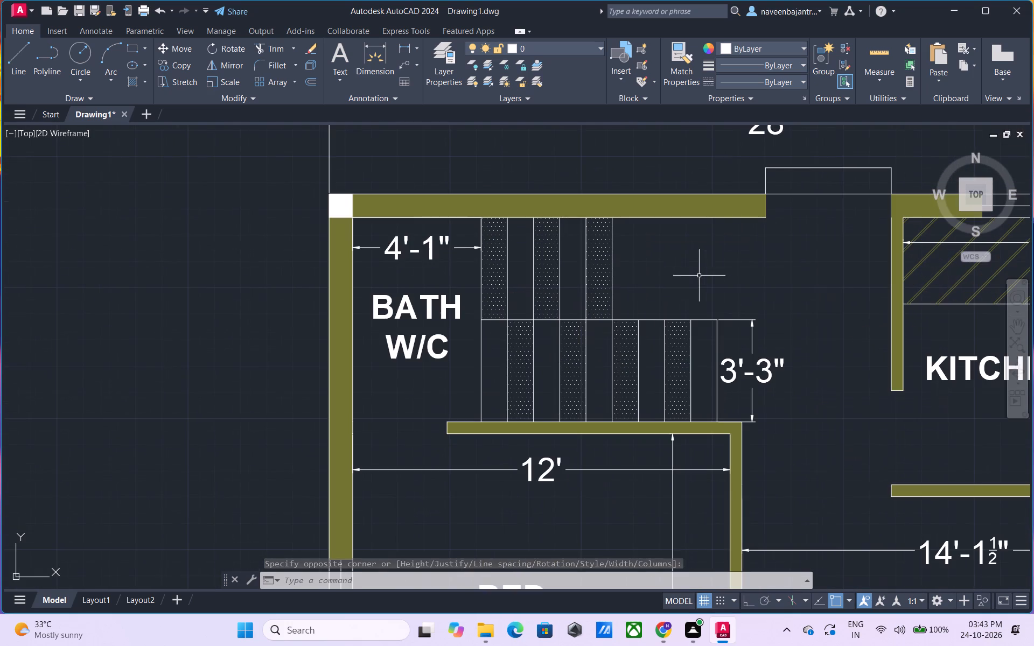
middle_click_drag(668, 270, 667, 283)
scroll(667, 283, "up", 1)
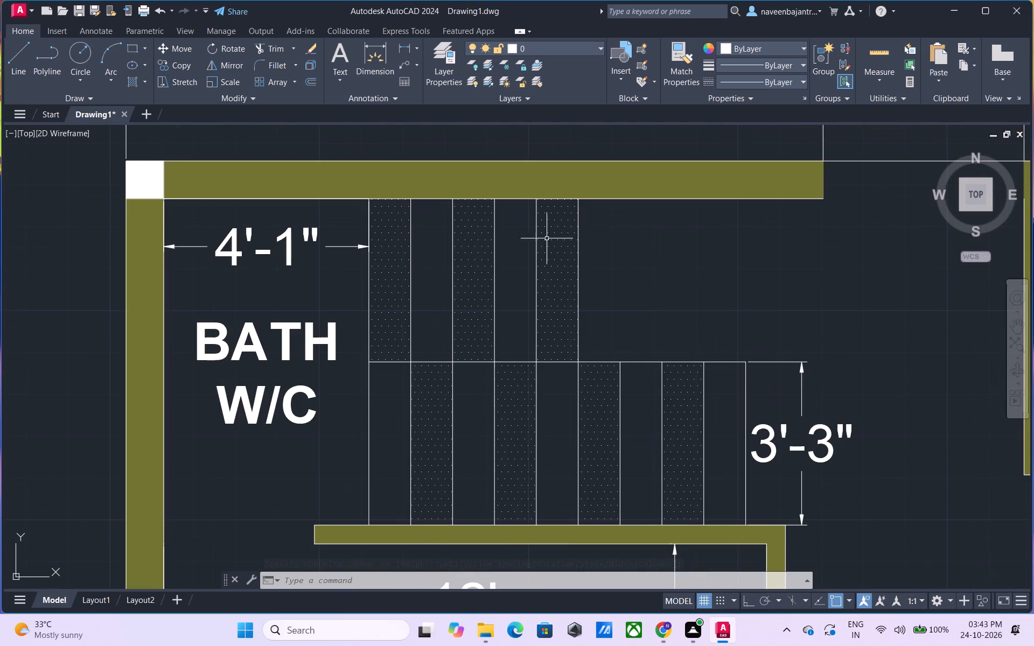
left_click(348, 55)
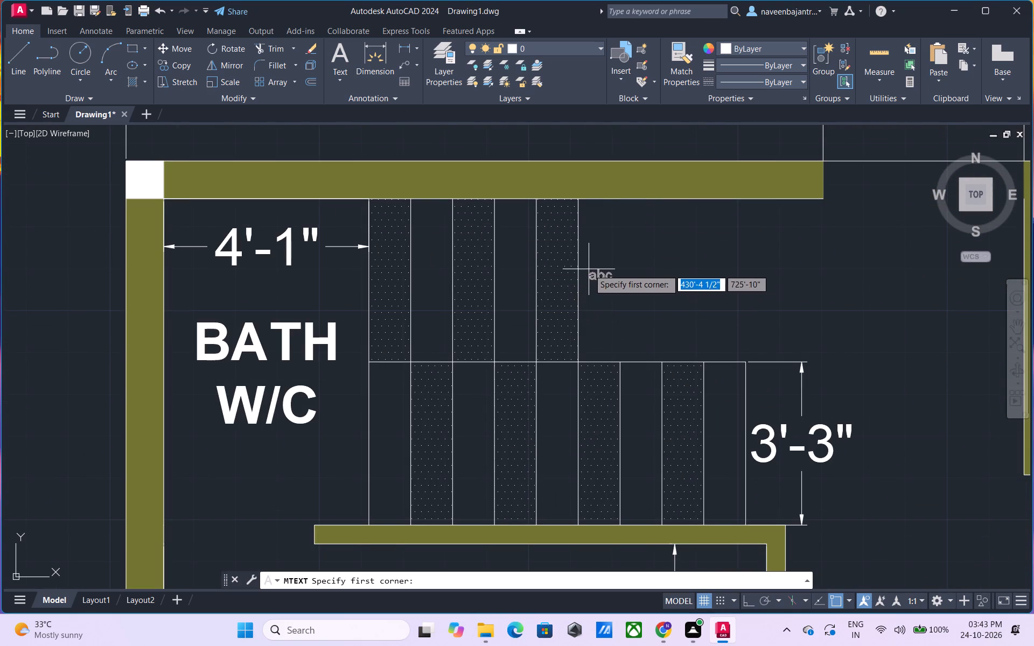
left_click(587, 261)
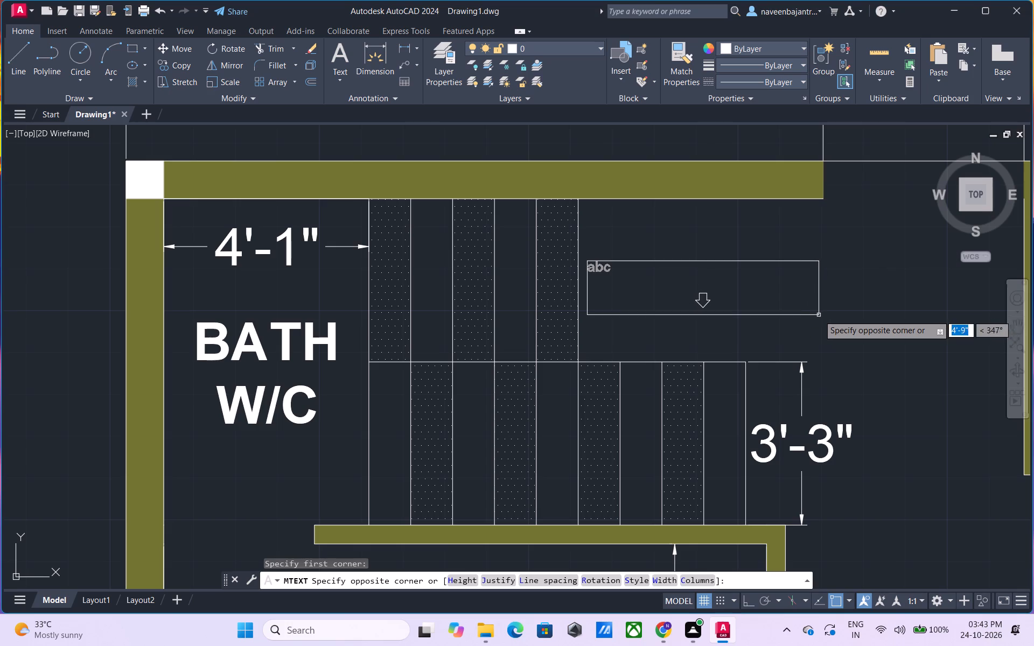
left_click(834, 315)
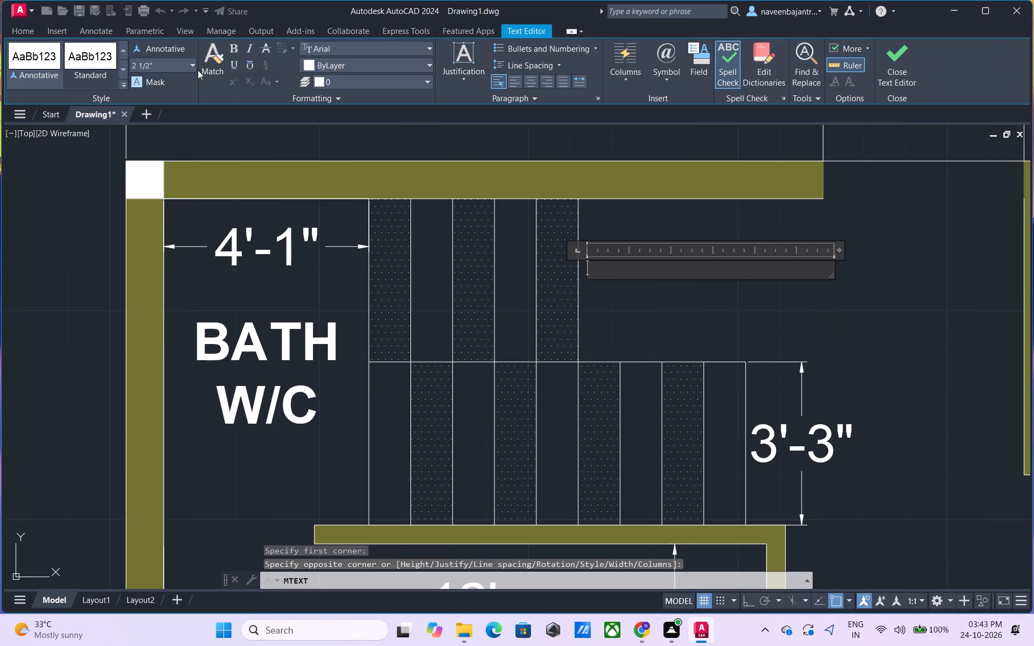
left_click(175, 64)
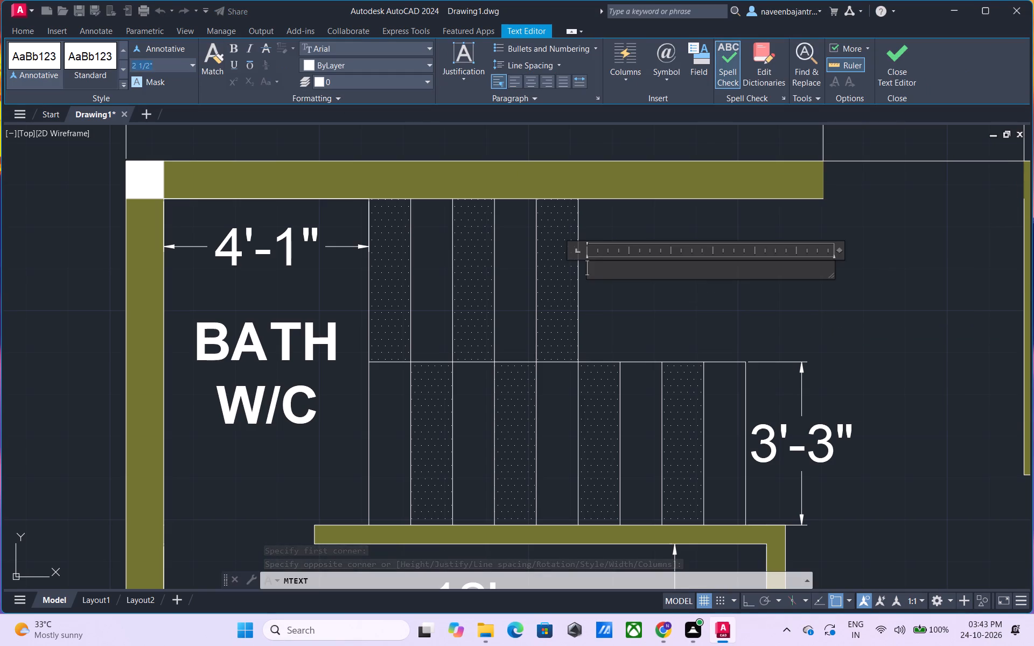
key("BackSpace")
key("9")
key("shift+quotedbl")
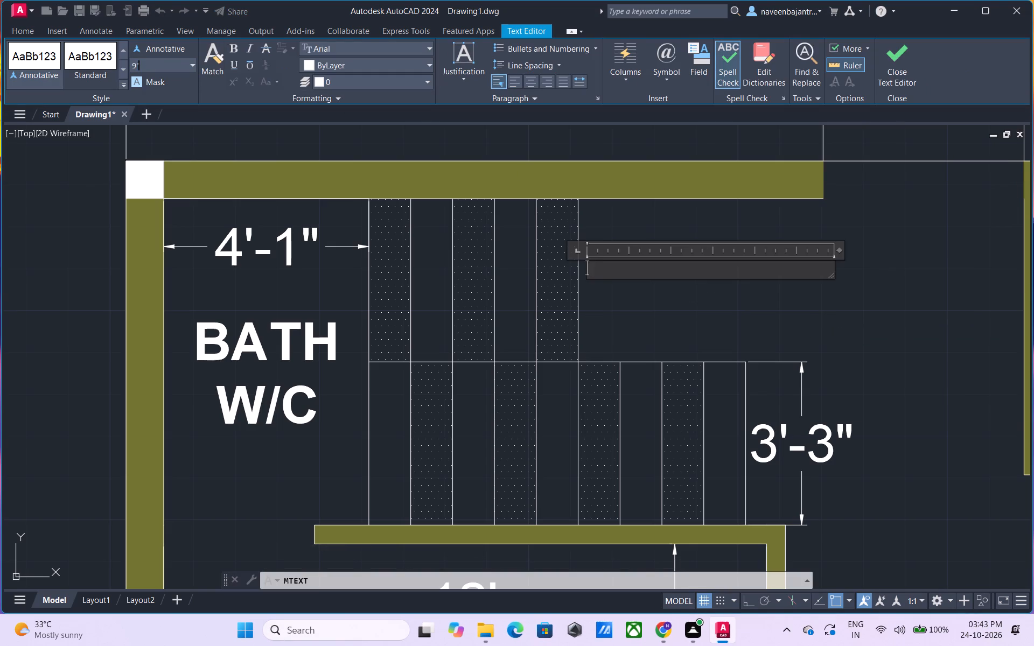
key("Return")
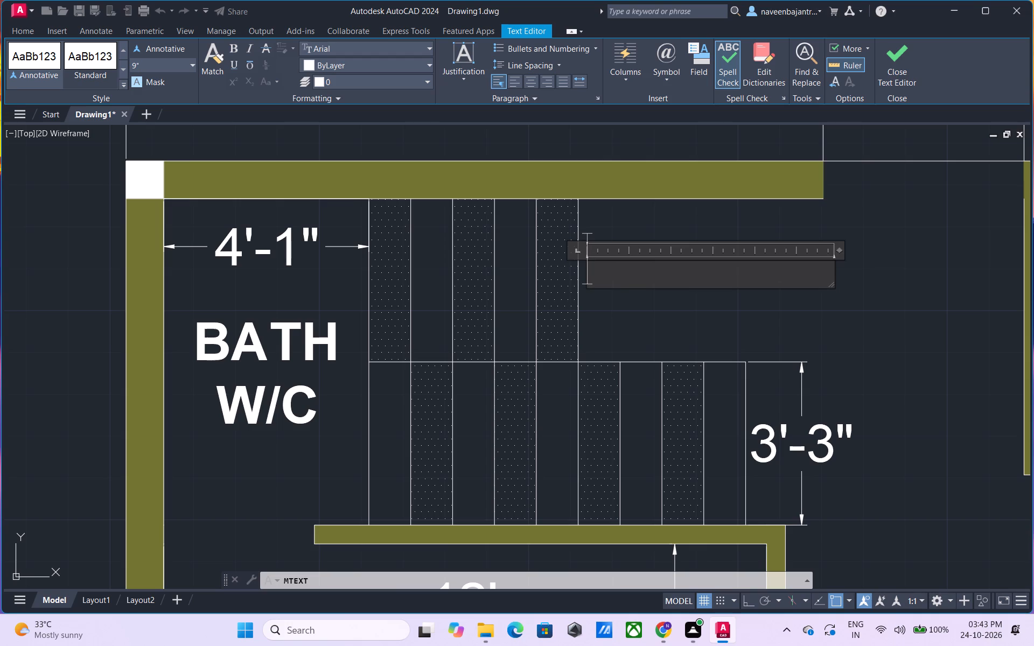
type("STAIR")
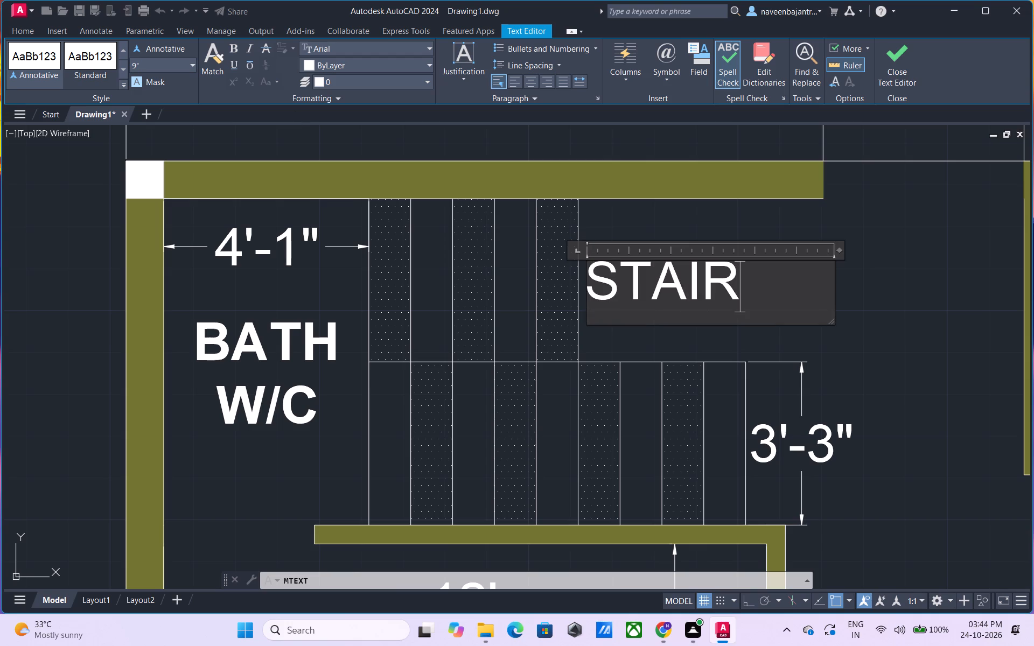
Centre the STAIR label, make it bold and finish the text.
left_click_drag(742, 294, 587, 289)
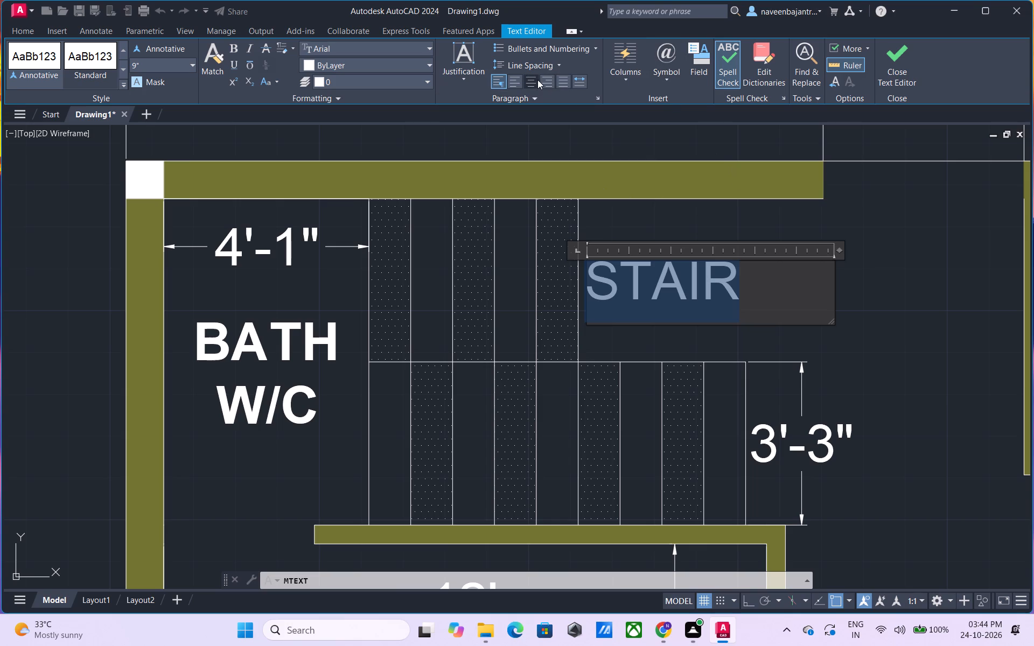
left_click(534, 80)
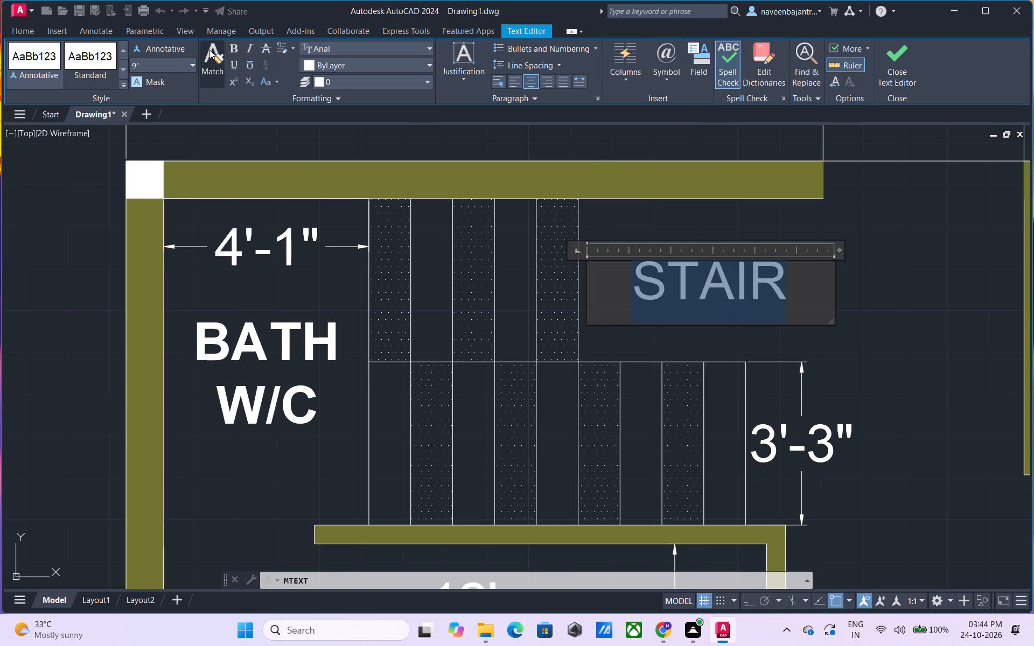
left_click(232, 51)
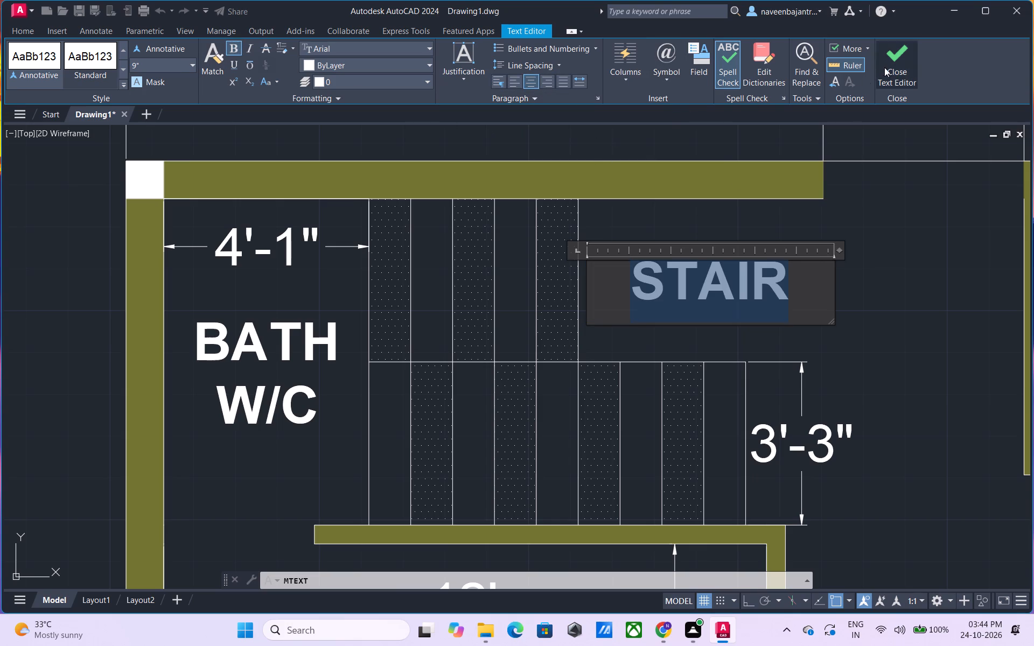
left_click(889, 65)
Examine the whole floor plan and its room labels.
scroll(777, 215, "down", 3)
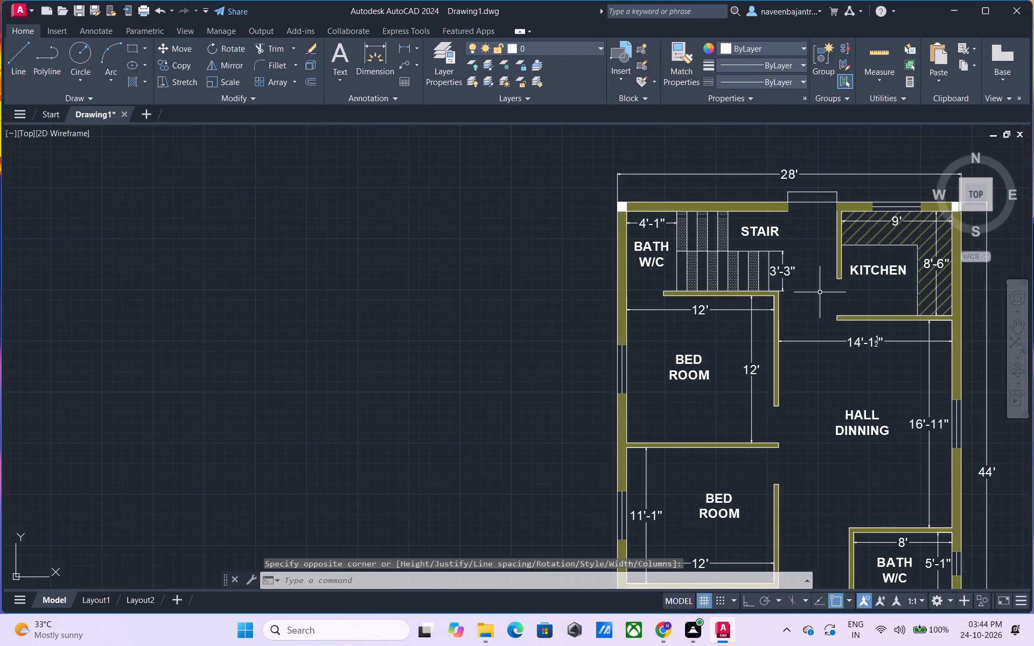
scroll(820, 294, "down", 1)
middle_click_drag(820, 294, 790, 284)
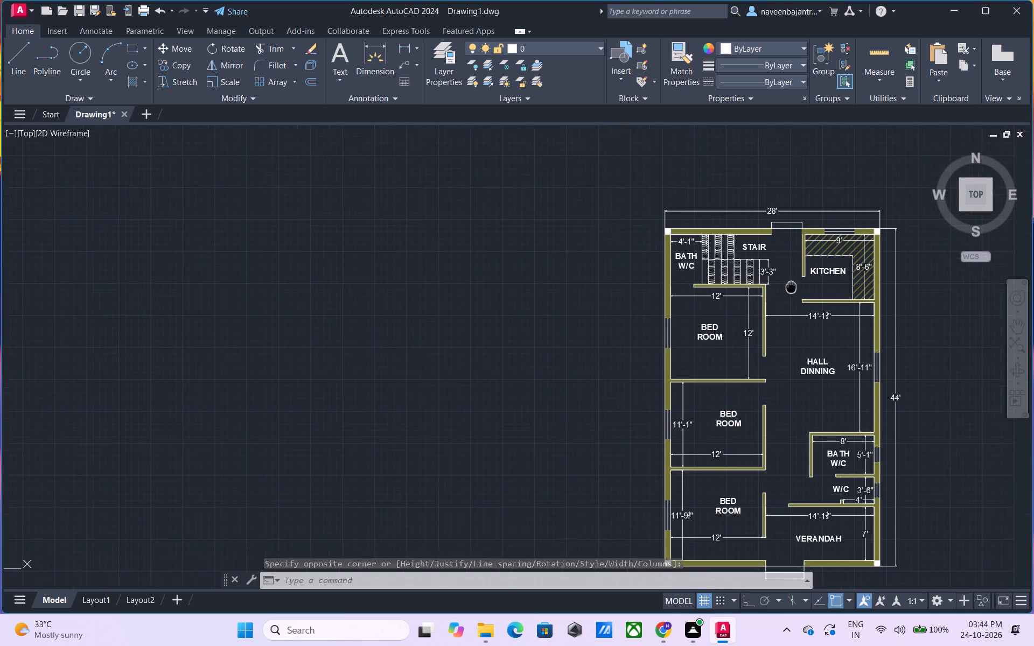
middle_click_drag(790, 284, 686, 241)
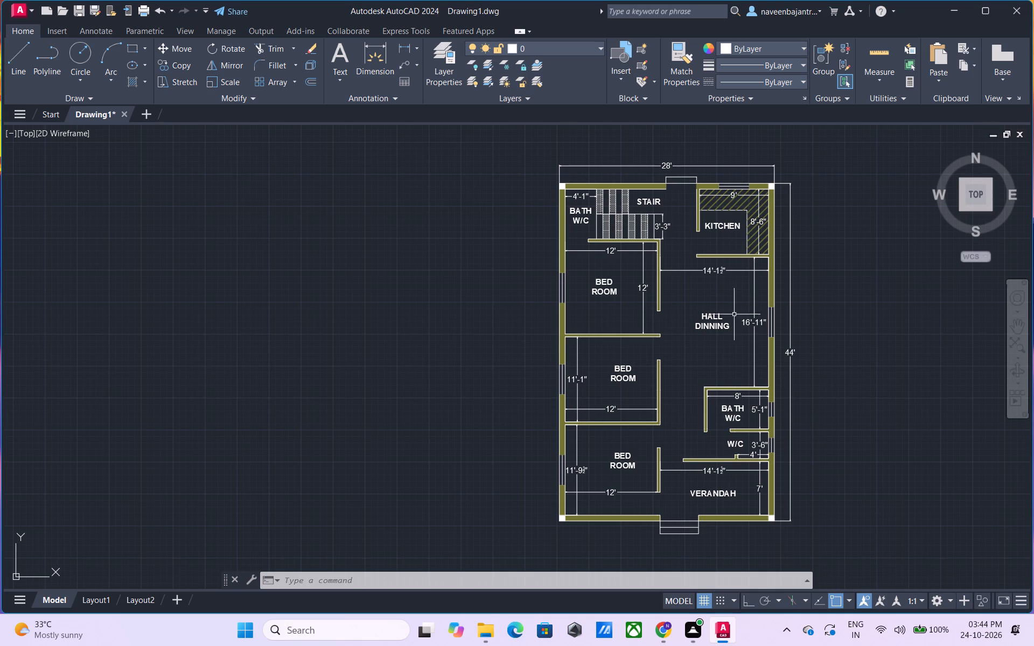
scroll(734, 321, "up", 1)
middle_click_drag(730, 355, 723, 362)
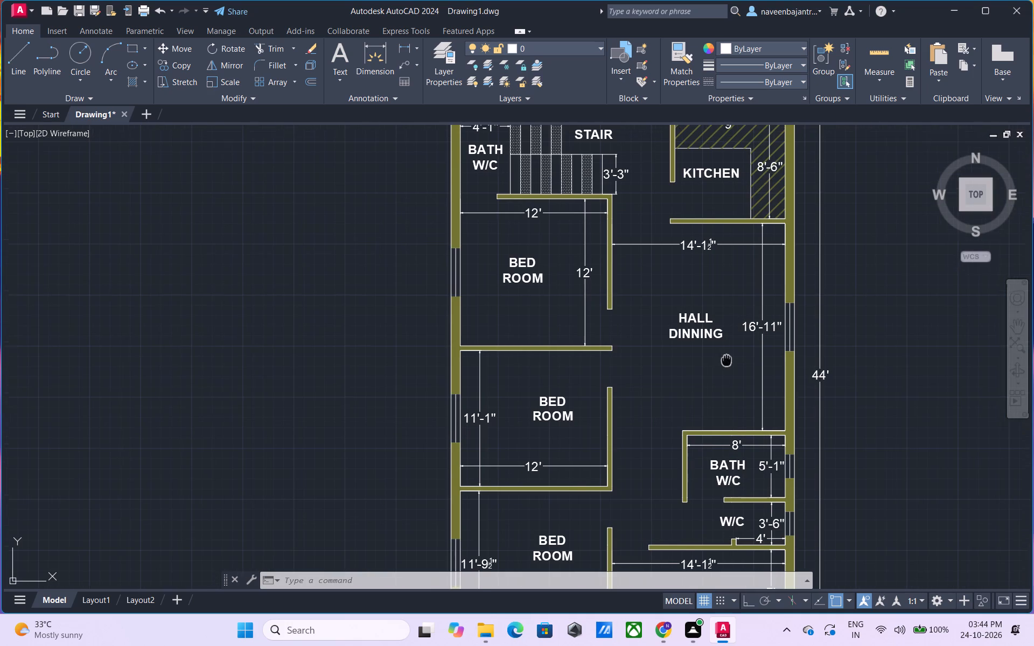
middle_click_drag(723, 362, 721, 363)
scroll(721, 363, "down", 1)
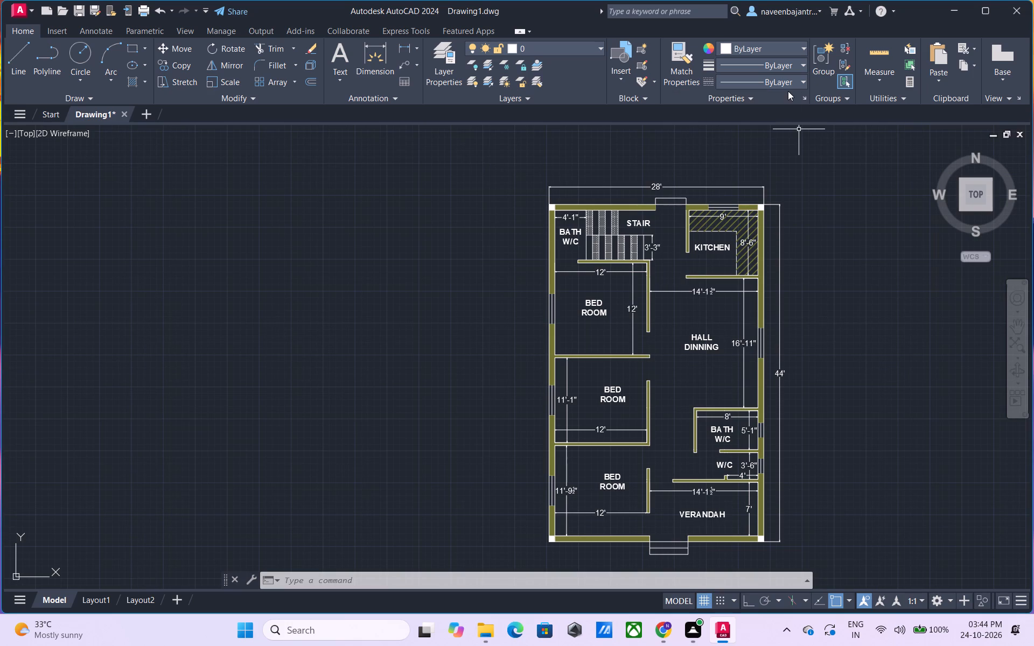
Load the JIS_02_1.2 (HIDDEN01.25) linetype from acadiso.lin into the drawing.
left_click(788, 84)
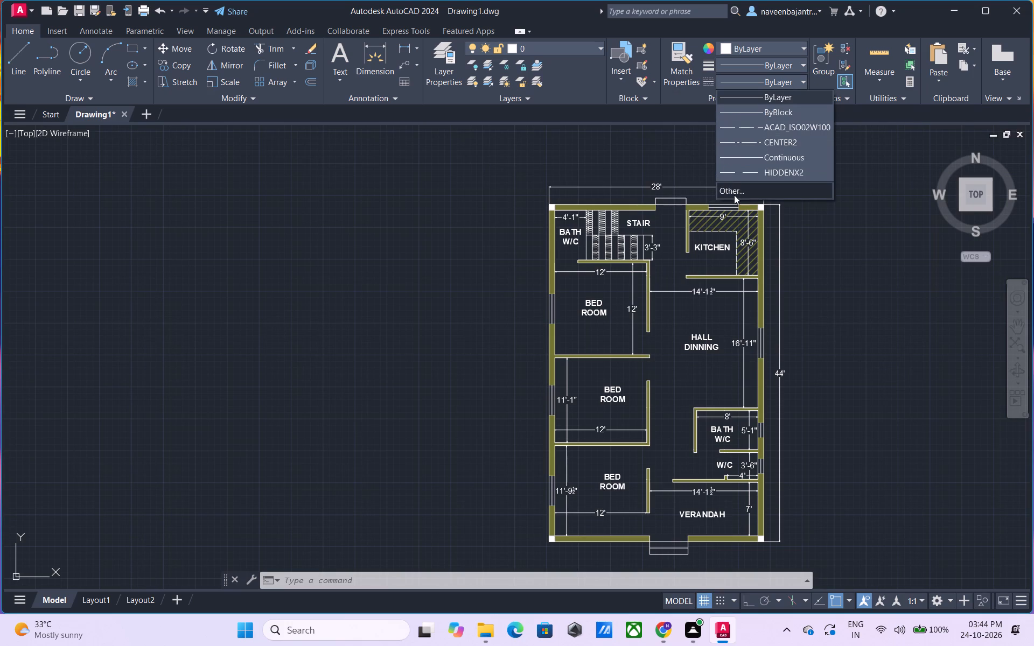
left_click(734, 195)
left_click(631, 200)
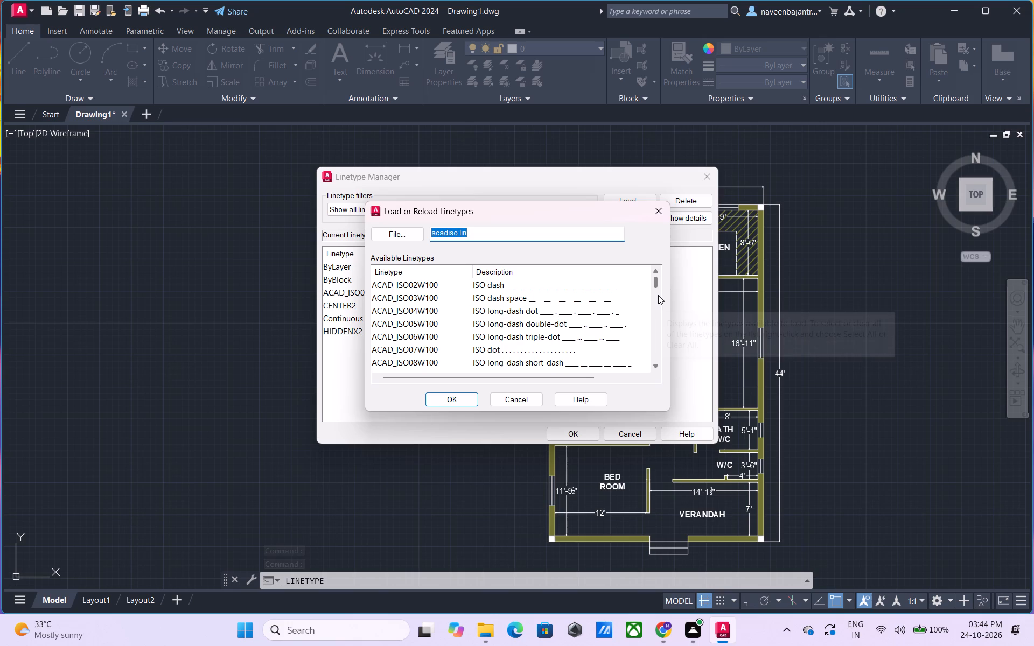
scroll(658, 295, "down", 1)
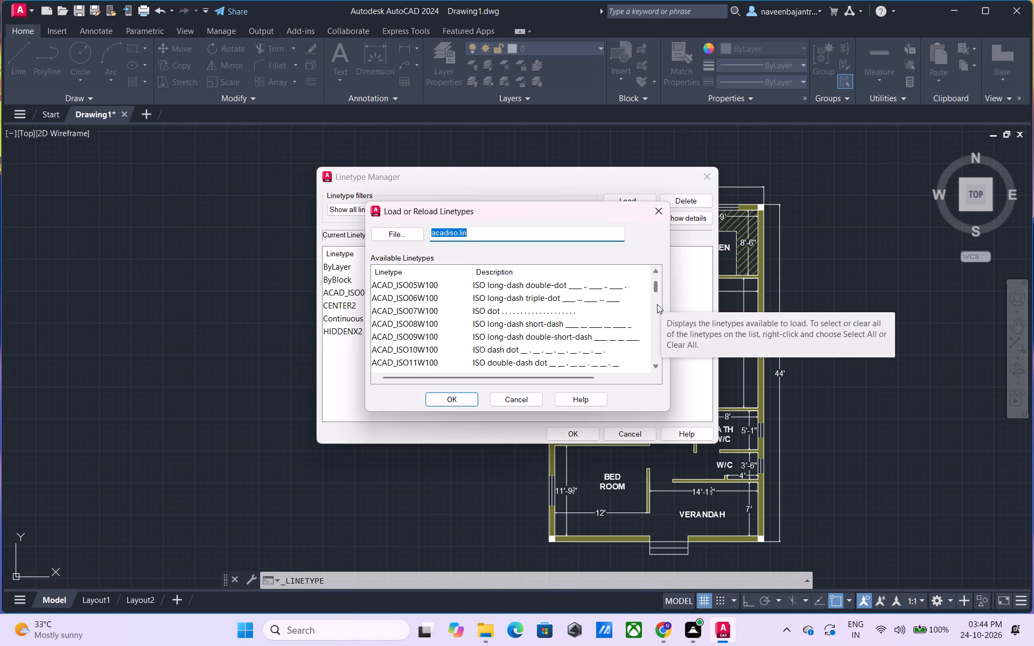
scroll(655, 297, "down", 1)
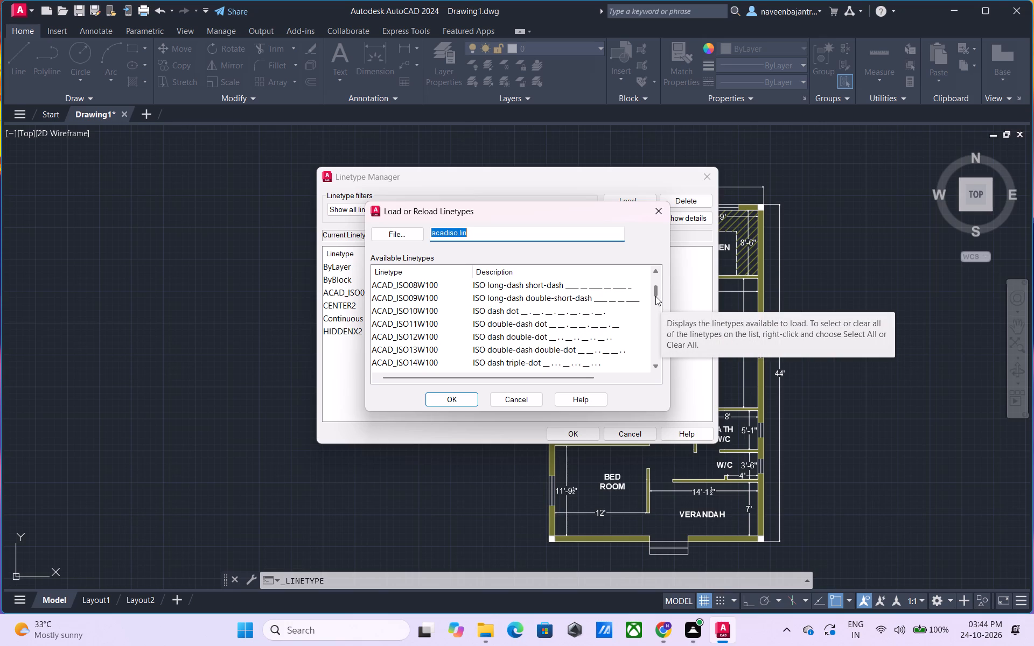
scroll(655, 296, "down", 1)
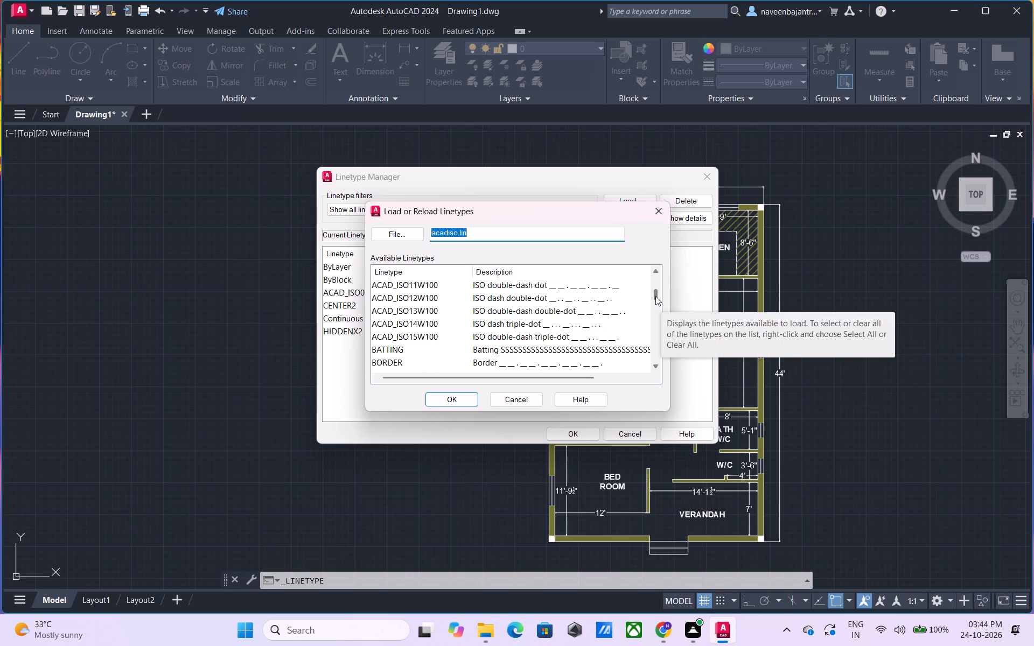
scroll(655, 296, "down", 1)
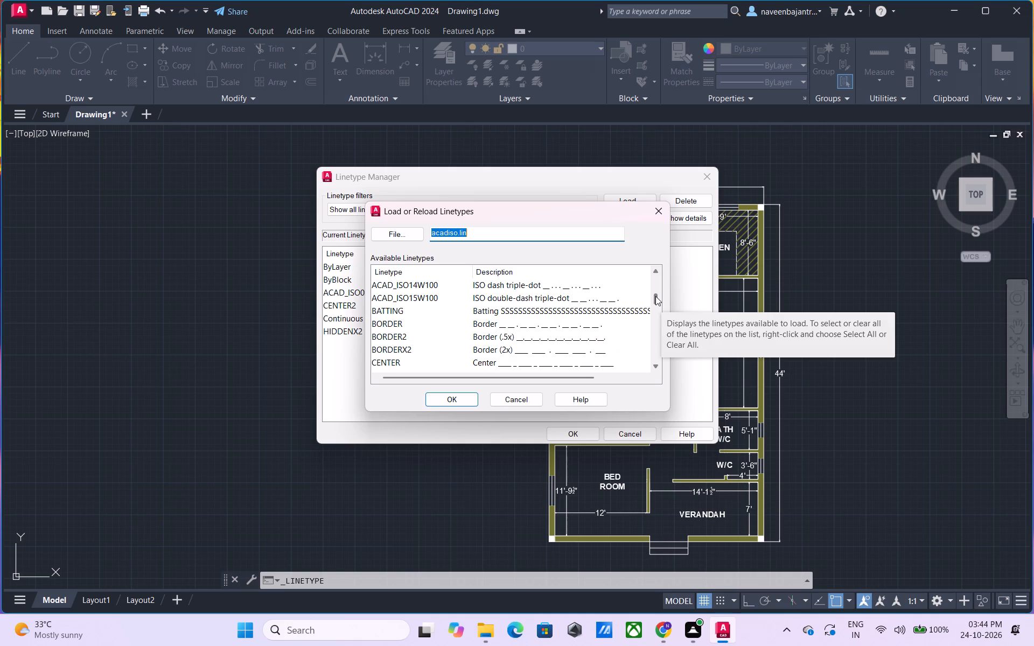
scroll(655, 296, "down", 1)
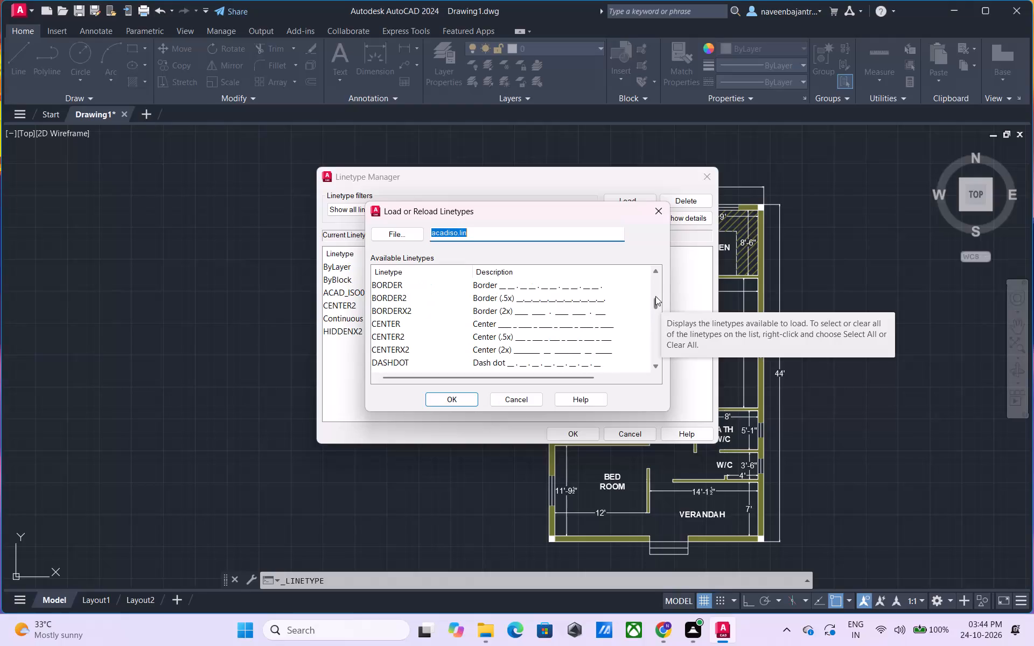
scroll(655, 296, "down", 1)
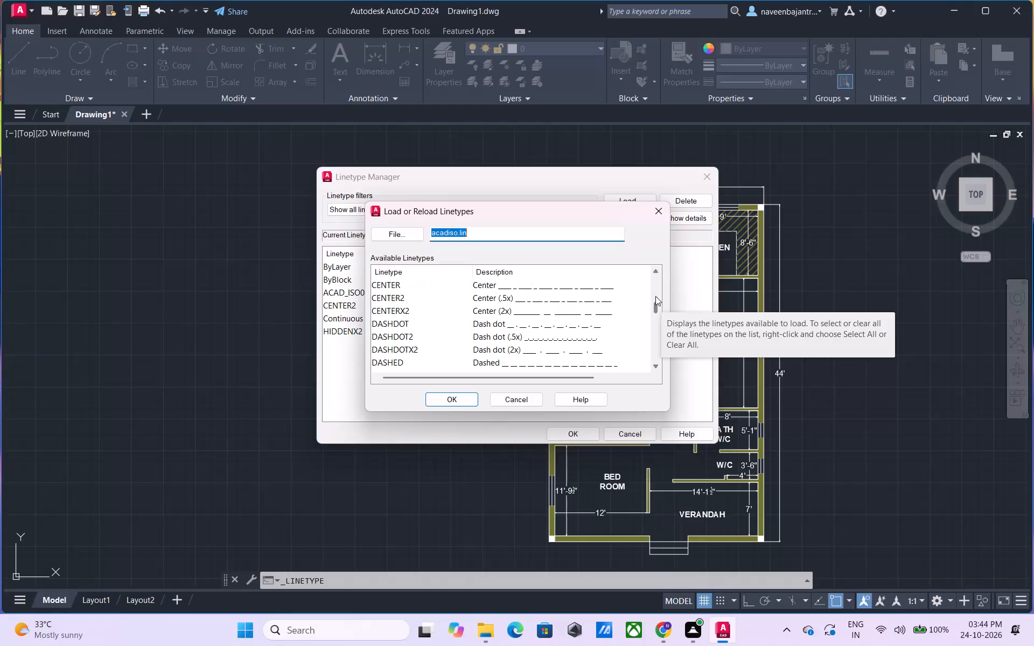
scroll(655, 296, "down", 1)
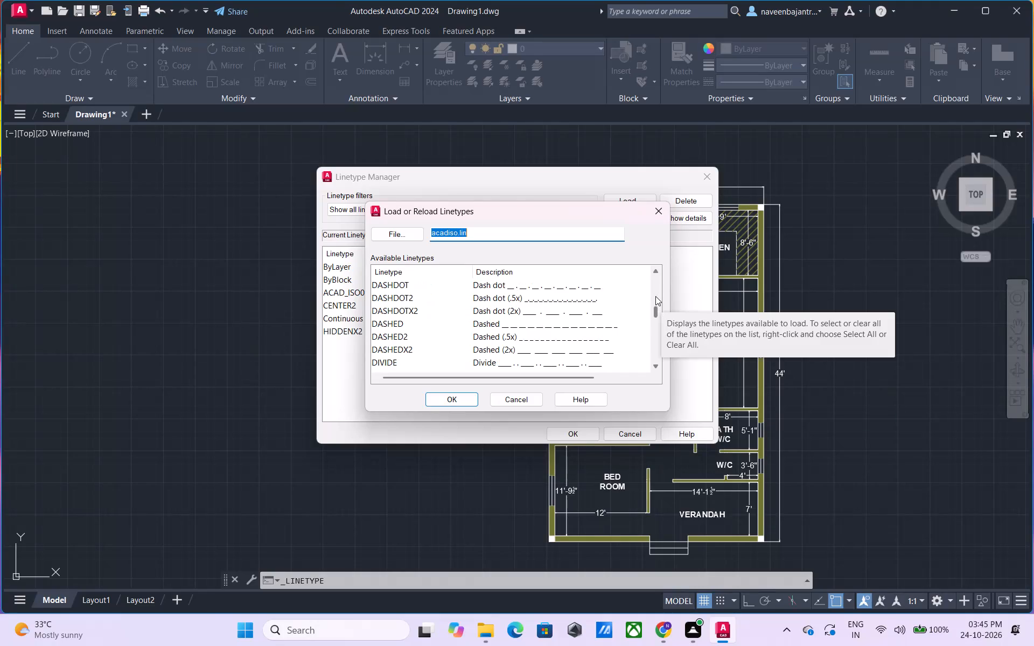
scroll(655, 296, "down", 1)
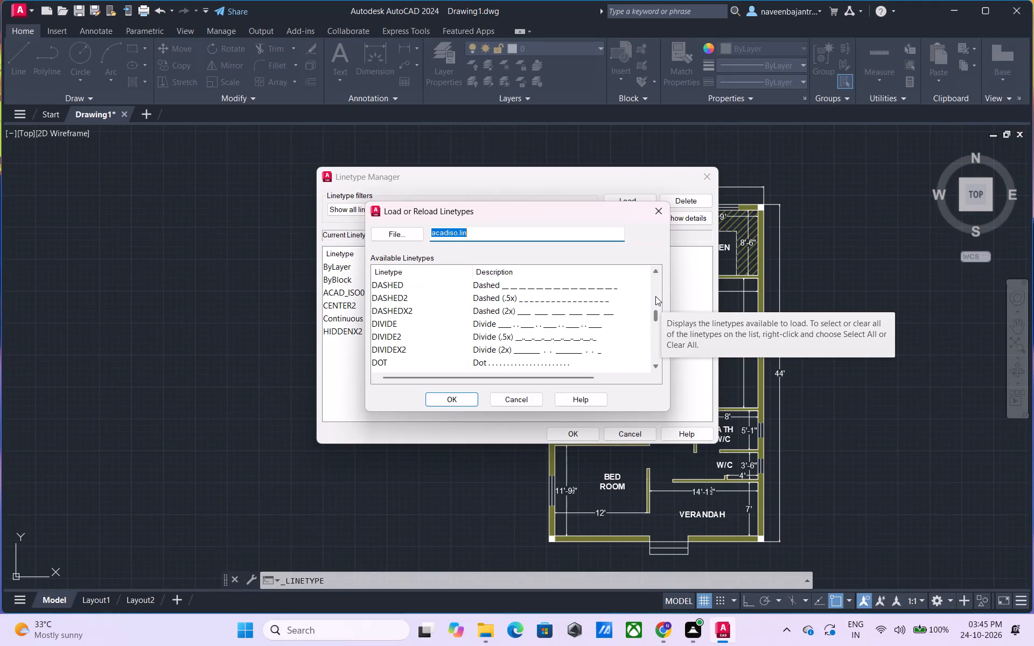
scroll(655, 296, "down", 1)
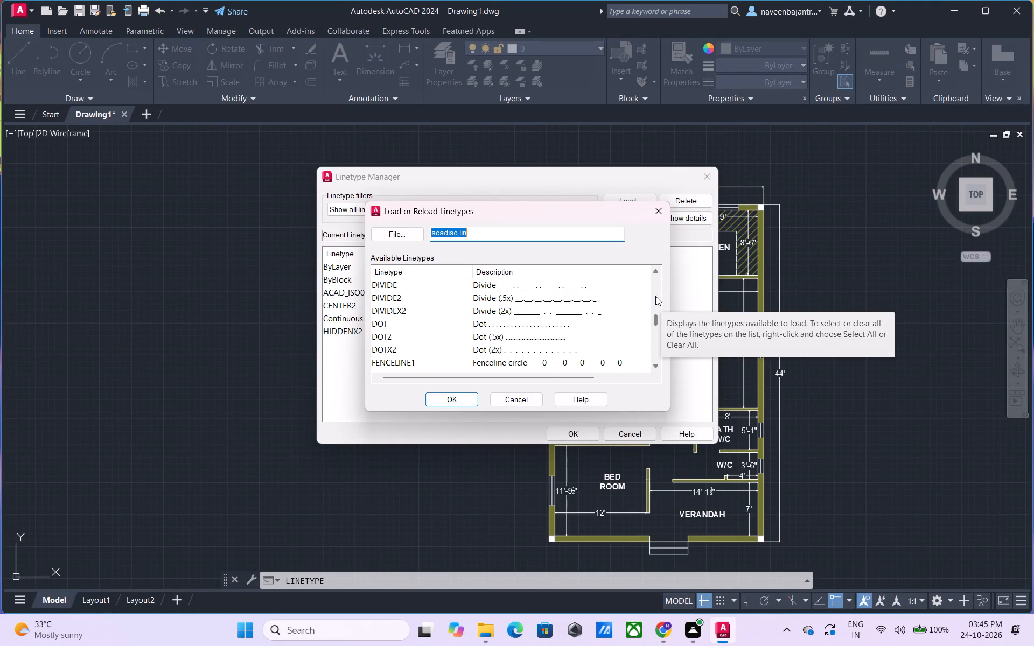
scroll(655, 296, "down", 1)
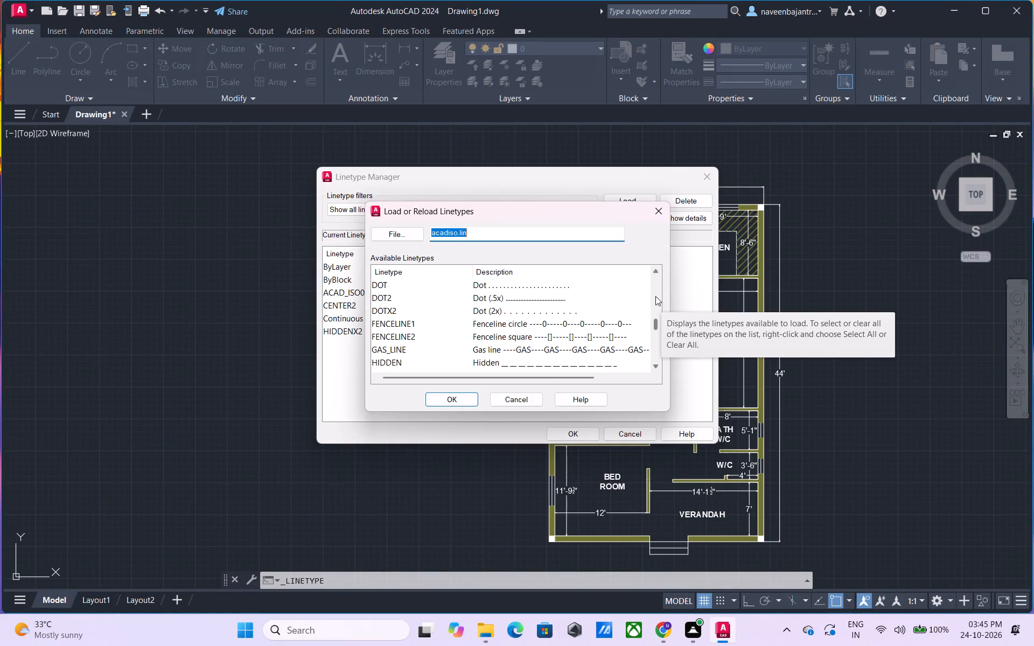
scroll(655, 296, "down", 1)
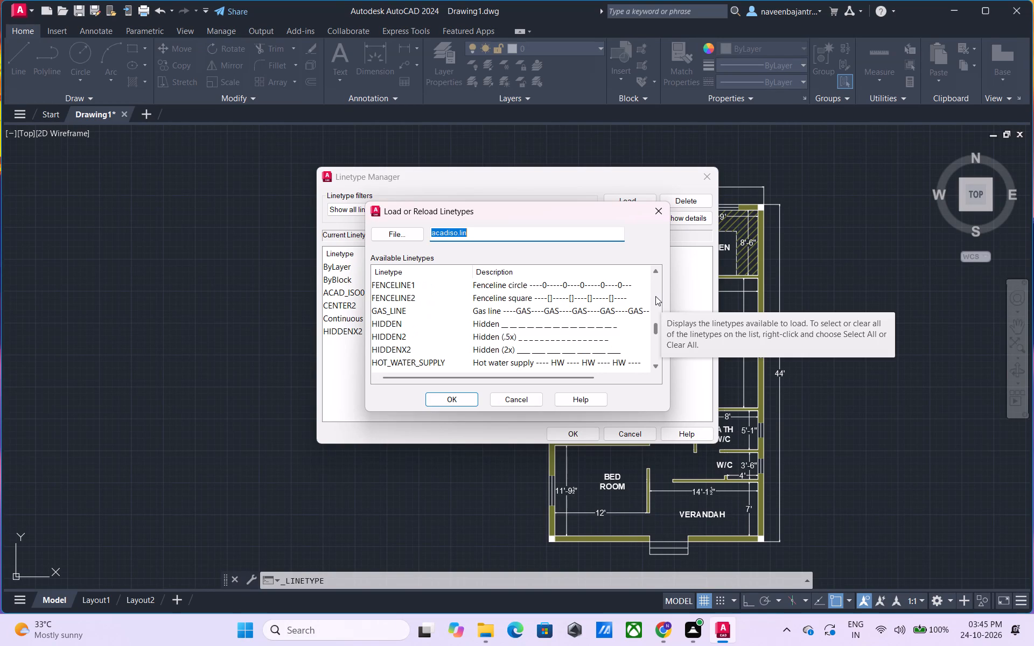
scroll(655, 296, "down", 1)
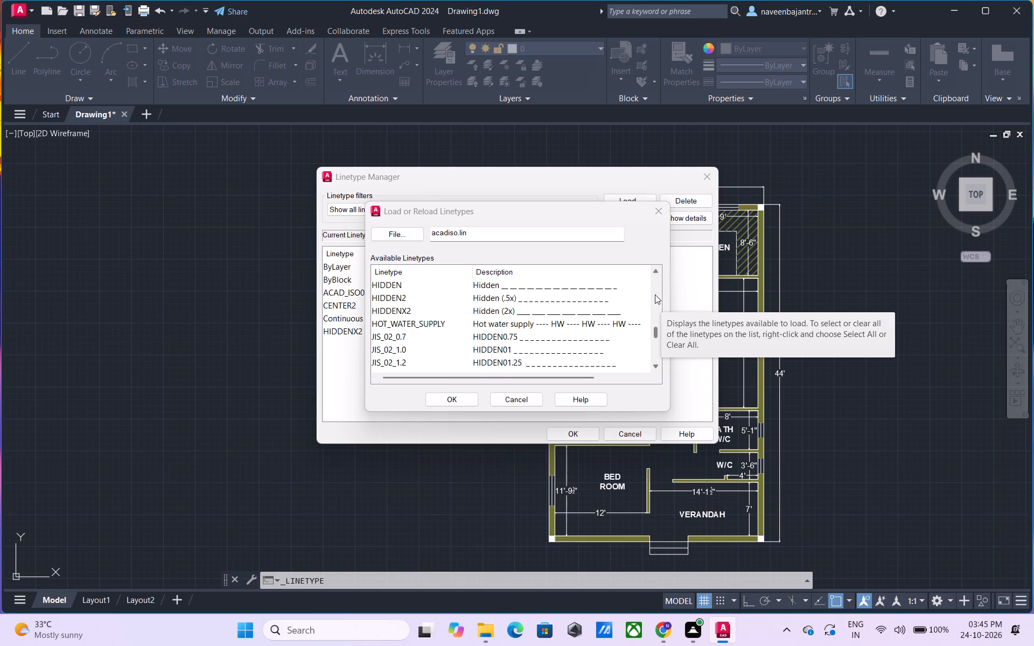
scroll(653, 312, "down", 1)
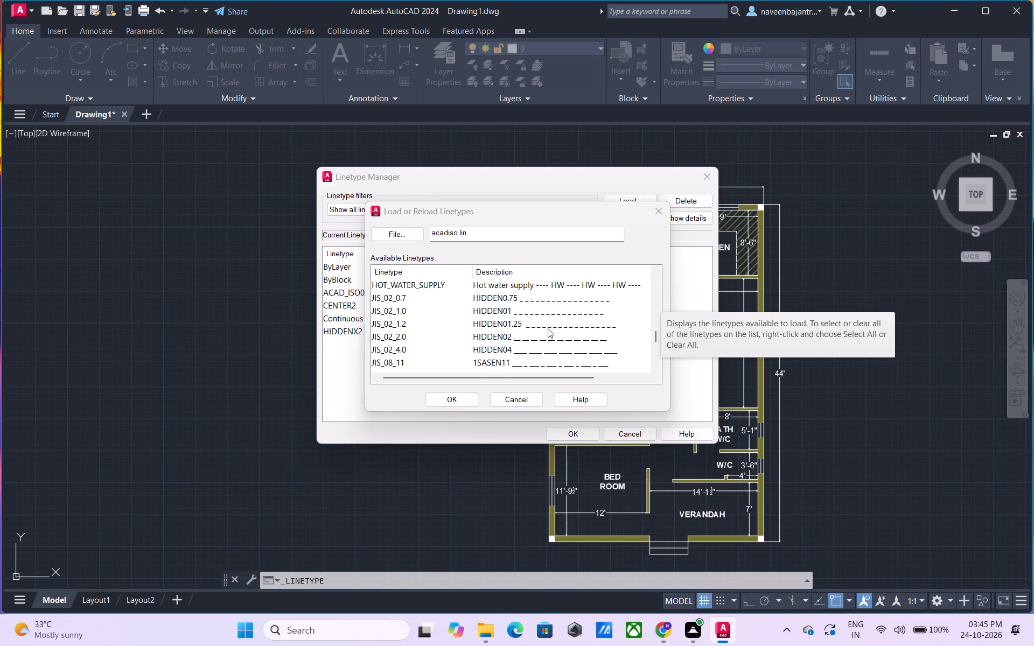
left_click(548, 328)
left_click(431, 395)
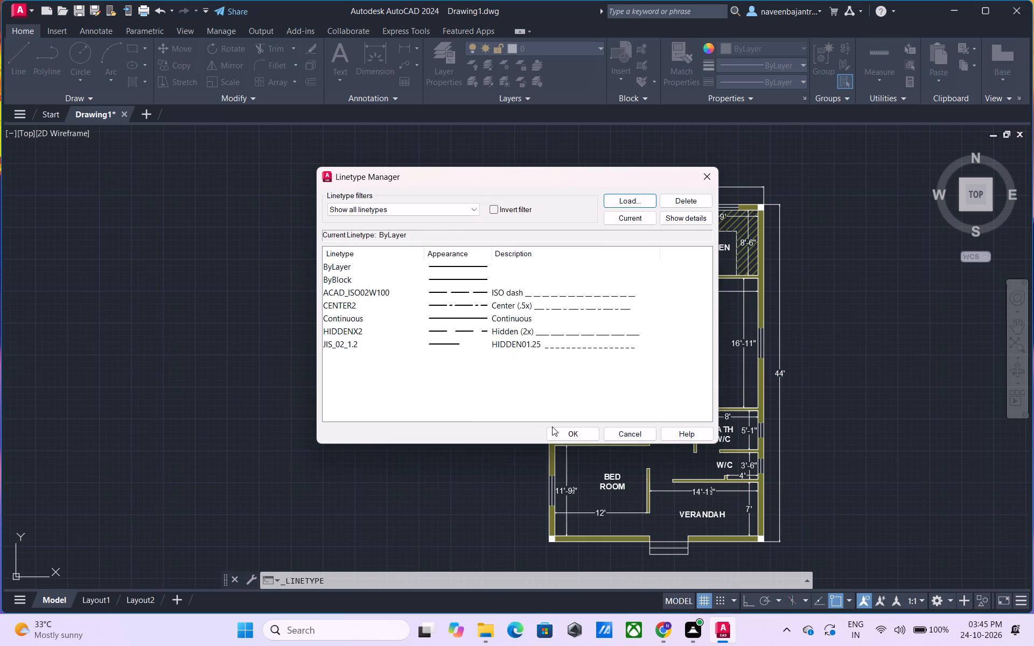
left_click(586, 439)
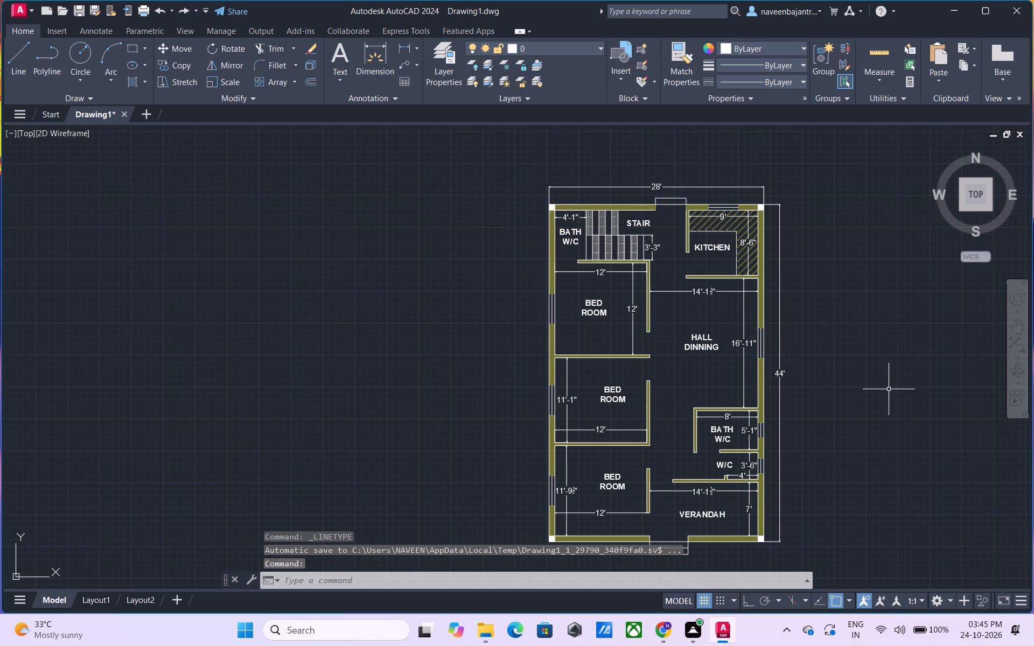
Set the current object colour to index colour 240.
middle_click_drag(889, 389, 783, 345)
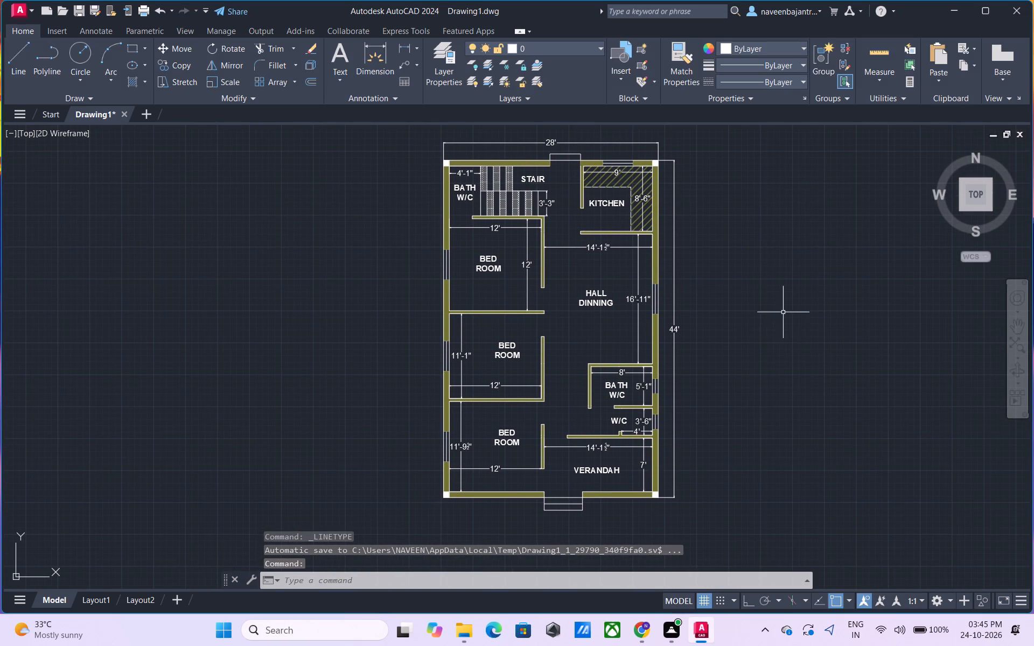
left_click(726, 47)
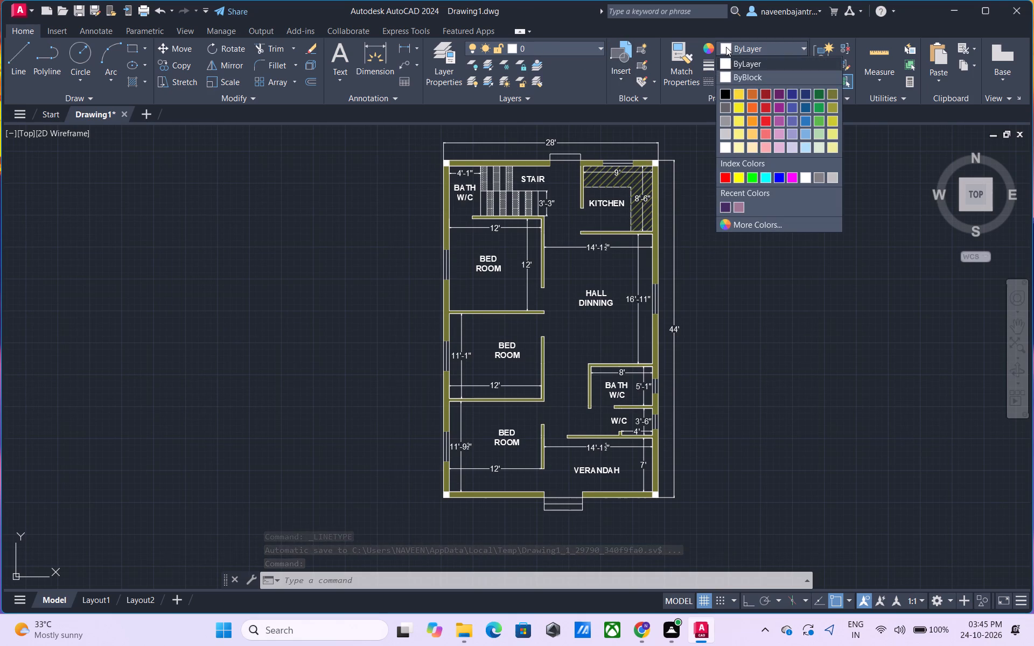
left_click(745, 222)
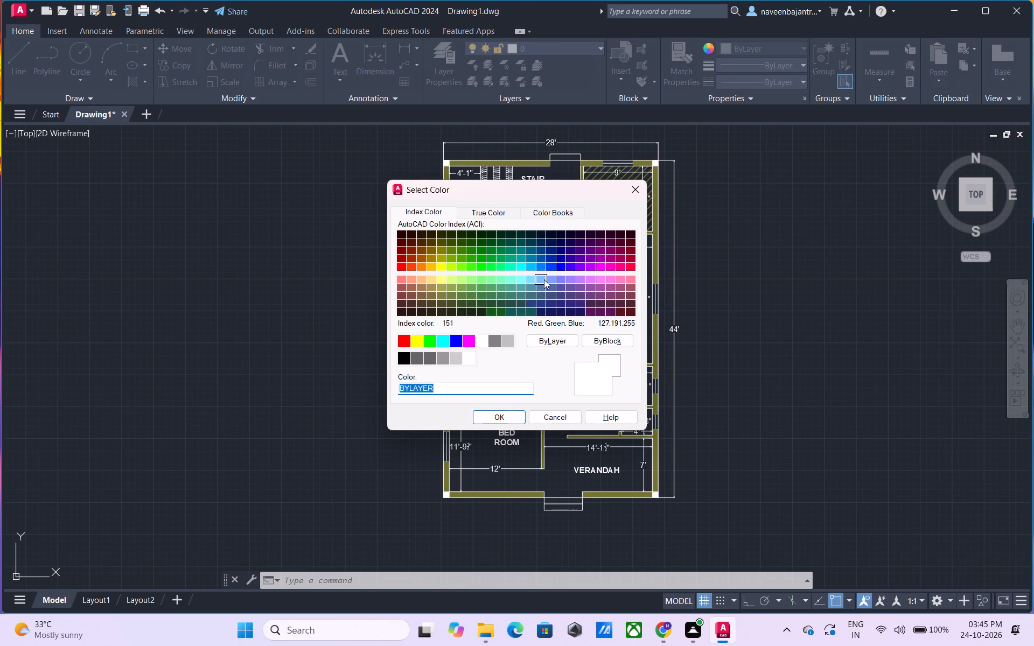
left_click(413, 268)
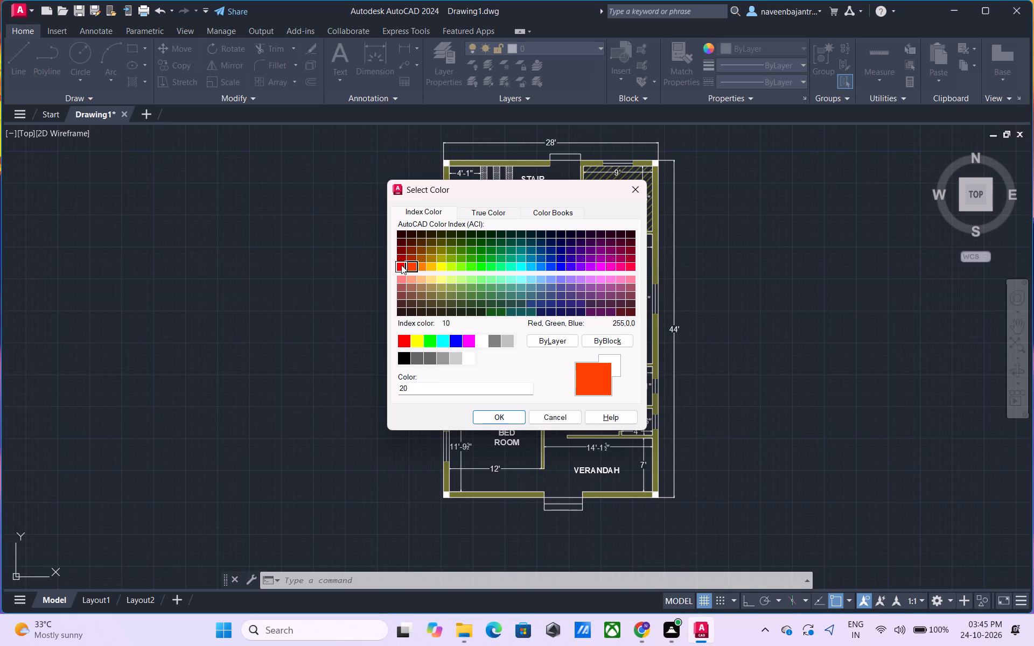
left_click(400, 265)
left_click(628, 268)
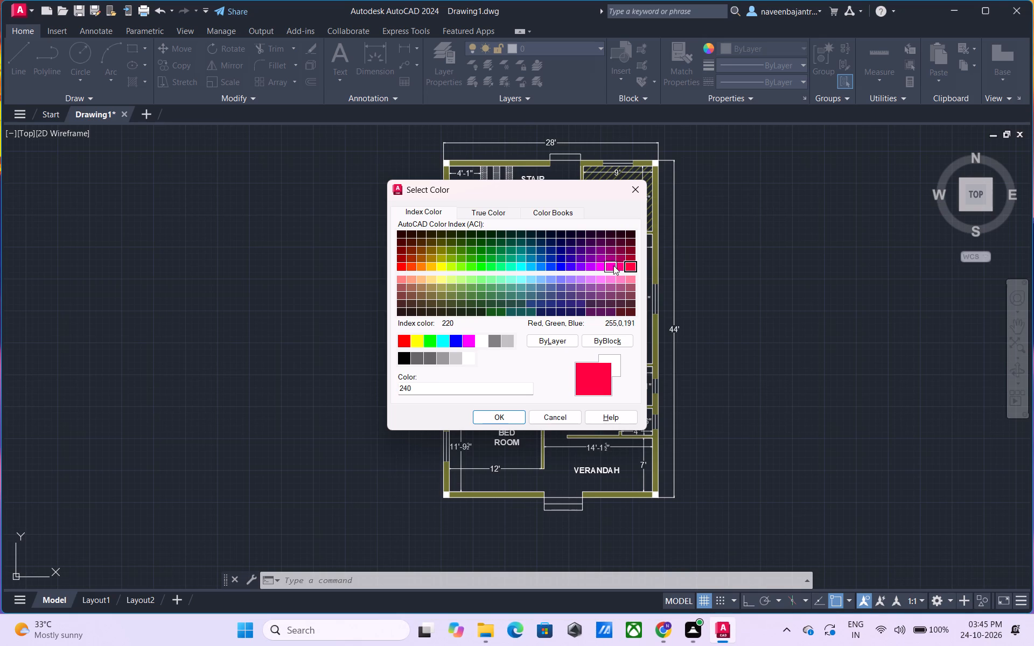
left_click(610, 264)
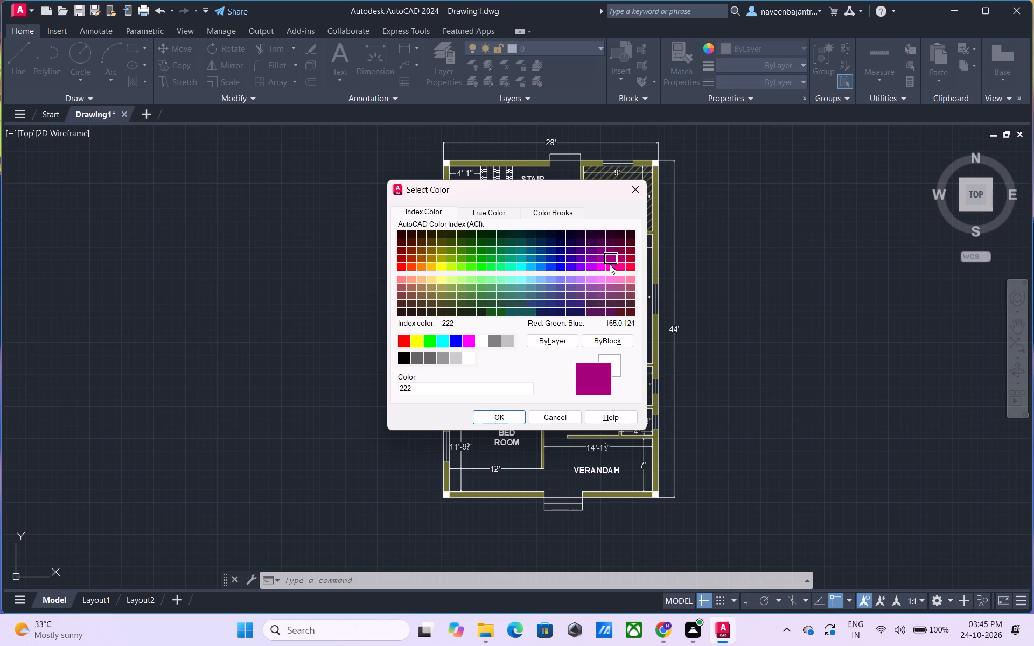
left_click(631, 266)
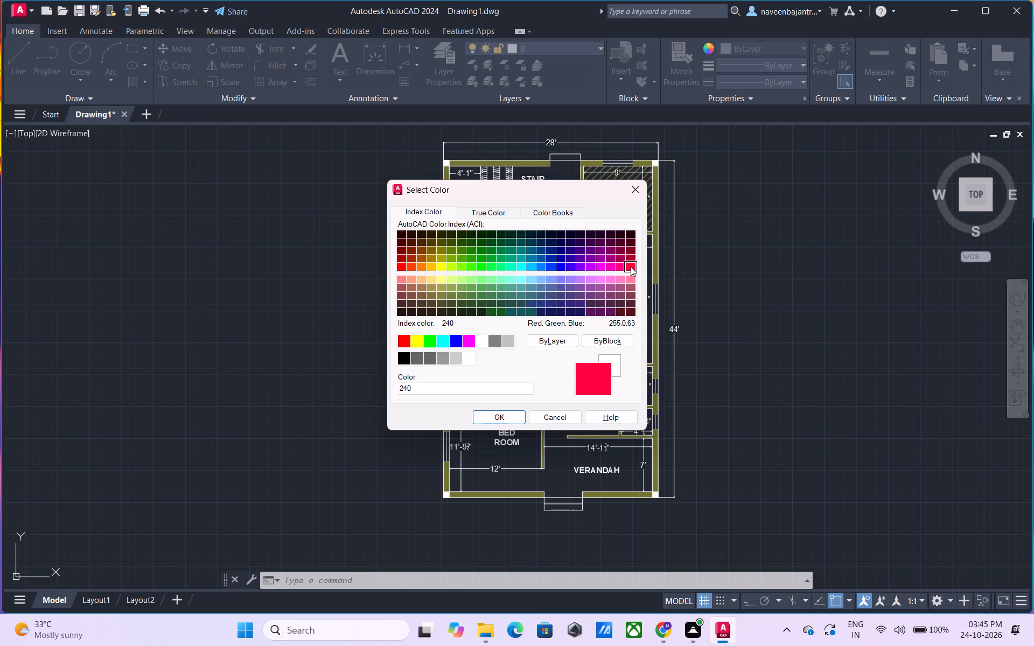
left_click(516, 416)
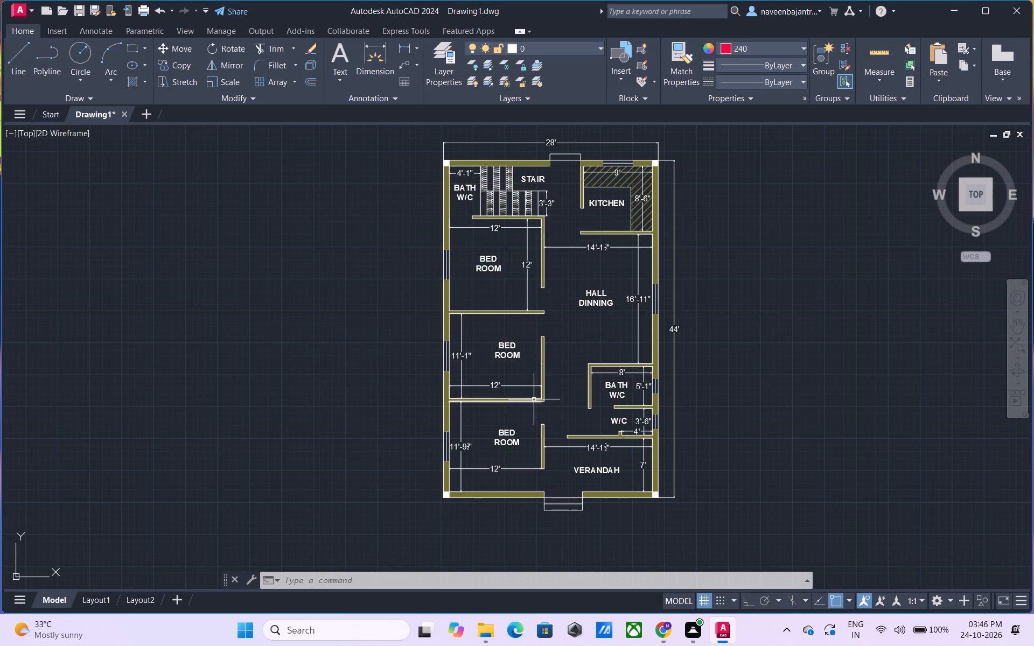
key("Escape")
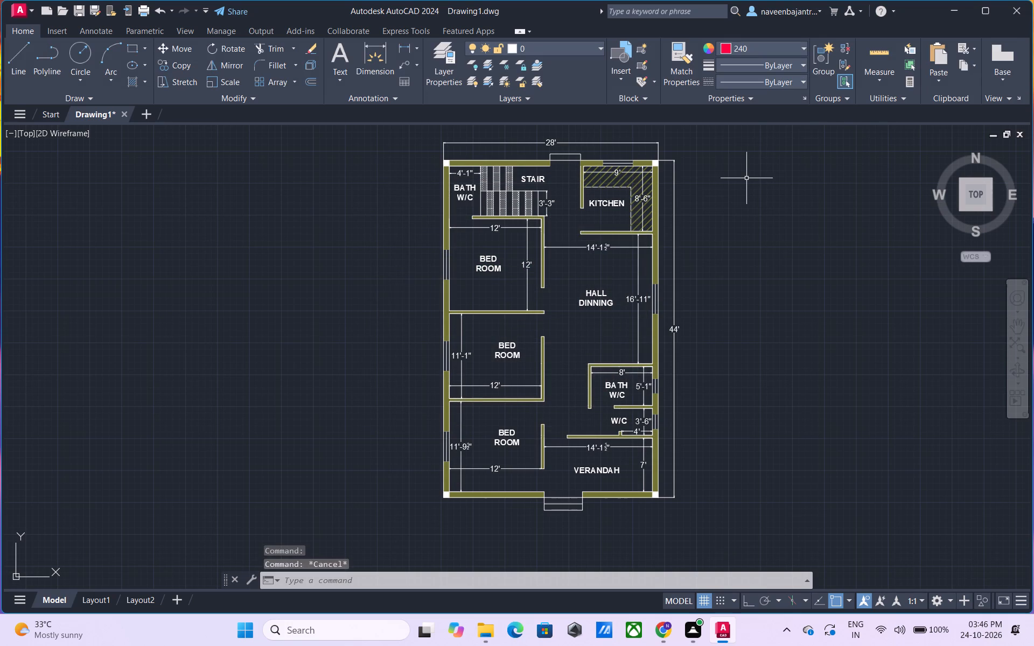
Draw a short, slightly sloping sample line in the empty space beside the kitchen, outside the plan.
type("L")
key("space")
left_click(724, 204)
left_click(777, 199)
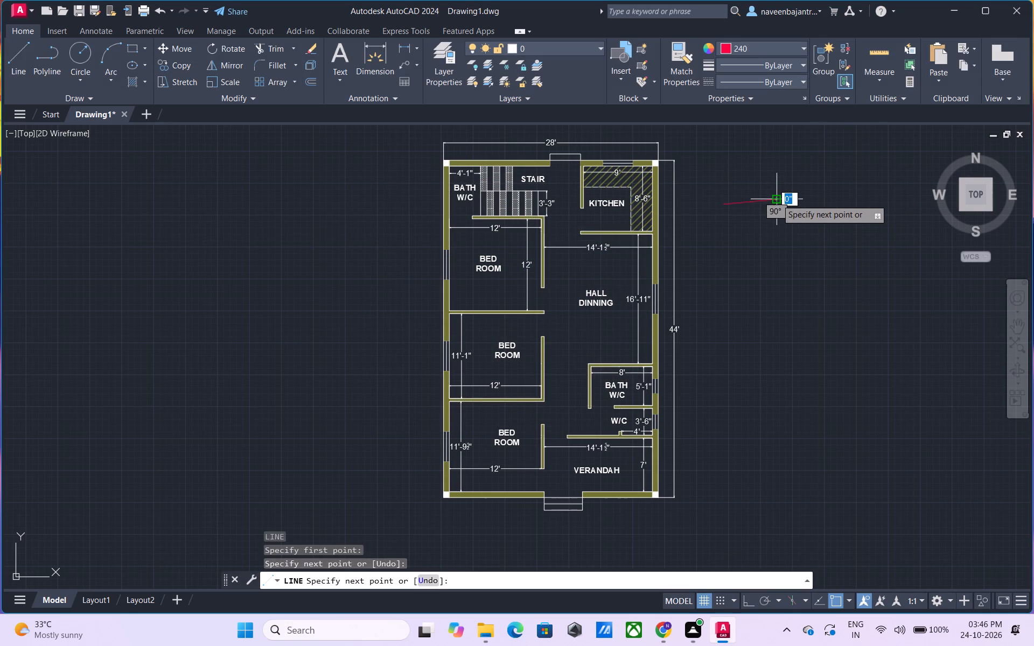
key("Escape")
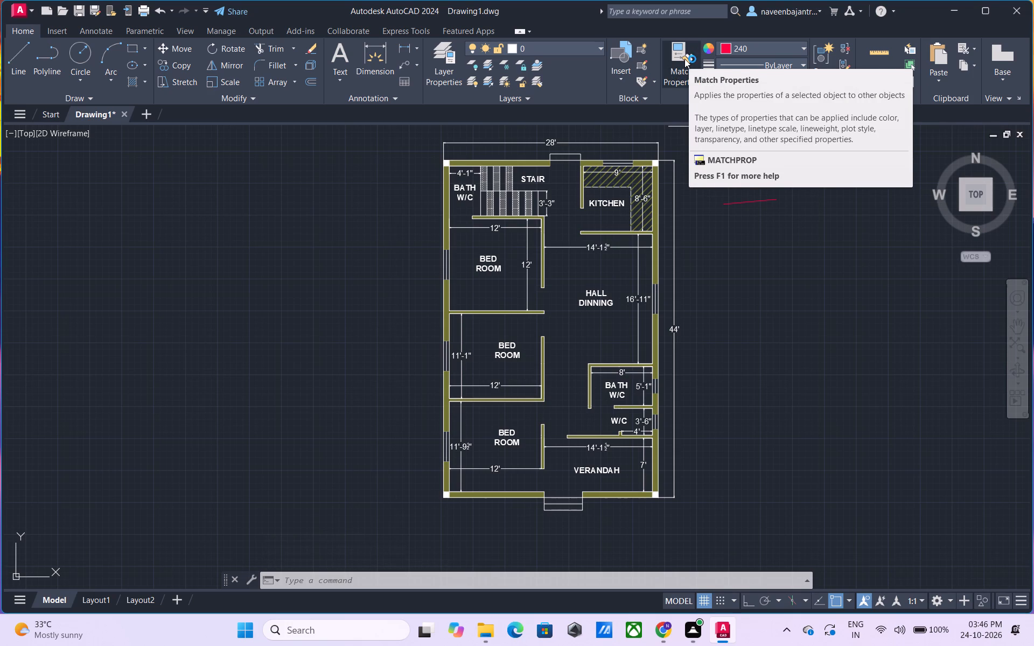
Match the red sample line's properties onto all ten room labels, from KITCHEN and BATH W/C through VERANDAH and the bedrooms.
left_click(672, 78)
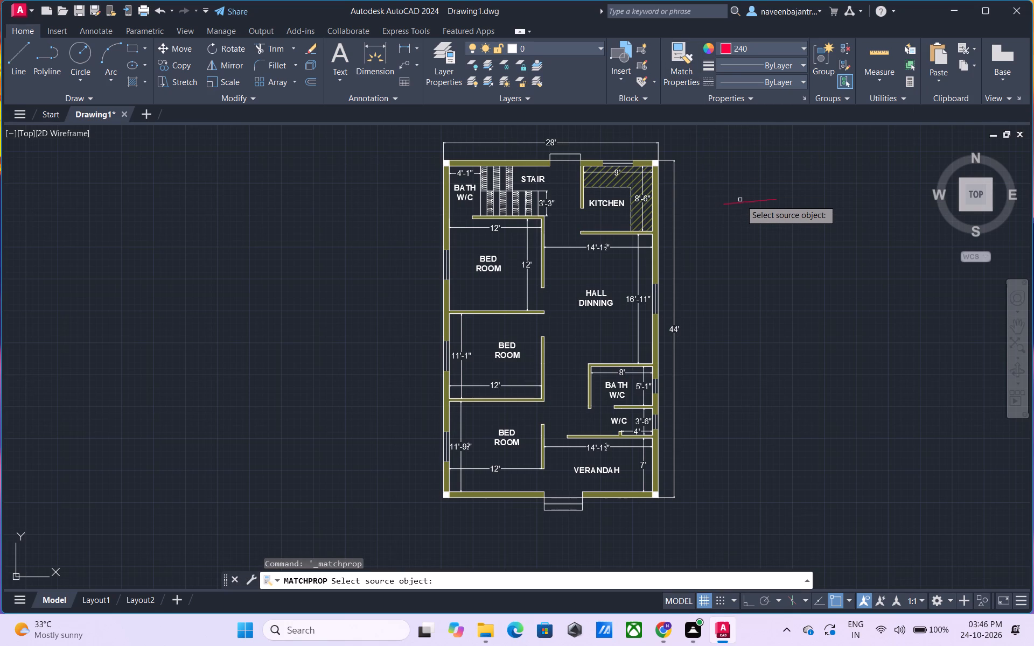
left_click(740, 201)
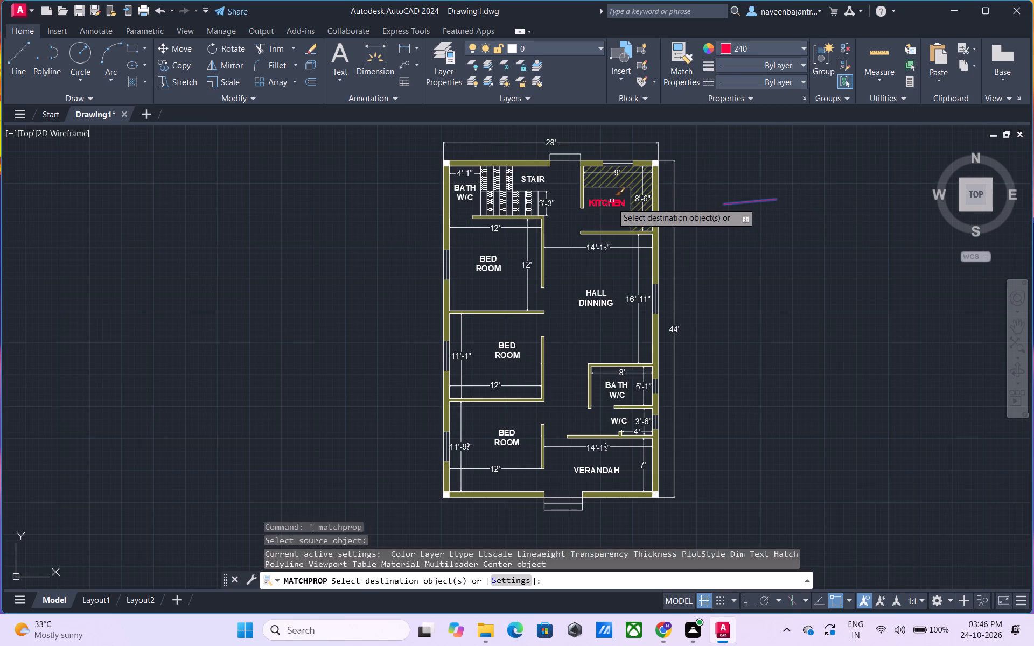
left_click(612, 202)
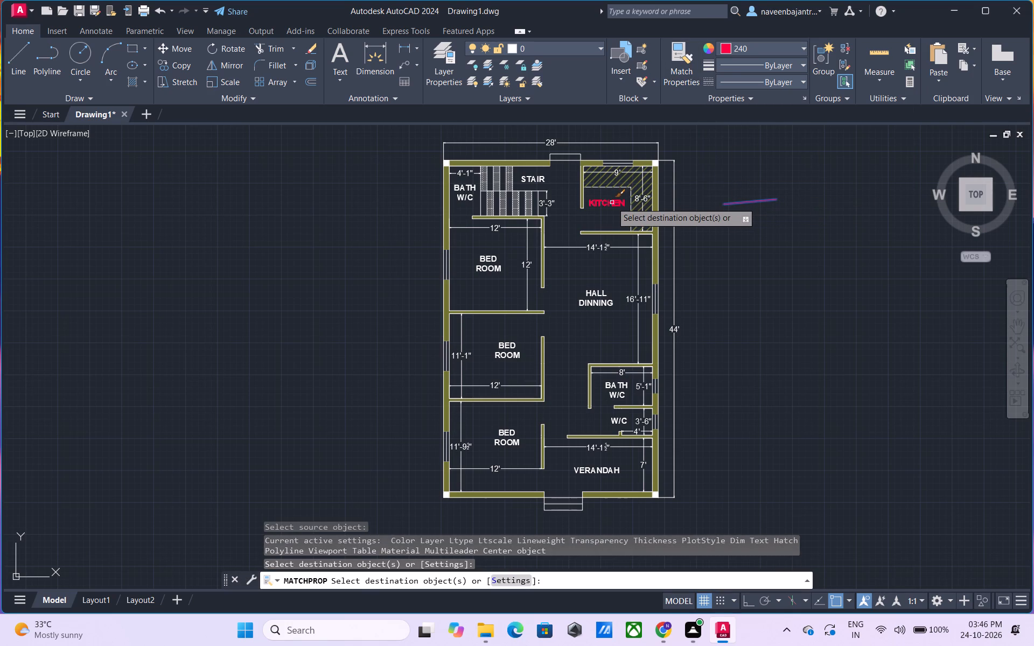
left_click(458, 186)
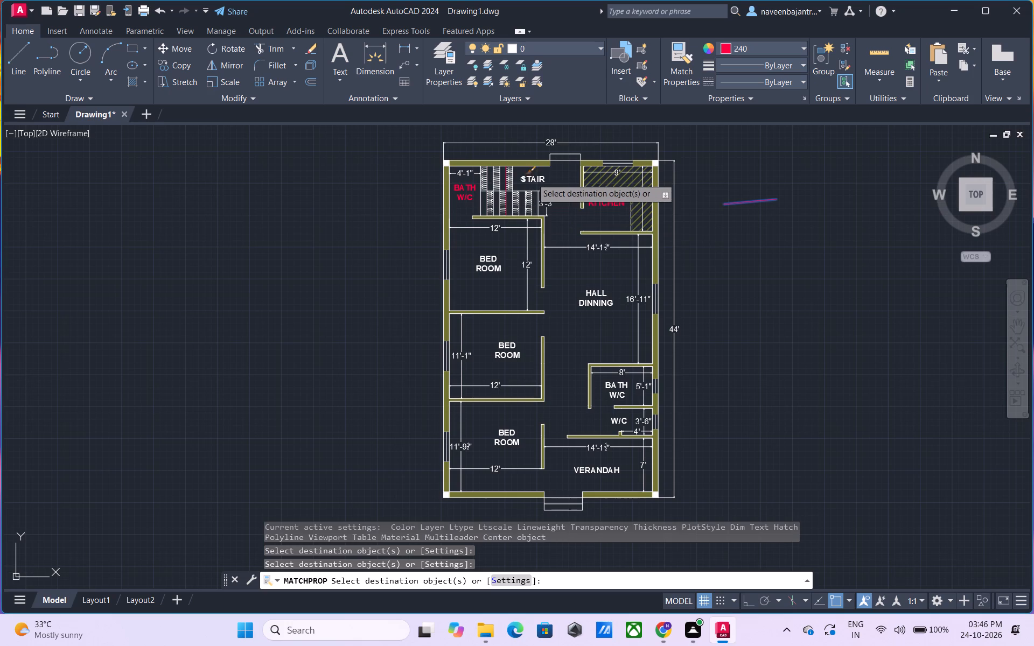
left_click(540, 177)
left_click(488, 257)
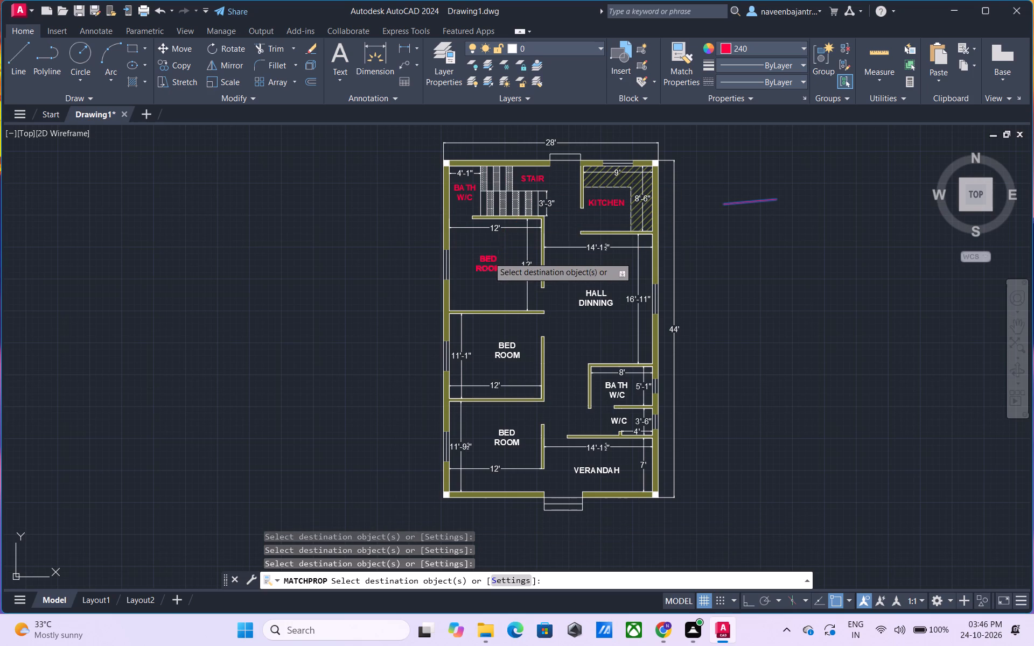
left_click(598, 293)
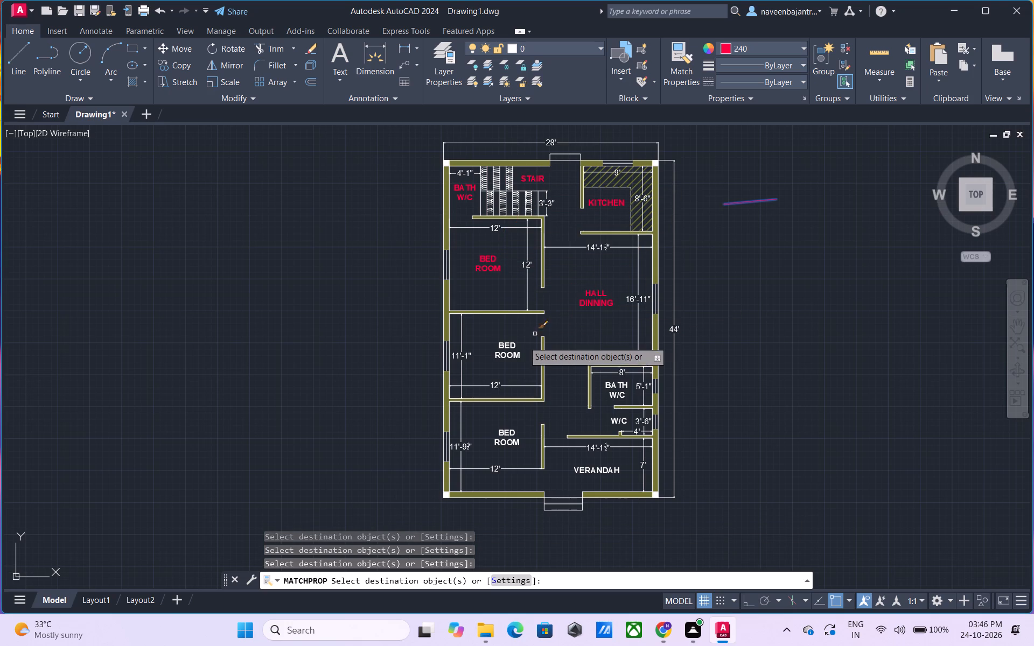
left_click(512, 349)
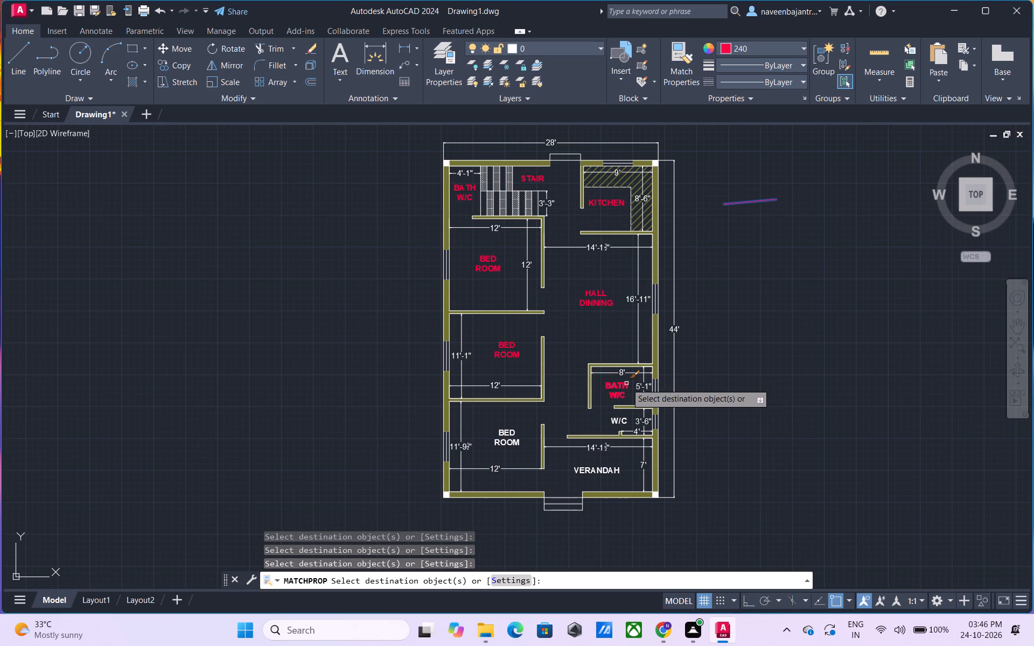
left_click(626, 383)
left_click(617, 420)
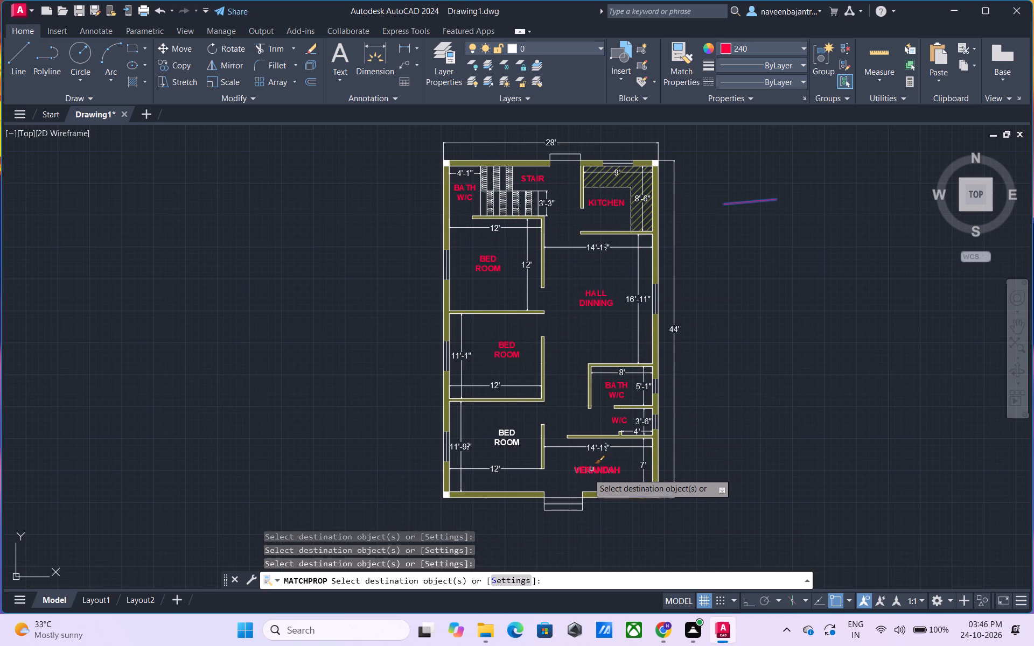
left_click(588, 473)
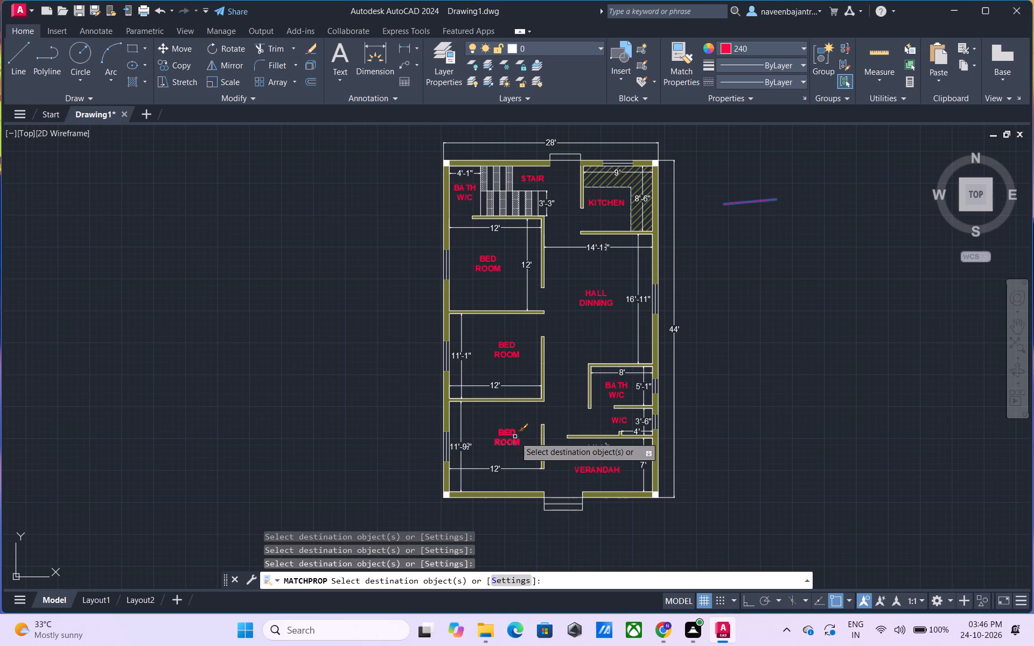
left_click(515, 437)
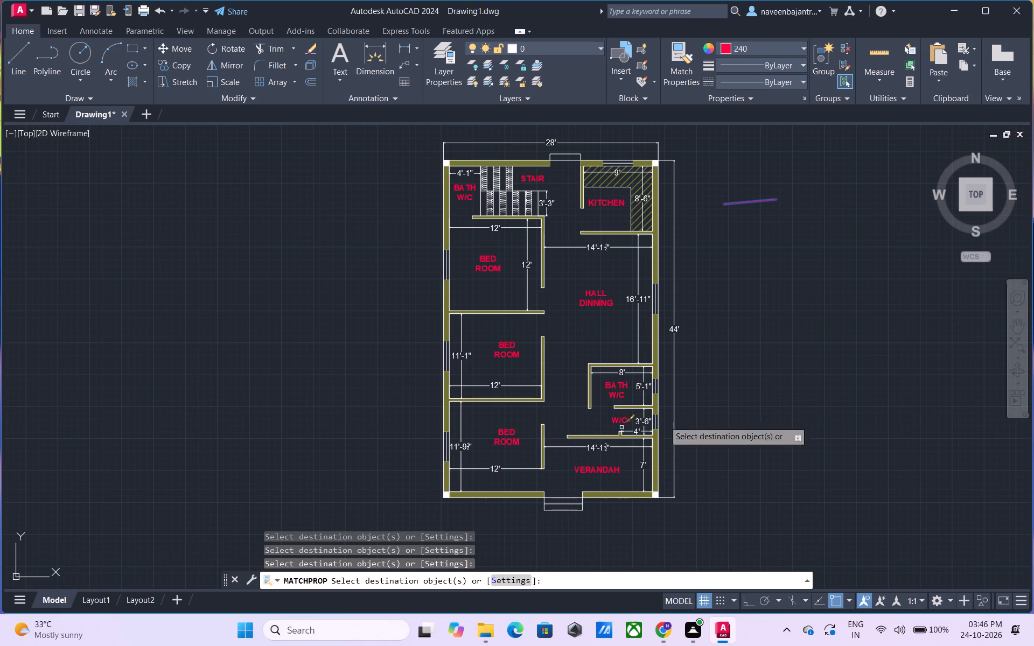
key("Escape")
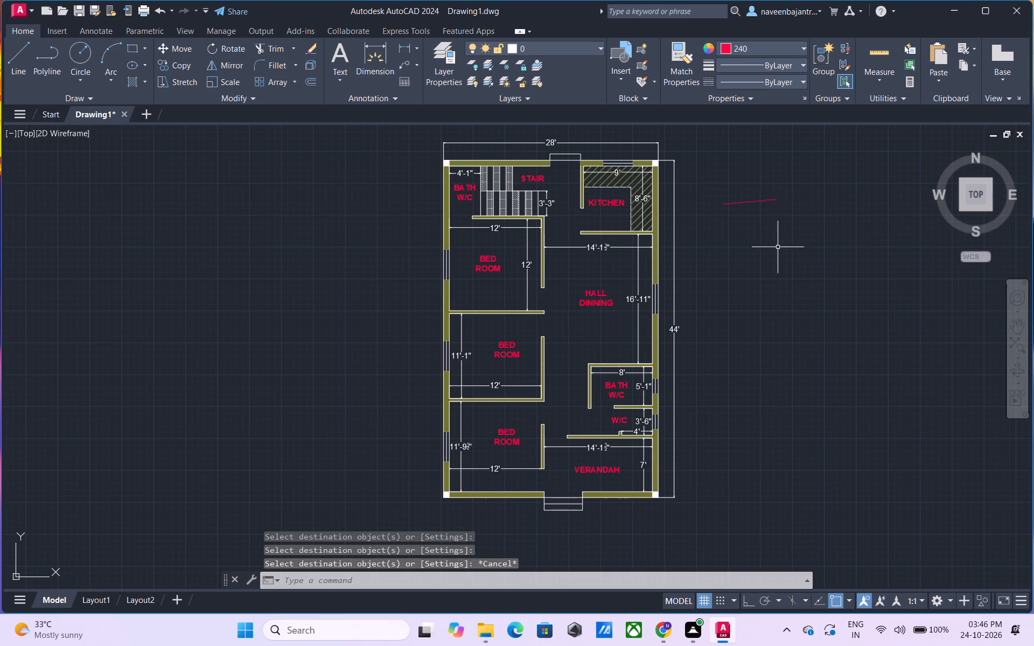
Set the current object colour back to ByLayer.
left_click(730, 50)
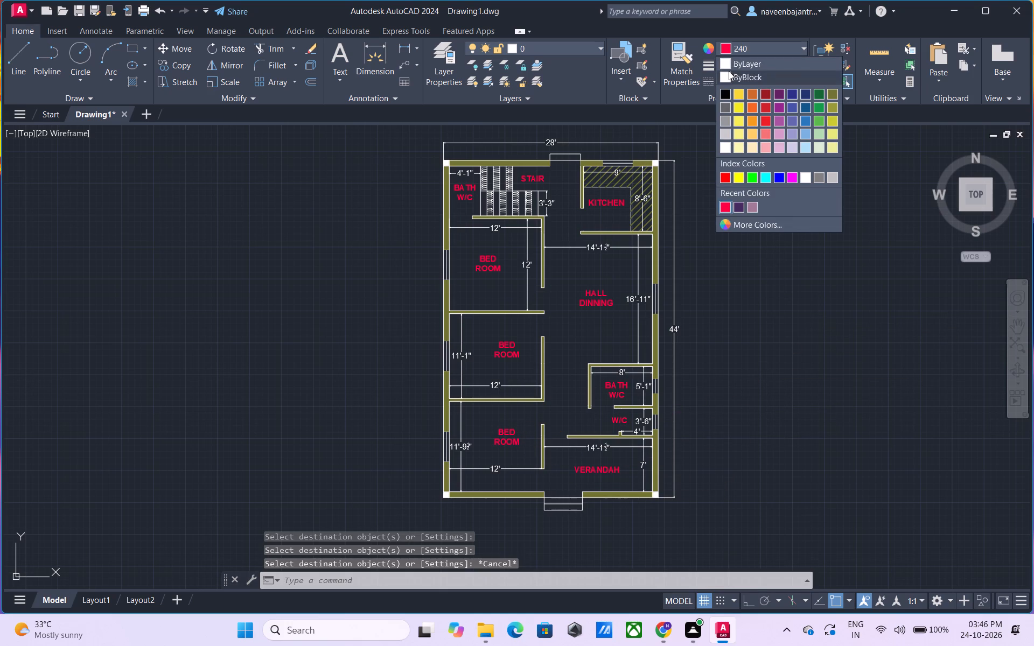
left_click(729, 69)
Erase the sloping red sample line beside the kitchen.
left_click(733, 202)
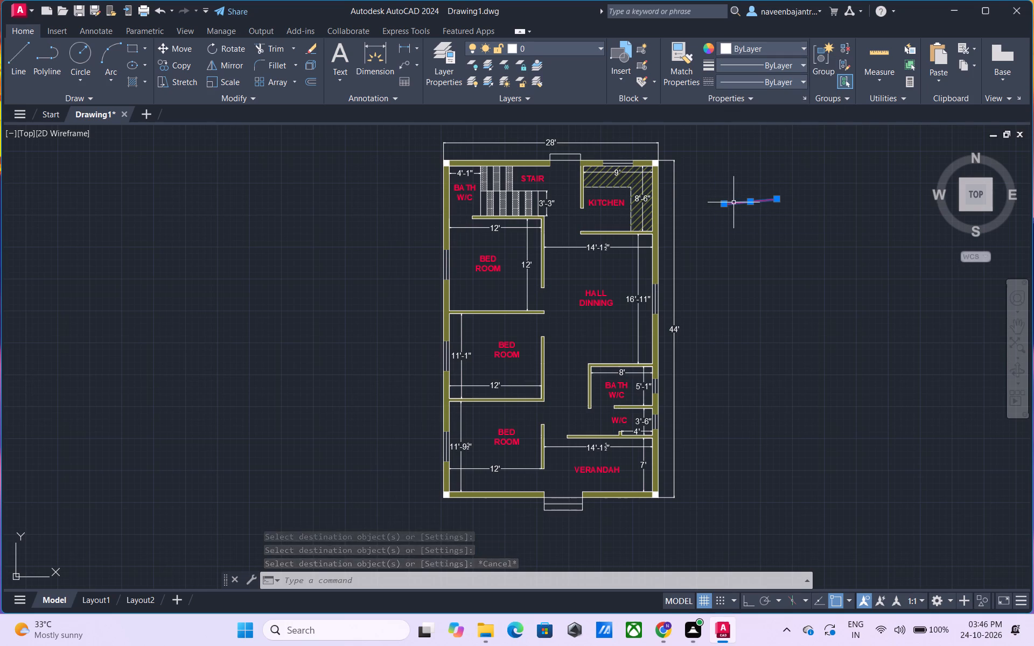
key("Delete")
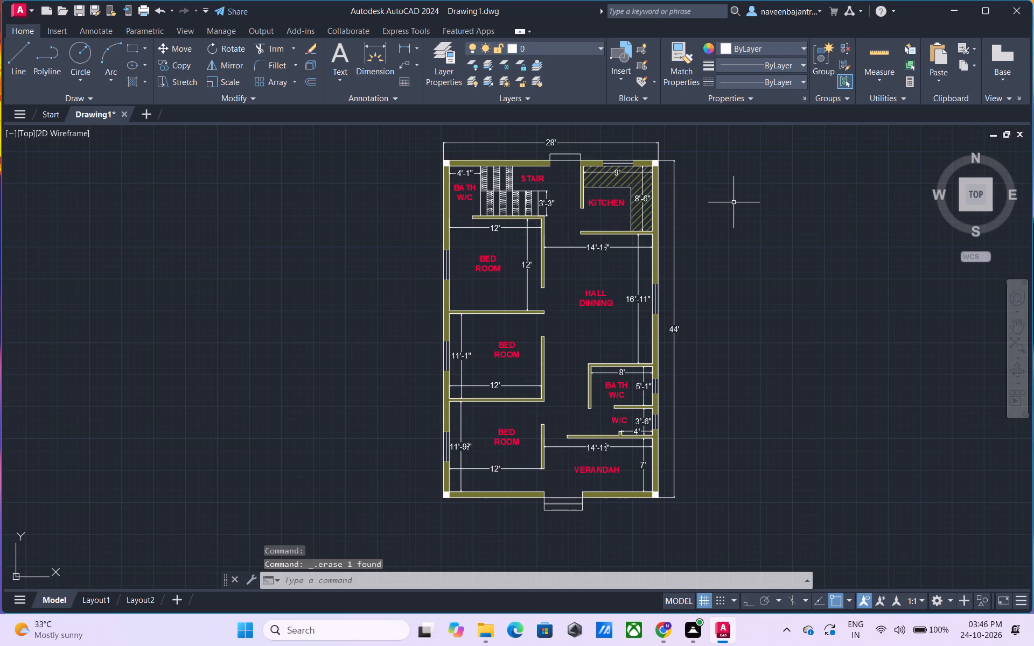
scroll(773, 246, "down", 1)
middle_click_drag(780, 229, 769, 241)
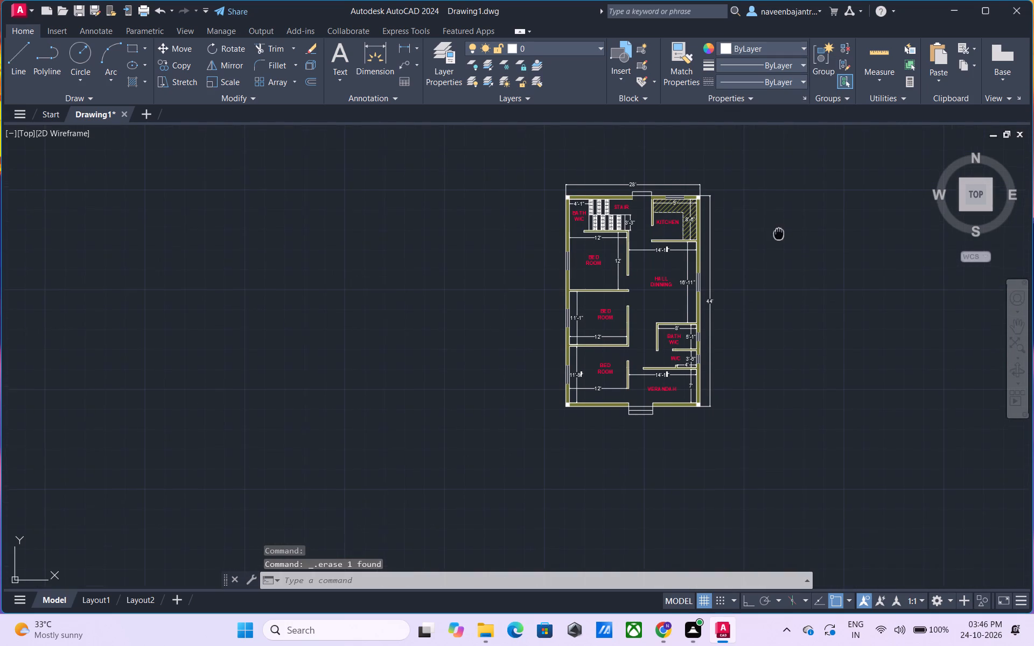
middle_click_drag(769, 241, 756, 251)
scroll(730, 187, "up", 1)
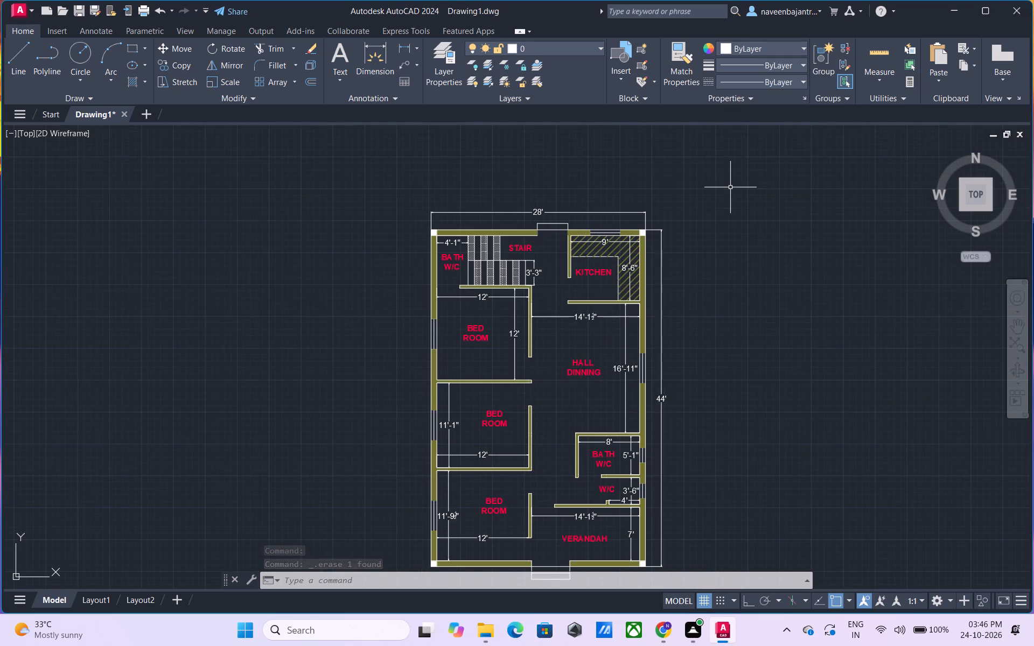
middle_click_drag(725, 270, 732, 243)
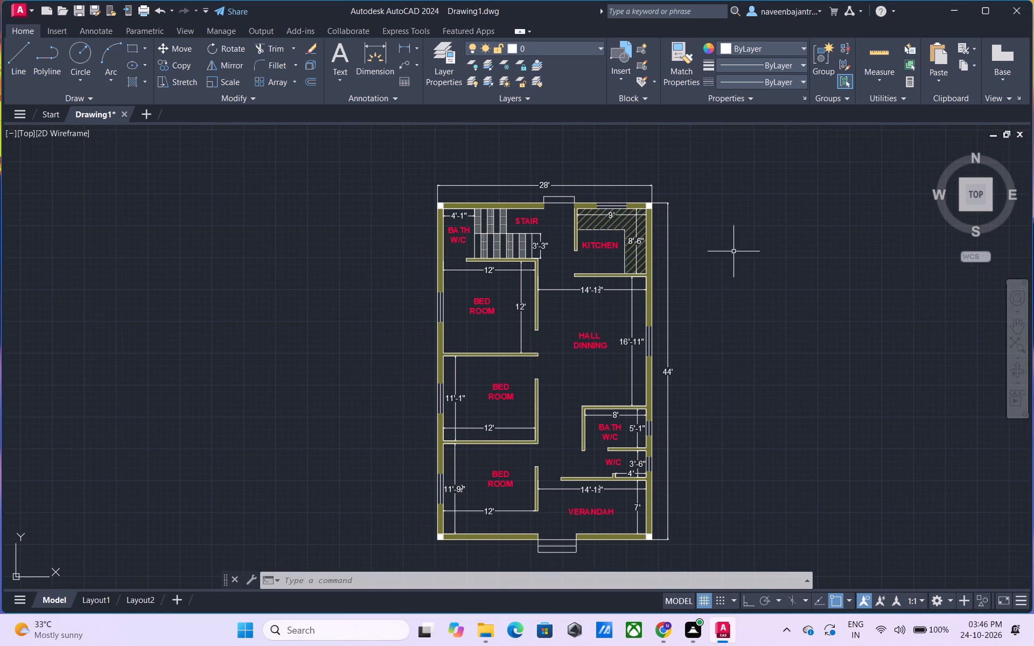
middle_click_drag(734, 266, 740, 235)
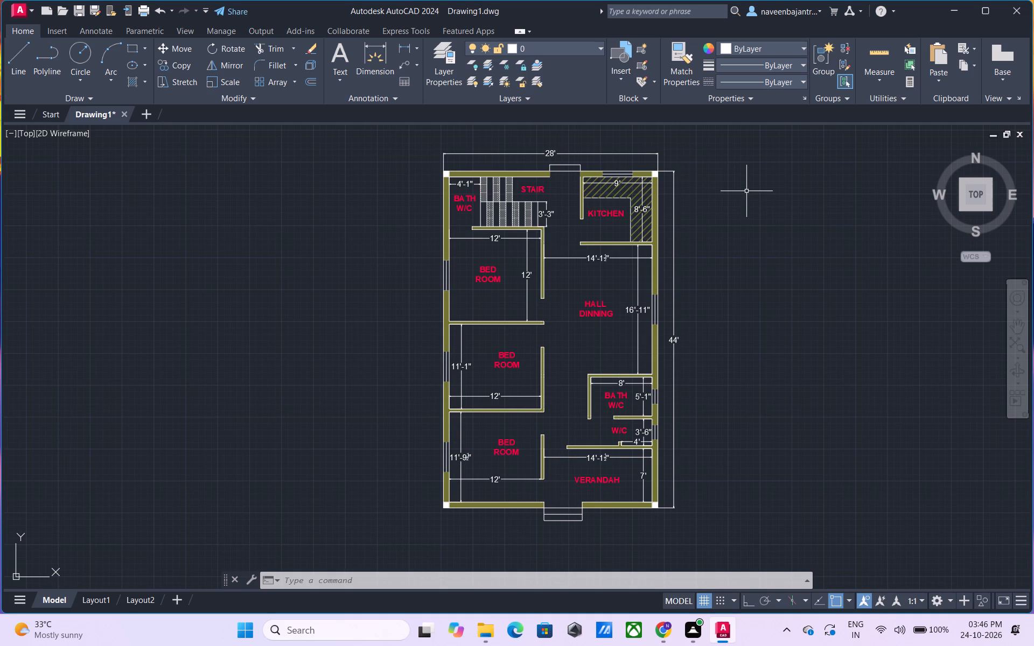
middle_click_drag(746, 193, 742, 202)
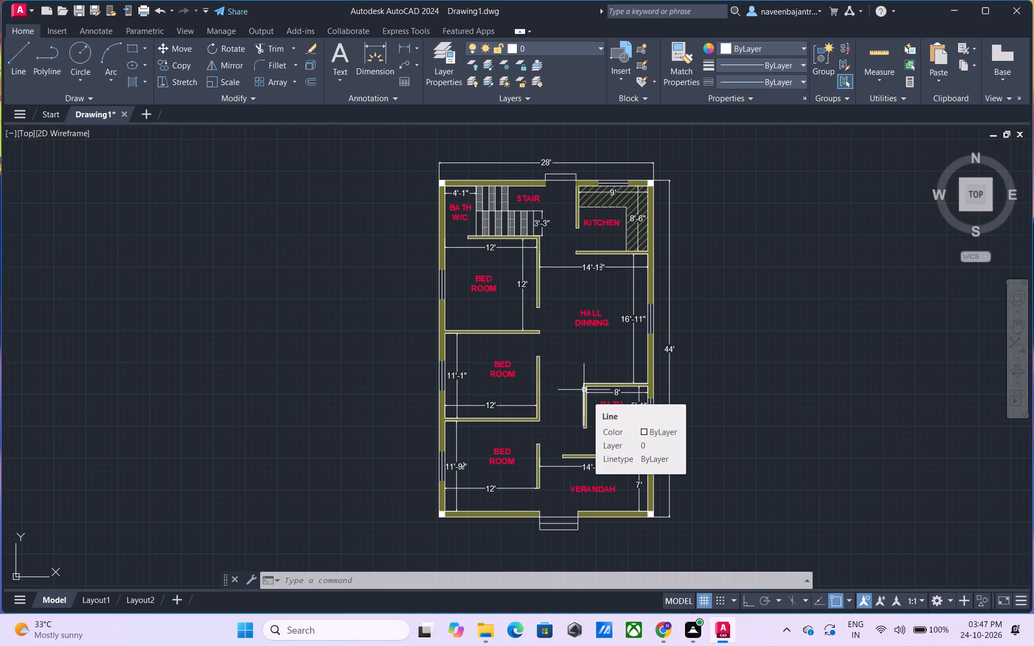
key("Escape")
Copy the entire floor plan with its labels and dimensions into the empty space well to the right of the original.
left_click_drag(414, 137, 415, 137)
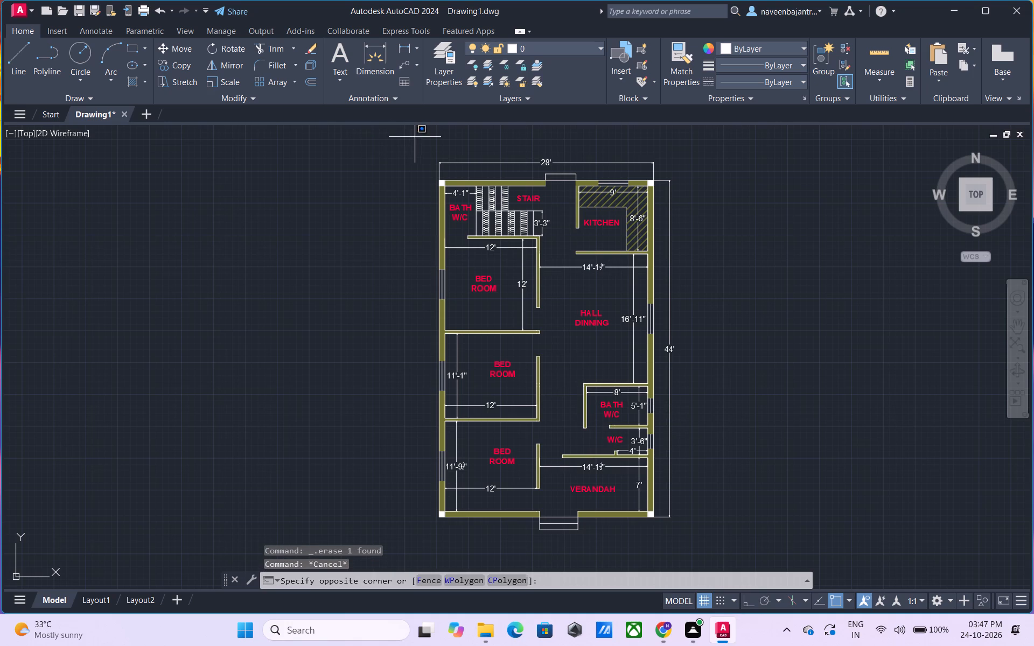
left_click_drag(415, 137, 445, 155)
left_click(693, 539)
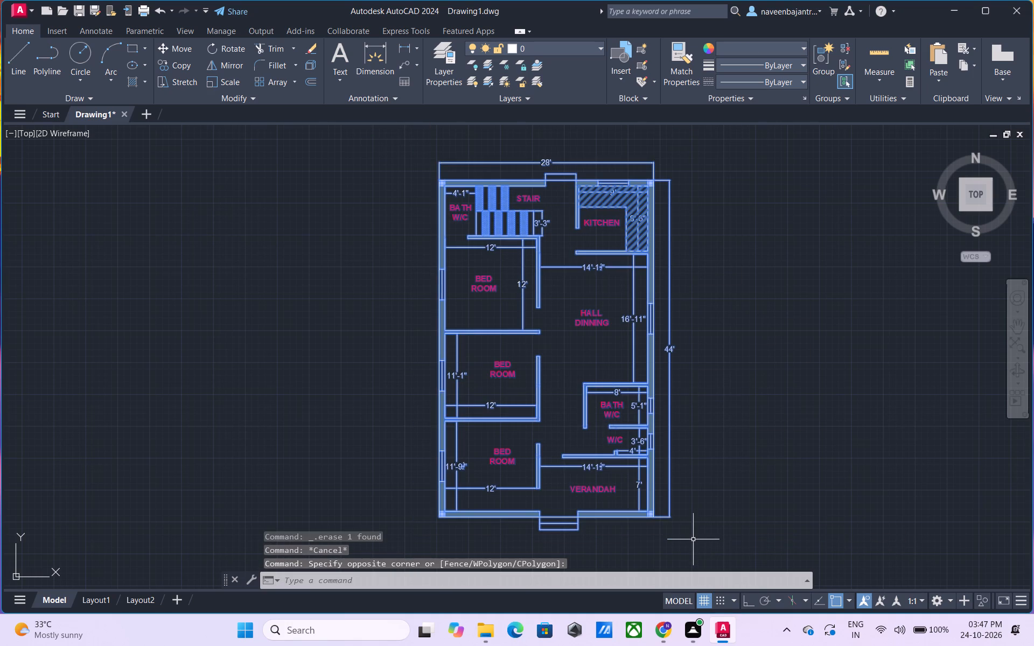
key("c")
type("O")
key("space")
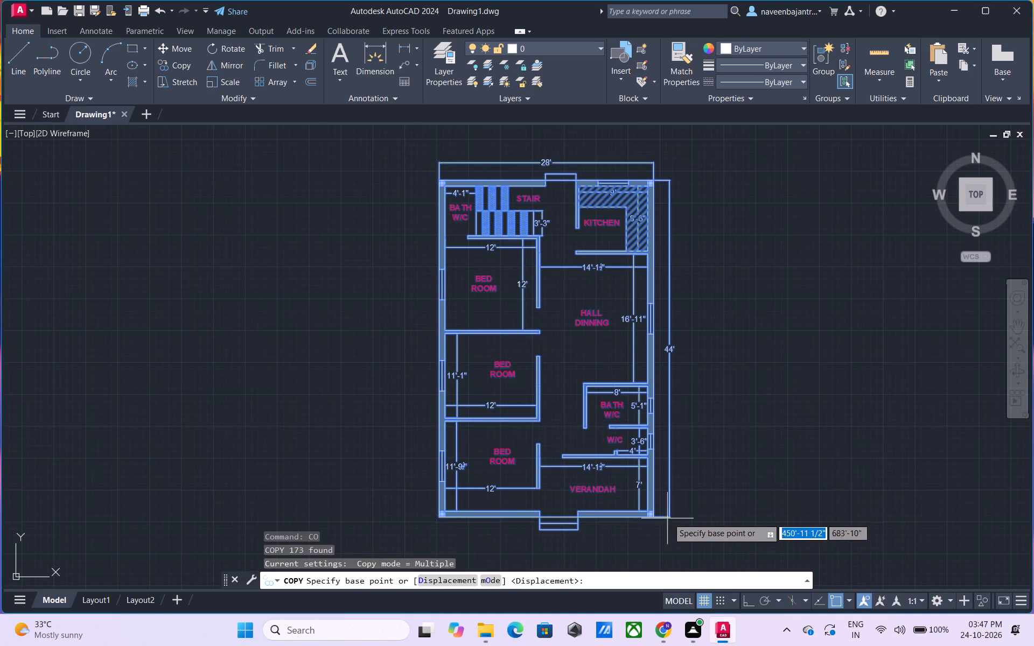
left_click(669, 516)
scroll(737, 508, "down", 3)
middle_click_drag(738, 507, 361, 391)
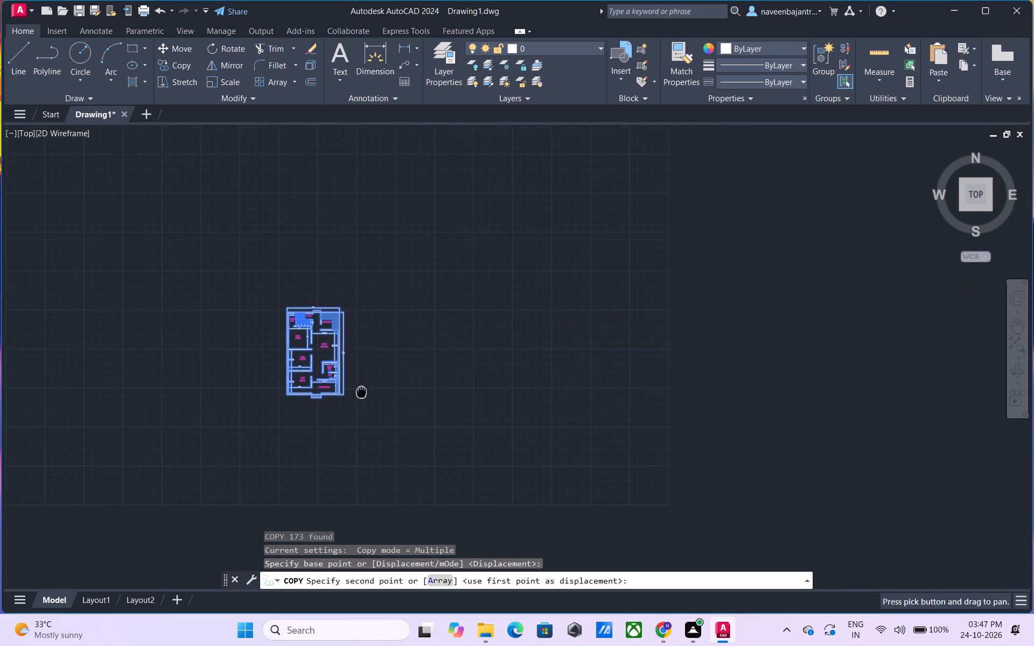
left_click(855, 379)
key("Escape")
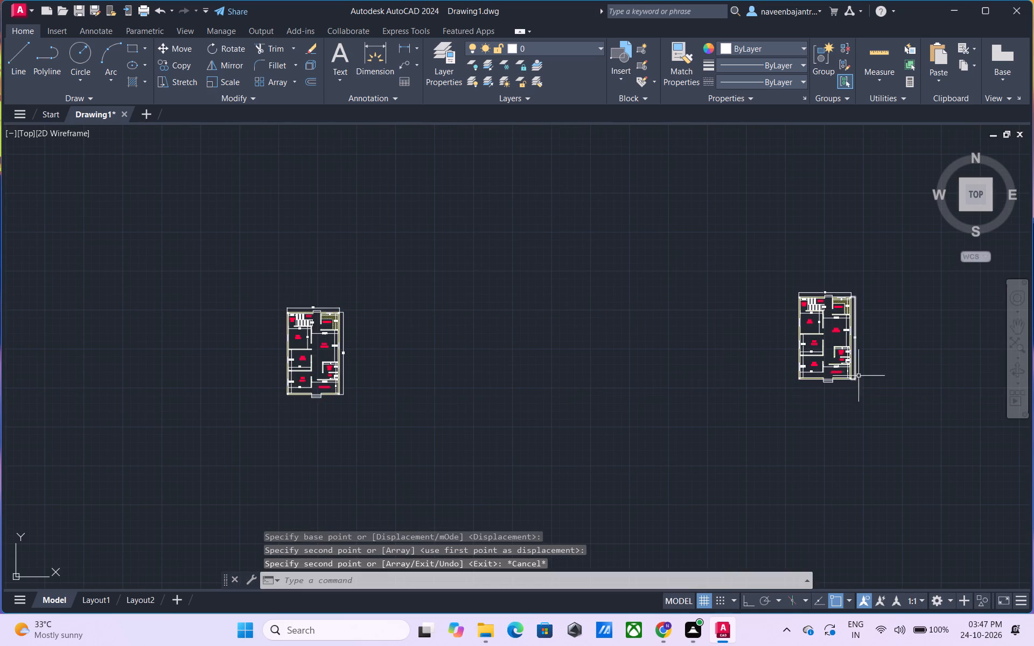
In the copied plan, erase the labels of the stair-side bath, stair, kitchen, hall/dining and the bedroom nearest the stair.
scroll(869, 354, "up", 3)
middle_click_drag(850, 249, 849, 287)
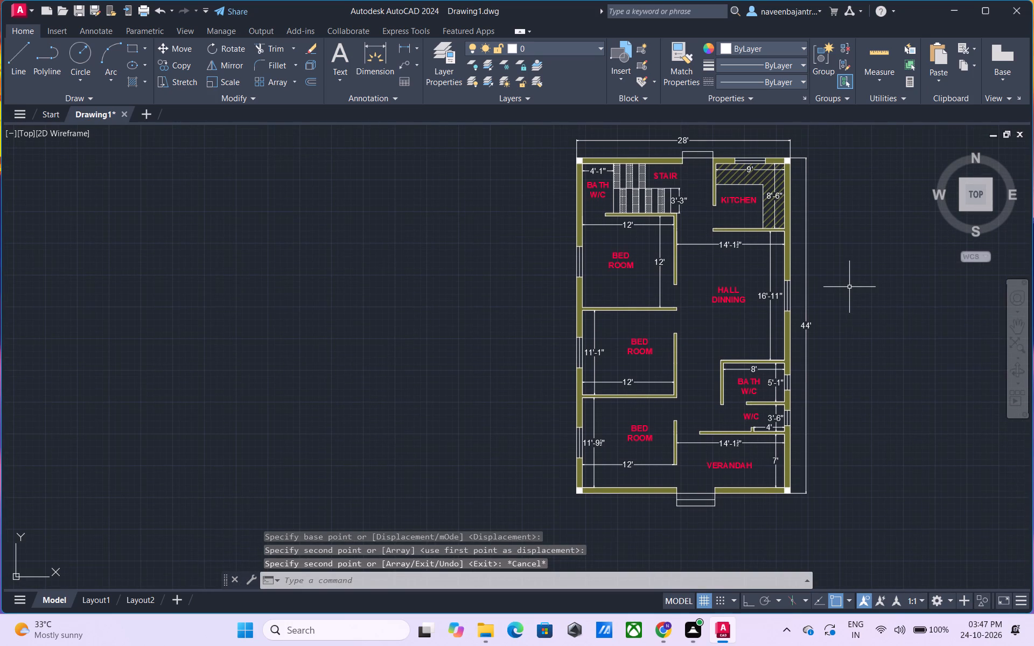
left_click(591, 188)
key("Delete")
left_click(667, 174)
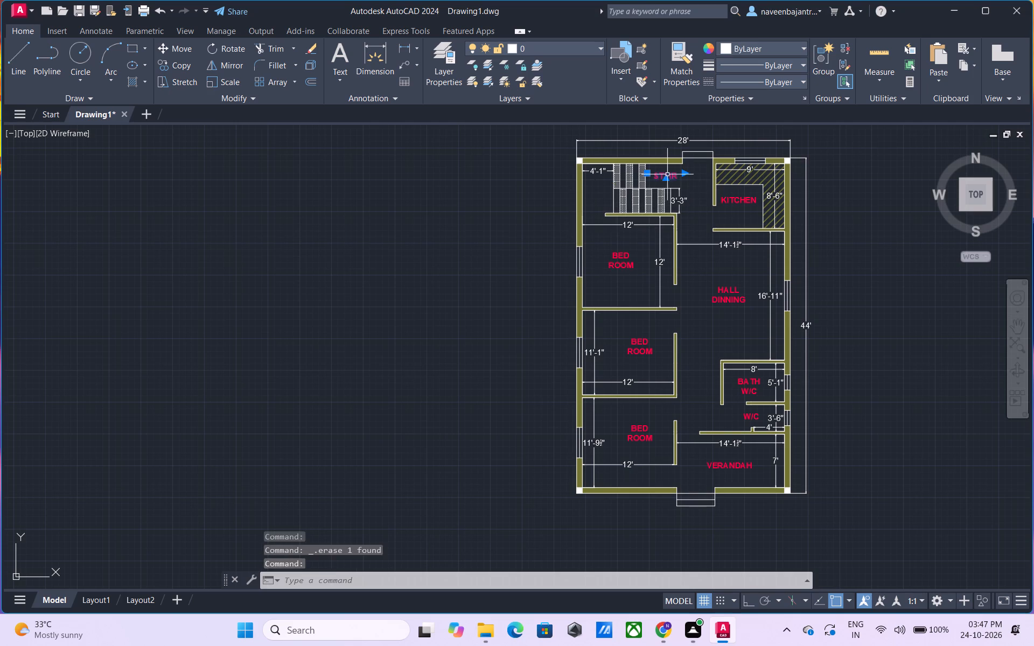
key("Delete")
left_click(731, 198)
key("Delete")
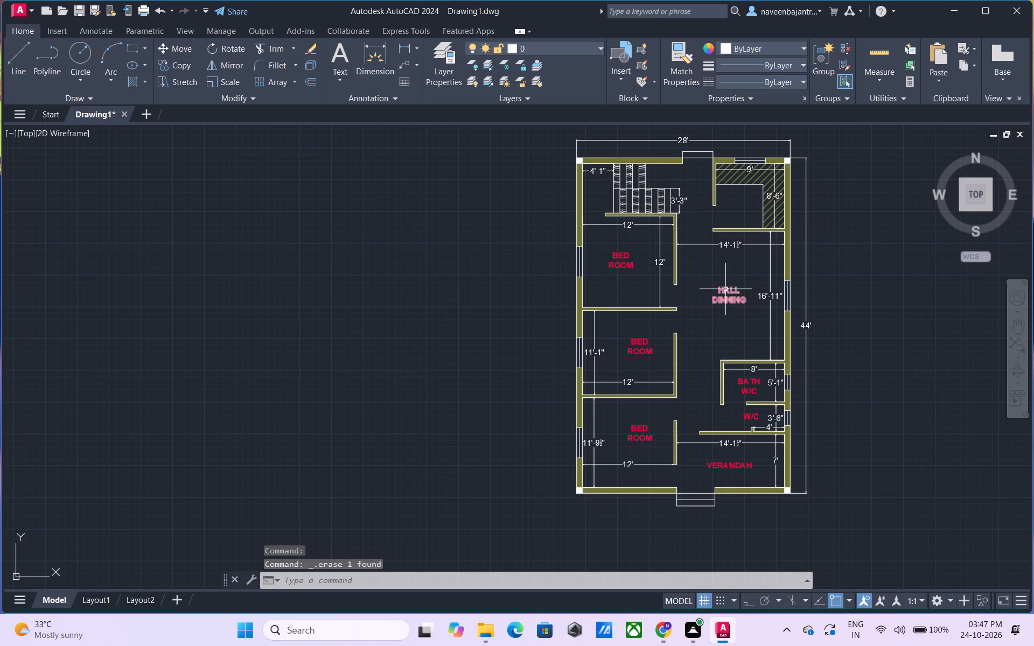
left_click(725, 289)
key("Delete")
left_click(616, 257)
key("Delete")
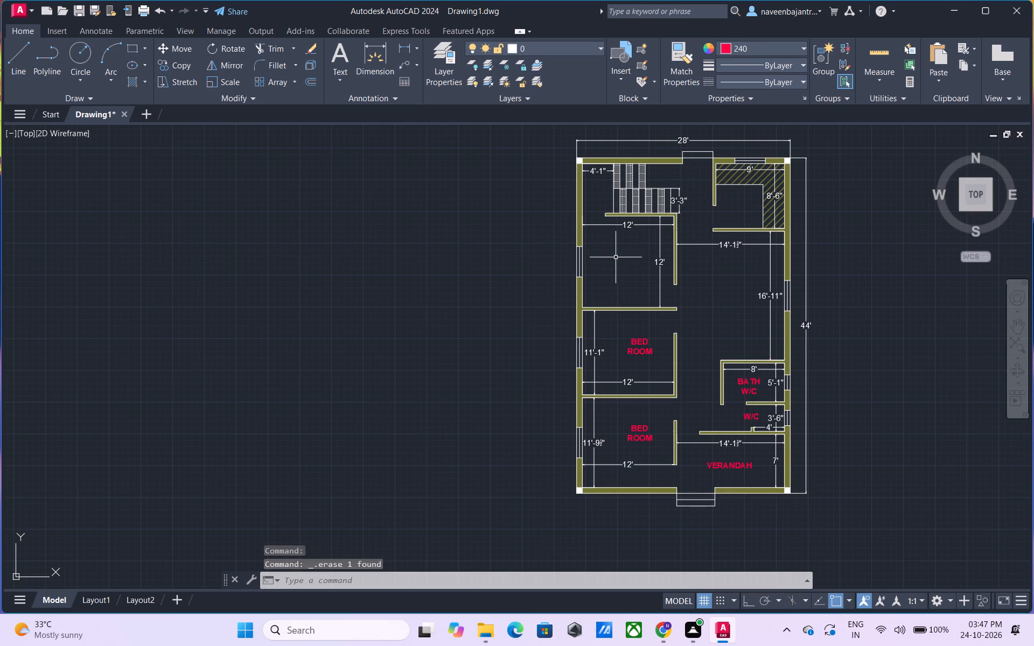
Erase the copied plan's remaining labels: middle bedroom, BATH W/C, W/C, VERANDAH and the bedroom beside the verandah.
left_click(634, 341)
key("Delete")
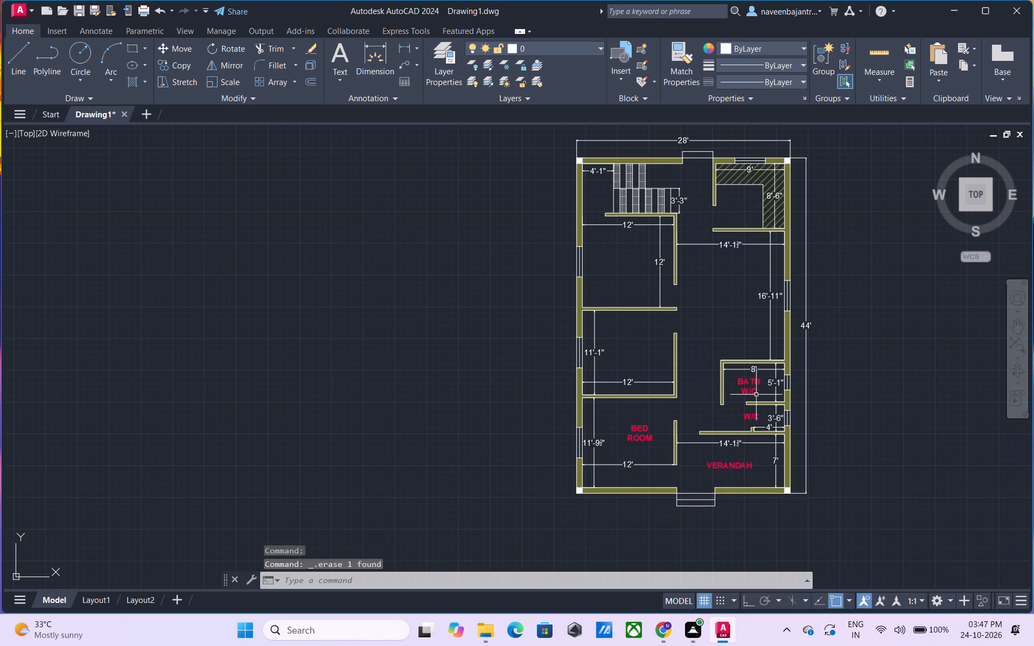
left_click(747, 380)
key("Delete")
left_click(753, 414)
key("Delete")
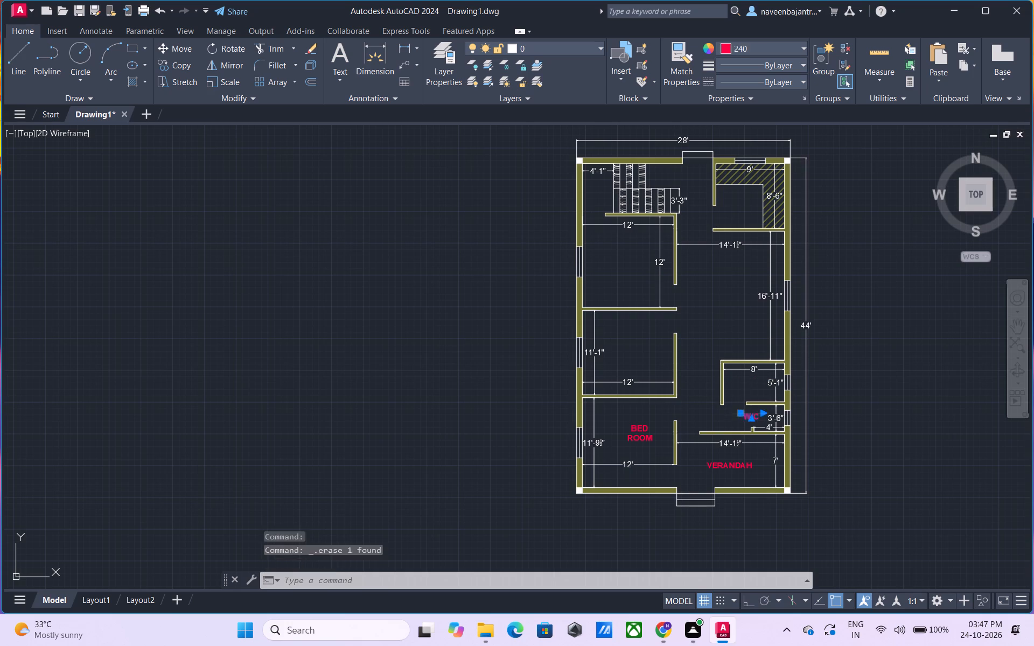
left_click(729, 466)
key("Delete")
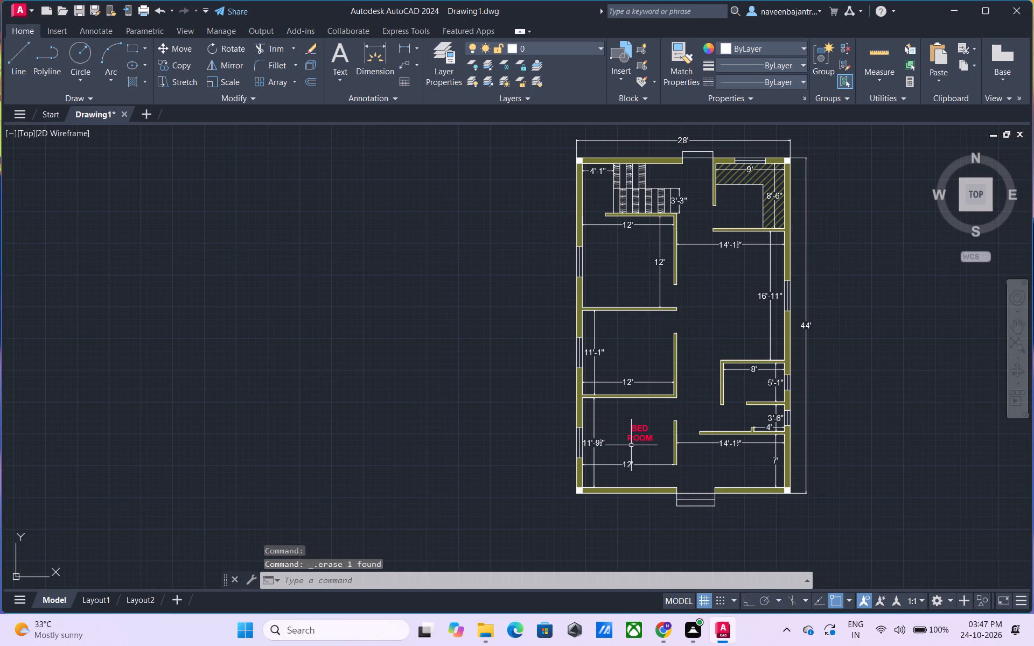
left_click(635, 435)
key("Delete")
Erase the length and width dimensions inside all three bedrooms of the copied plan.
left_click(597, 444)
key("Delete")
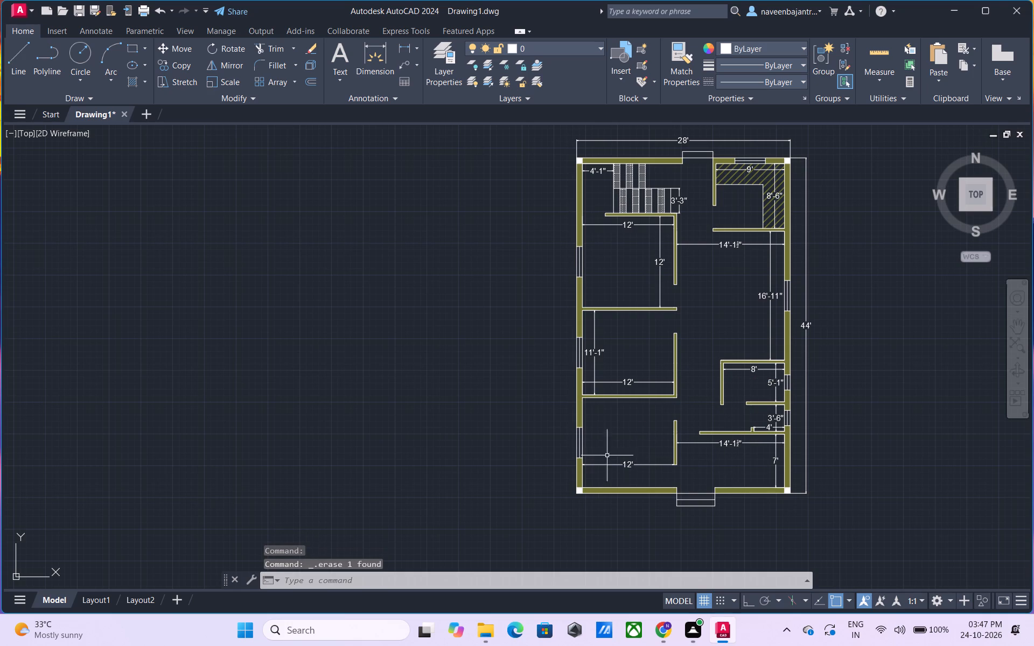
left_click(628, 464)
key("Delete")
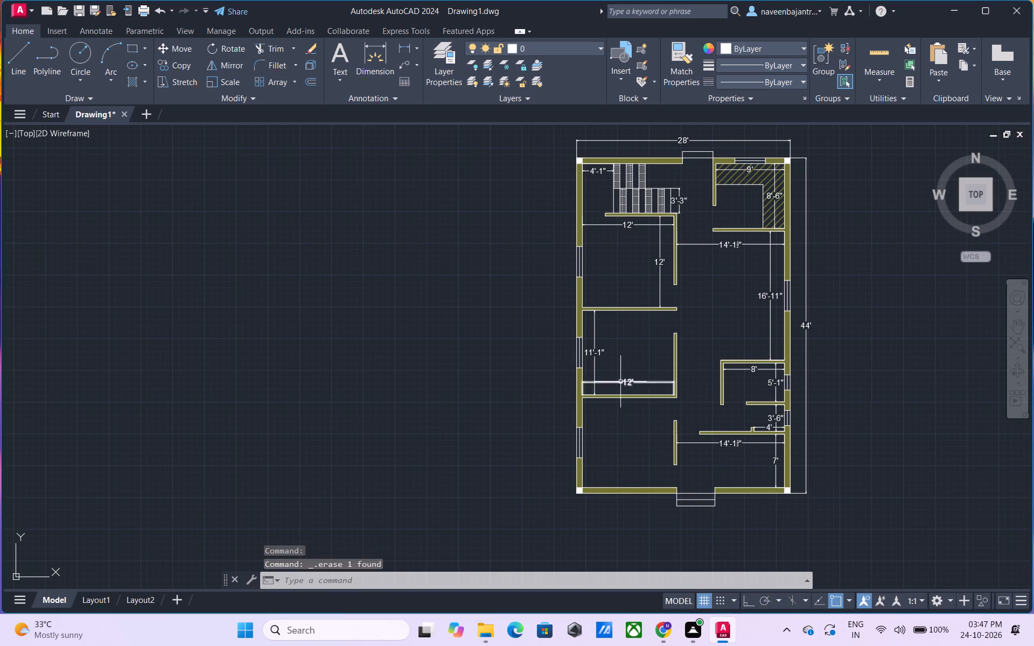
left_click(620, 382)
key("Delete")
left_click(593, 349)
key("Delete")
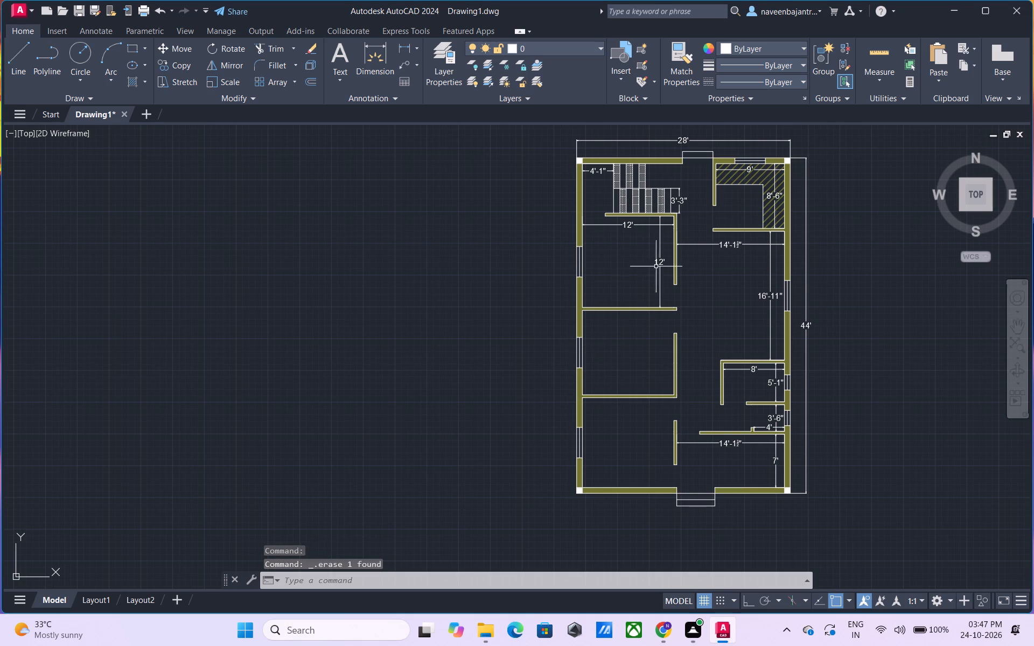
left_click(660, 262)
key("Delete")
left_click(627, 221)
key("Delete")
In the copied plan, erase the 4'-1" dimension beside the stair, the stair hatch and the overall 28' width dimension.
left_click(598, 171)
key("Delete")
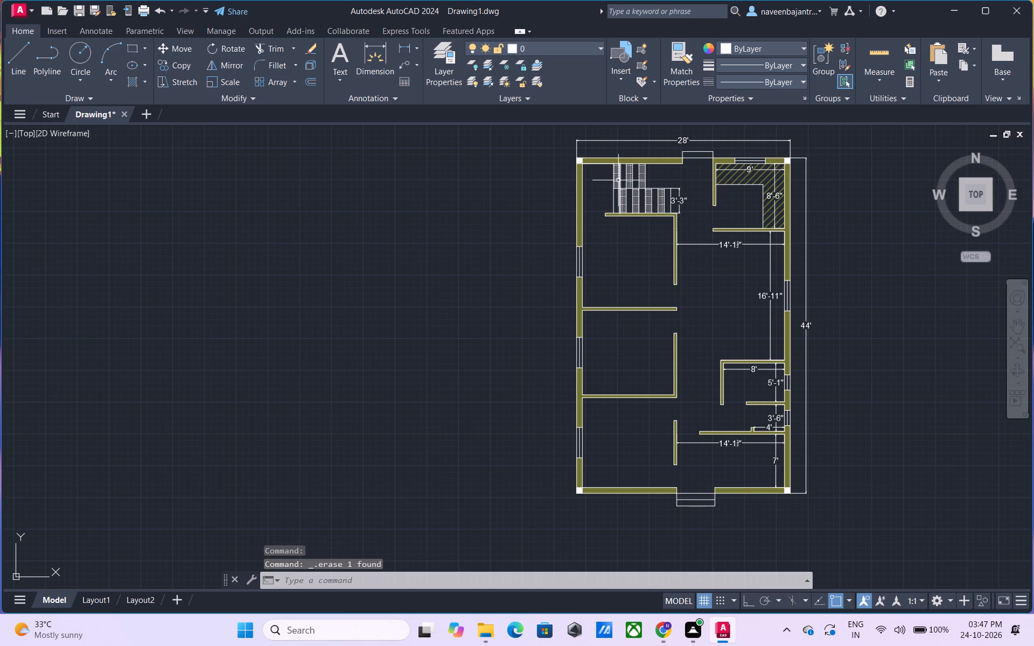
left_click(616, 177)
key("Delete")
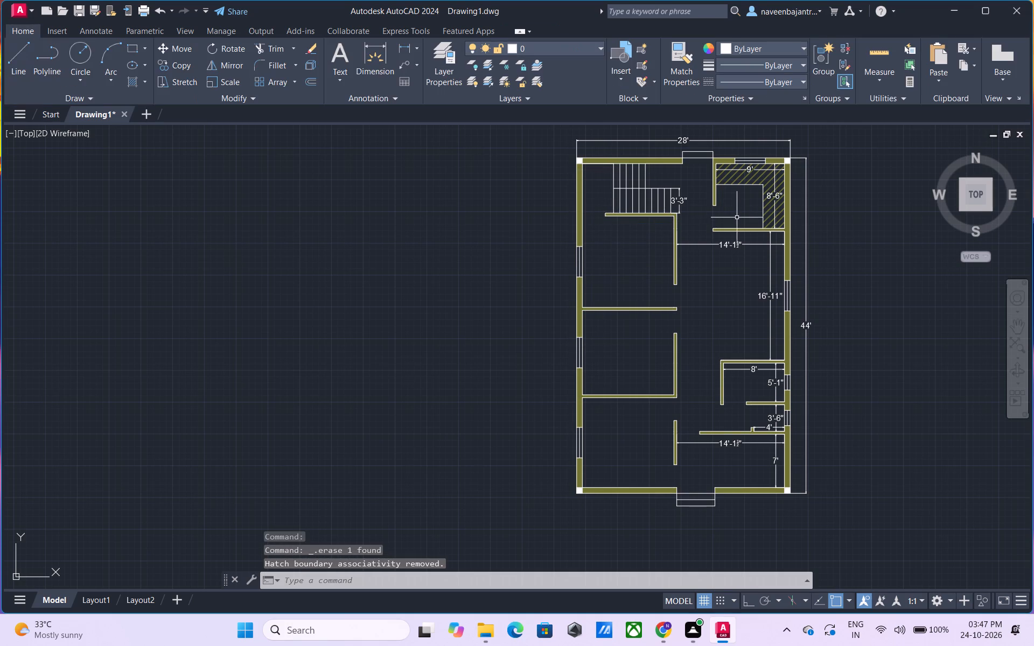
left_click(685, 138)
key("Delete")
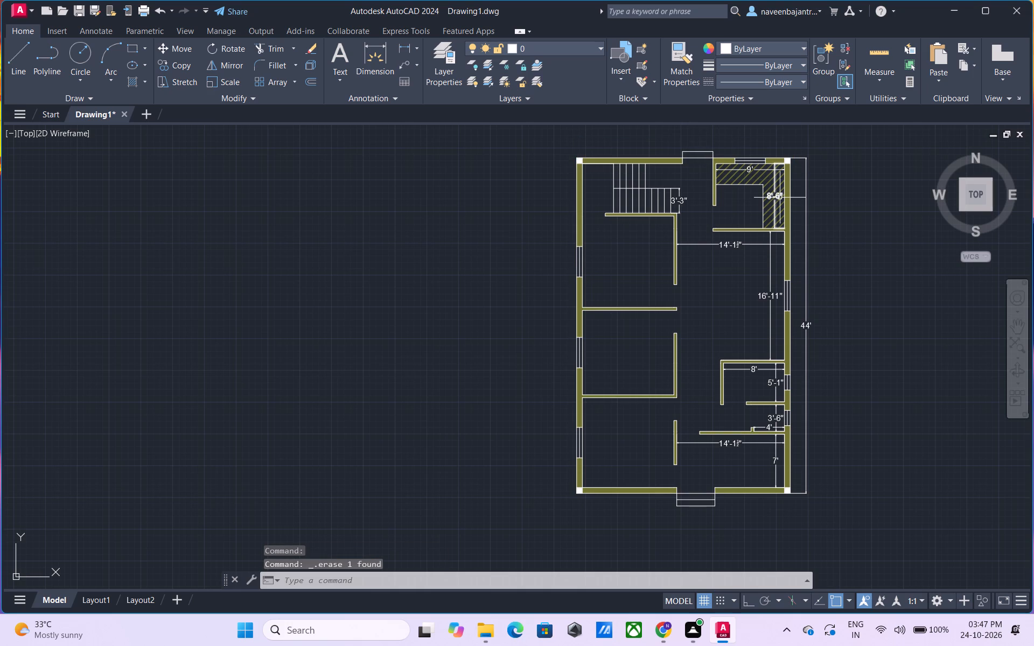
Erase the copied kitchen's 8'-6" and 9' dimensions together with the counter hatch.
left_click(774, 194)
key("Delete")
left_click(774, 194)
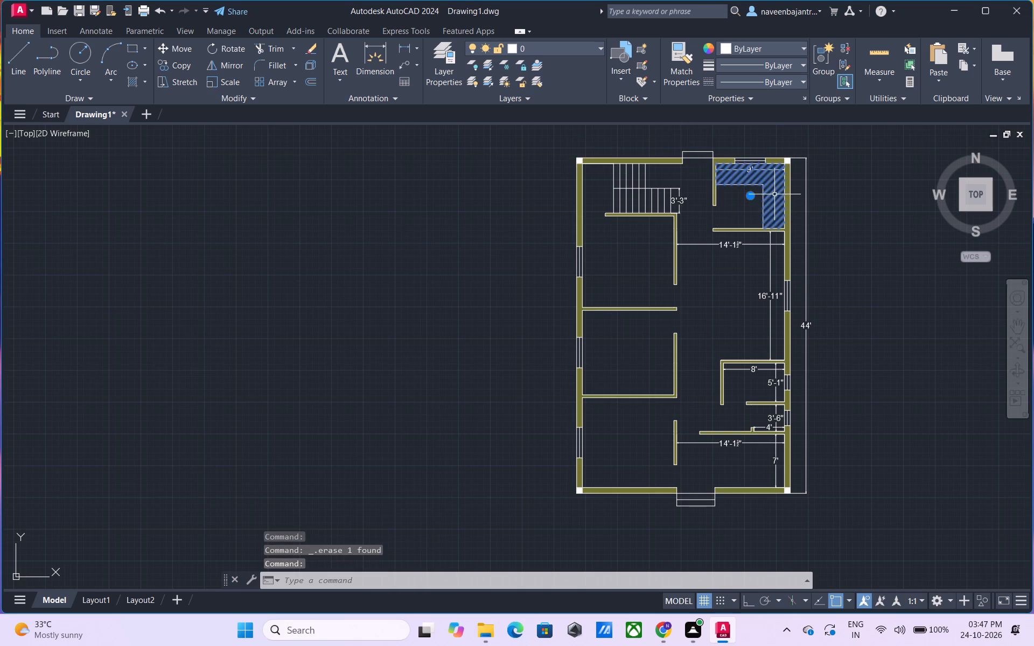
key("Delete")
left_click(738, 168)
key("Delete")
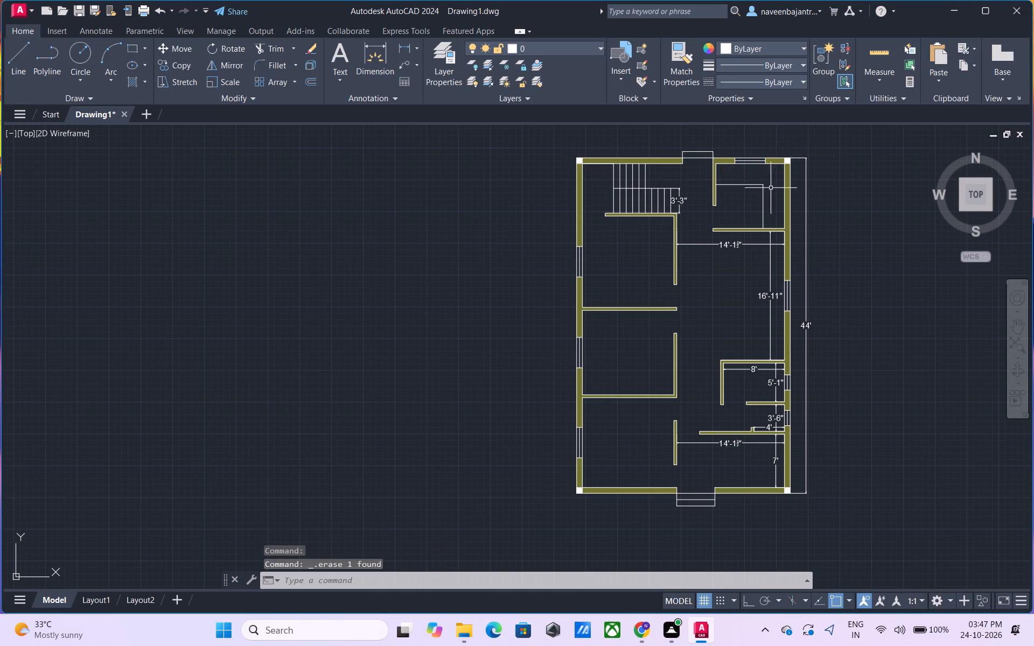
Erase the copied plan's overall 44' dimension, both hall/dining dimensions and the stair's 3'-3" dimension.
left_click(806, 326)
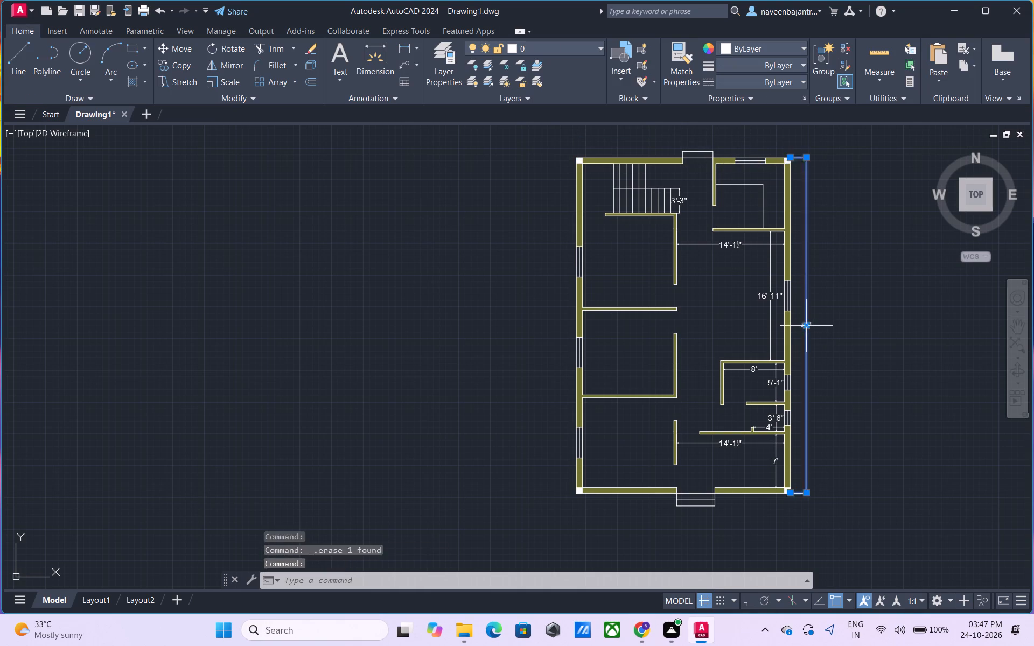
key("Delete")
left_click(770, 296)
key("Delete")
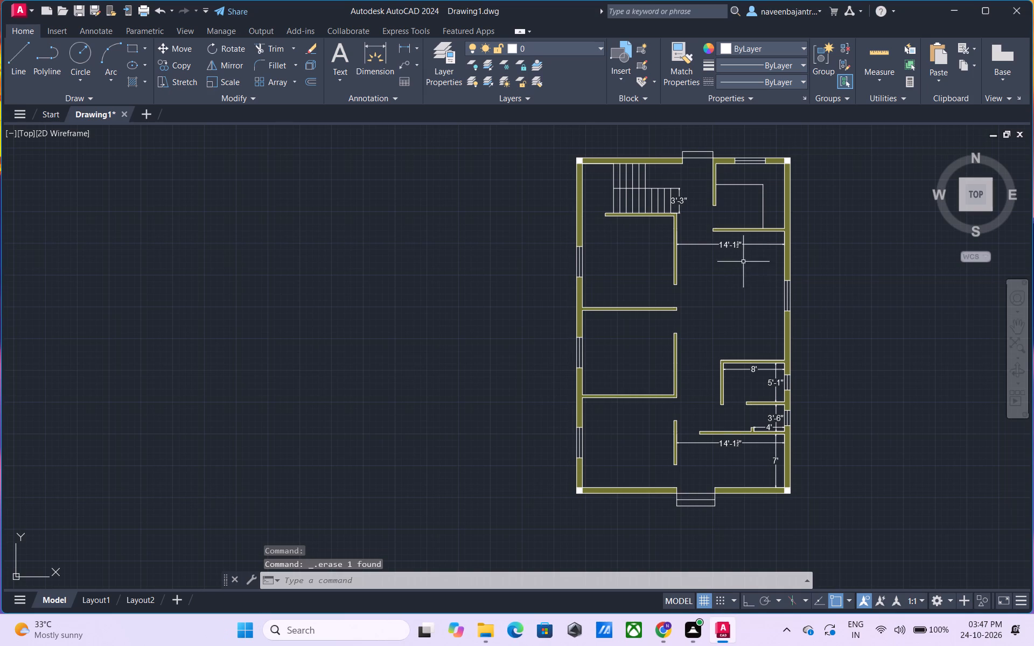
left_click(733, 247)
key("Delete")
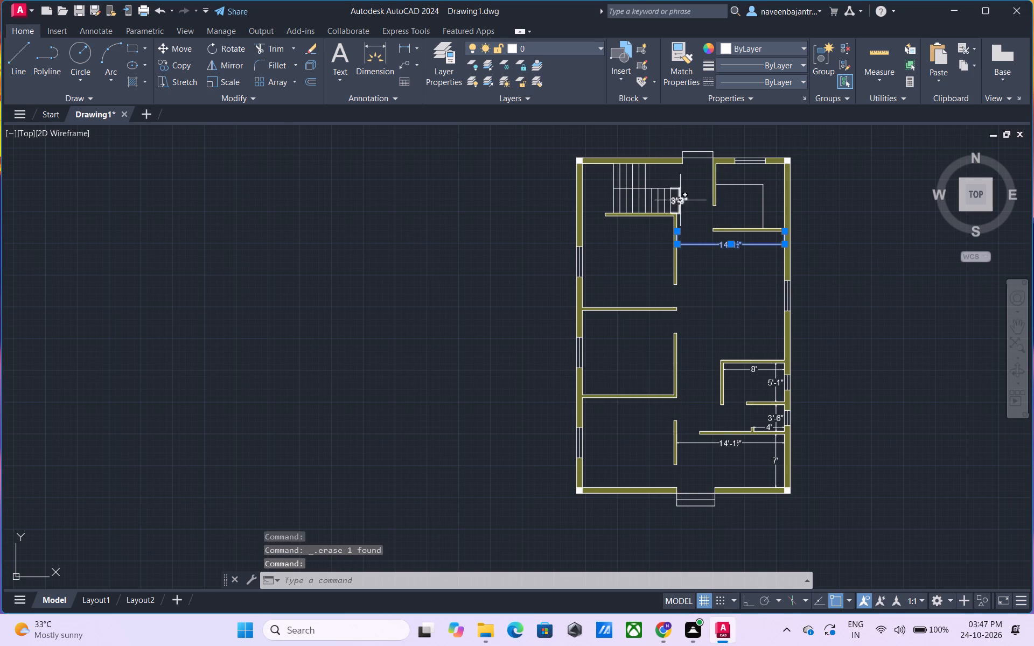
left_click(680, 200)
key("Delete")
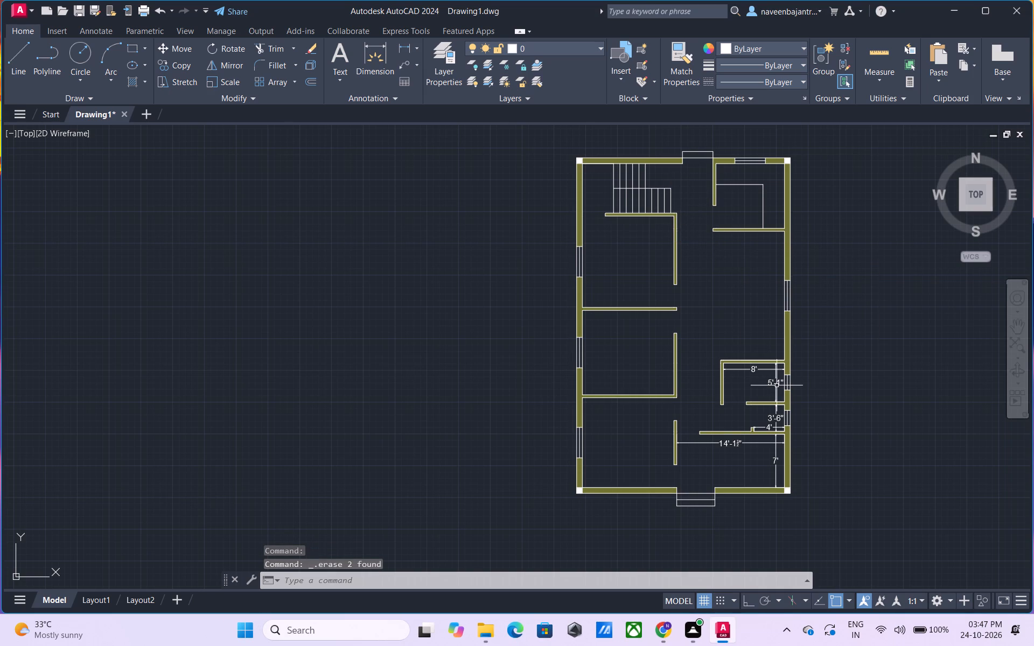
Erase the length and width dimensions inside the copied plan's bath, W/C and verandah.
left_click(777, 387)
key("Delete")
left_click(754, 371)
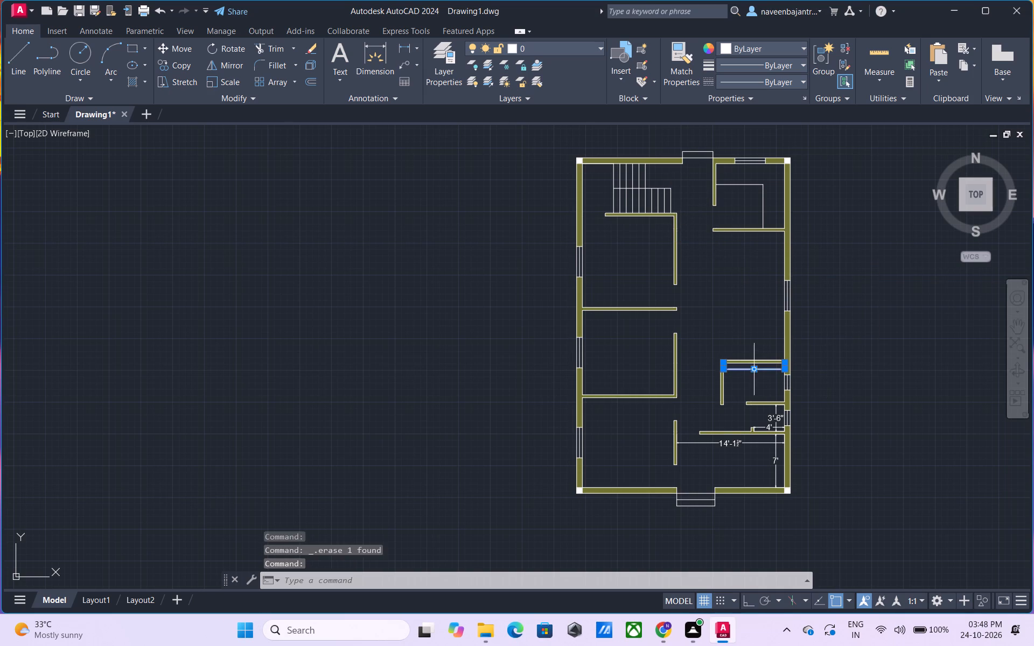
key("Delete")
left_click(777, 415)
key("Delete")
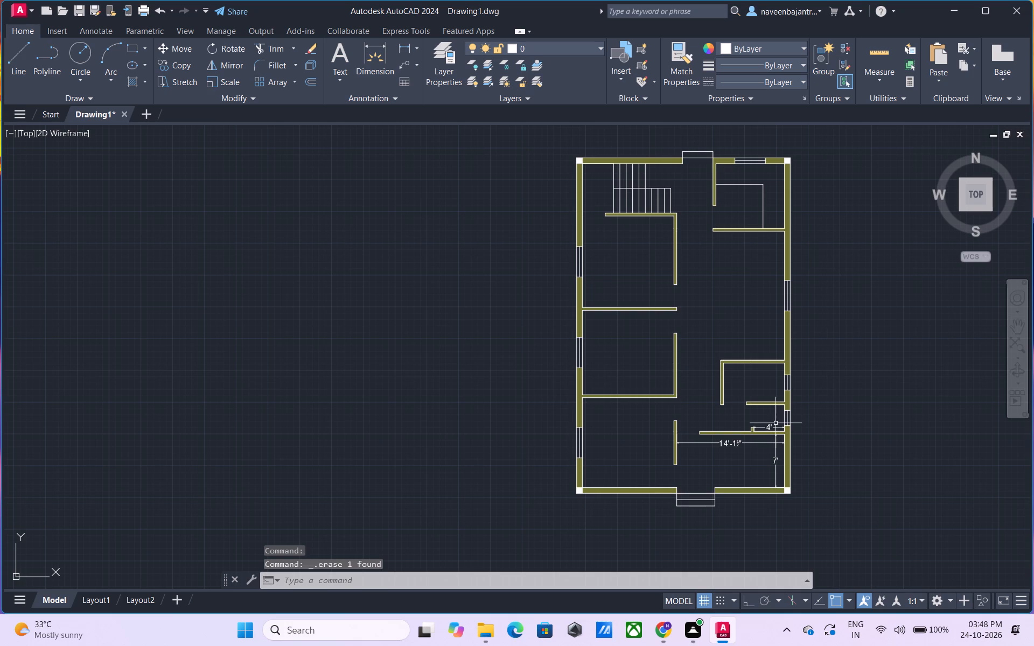
left_click(770, 425)
key("Delete")
left_click(723, 444)
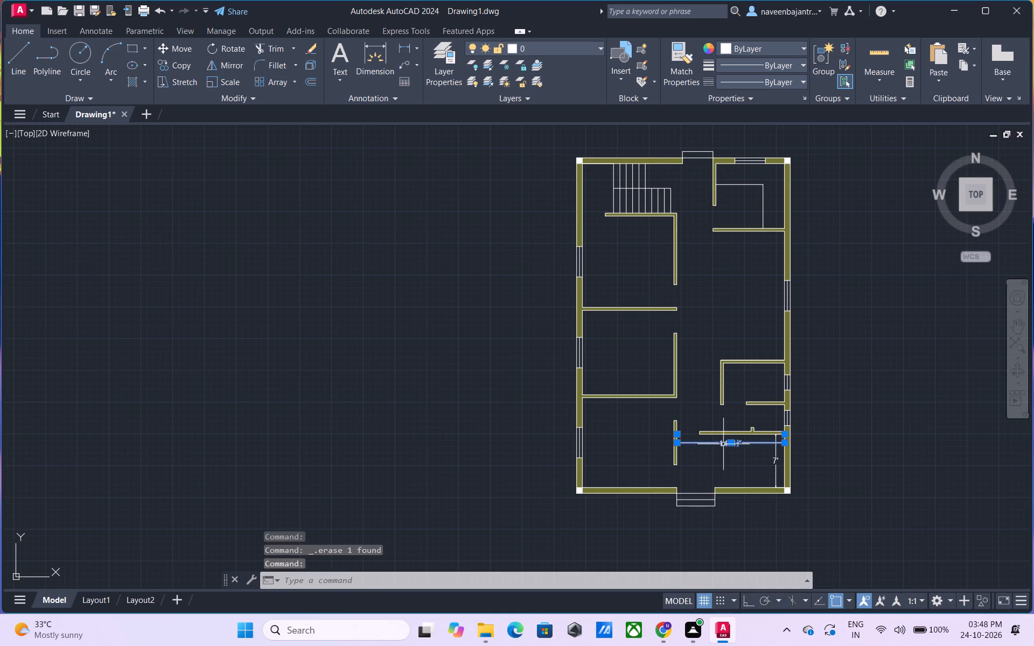
key("Delete")
left_click(775, 461)
key("Delete")
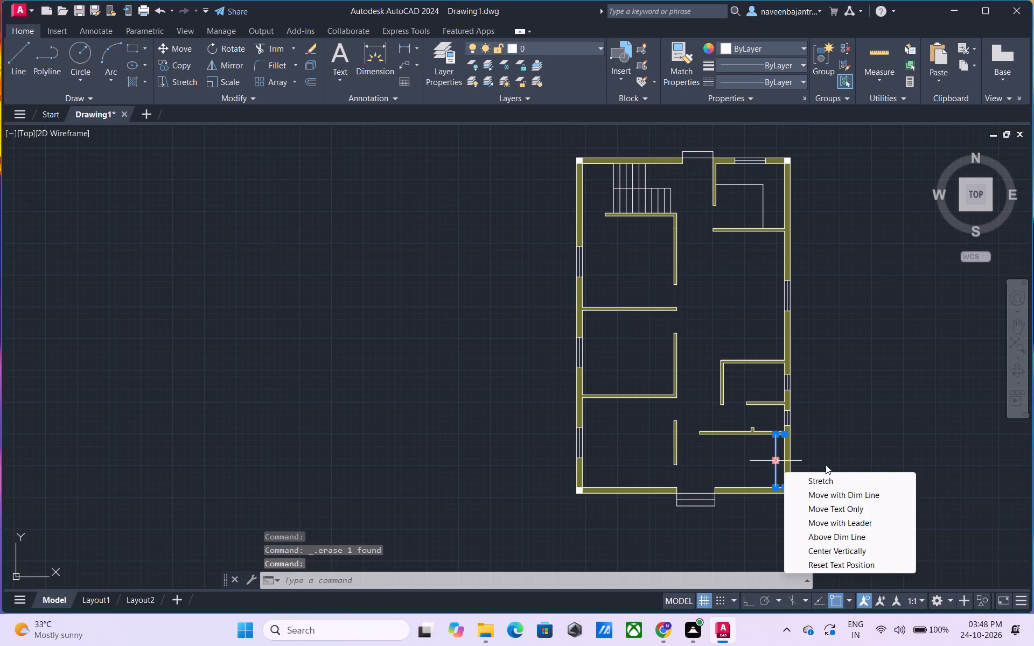
key("Delete")
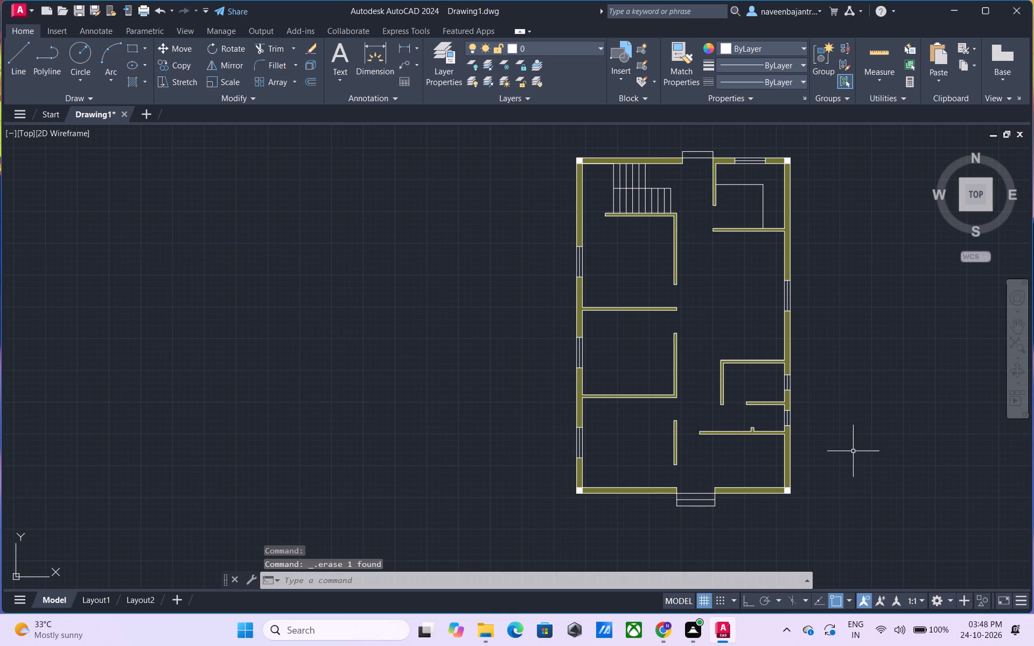
Erase the hatch filling all the walls of the copied plan.
left_click(787, 353)
key("Delete")
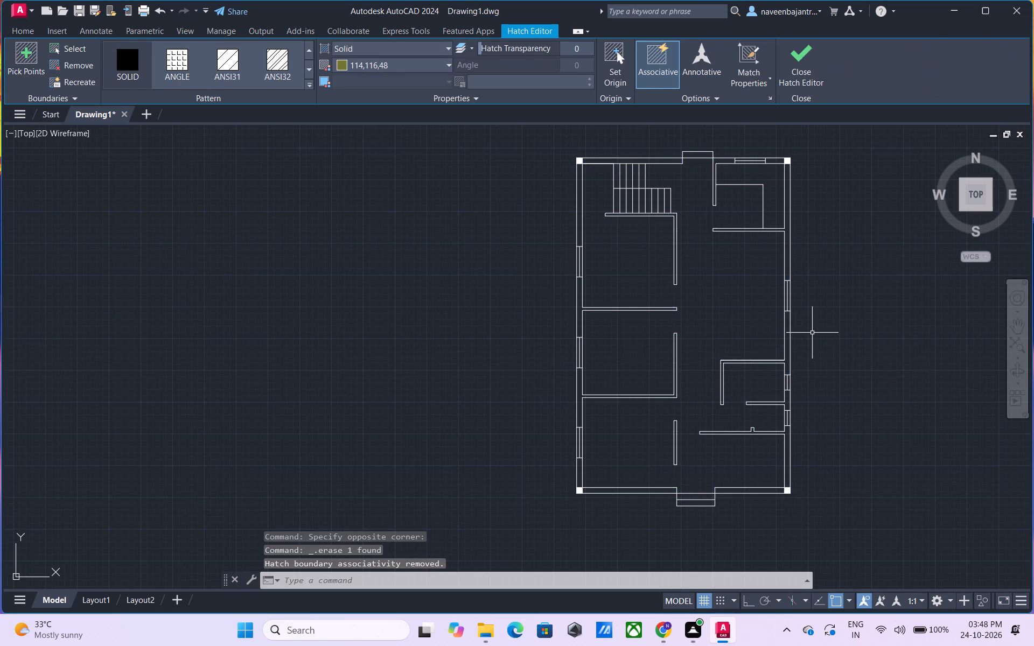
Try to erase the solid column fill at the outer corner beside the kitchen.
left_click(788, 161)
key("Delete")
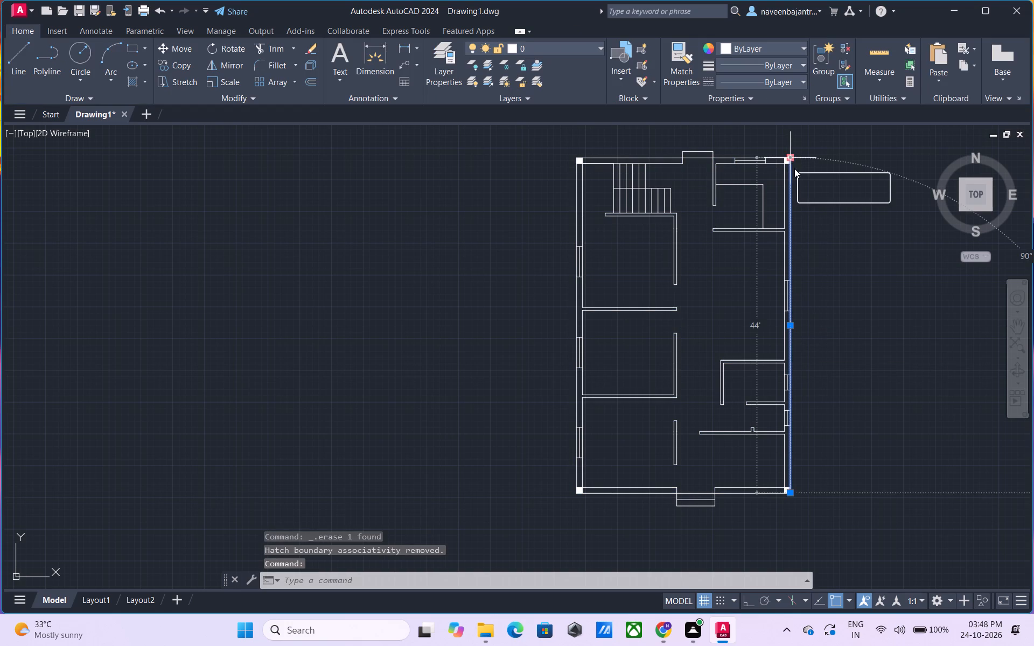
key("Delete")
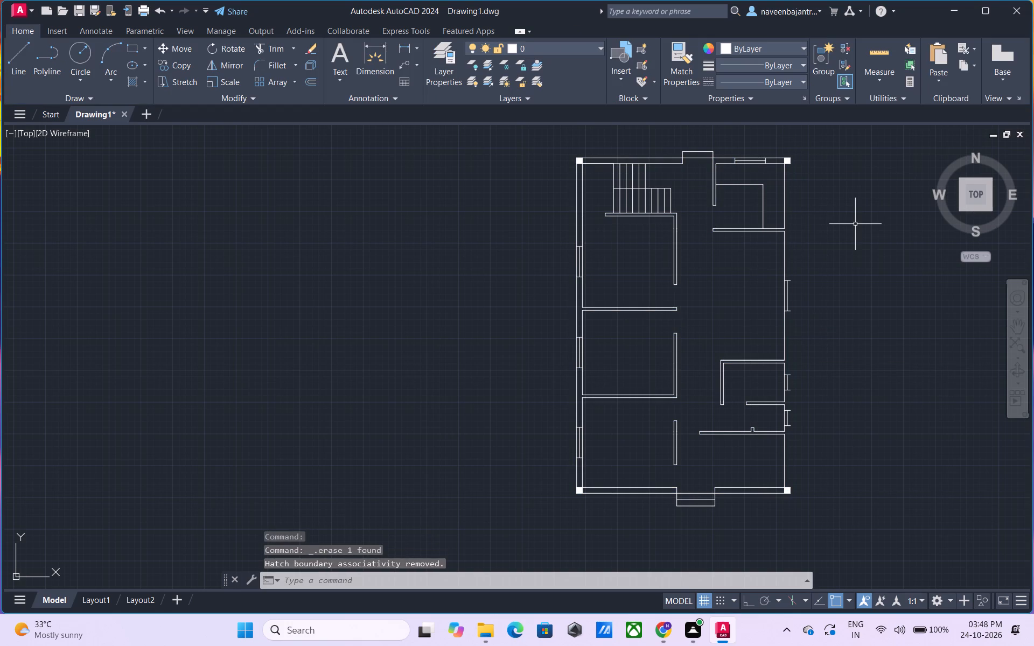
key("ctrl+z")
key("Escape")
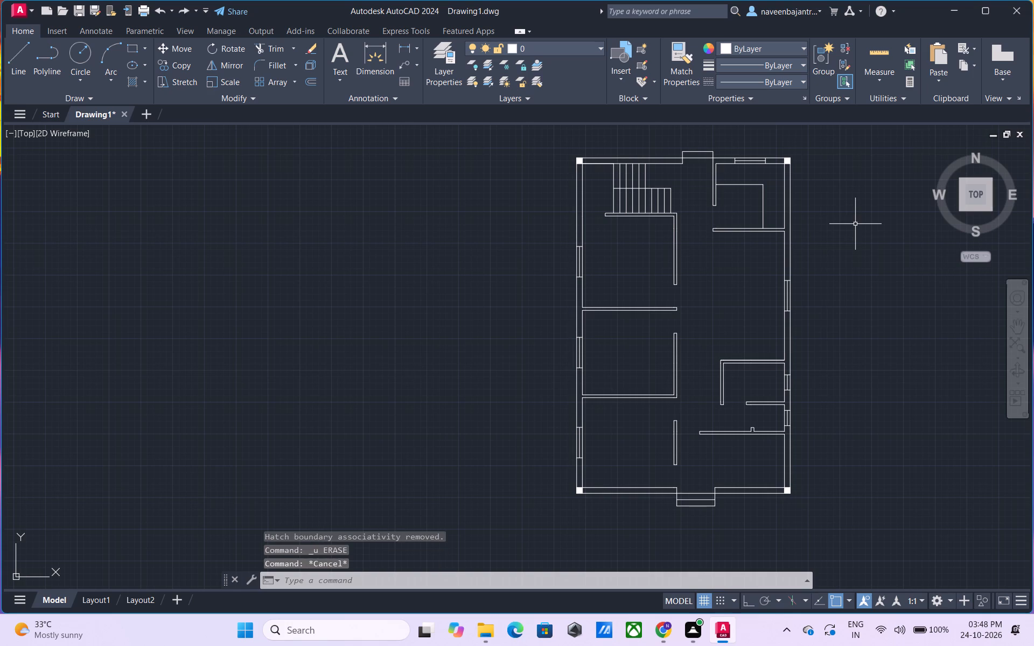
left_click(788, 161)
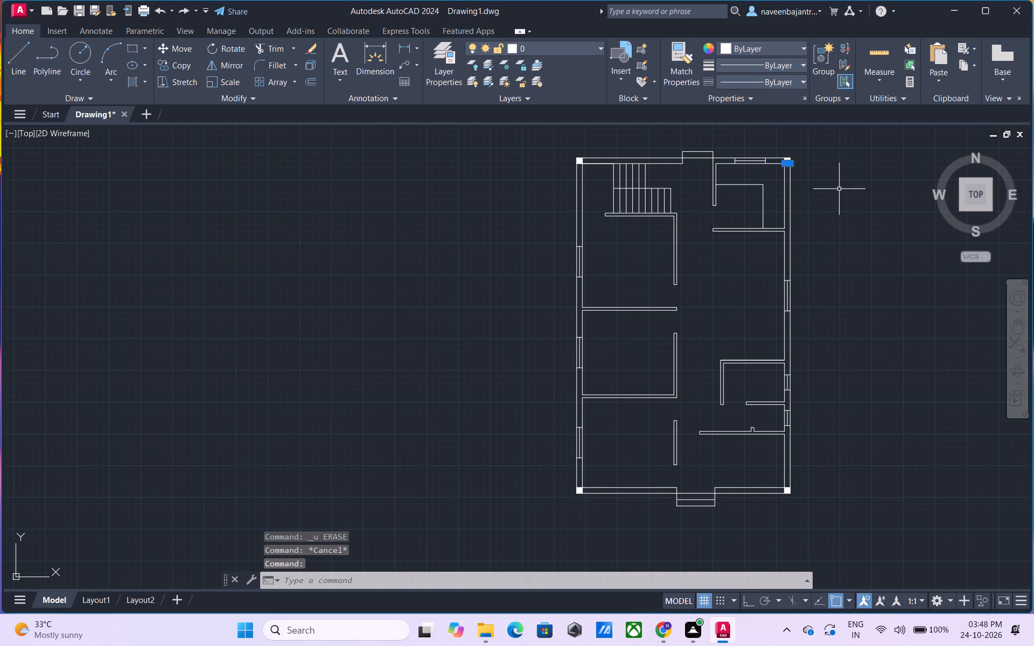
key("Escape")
Erase the solid fill of the corner columns, picking it at the outer corner beside the stair.
scroll(530, 139, "up", 2)
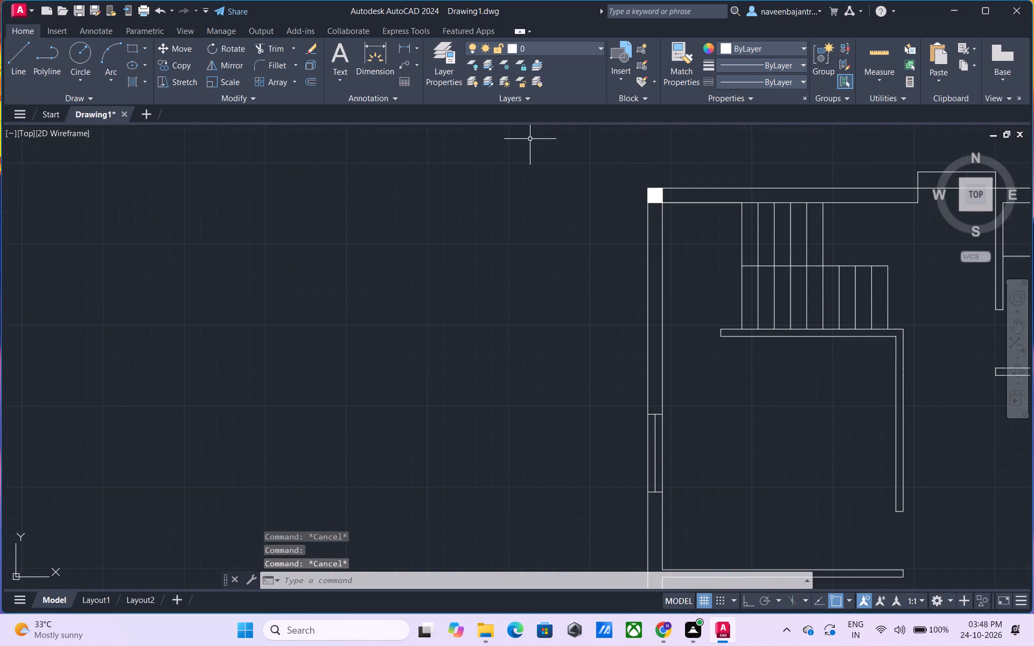
left_click(653, 193)
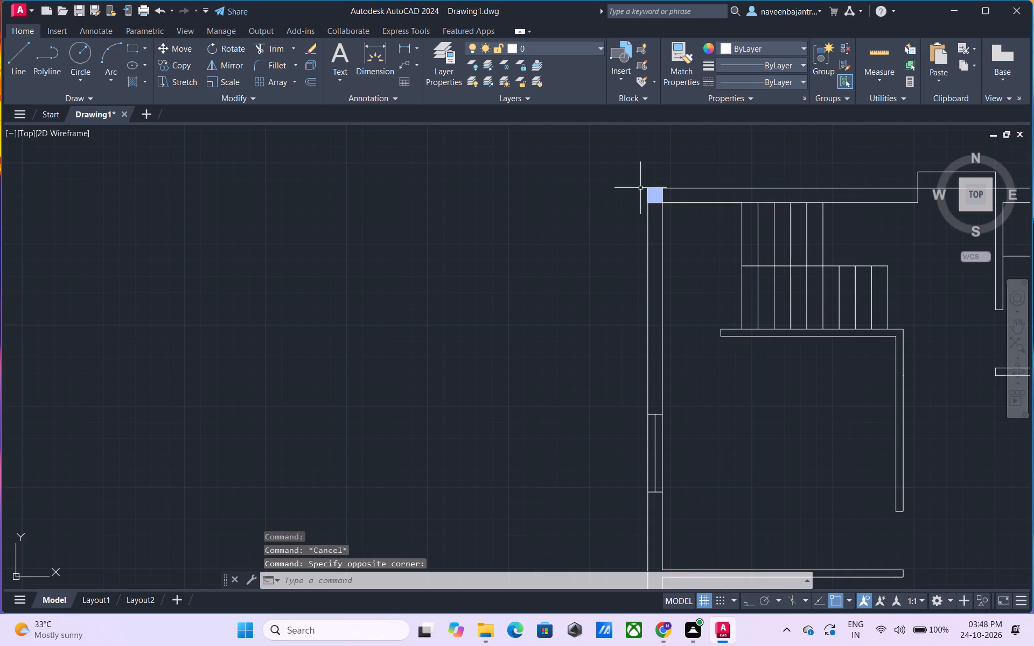
key("Delete")
Trim away the projecting step, threshold line and both jamb lines at the door opening between the stair and kitchen.
scroll(598, 182, "down", 4)
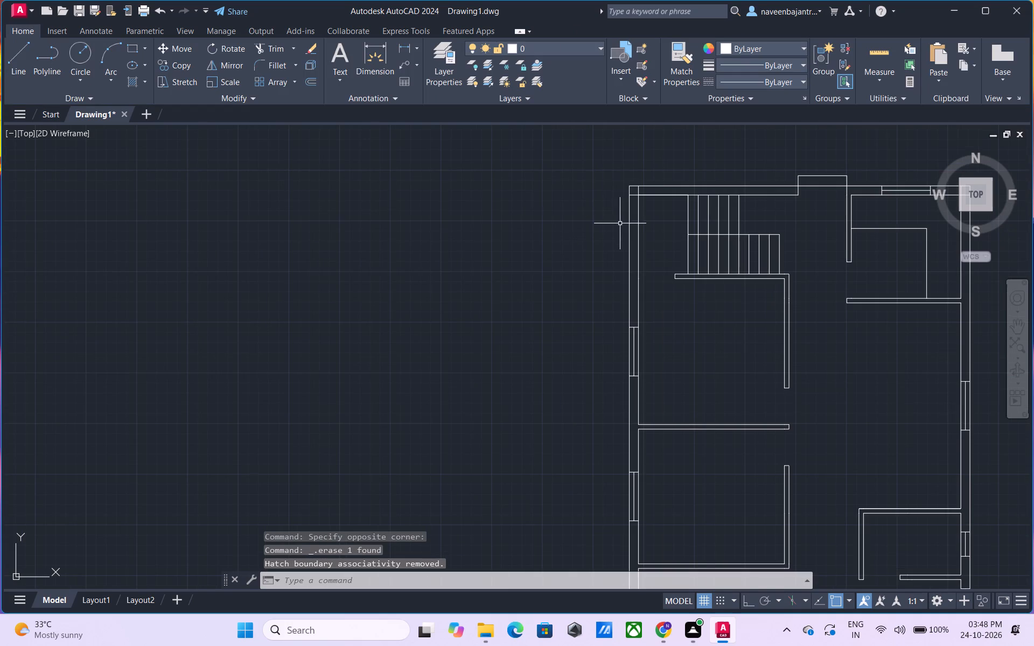
scroll(755, 290, "down", 2)
key("Escape")
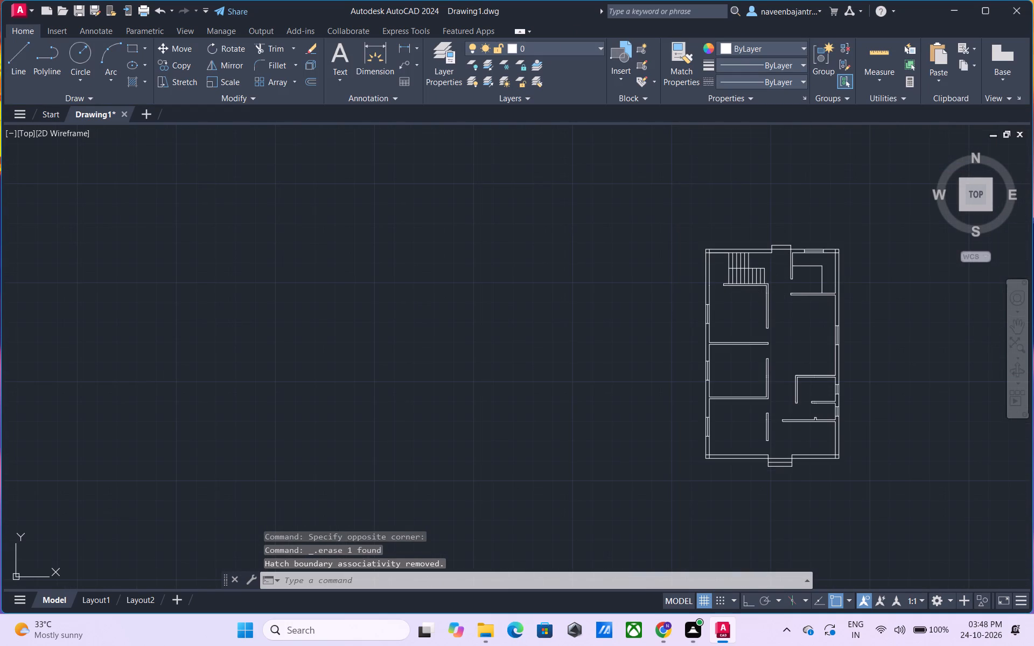
key("t")
key("r")
key("space")
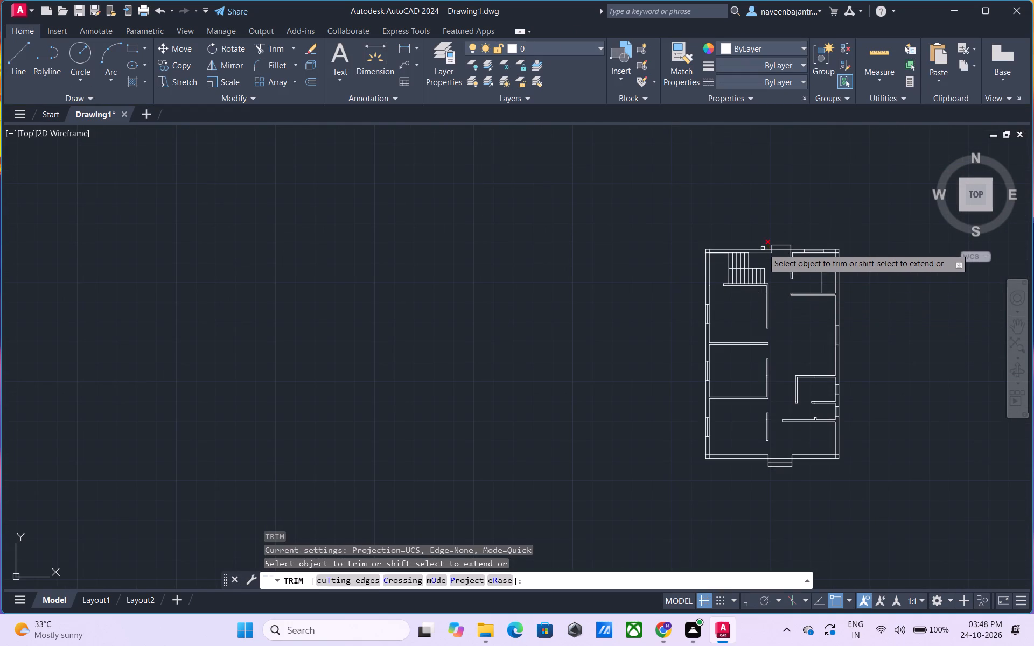
scroll(763, 248, "up", 1)
scroll(802, 266, "up", 2)
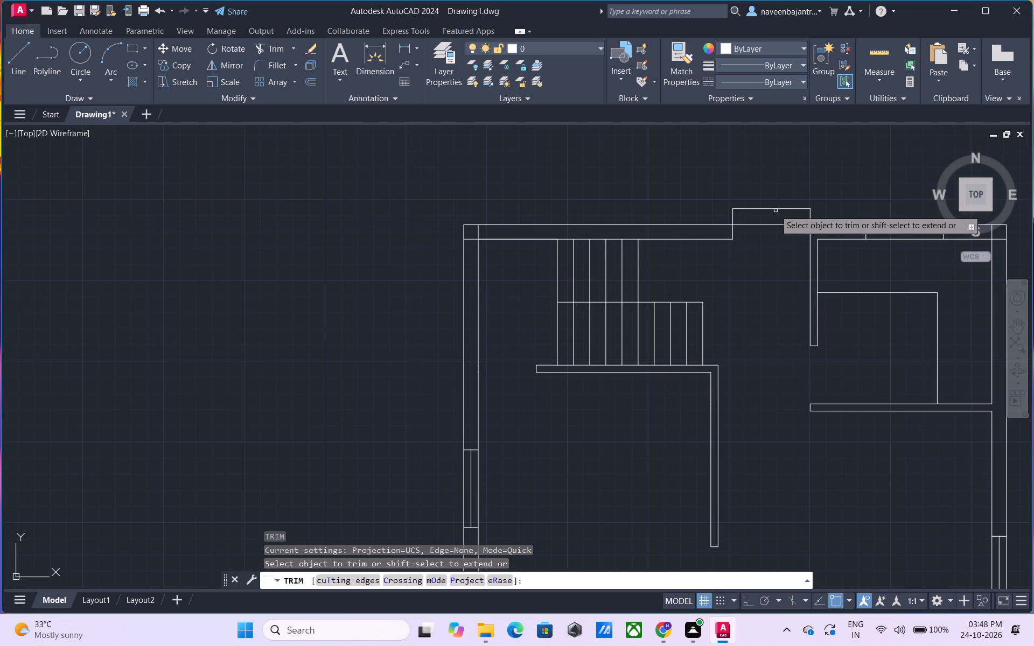
left_click(775, 208)
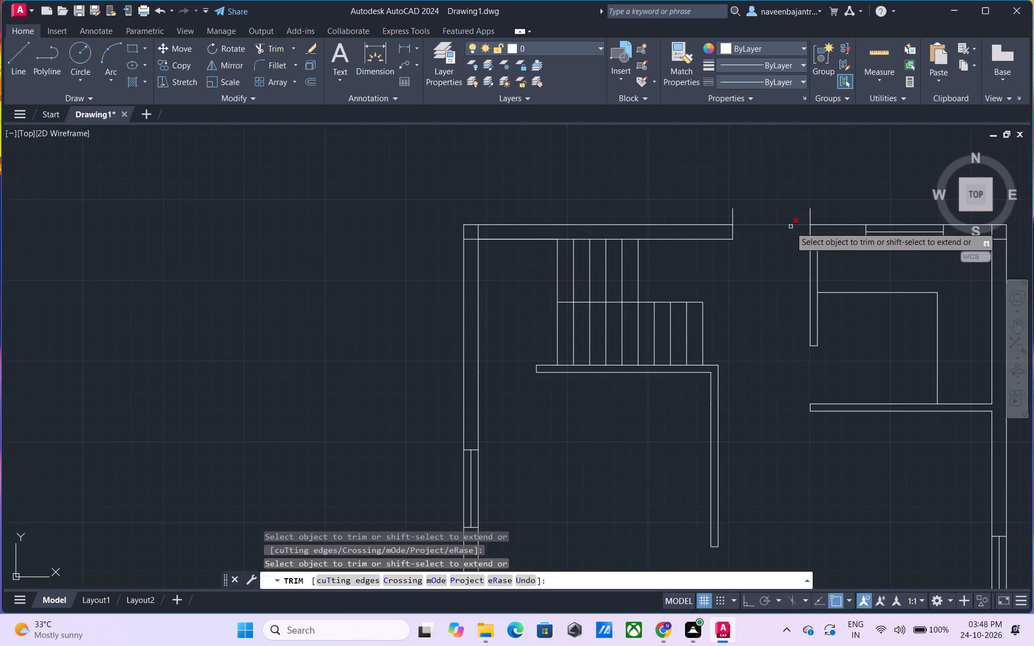
left_click(787, 226)
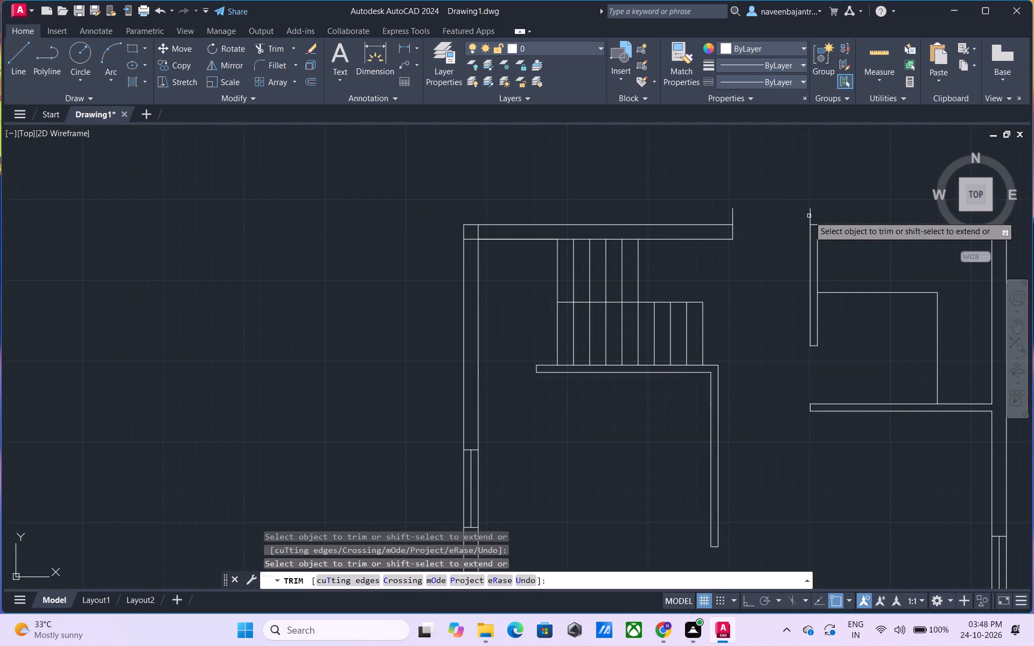
left_click(811, 215)
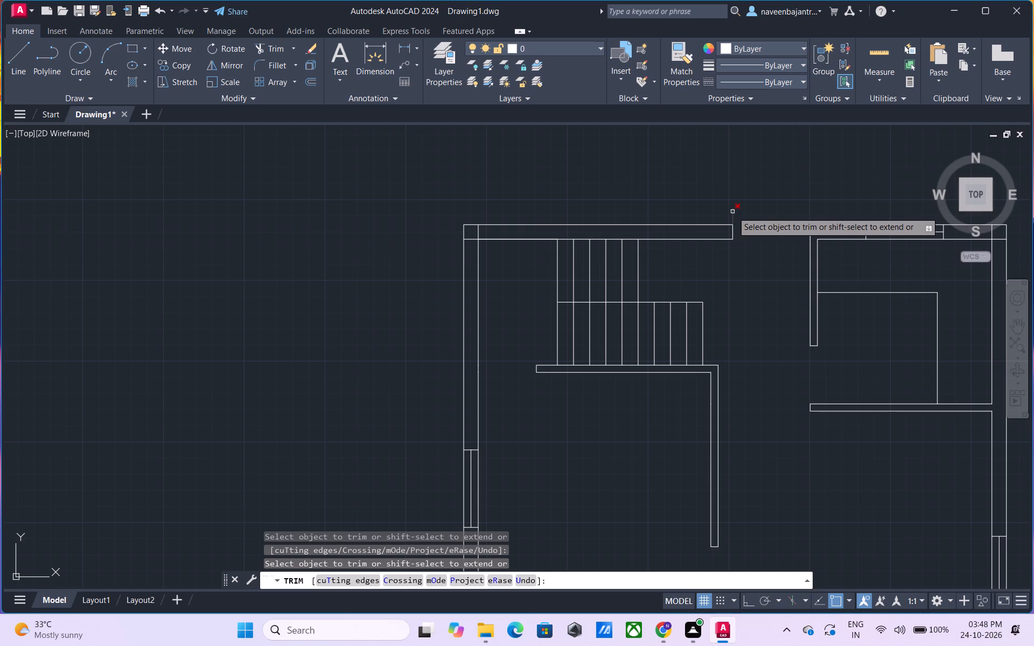
left_click(732, 212)
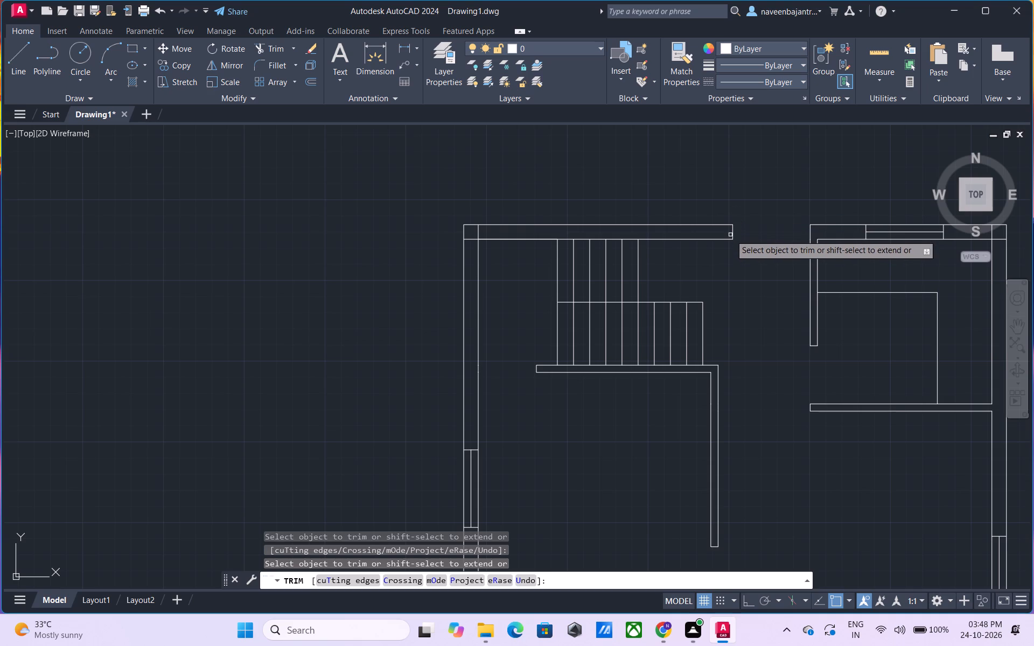
left_click(732, 235)
left_click(809, 233)
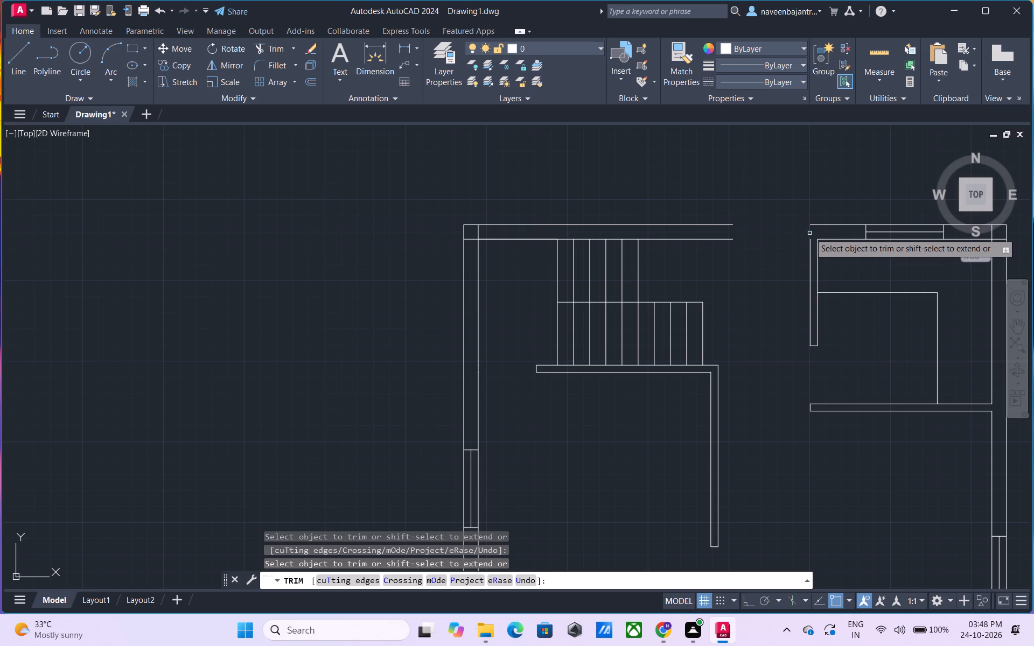
Trim away the kitchen's short partition beside the door opening and the L-shaped counter outline.
left_click(812, 241)
scroll(812, 241, "down", 1)
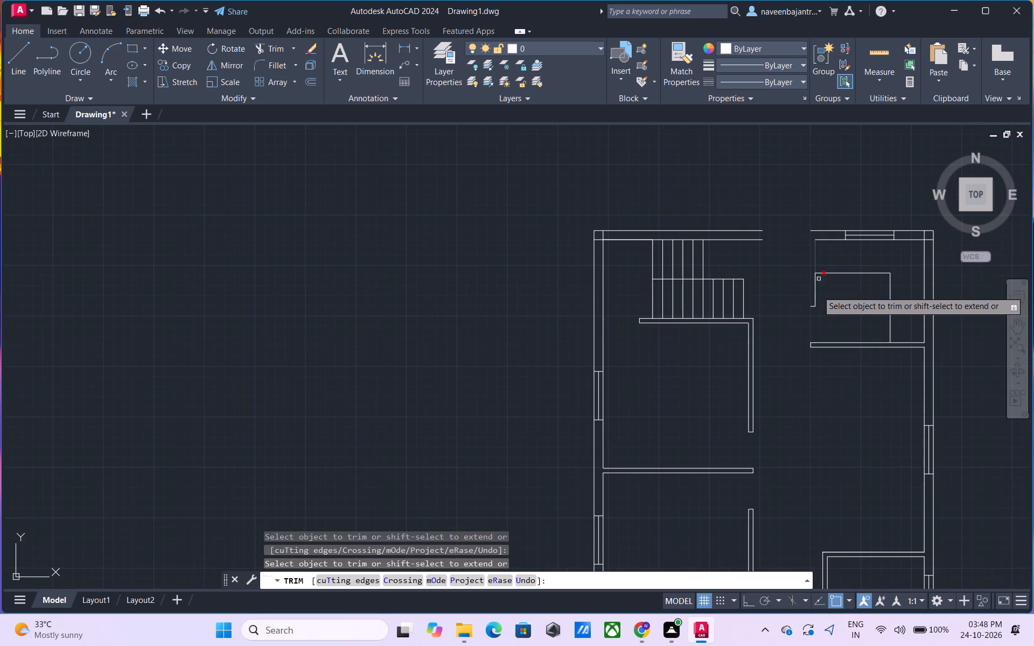
left_click(810, 306)
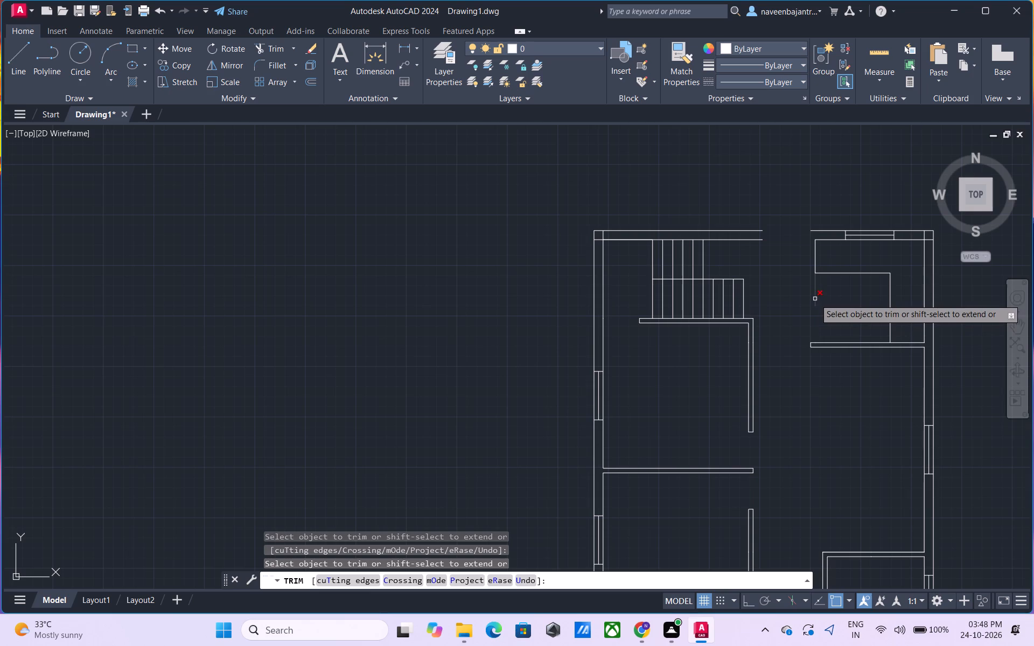
left_click(815, 299)
left_click(889, 307)
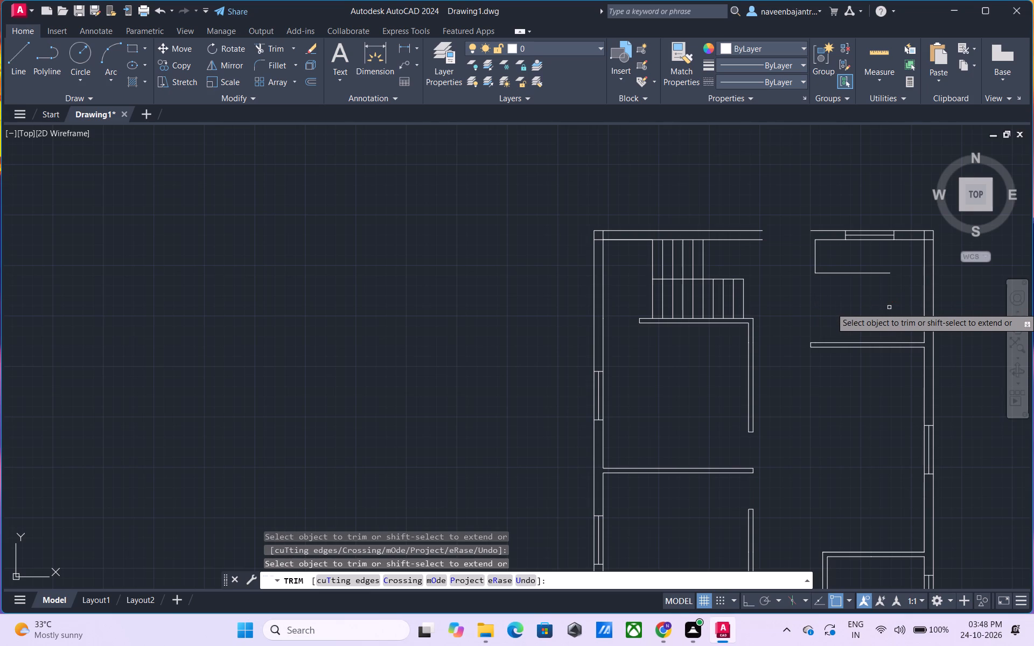
left_click(844, 274)
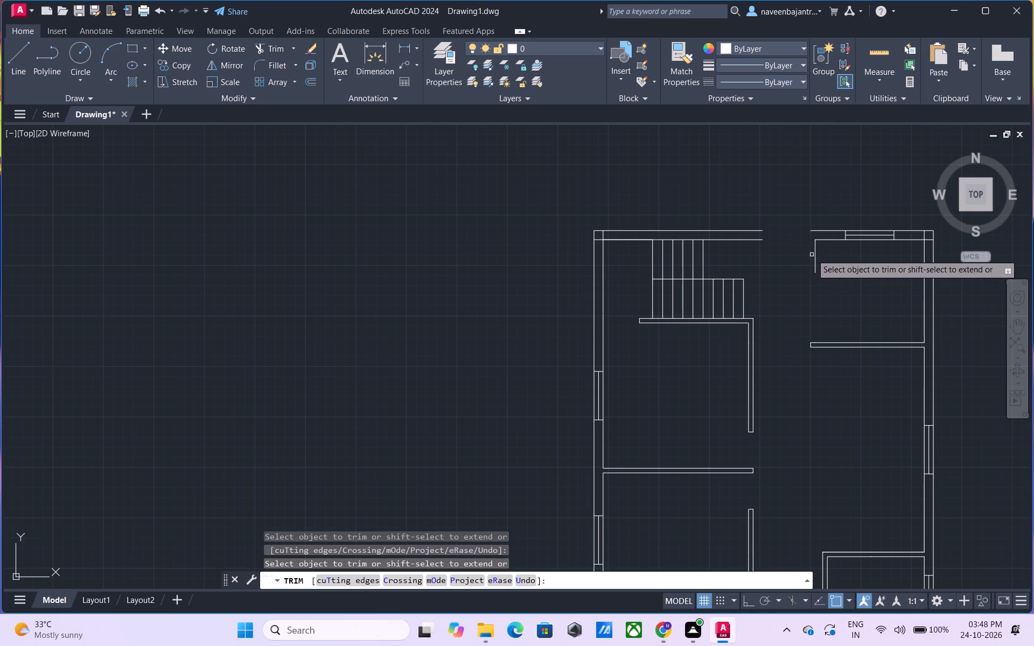
left_click(816, 248)
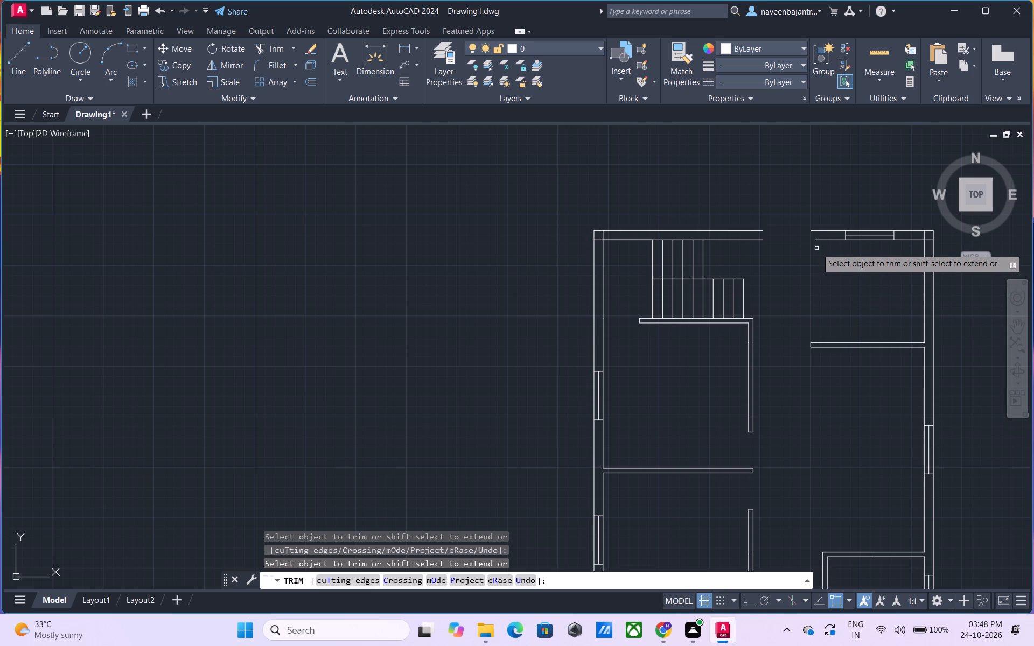
Trim away the stair's outermost tread line in both flights, with the adjoining pieces of the divider line and stair-side wall line.
left_click(652, 268)
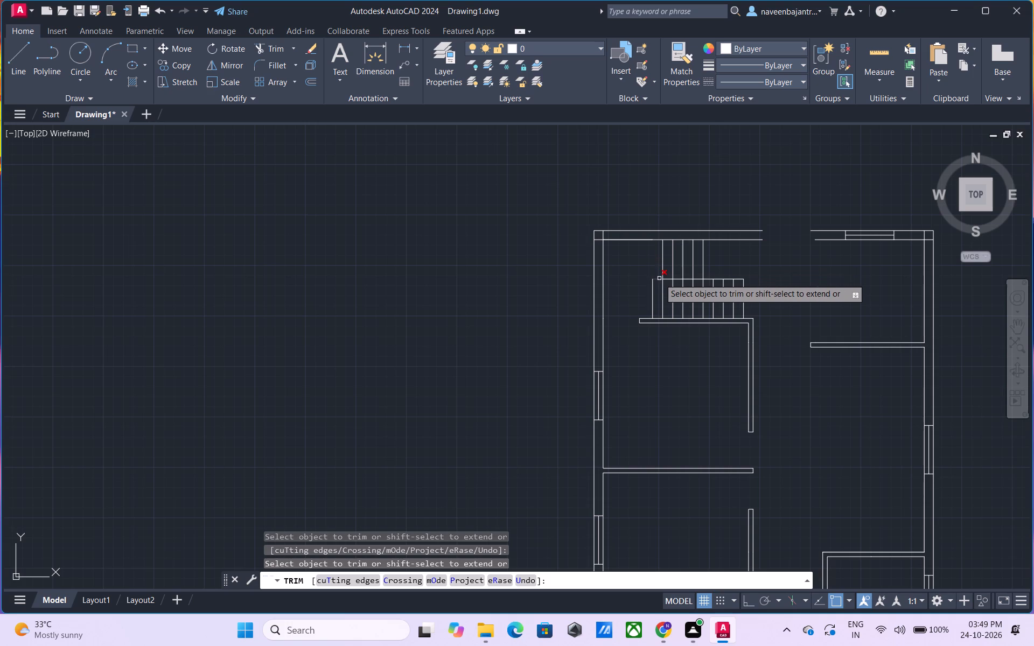
left_click(659, 278)
left_click(653, 298)
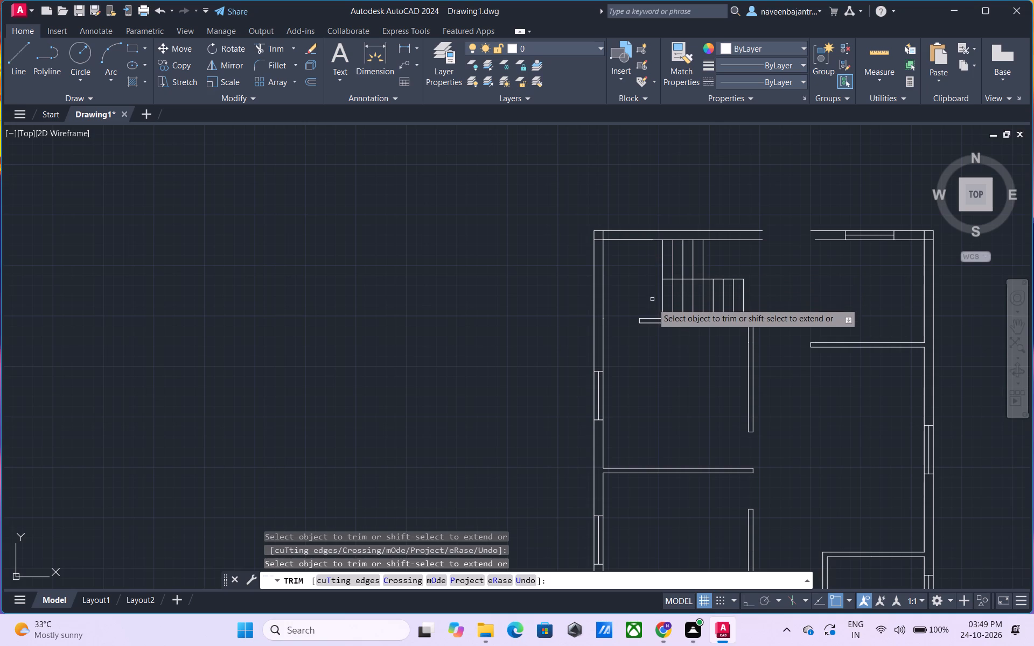
left_click(656, 320)
left_click(669, 320)
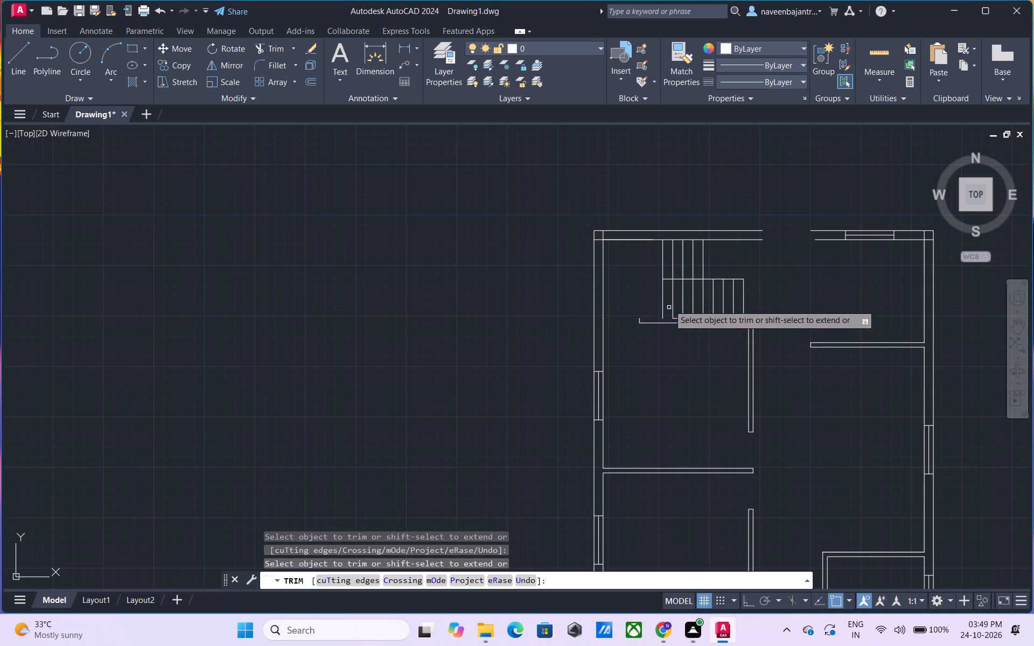
Trim away the stair-side wall line along the lower flight, along with intervening tread lines and part of the flight divider.
left_click(681, 278)
left_click(677, 279)
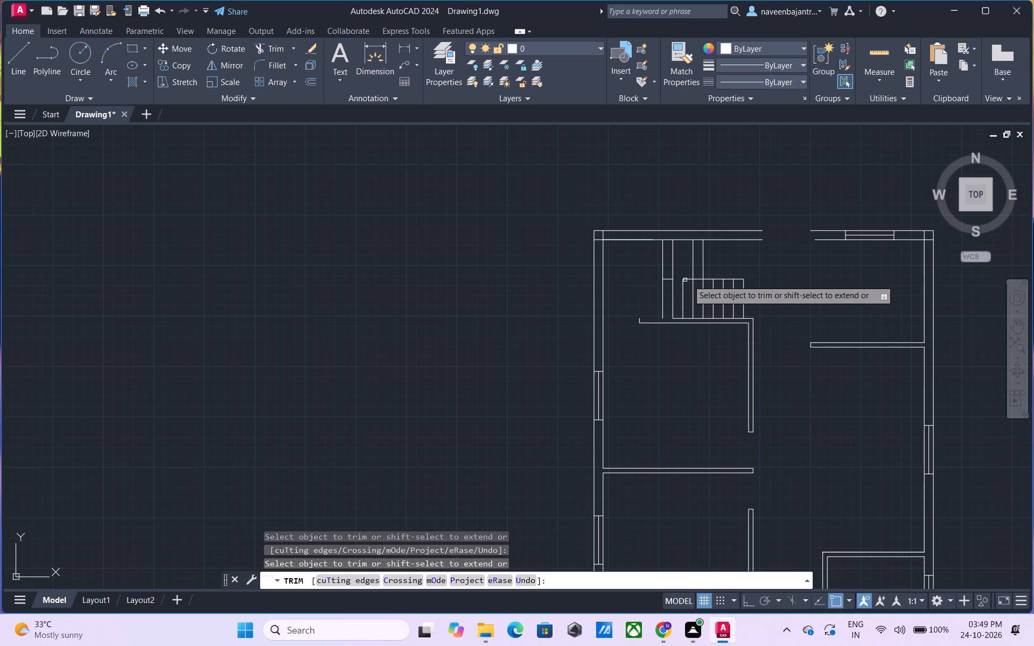
left_click(688, 280)
left_click(689, 318)
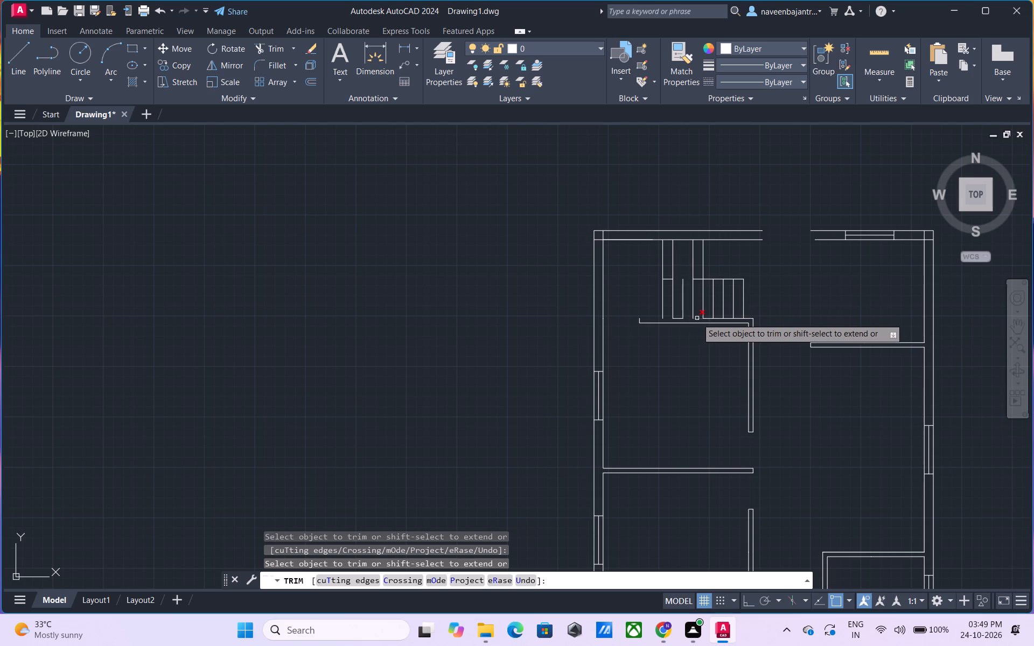
left_click(698, 318)
left_click(712, 318)
left_click(707, 318)
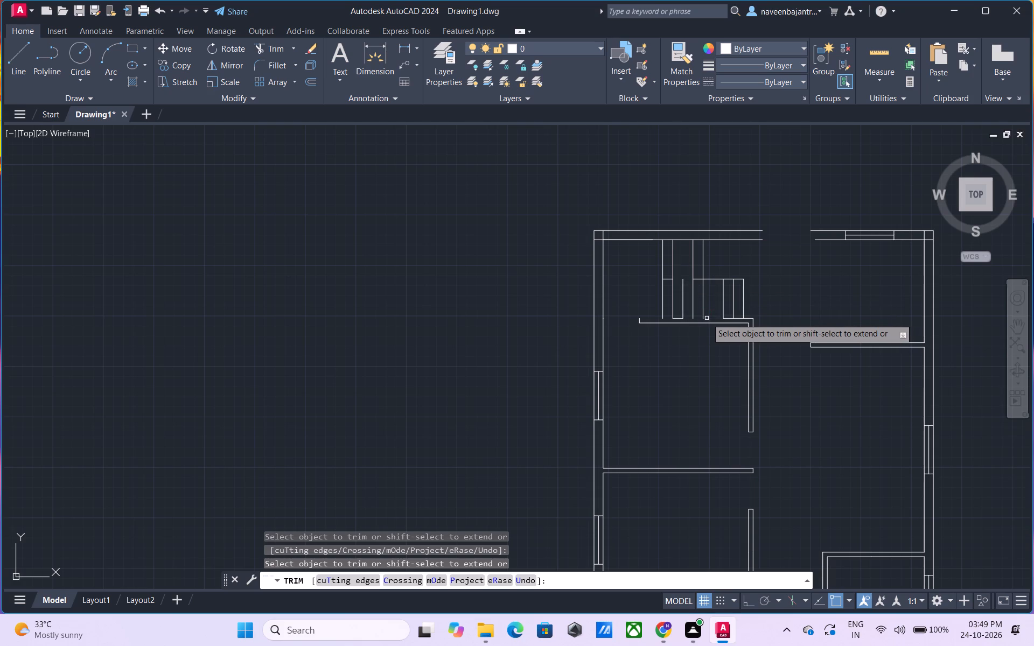
left_click(731, 319)
left_click(739, 318)
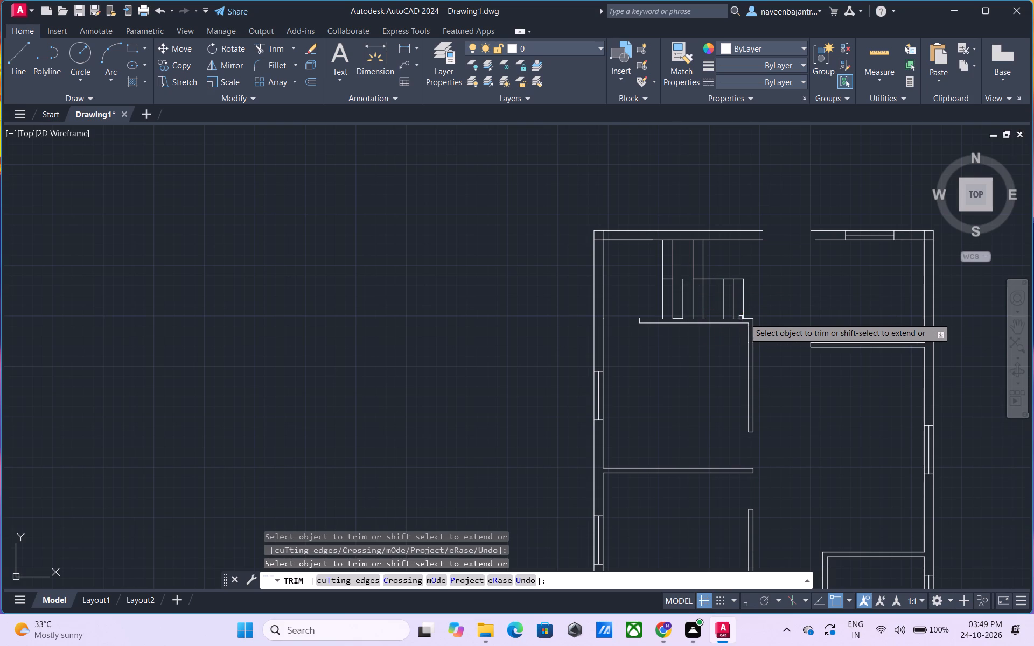
left_click(751, 318)
left_click(747, 318)
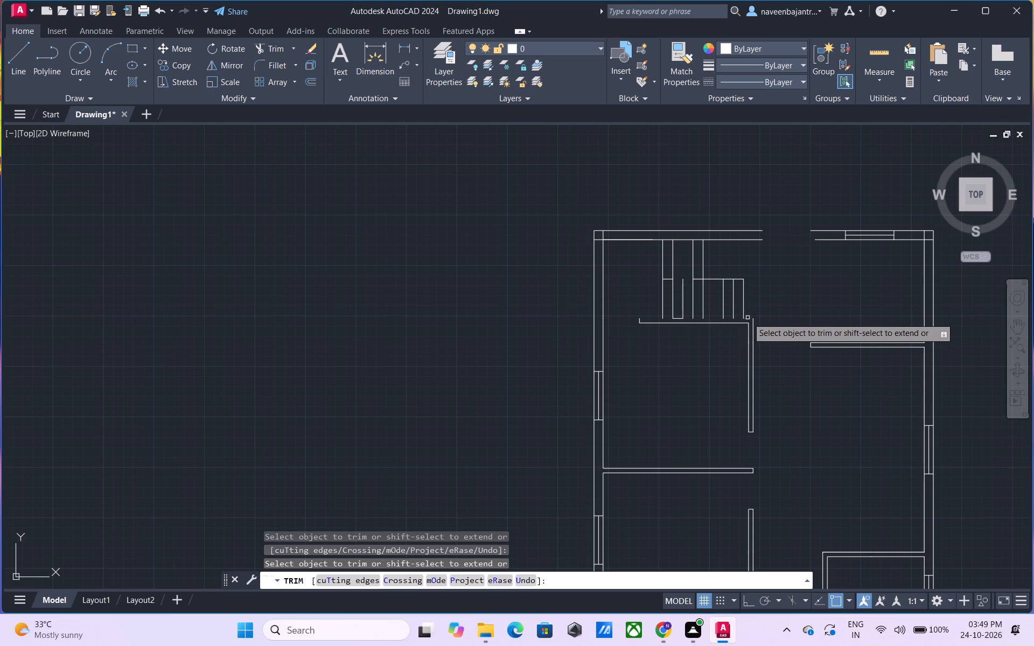
Trim away a lower-flight tread and the divider line segments across the inner part of the stair.
left_click(683, 282)
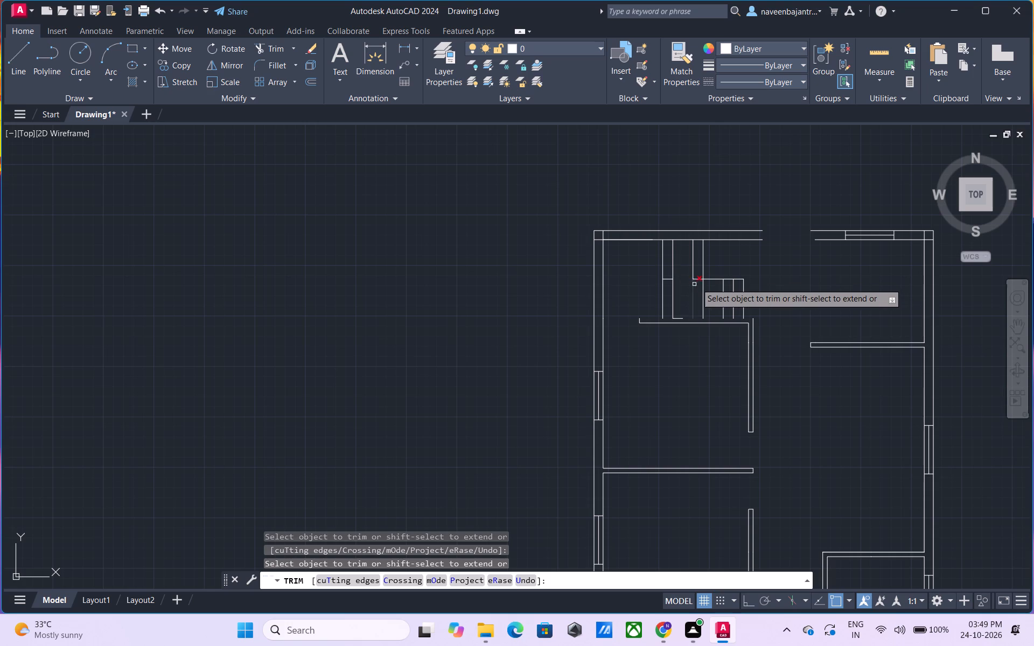
left_click(711, 279)
left_click(740, 279)
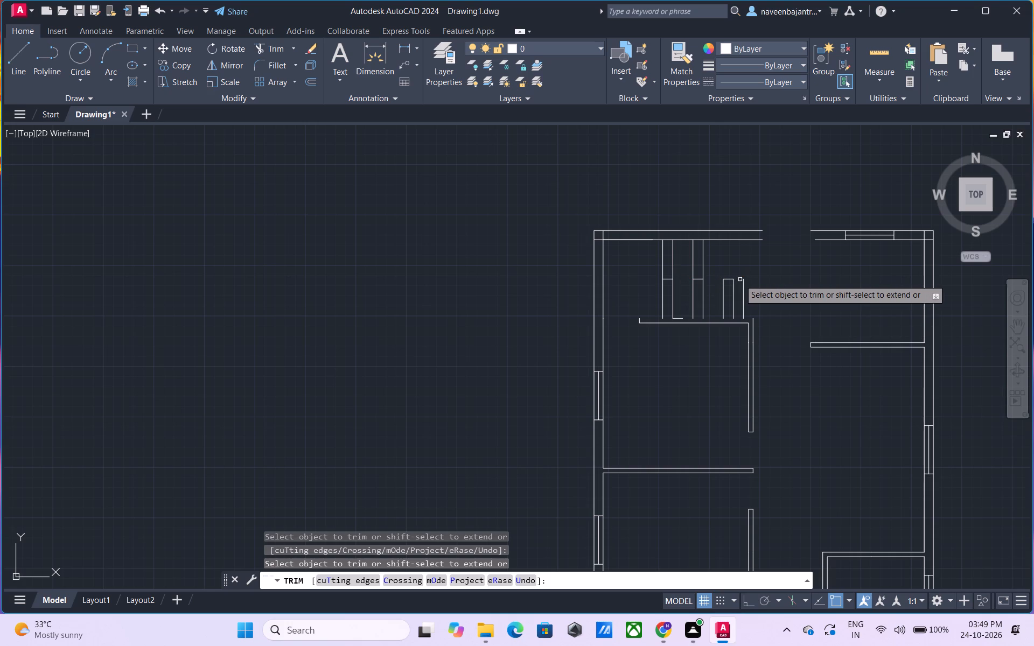
left_click(729, 280)
left_click(695, 279)
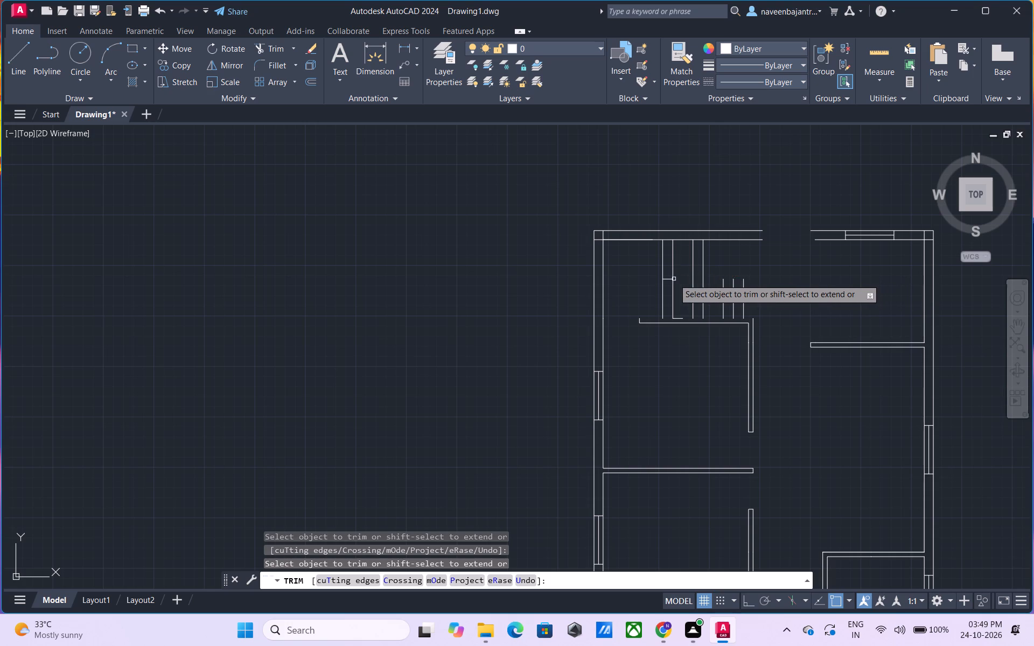
Trim away all remaining tread lines in both stair flights and the leftover stubs of the divider and wall line.
left_click(693, 268)
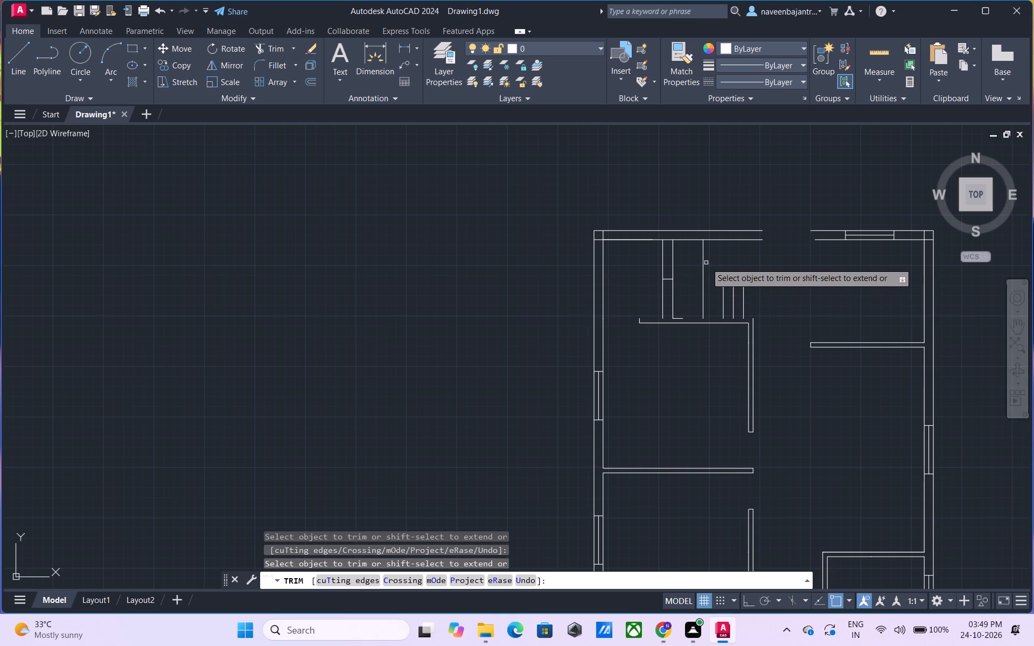
left_click(706, 263)
left_click(701, 268)
left_click(722, 294)
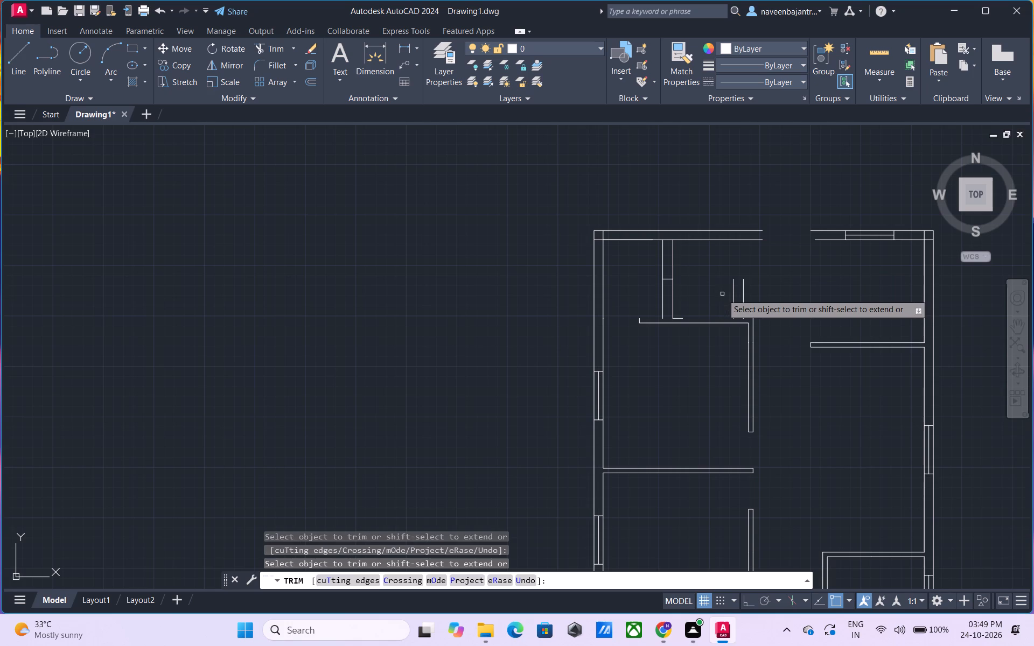
left_click(732, 296)
left_click(743, 299)
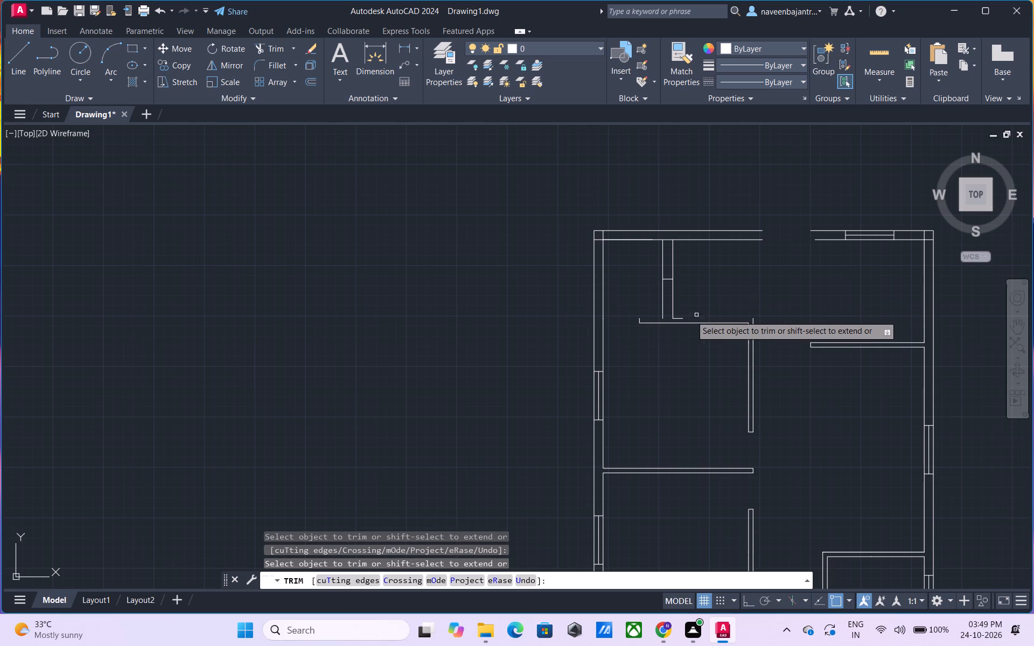
left_click(680, 317)
left_click(674, 265)
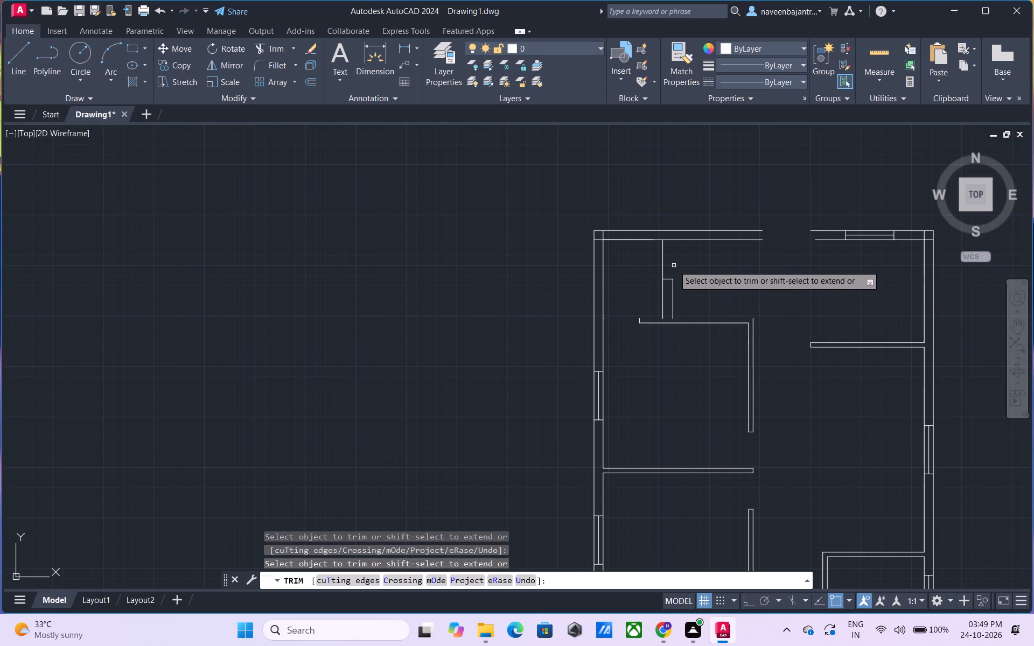
left_click(663, 256)
left_click(660, 283)
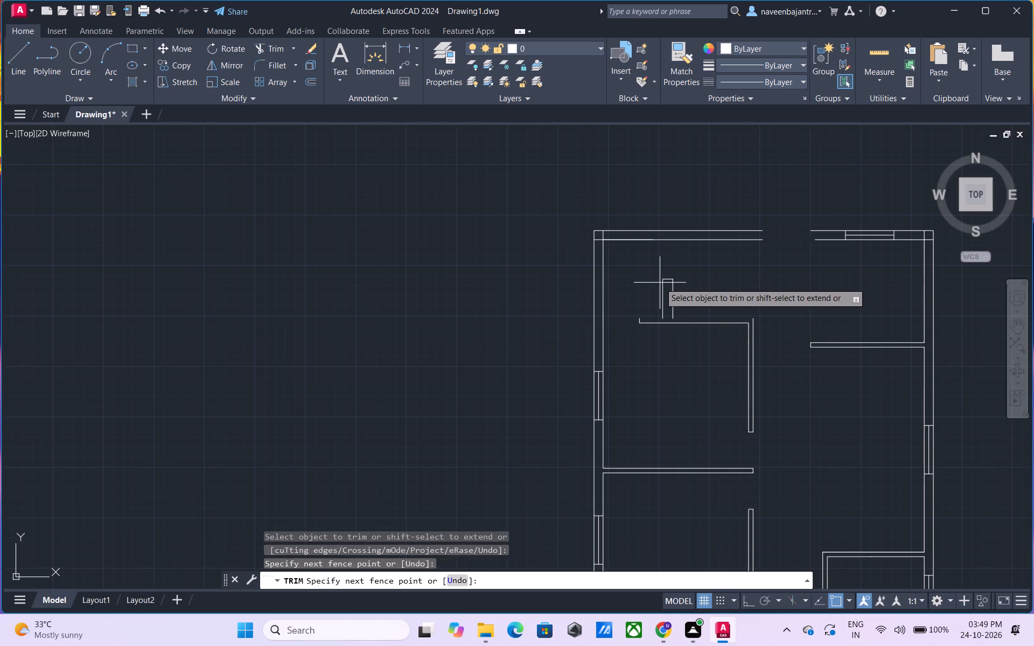
left_click(663, 291)
left_click(672, 298)
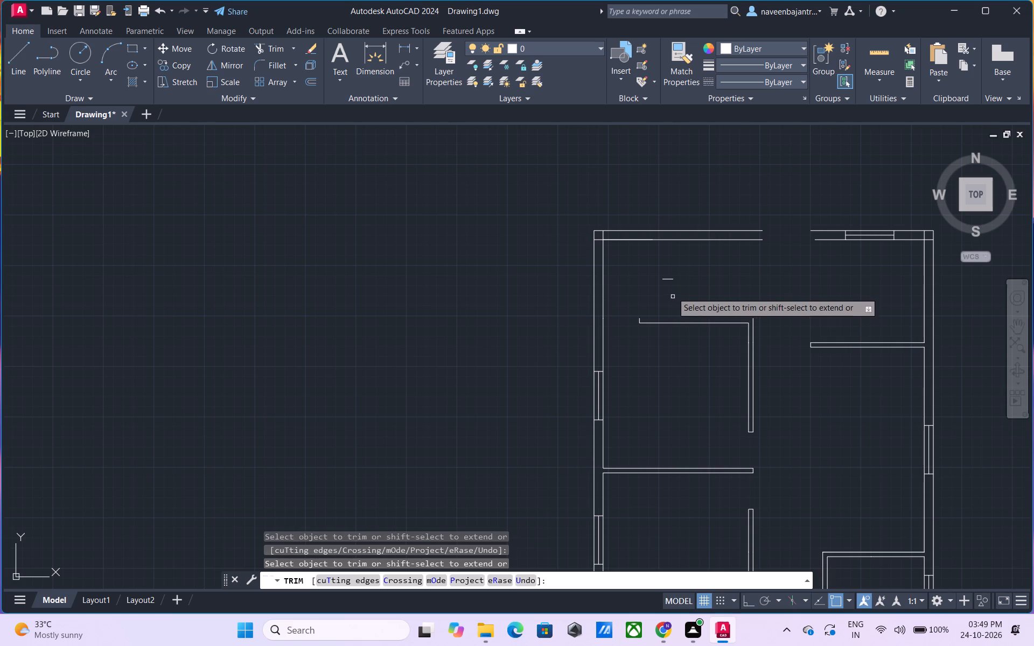
left_click(669, 278)
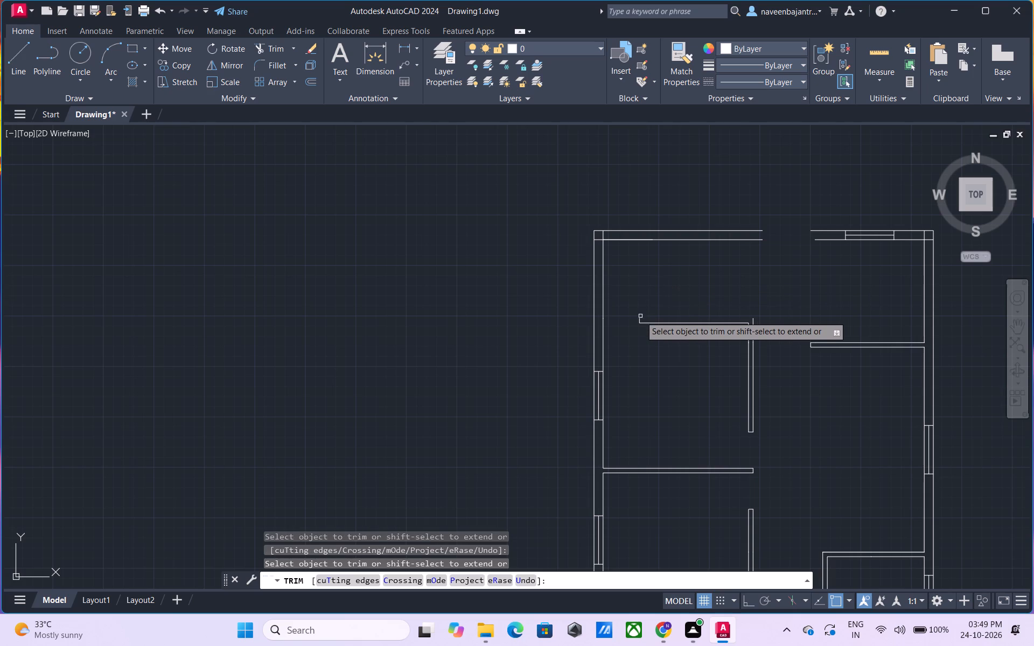
Trim away the remaining wall line and end cap below the stair, and the lines of the partition running down from it.
left_click(640, 317)
left_click(668, 322)
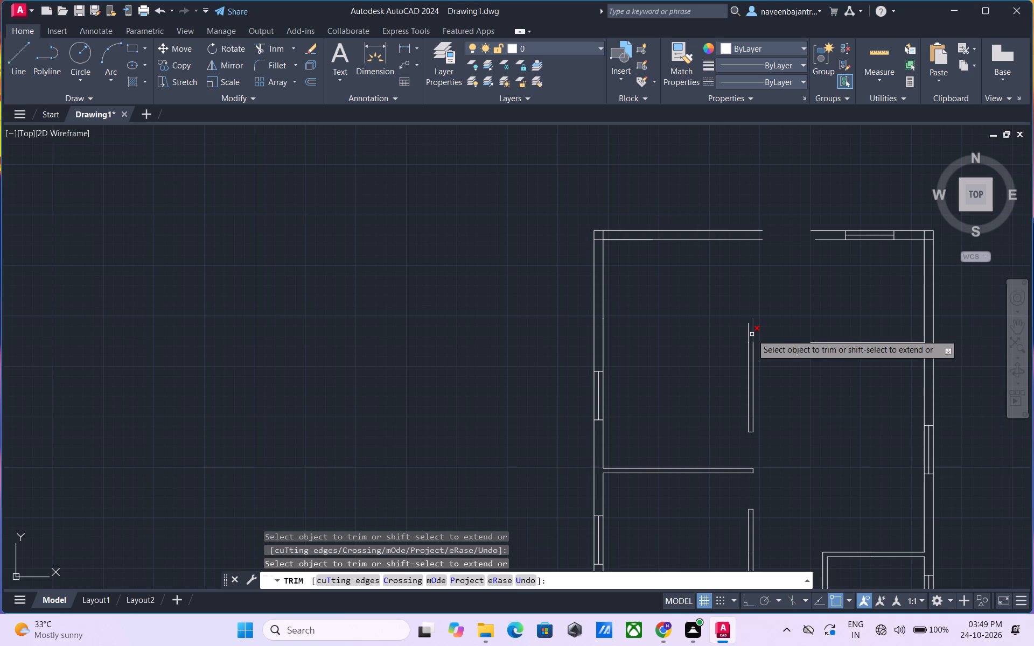
left_click(752, 334)
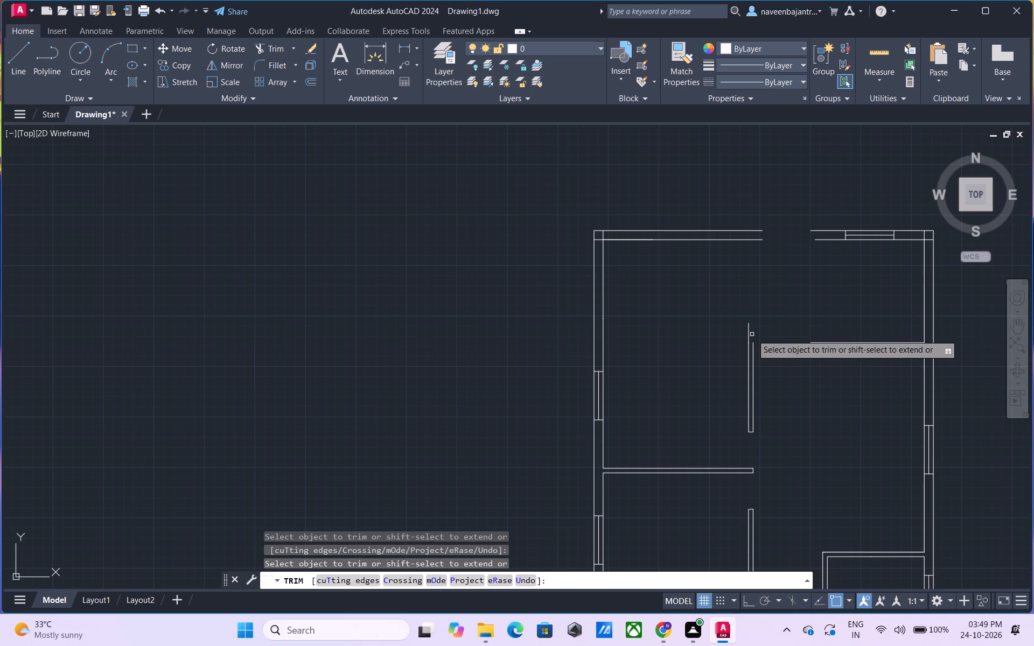
left_click(747, 332)
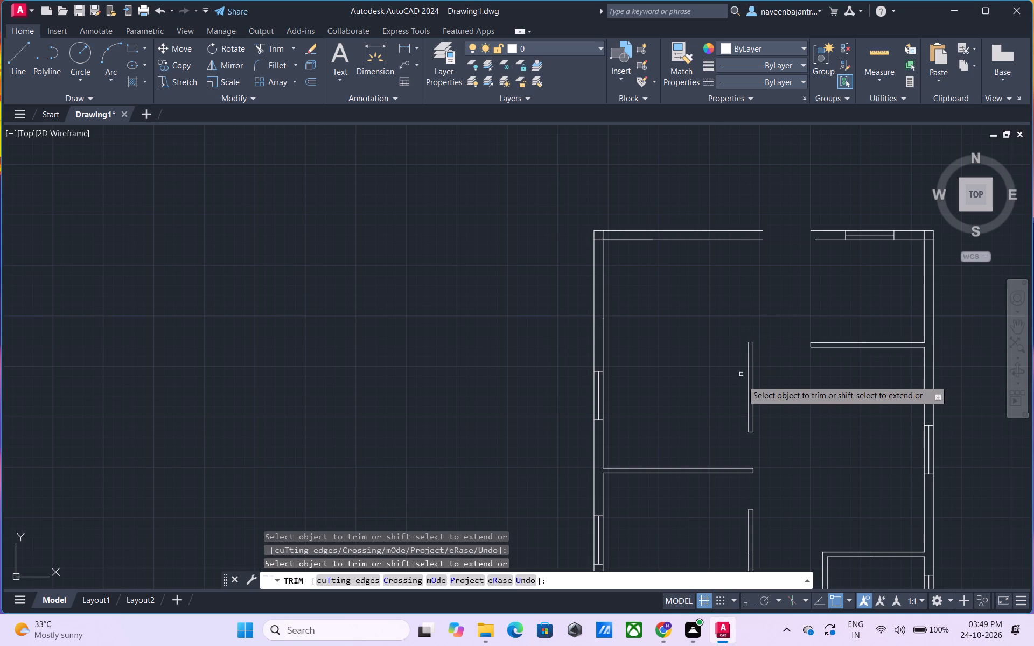
left_click(747, 378)
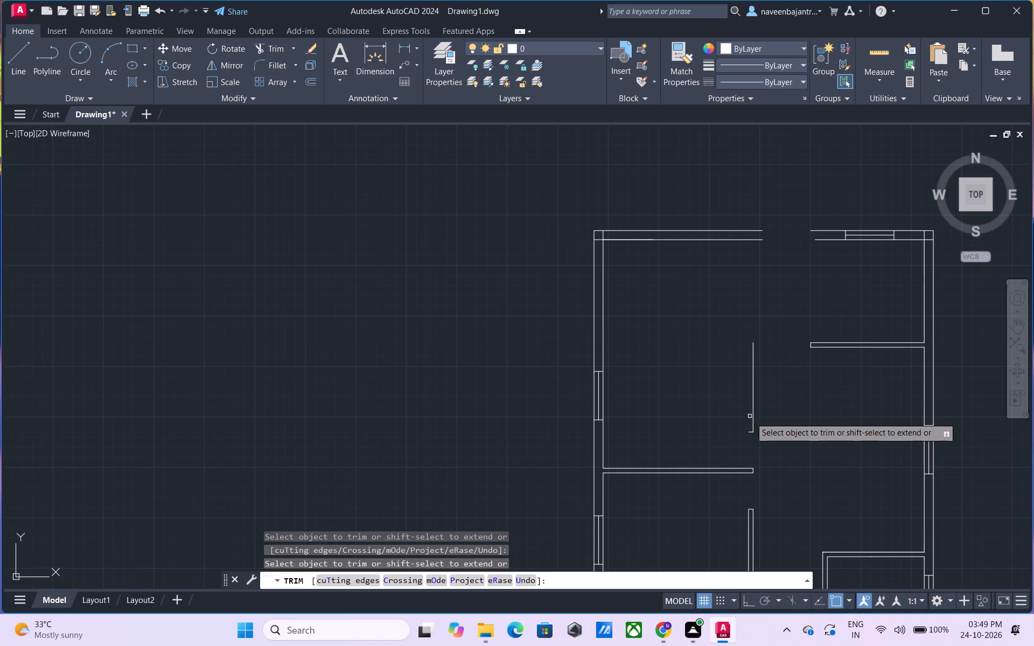
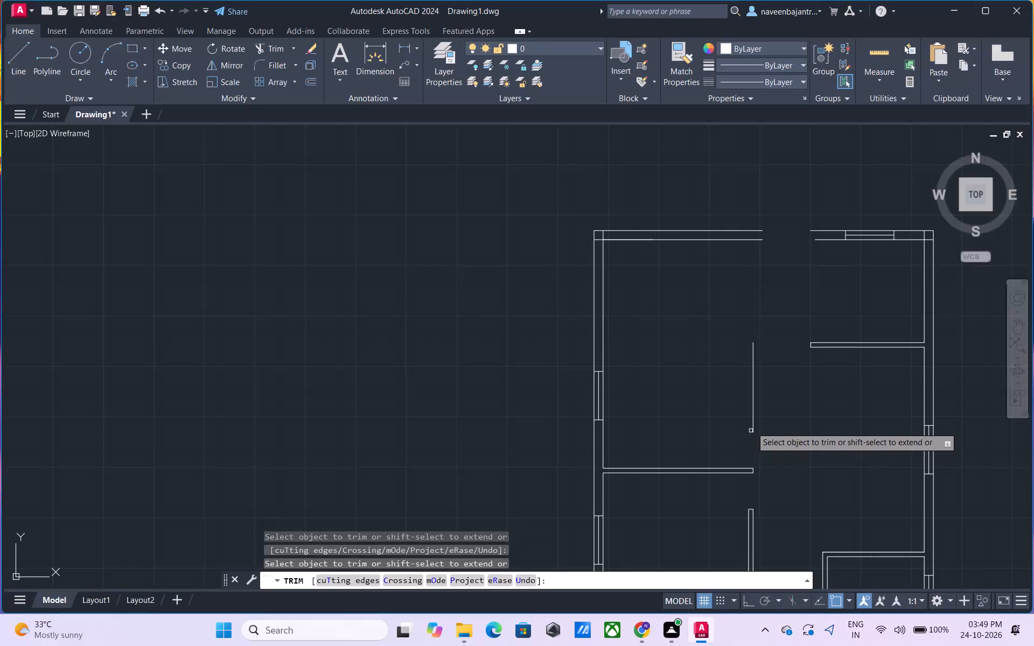
Trim away the leftover vertical partition line and its end piece between the two upper rooms of the floor plan.
left_click(752, 425)
left_click(755, 347)
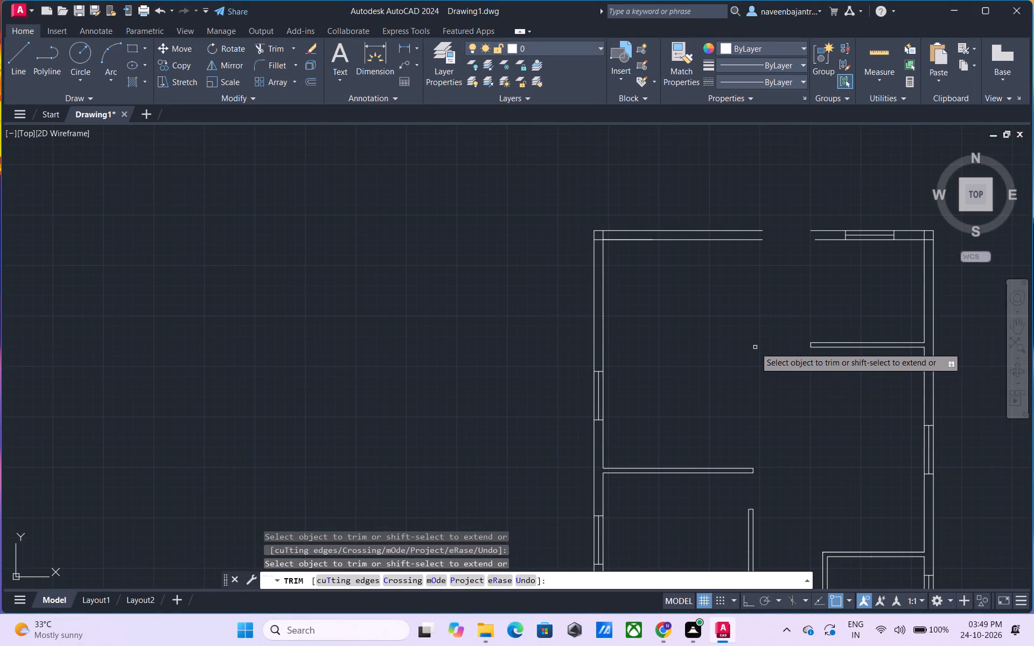
Trim the overlapping wall lines at the plan's upper-left corner, including the outer top wall line up to the door opening.
left_click(616, 240)
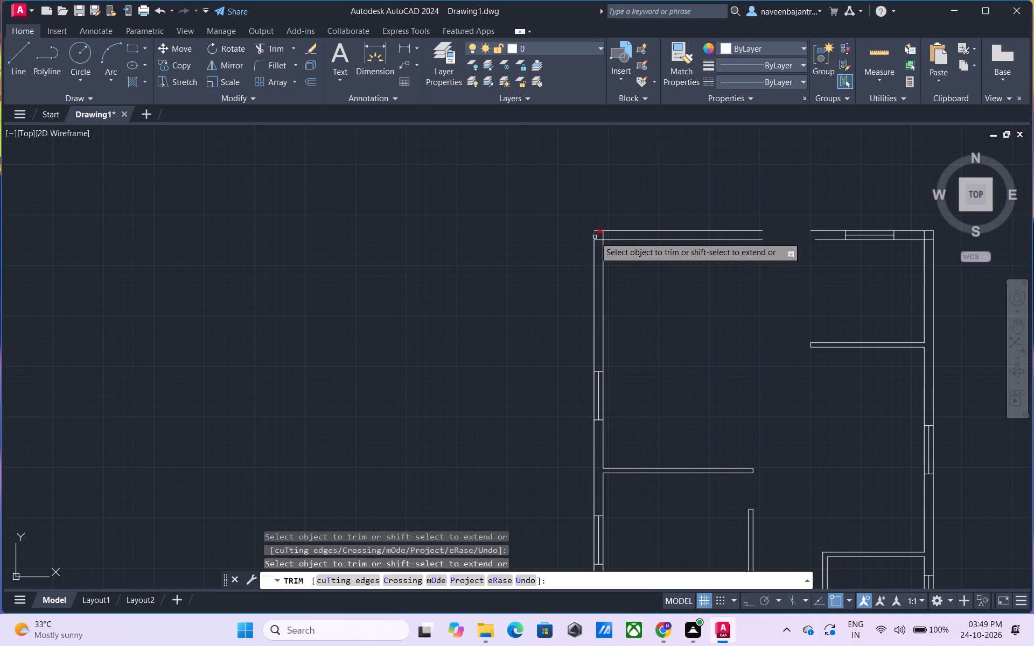
left_click(595, 237)
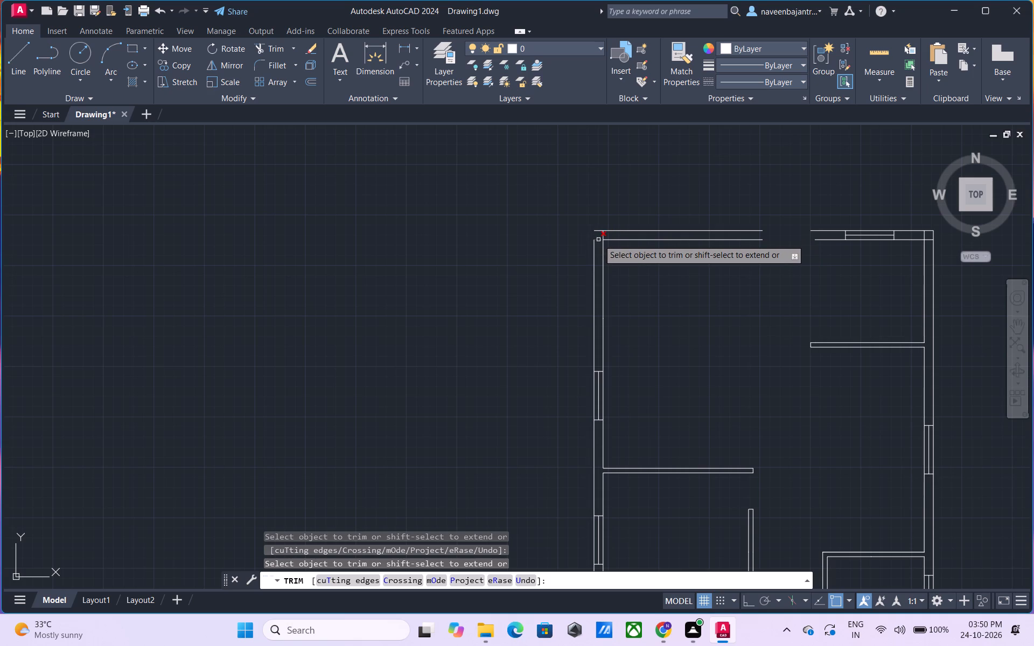
left_click(598, 240)
left_click(602, 234)
left_click(600, 228)
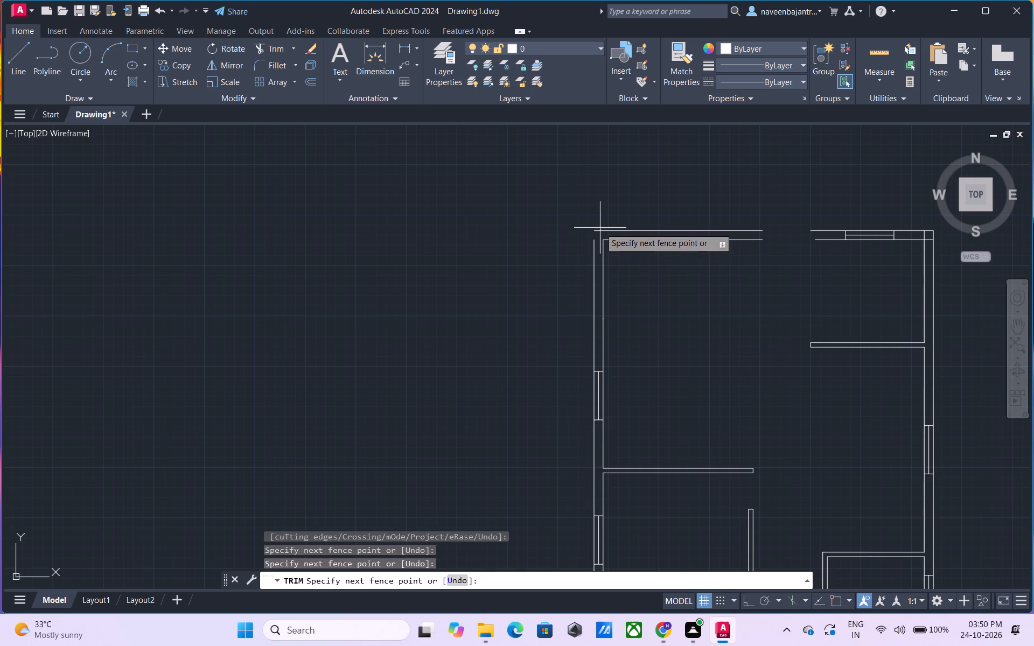
left_click(599, 233)
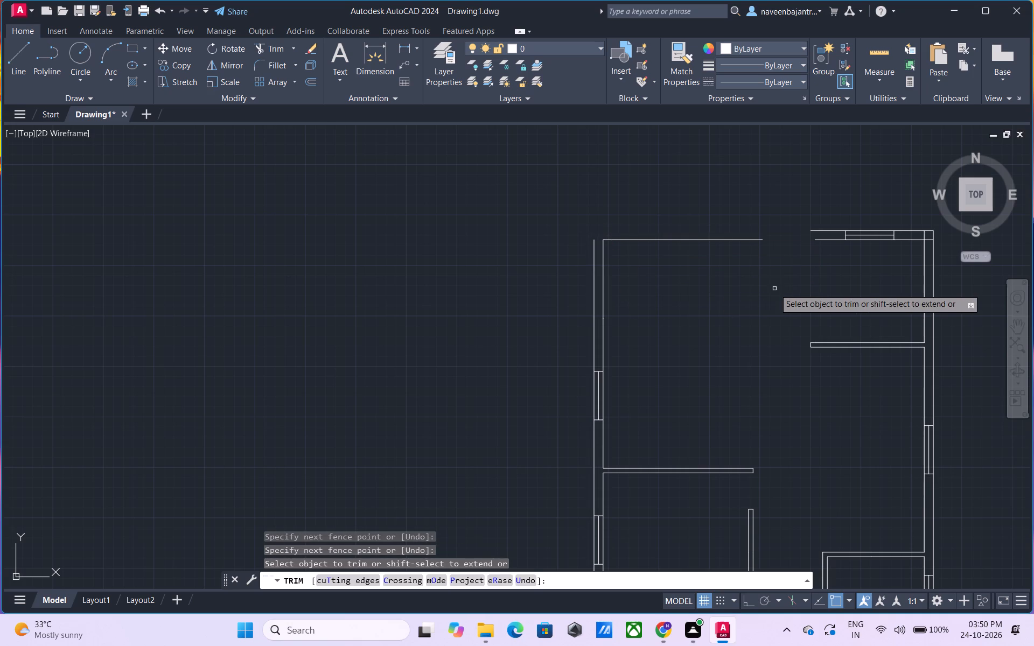
Trim the overlapping inner and outer wall line ends at the plan's upper-right corner.
middle_click_drag(774, 289, 529, 289)
scroll(656, 233, "up", 2)
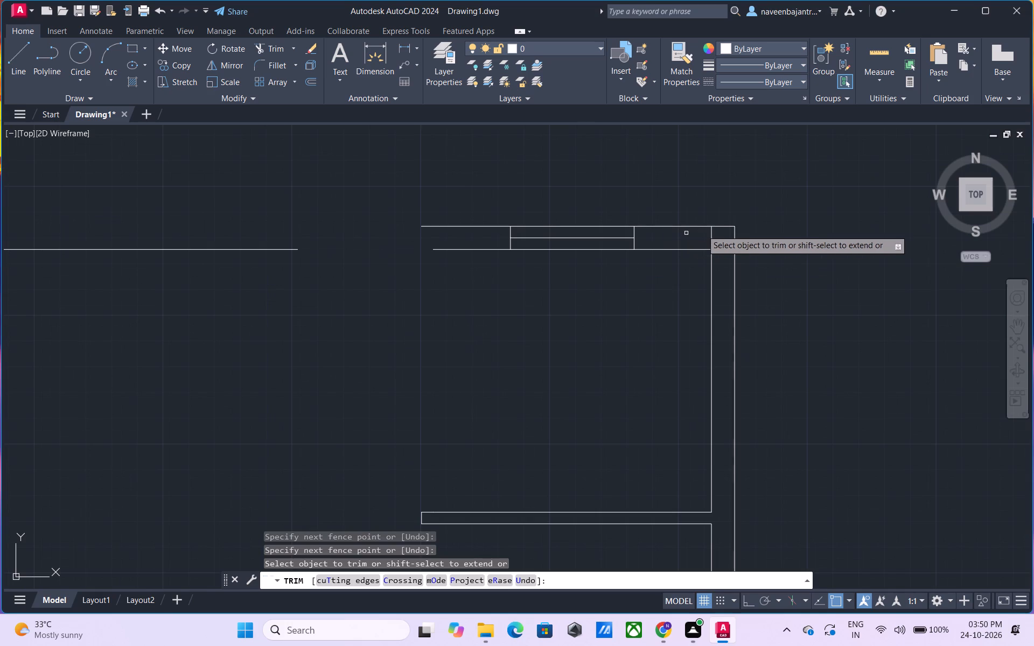
left_click(723, 227)
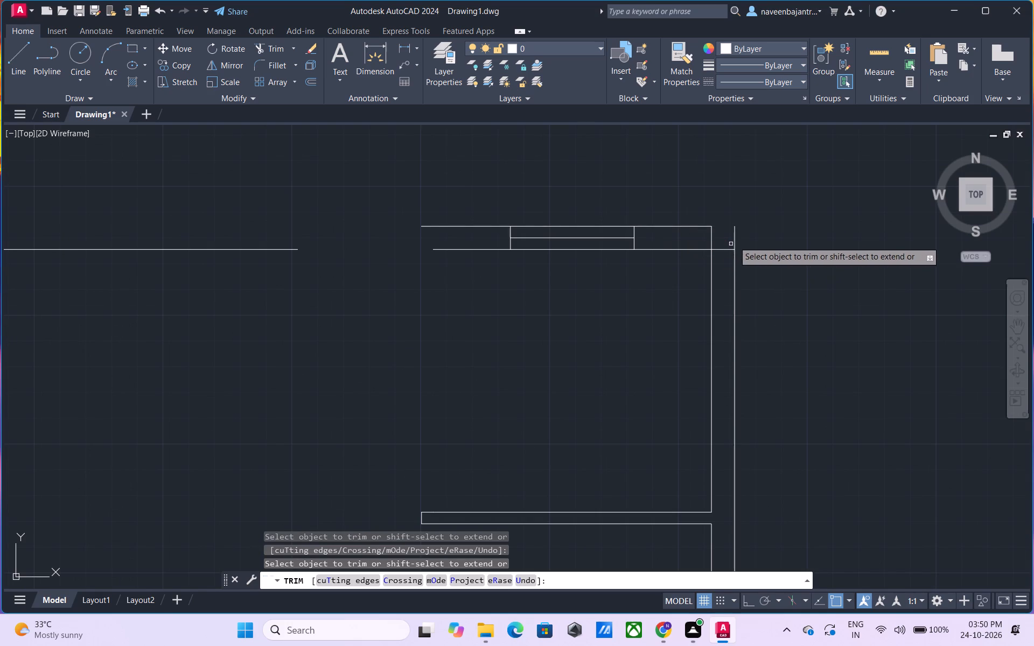
left_click(736, 240)
left_click(724, 251)
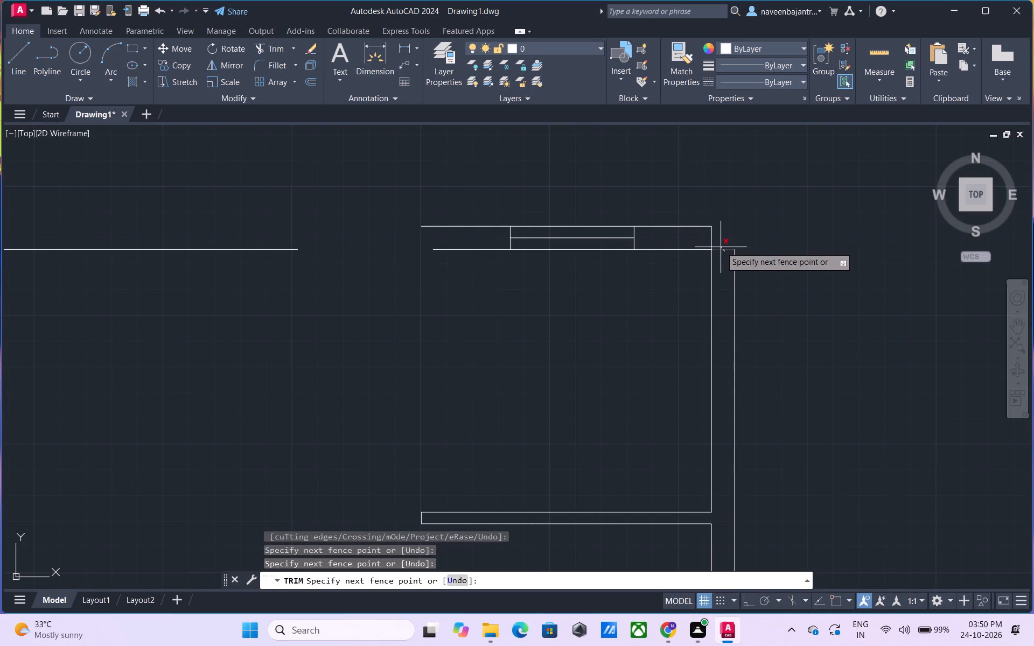
left_click(721, 247)
left_click(712, 241)
Trim the overlapping inner and outer wall line ends at the plan's lower-right corner.
scroll(712, 241, "down", 3)
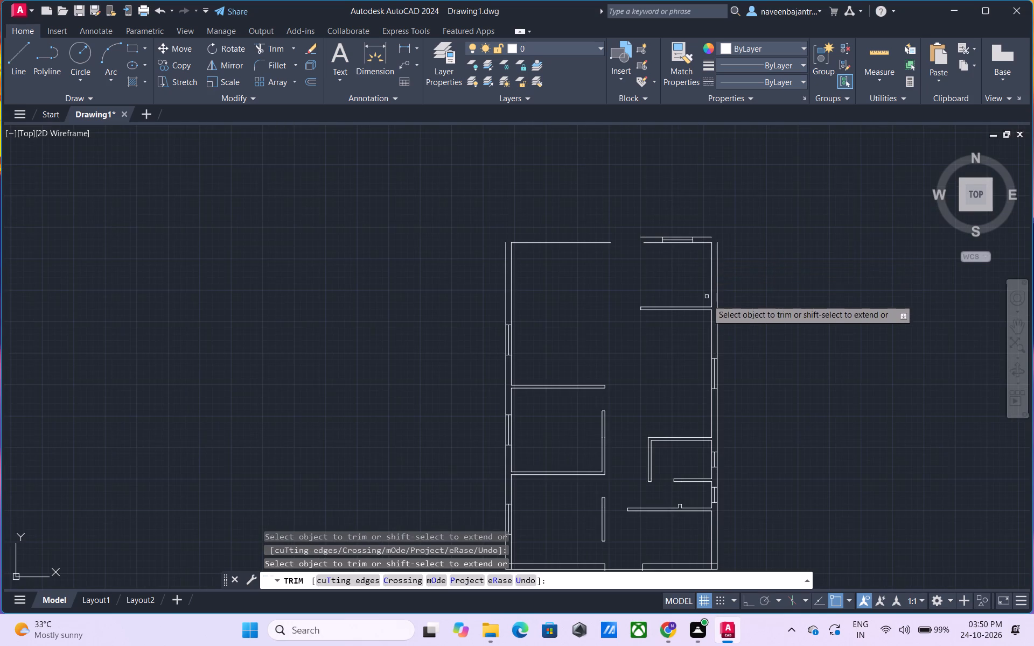
scroll(707, 301, "down", 1)
scroll(708, 303, "up", 1)
scroll(708, 303, "down", 2)
scroll(708, 414, "up", 5)
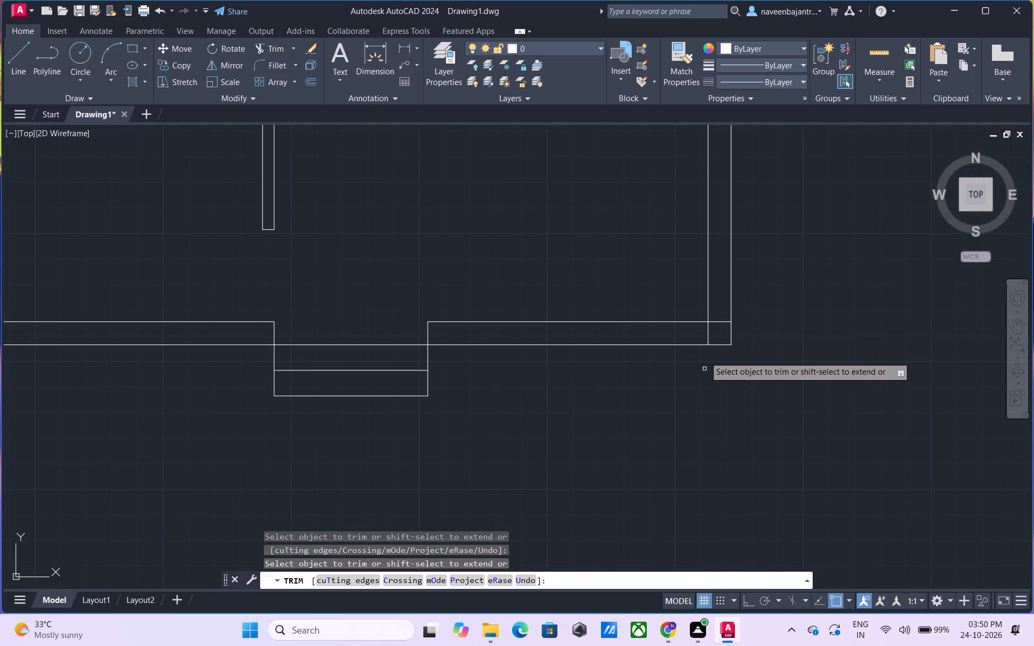
left_click(709, 334)
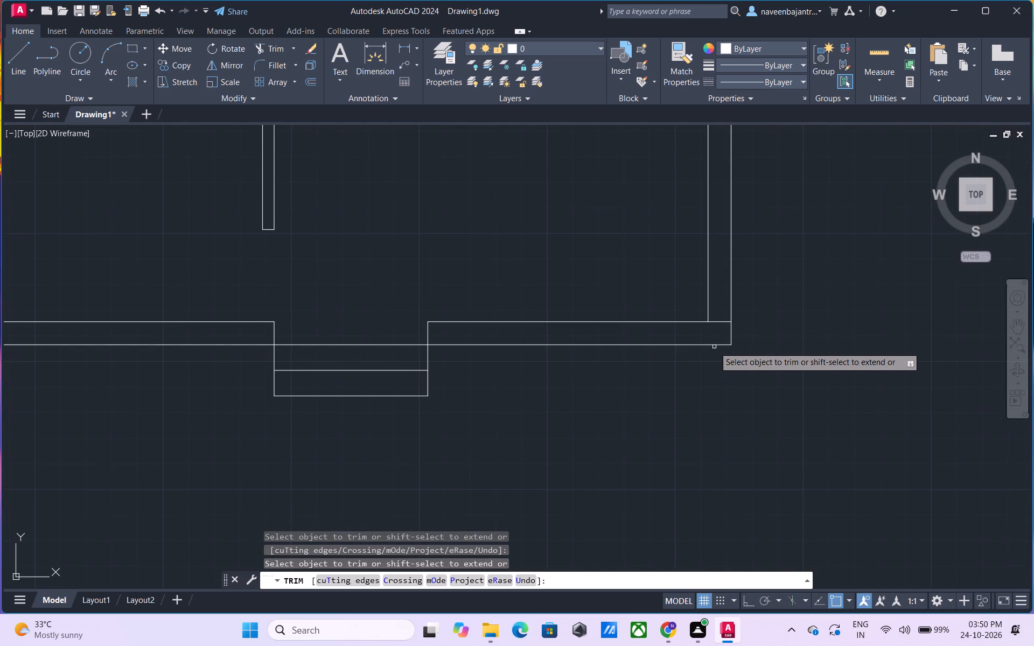
left_click(718, 342)
left_click(731, 333)
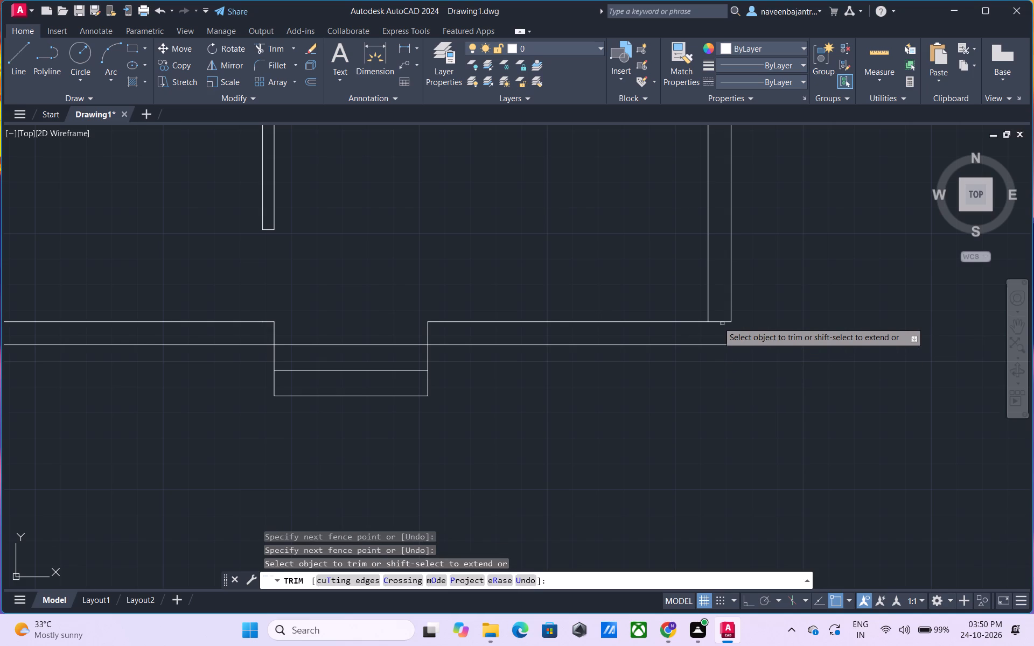
left_click(716, 320)
Trim the overlapping inner and outer wall line ends at the plan's lower-left corner.
scroll(716, 320, "down", 3)
scroll(498, 324, "up", 4)
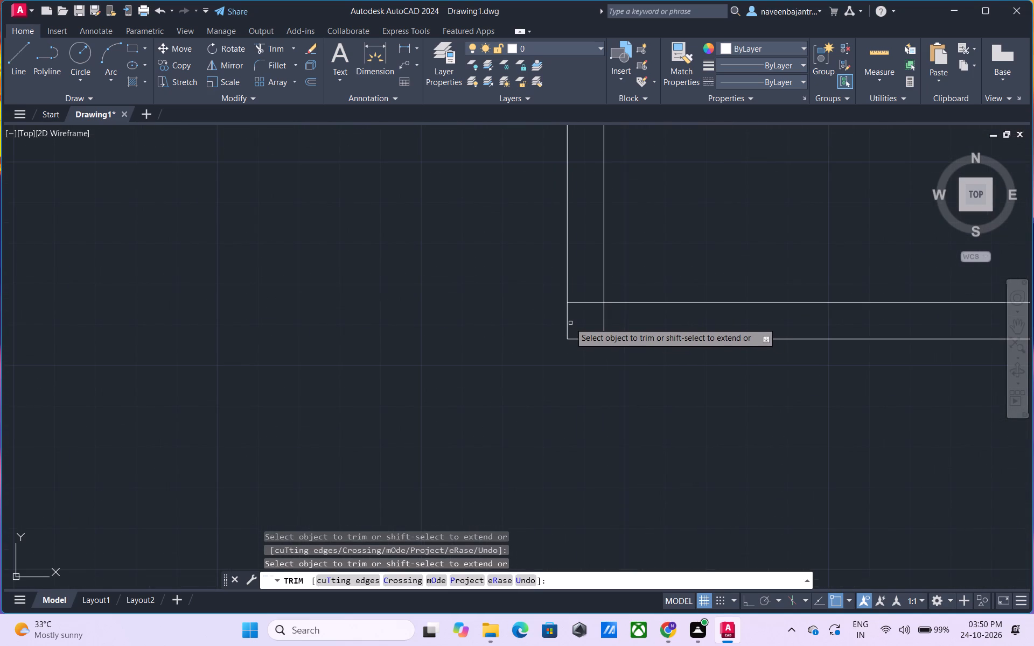
left_click(569, 321)
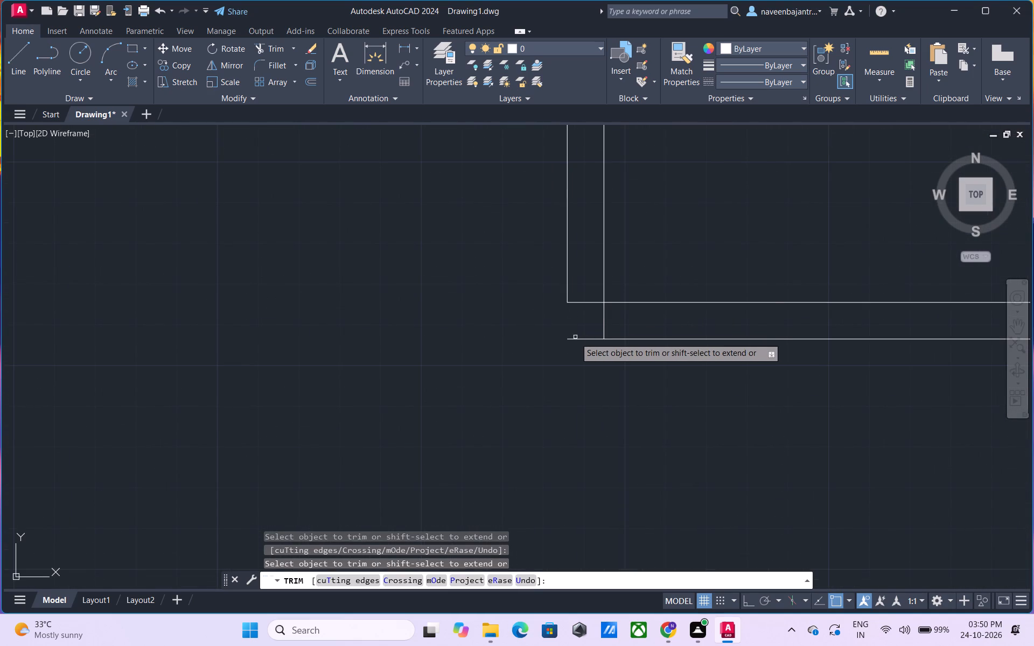
left_click(576, 340)
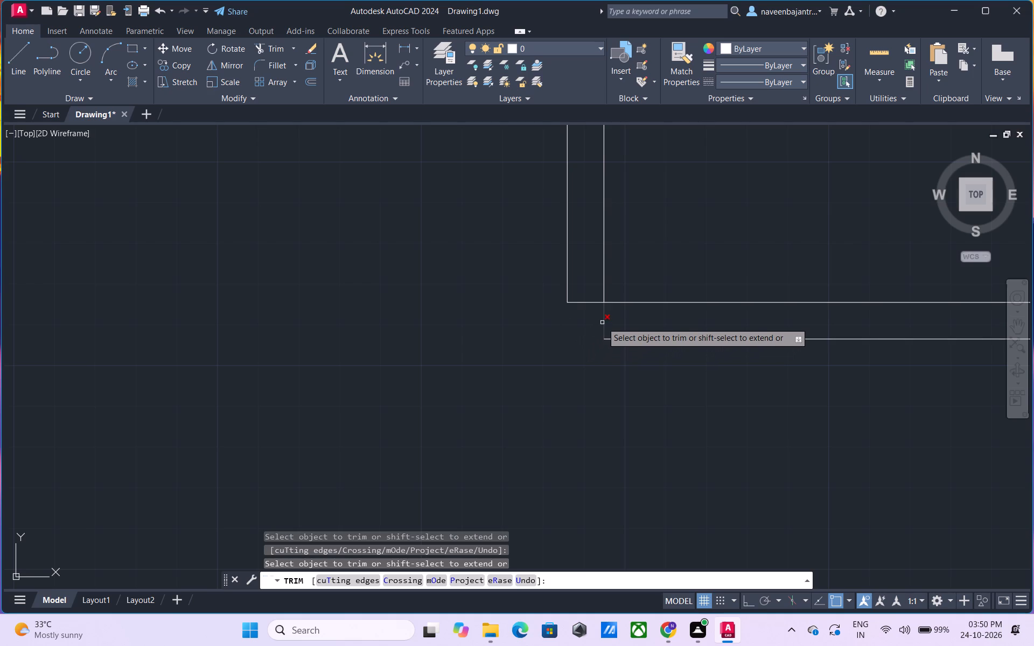
left_click(602, 322)
left_click(589, 300)
Trim away the small stub projecting above the long horizontal partition wall in the lower-right part of the plan.
scroll(589, 300, "down", 1)
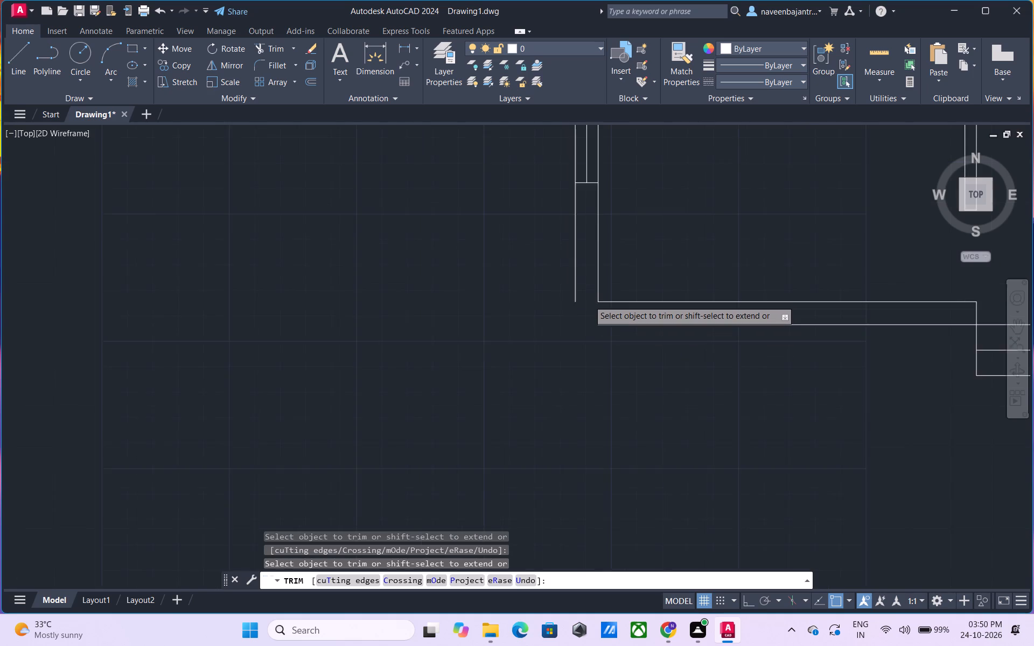
scroll(589, 300, "down", 2)
middle_click_drag(640, 237, 463, 320)
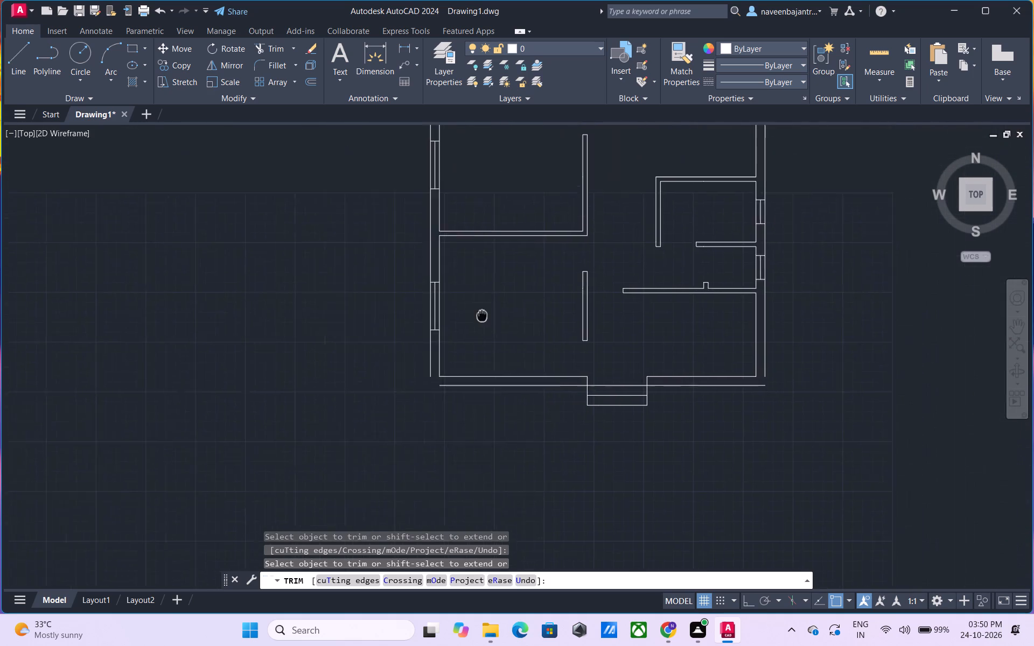
middle_click_drag(463, 320, 389, 349)
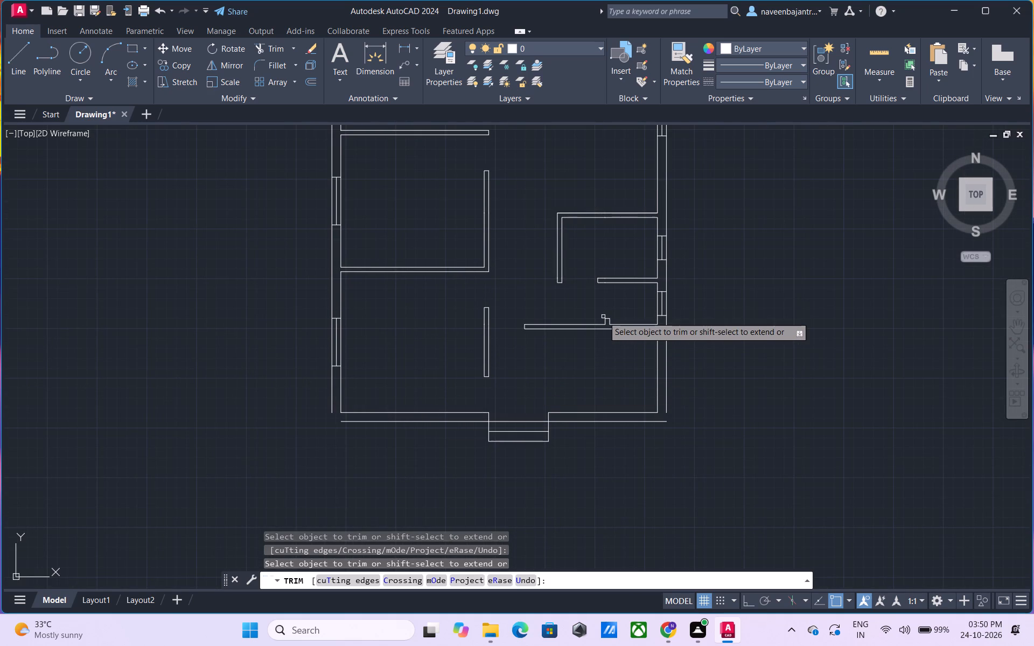
left_click(605, 320)
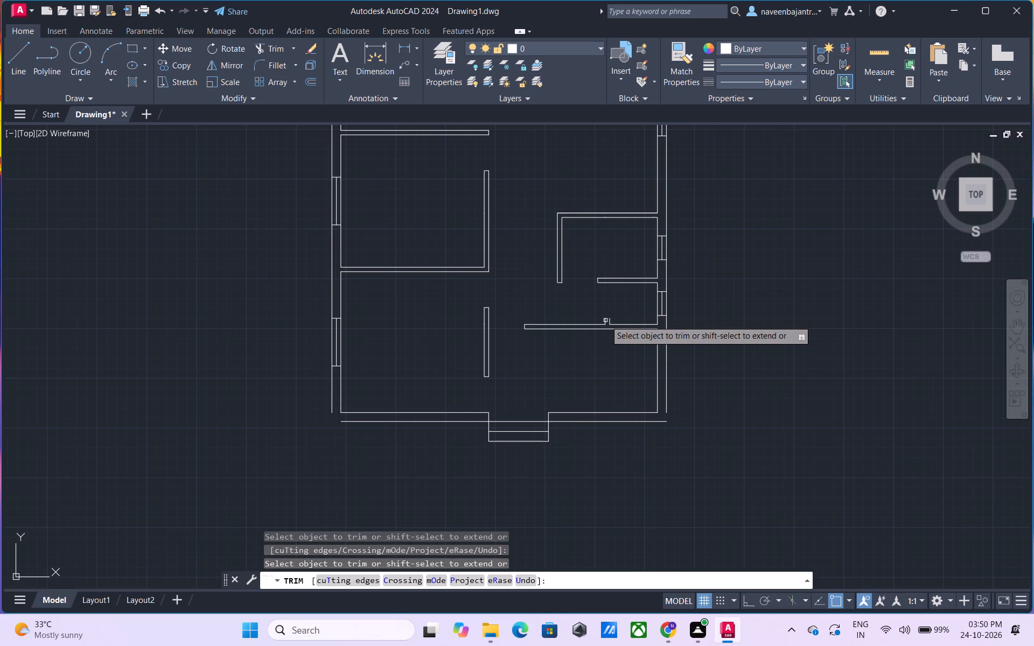
left_click(605, 320)
left_click(610, 321)
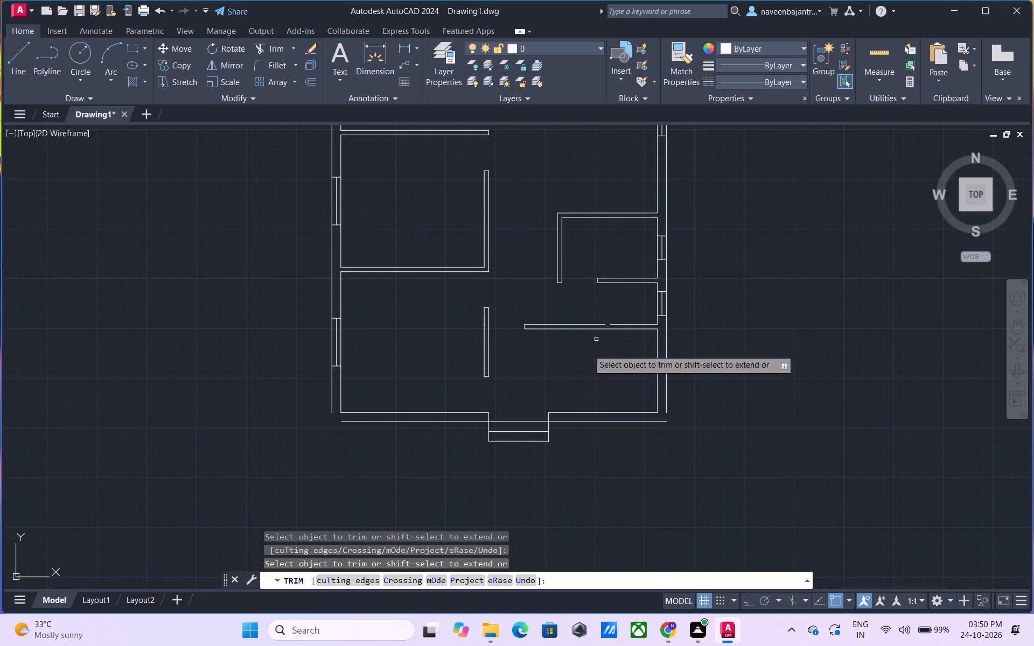
Trim away the wall line across the bottom entrance opening and all the entrance step lines outside it.
left_click(512, 421)
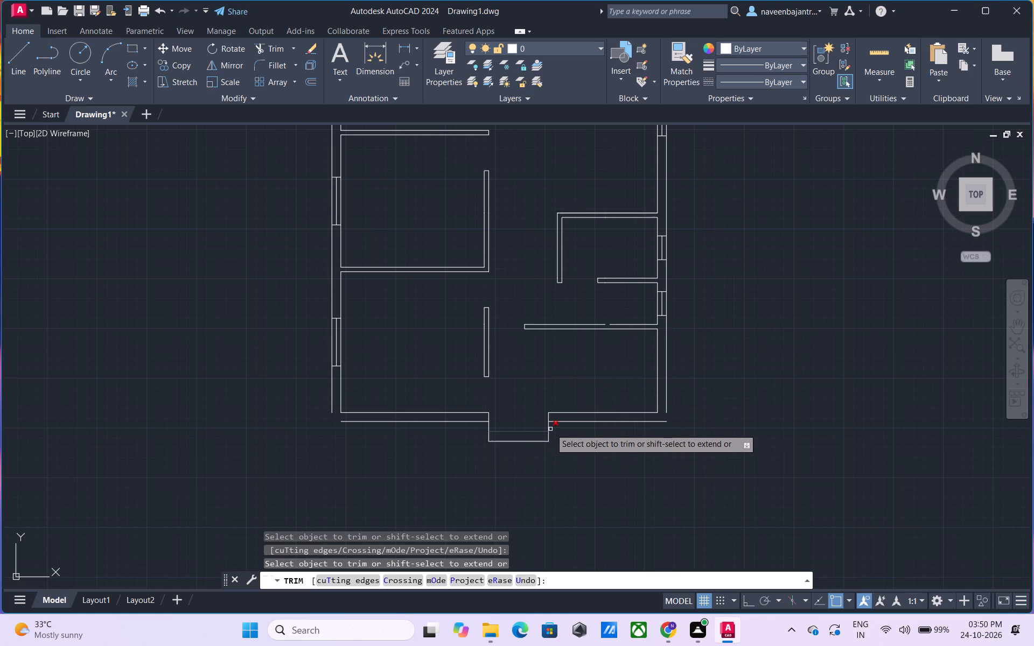
left_click(549, 425)
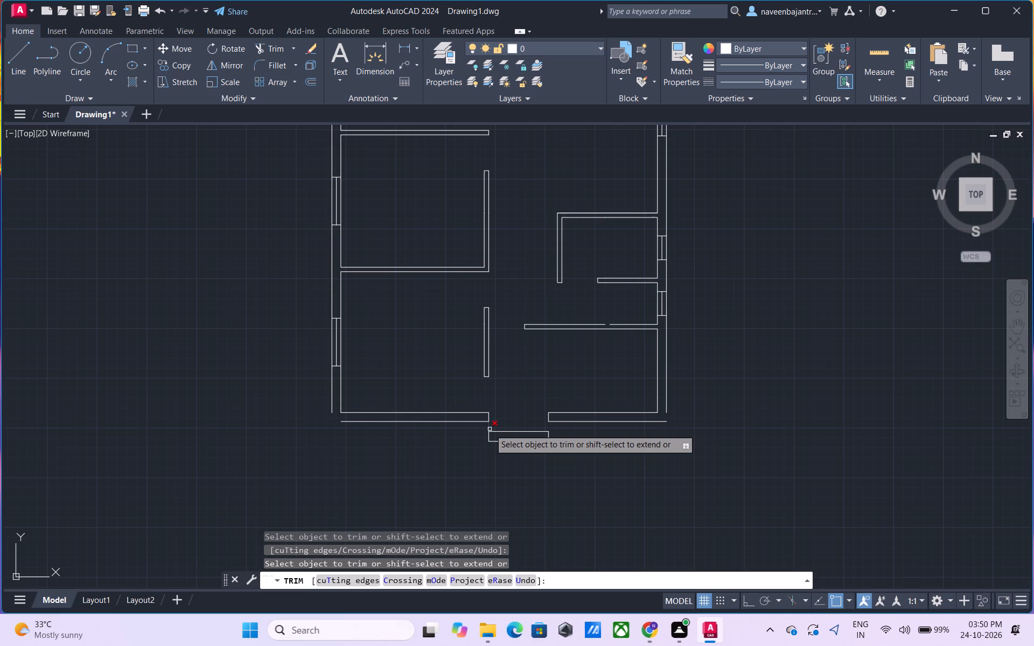
left_click(490, 429)
left_click(488, 437)
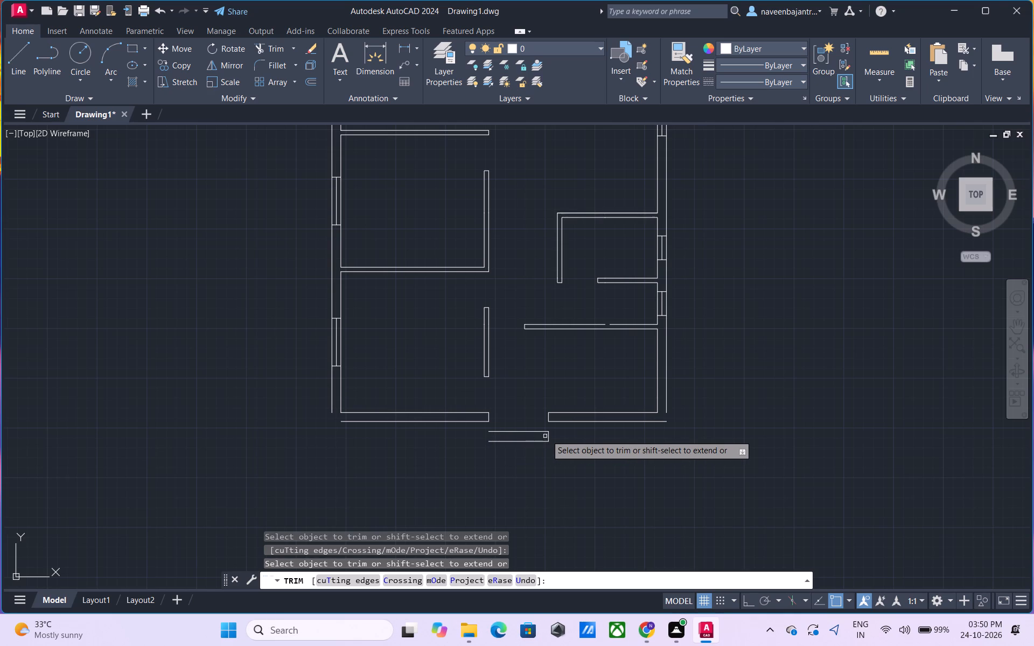
left_click(549, 436)
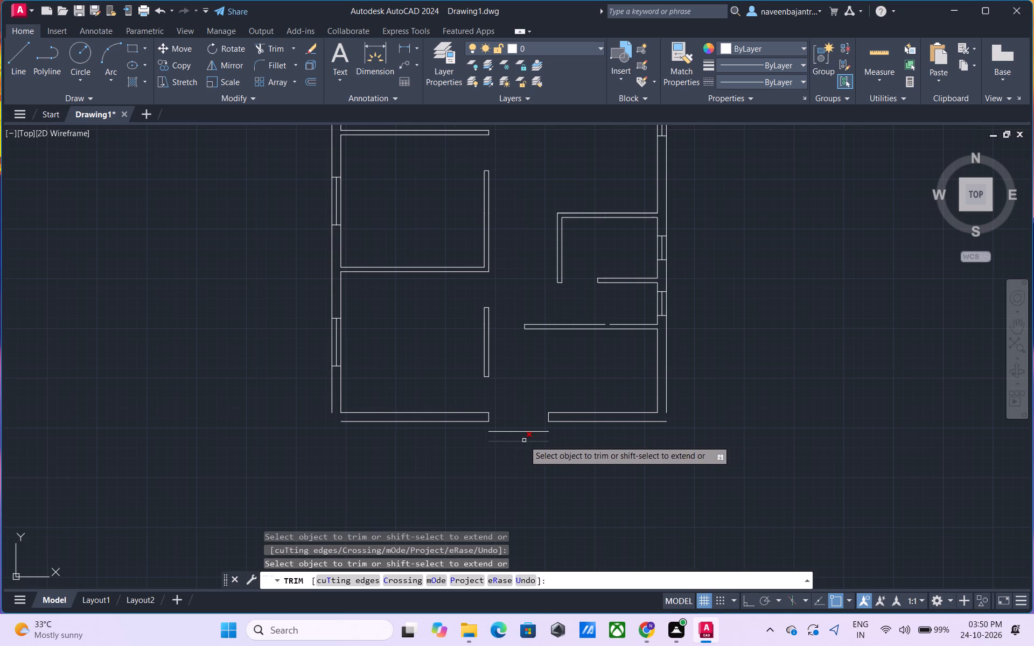
left_click(524, 440)
left_click(507, 432)
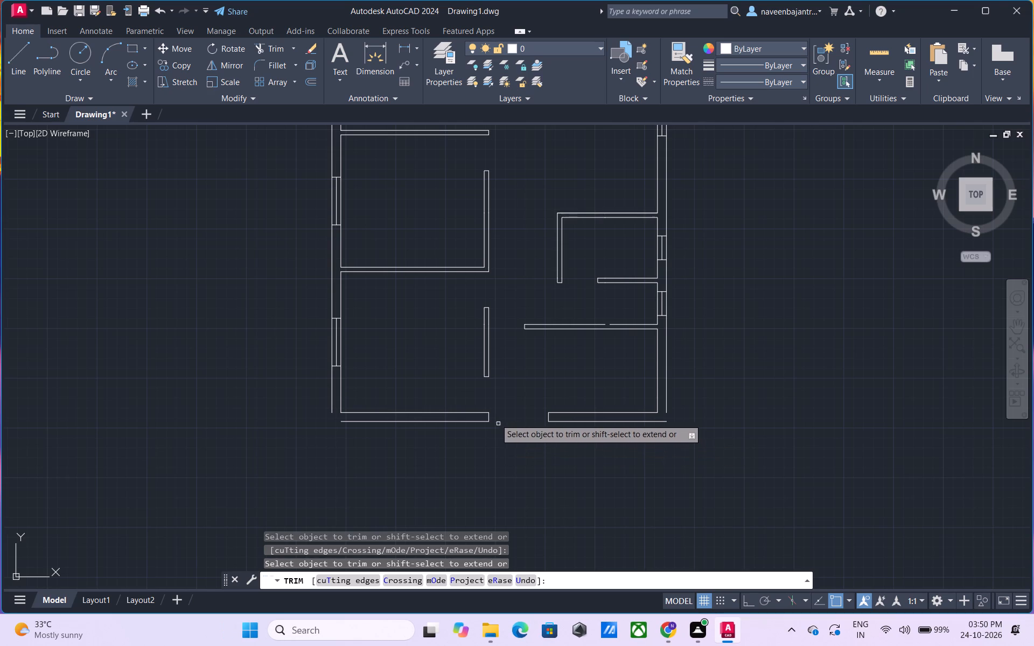
Trim away the entire short free-standing vertical partition wall above the bottom entrance, including both end caps.
scroll(479, 313, "up", 2)
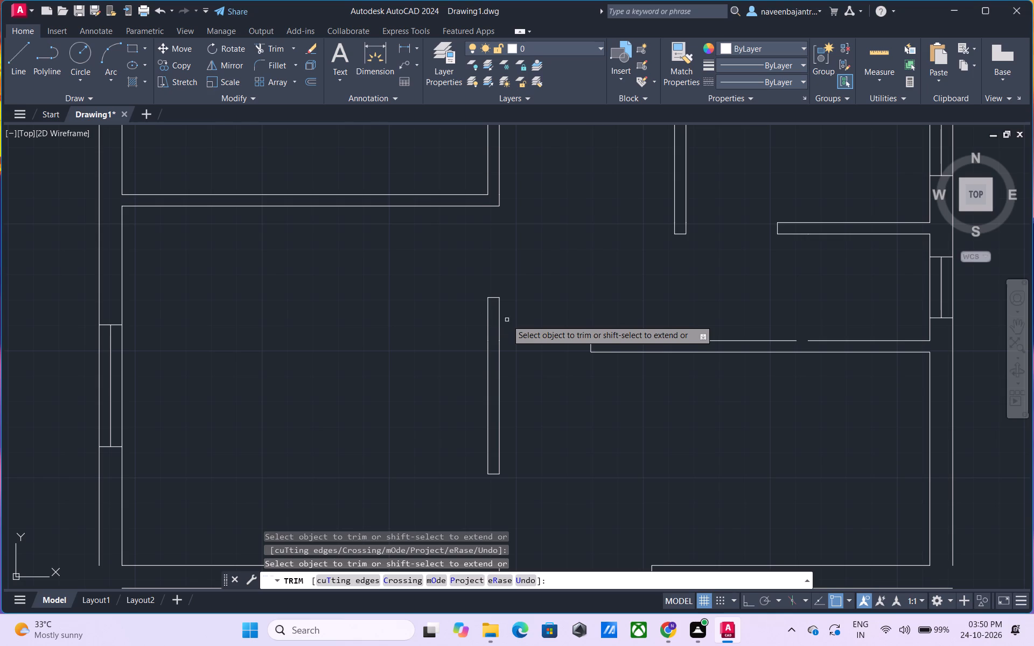
left_click(488, 320)
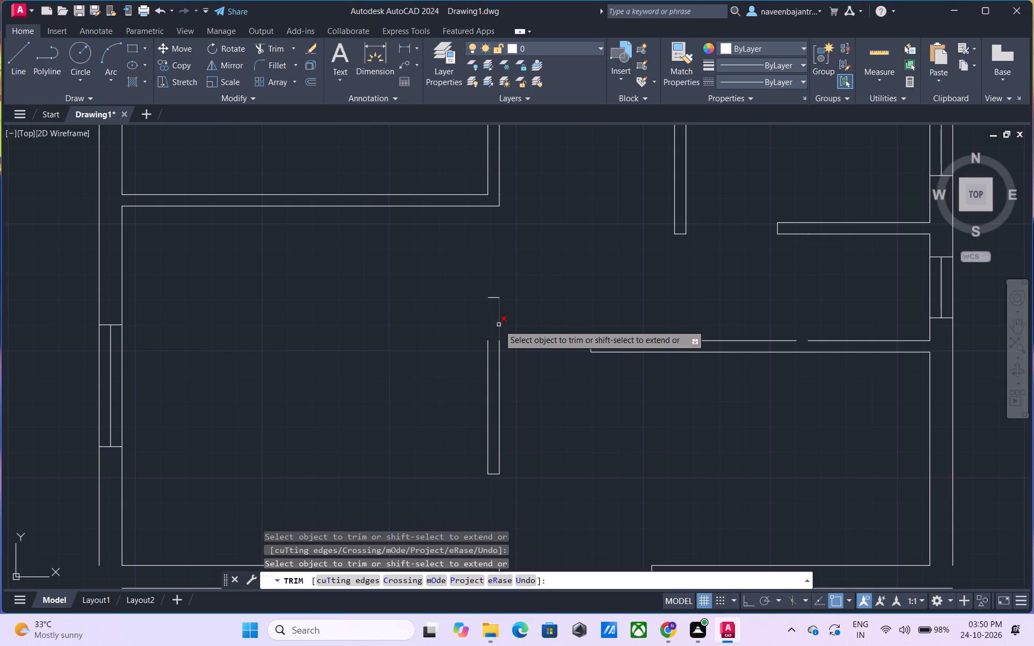
left_click(499, 325)
left_click(495, 297)
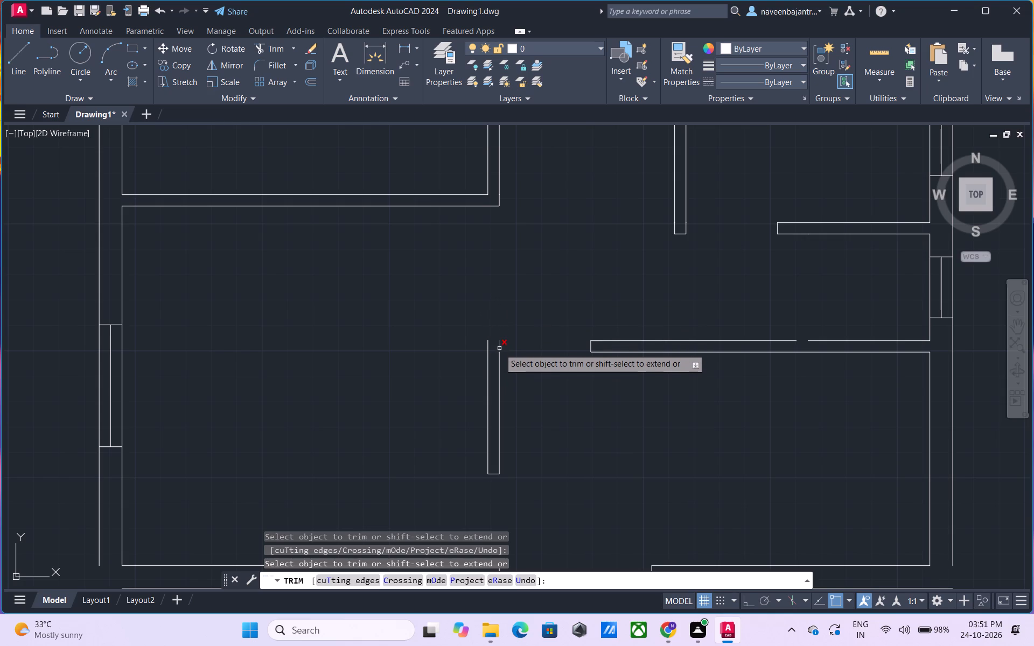
left_click(499, 346)
left_click(486, 343)
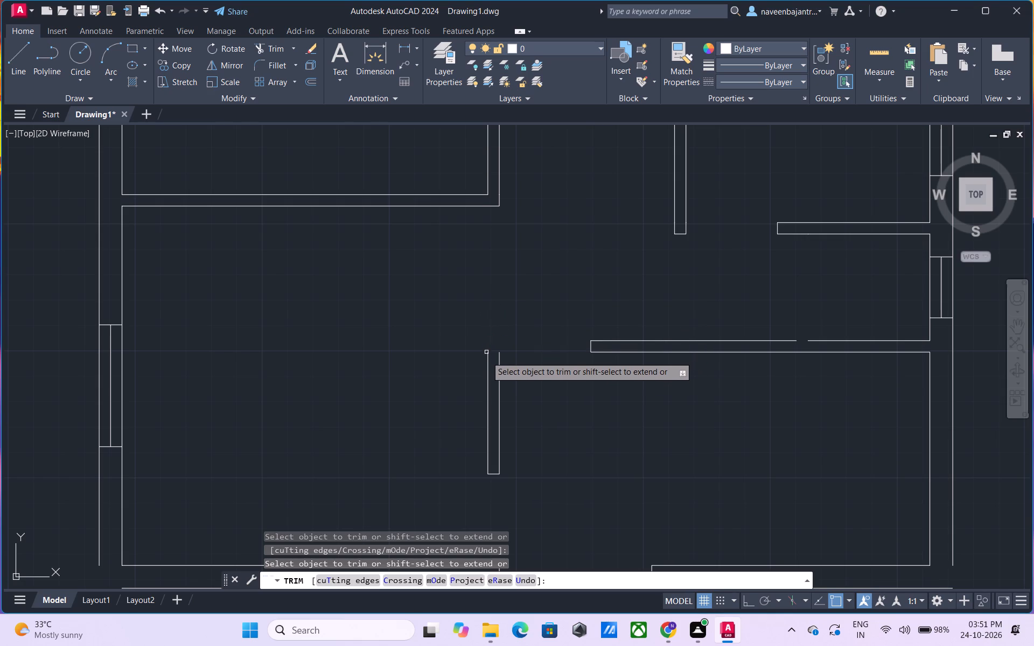
left_click(487, 364)
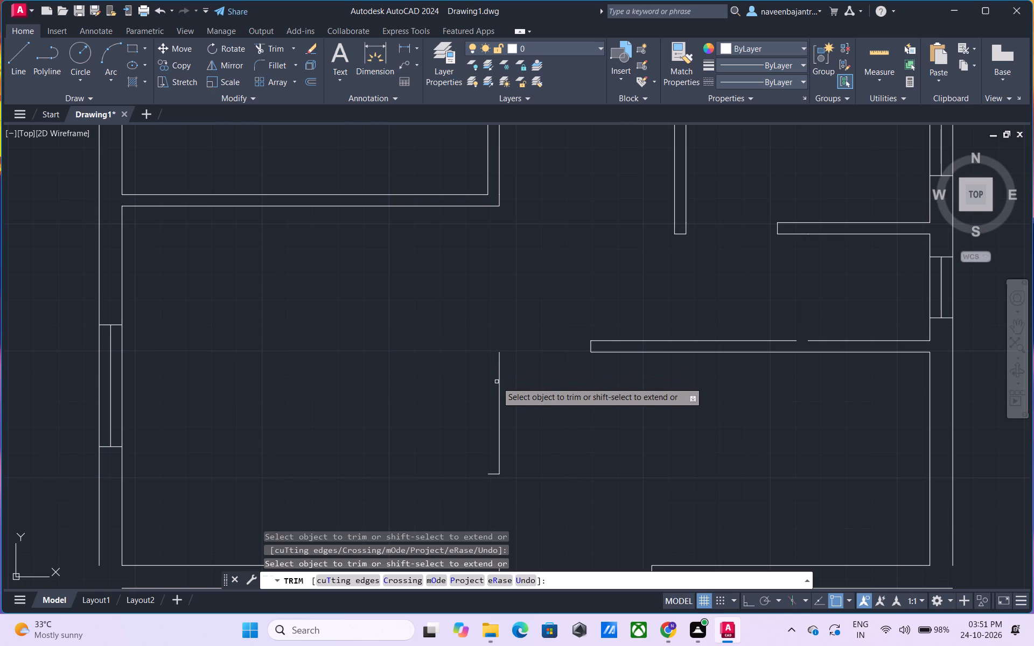
left_click(499, 391)
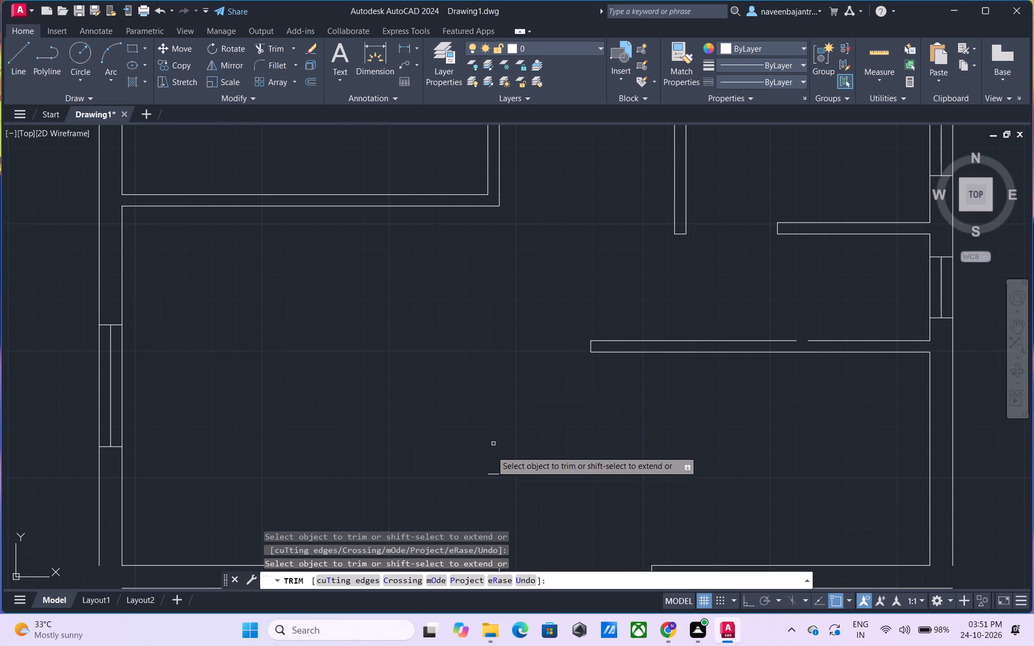
left_click(492, 476)
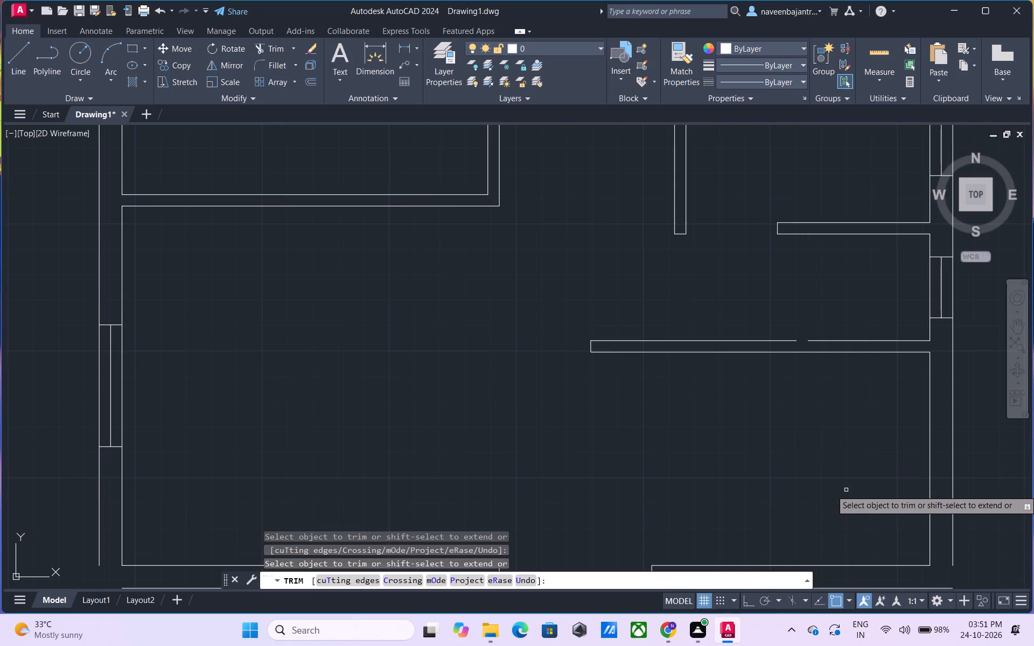
Trim away the entire long horizontal partition wall in the lower-right part of the plan, including its end cap.
middle_click_drag(851, 439, 690, 393)
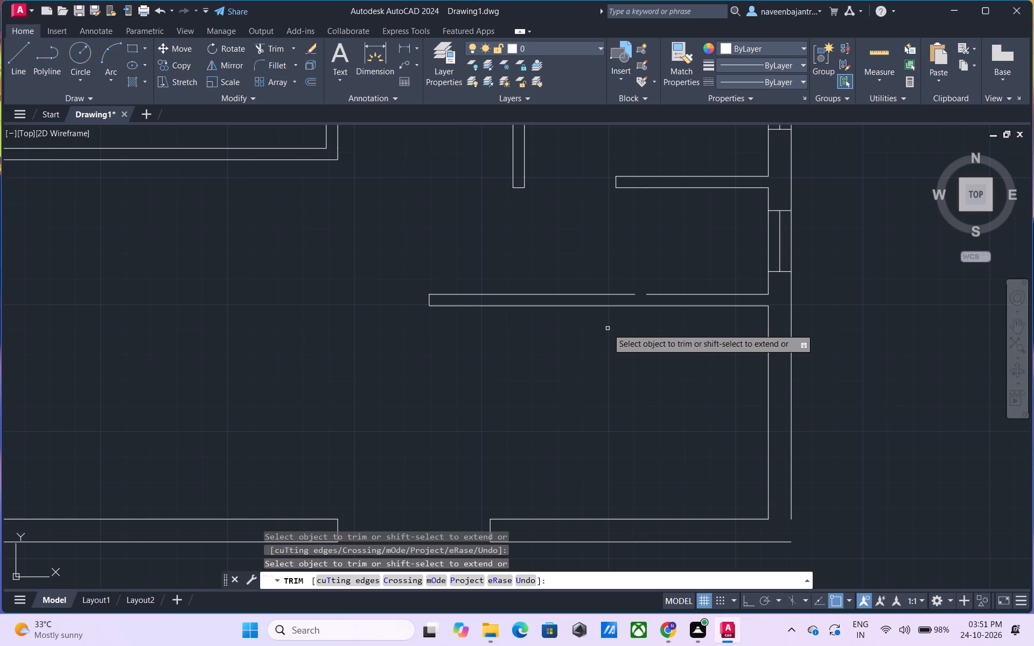
left_click(637, 307)
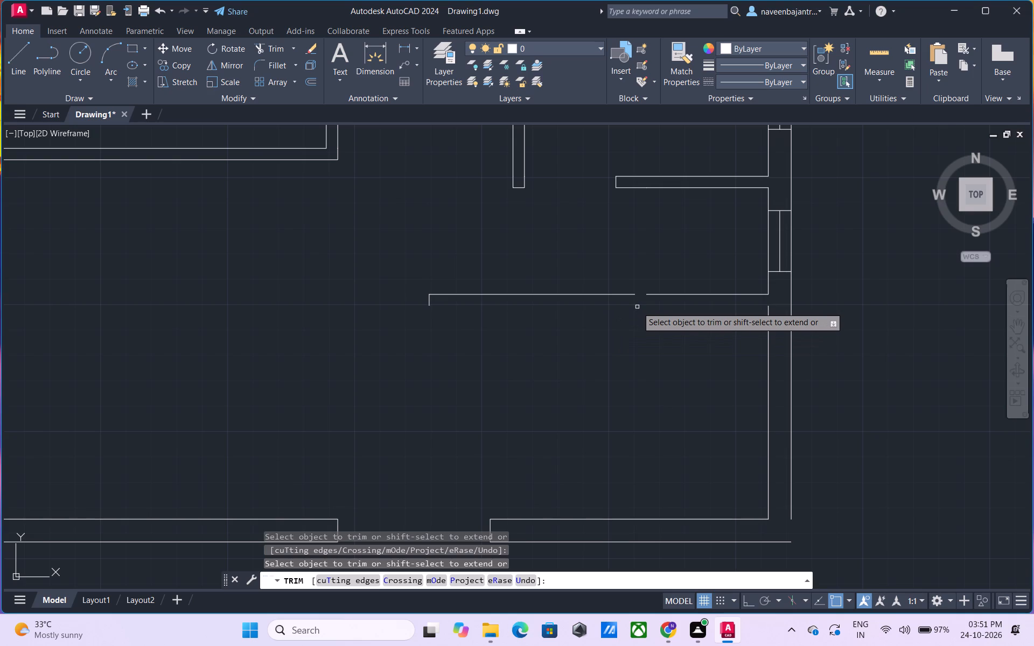
left_click(429, 300)
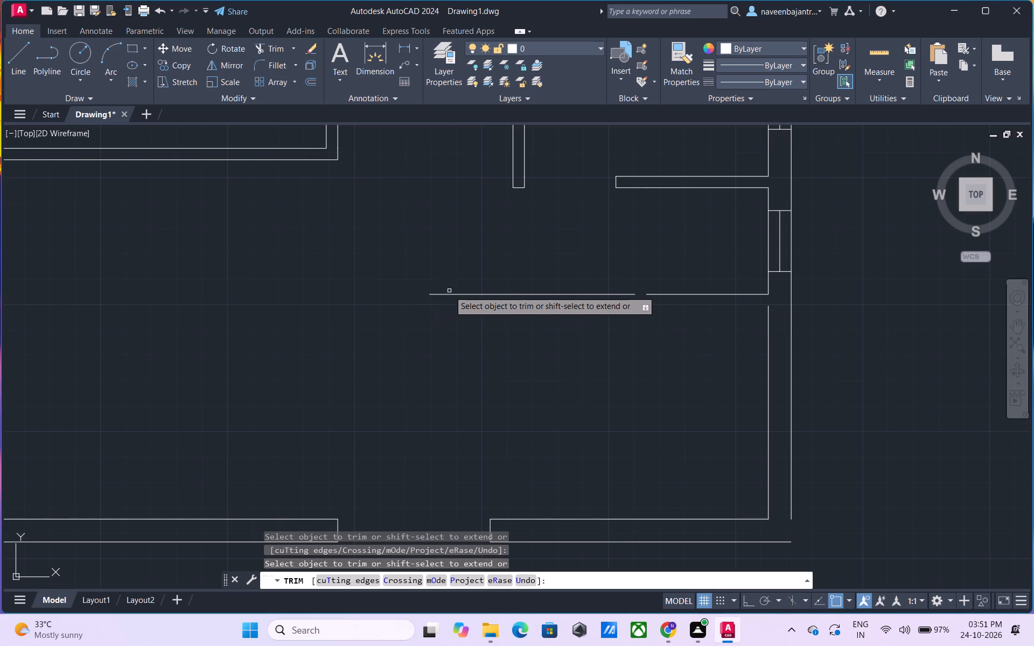
left_click(452, 292)
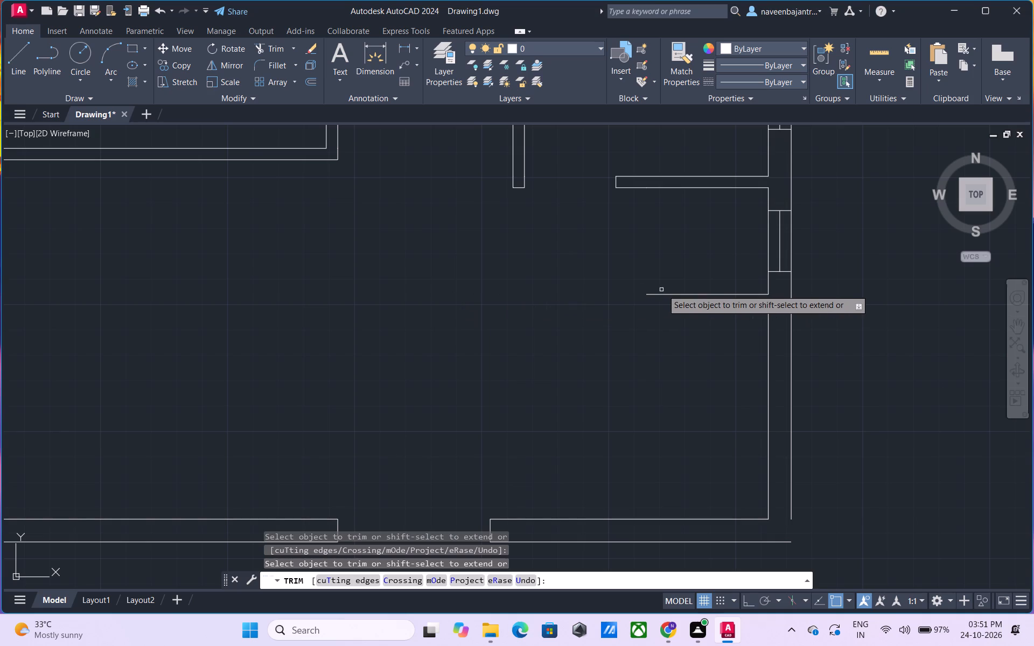
left_click(689, 294)
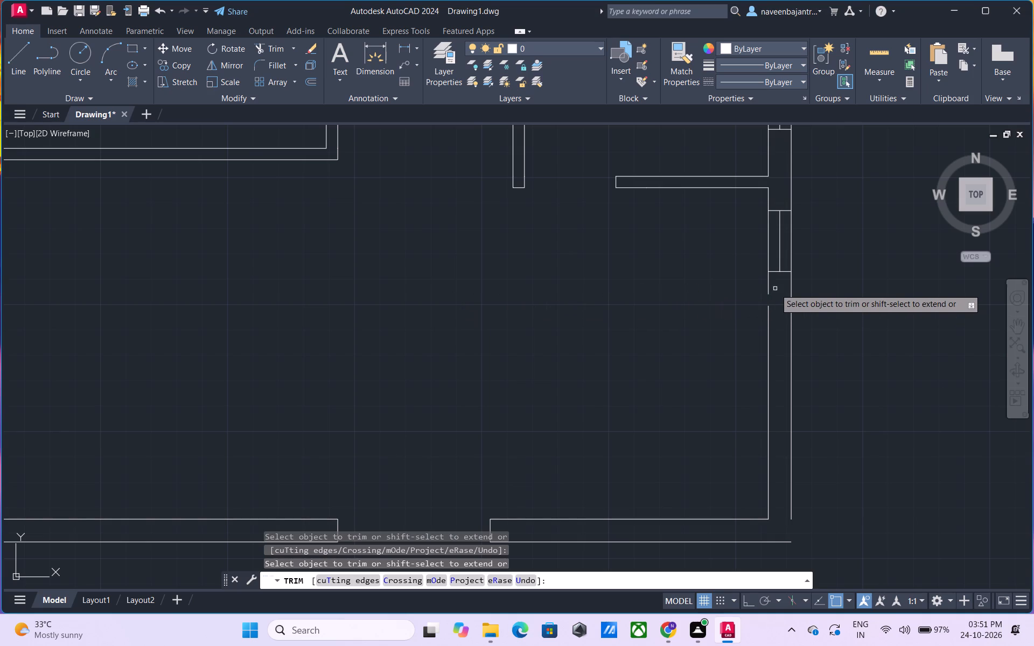
Trim away the inner and outer lines of the right exterior wall below its lowest window.
left_click(767, 282)
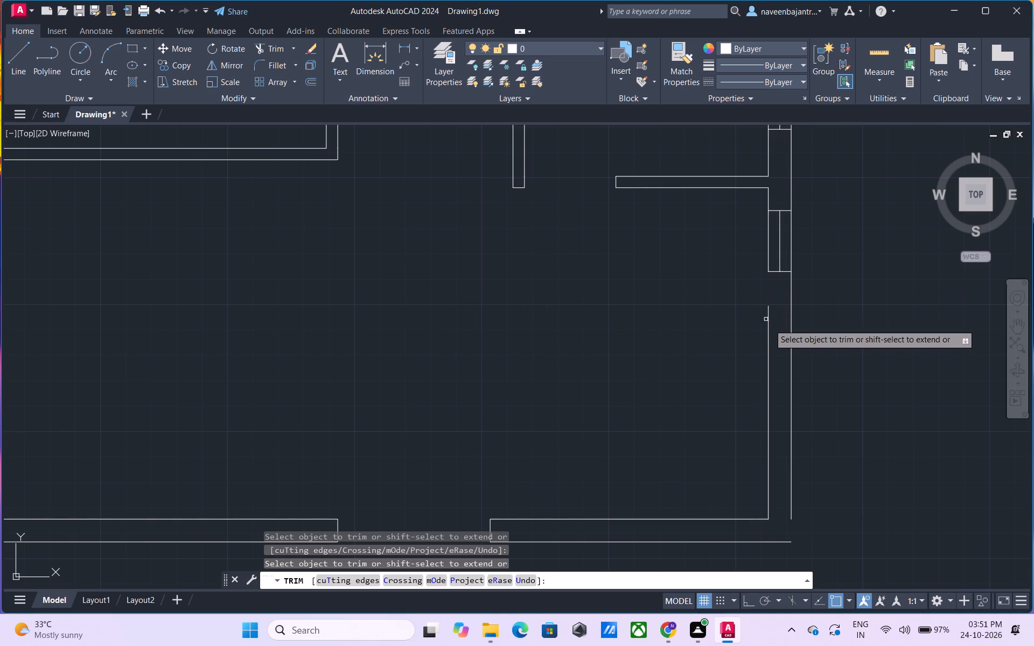
left_click(770, 333)
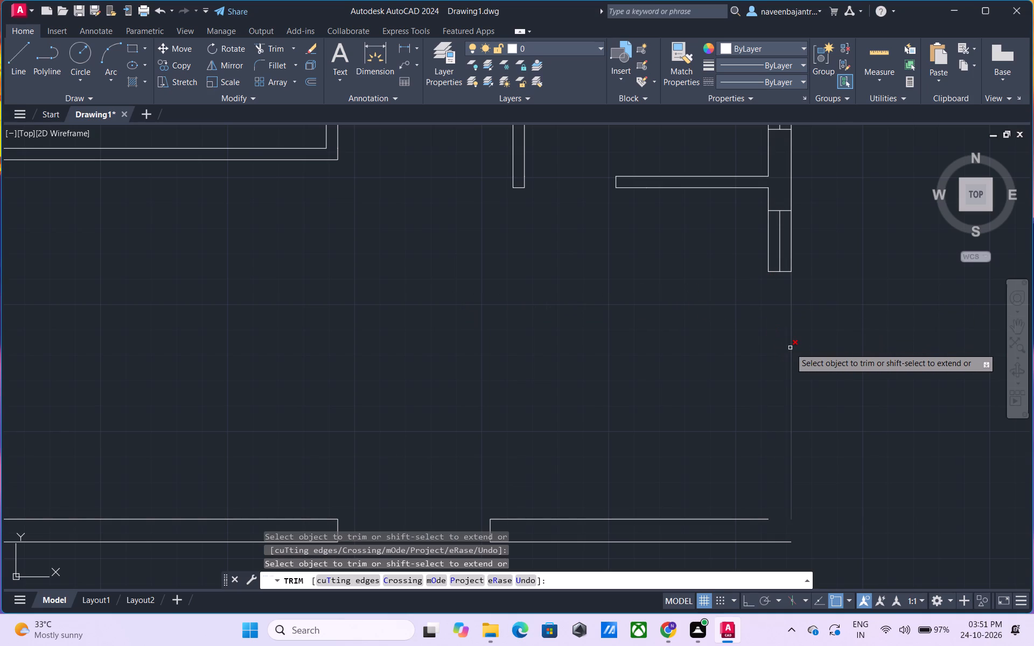
left_click(790, 348)
Trim away the lowest window in the right exterior wall, including both face lines, both jamb lines and the centre line.
left_click(769, 232)
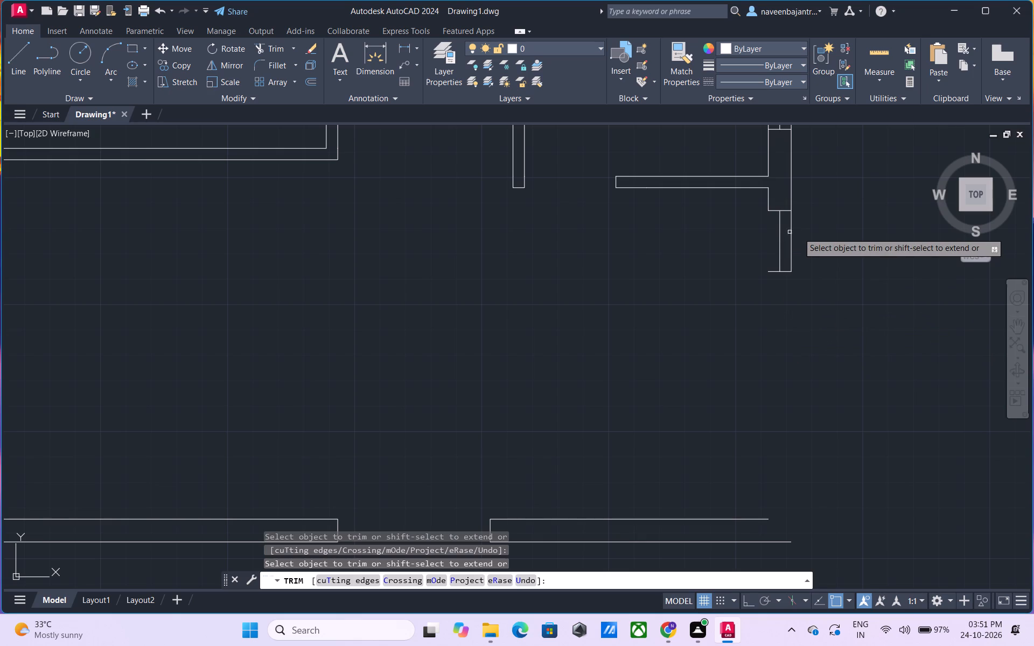
left_click(792, 240)
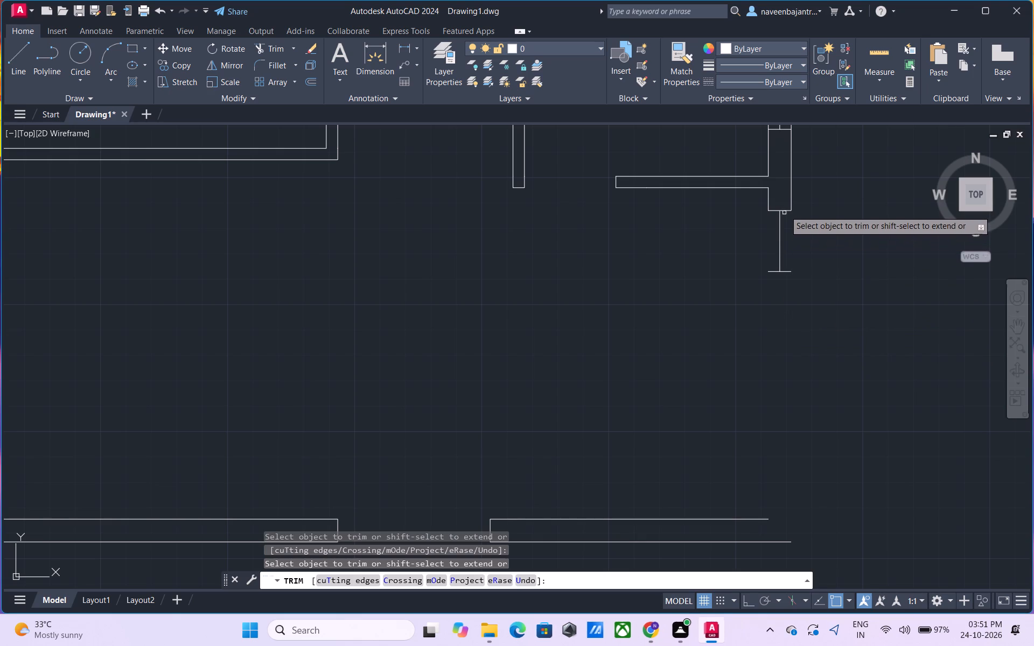
left_click(786, 209)
left_click(773, 209)
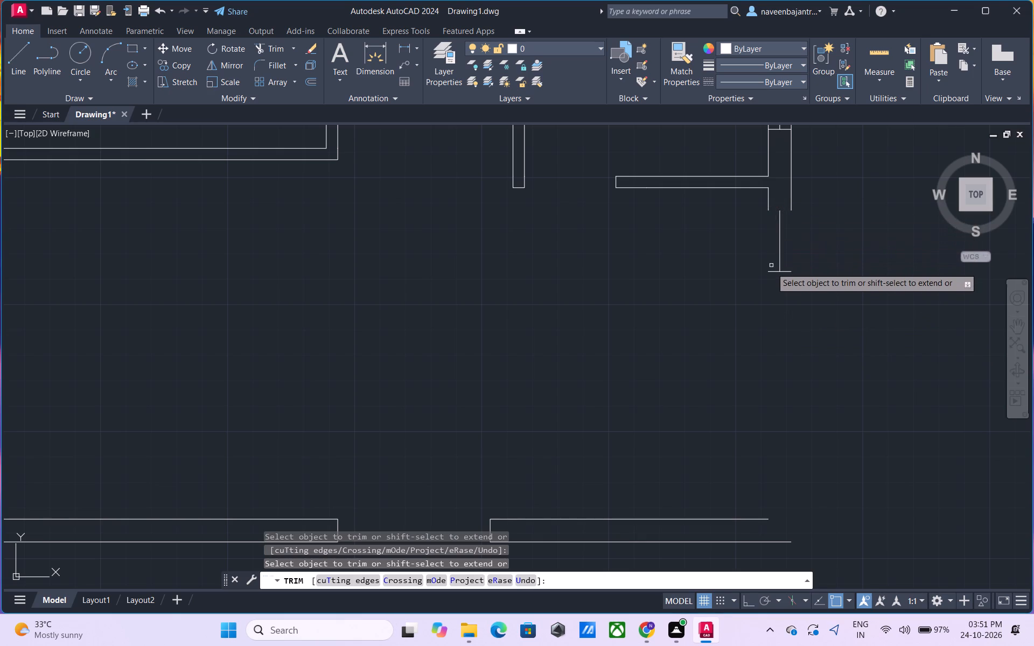
left_click(771, 271)
left_click(787, 272)
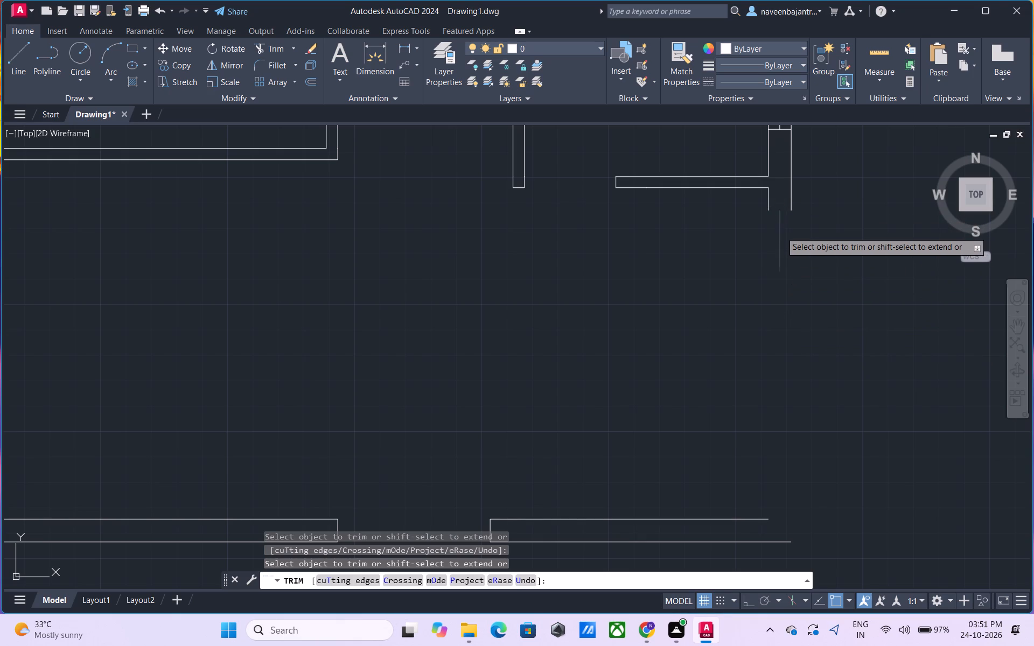
left_click(781, 231)
Trim the right exterior wall's inner stub below the short horizontal partition and its outer line up to the window above.
middle_click_drag(781, 231, 721, 466)
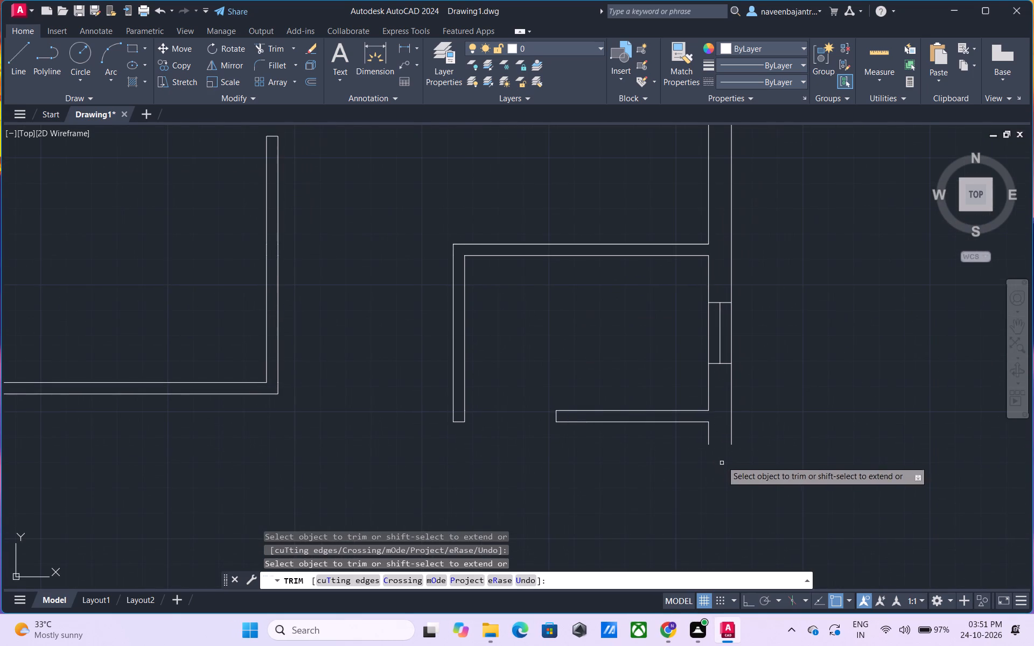
left_click(708, 433)
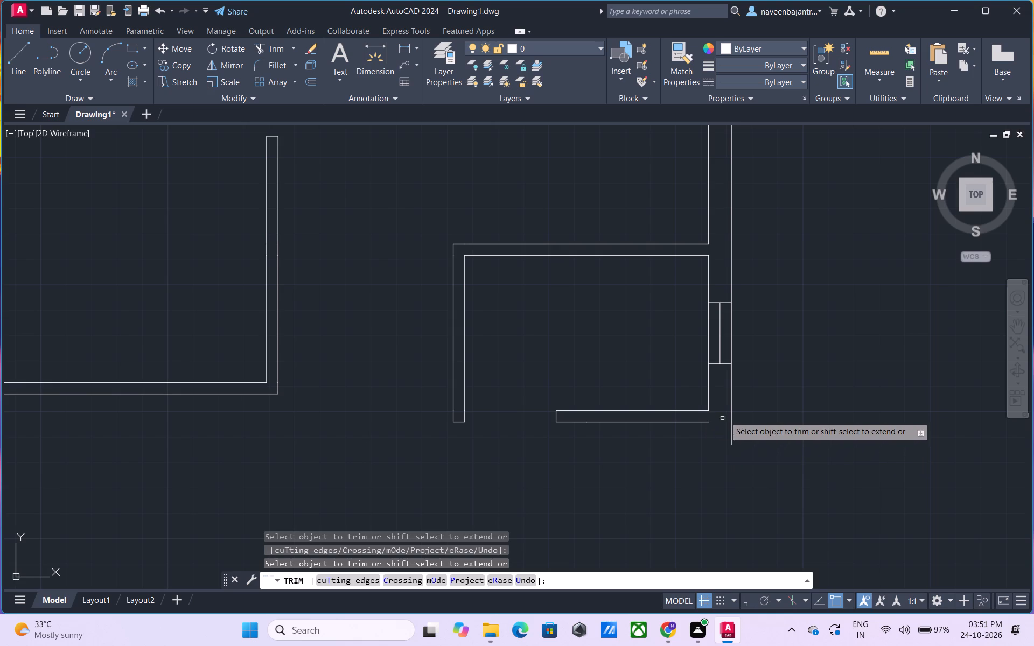
left_click(730, 407)
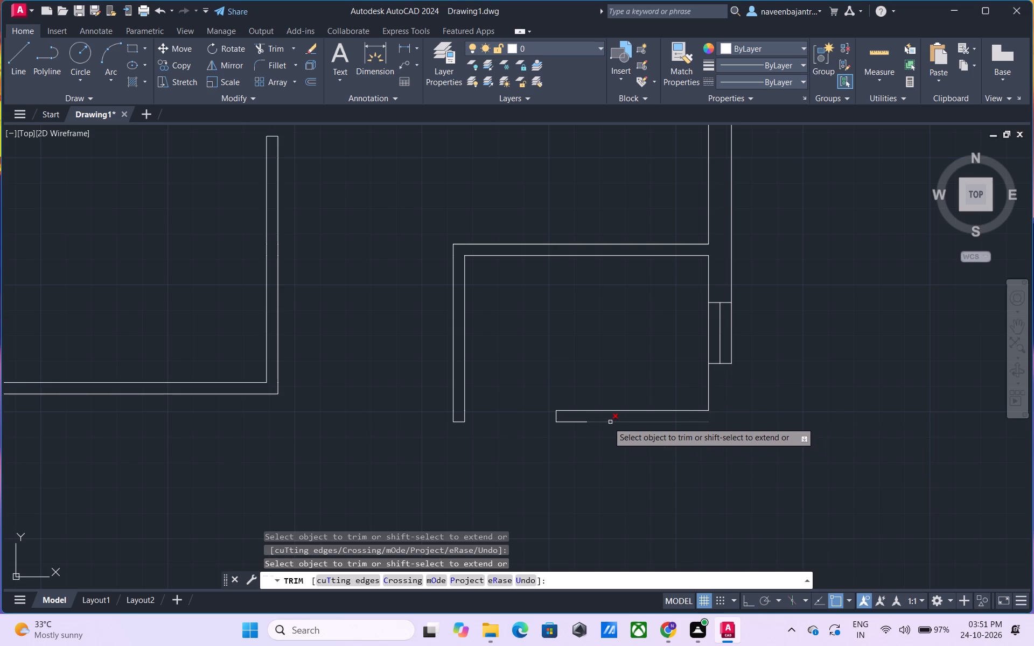
Trim away the entire short horizontal partition wall below the L-shaped partition, including its end cap.
left_click(608, 422)
left_click(579, 422)
left_click(562, 423)
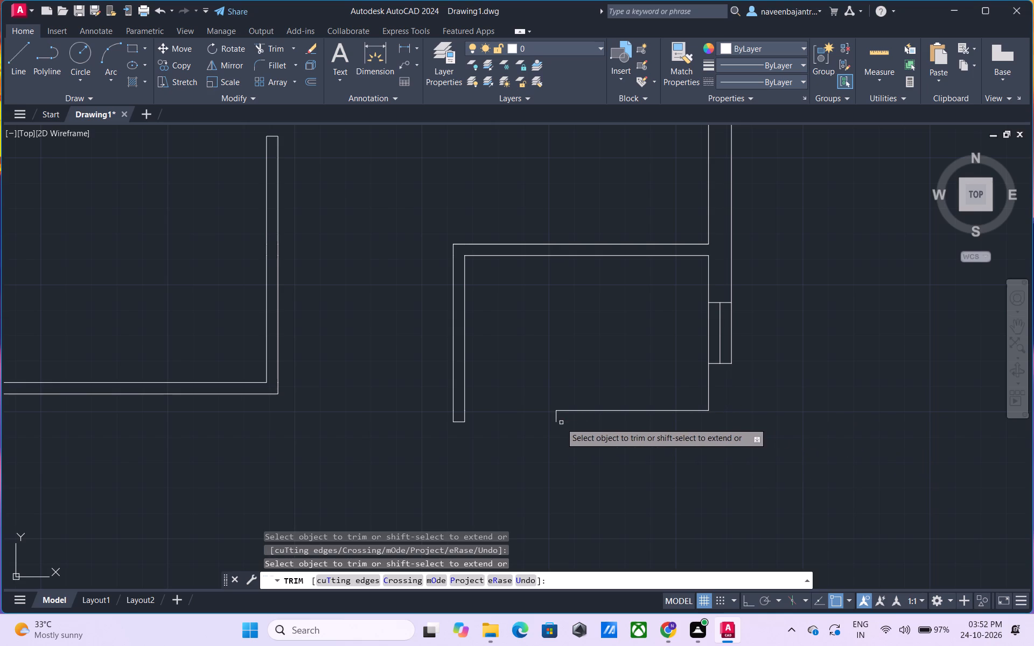
left_click(555, 422)
left_click(570, 410)
left_click(593, 410)
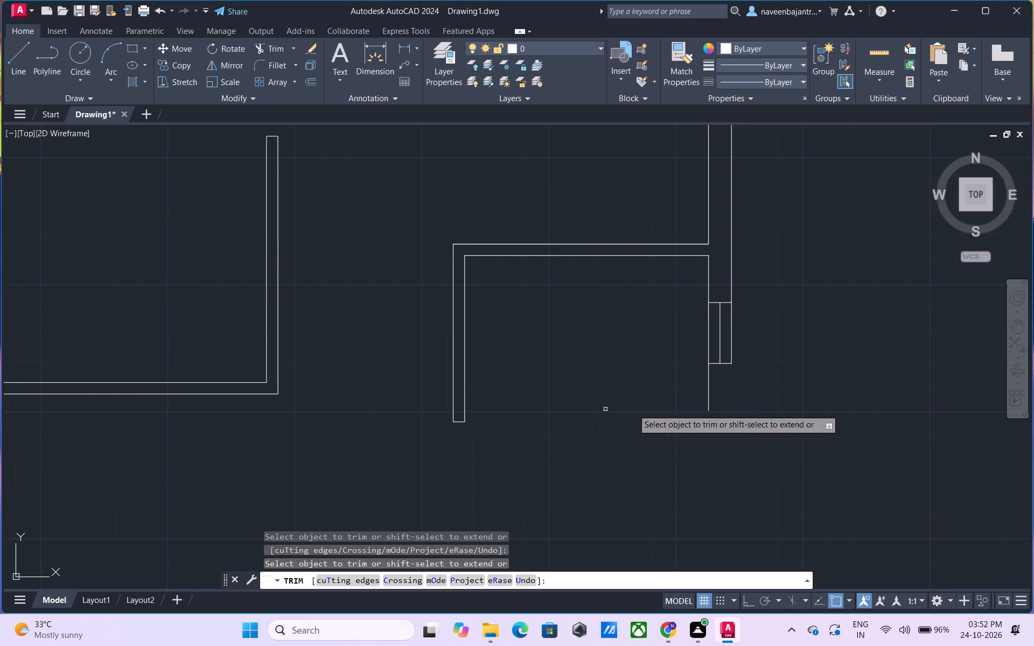
Trim away the right exterior wall window beside the L-shaped partition and the inner wall stub beneath it.
left_click(709, 379)
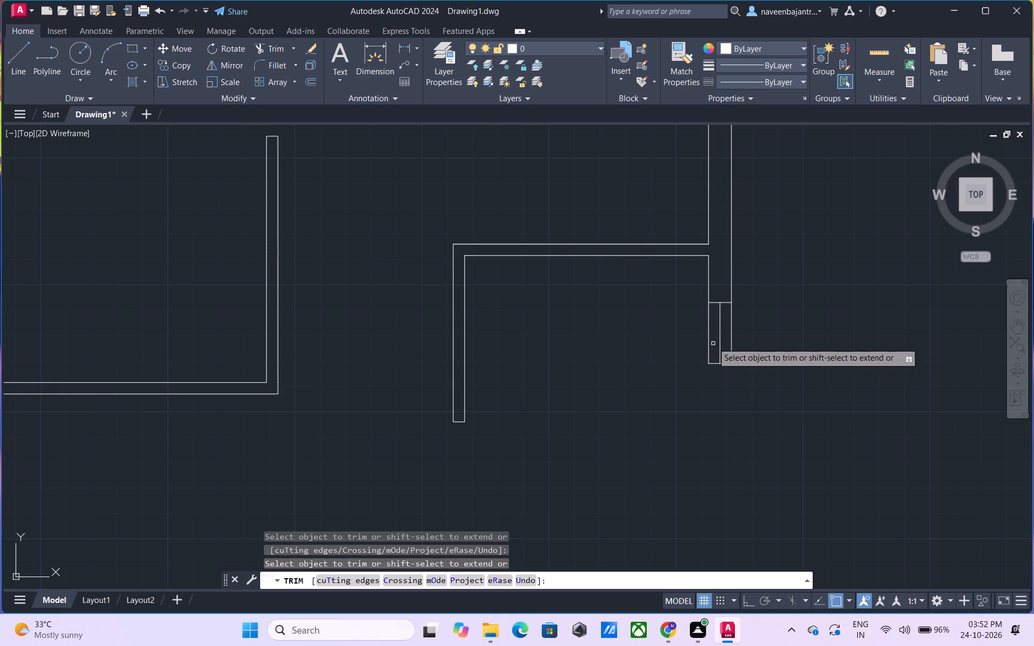
left_click(710, 333)
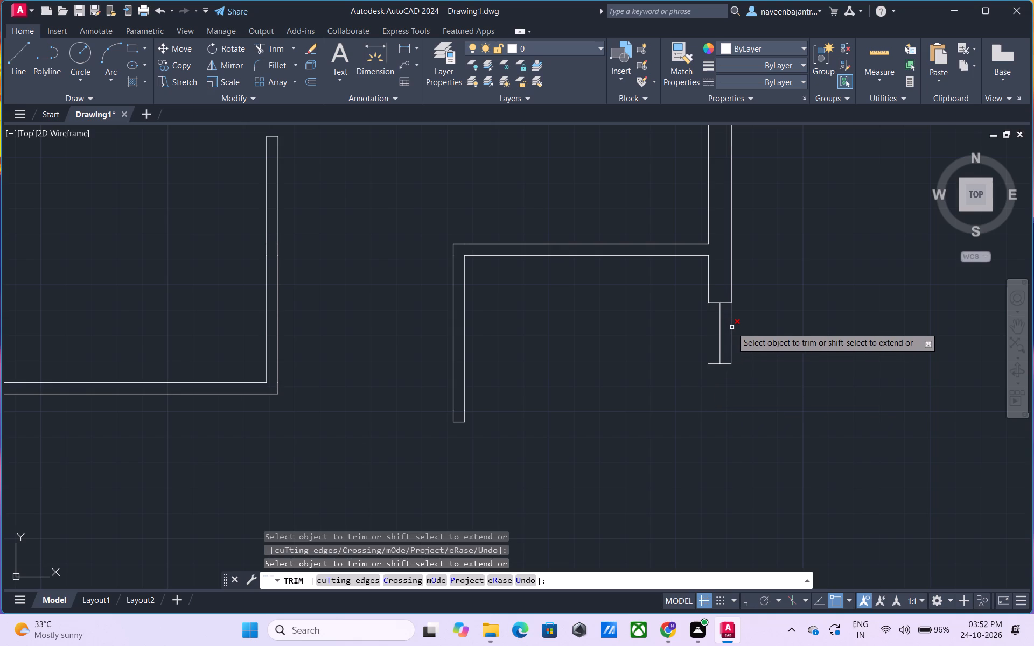
left_click(732, 327)
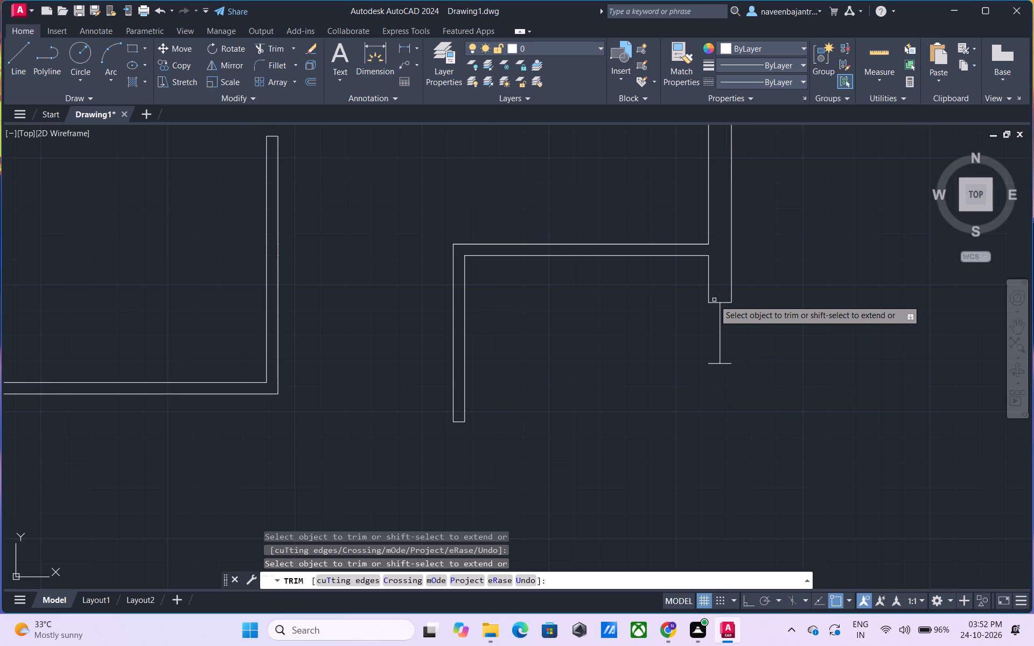
left_click(714, 301)
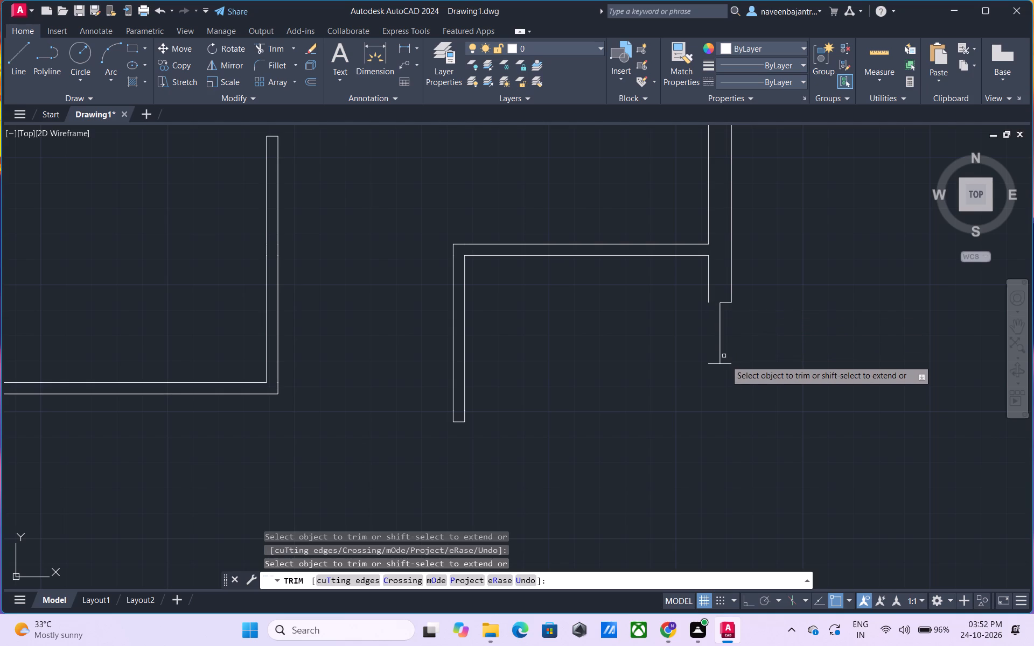
left_click(727, 363)
left_click(720, 348)
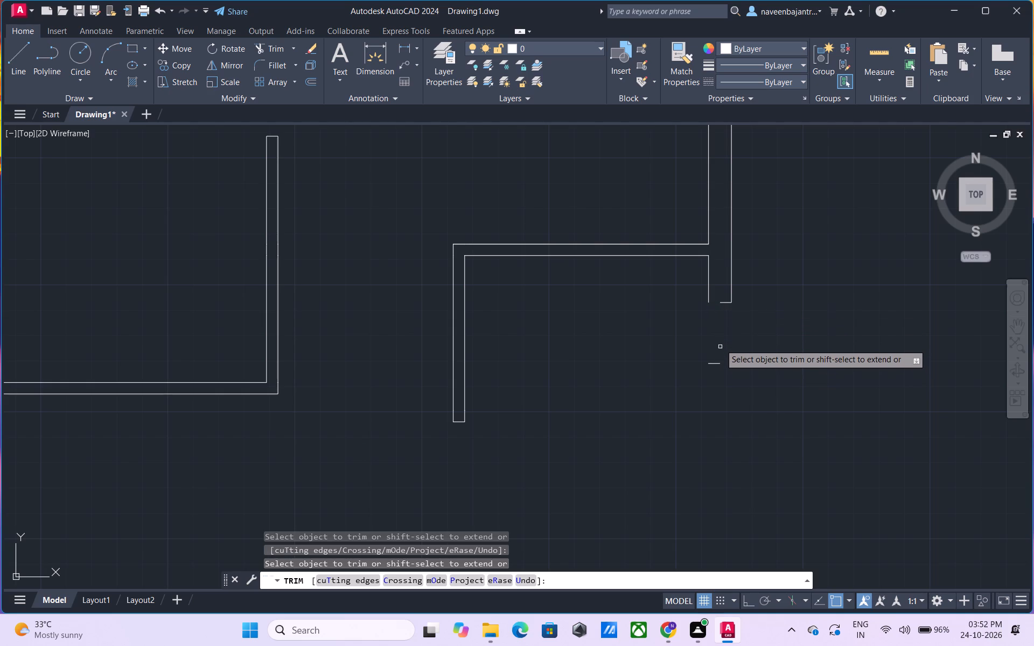
left_click(721, 301)
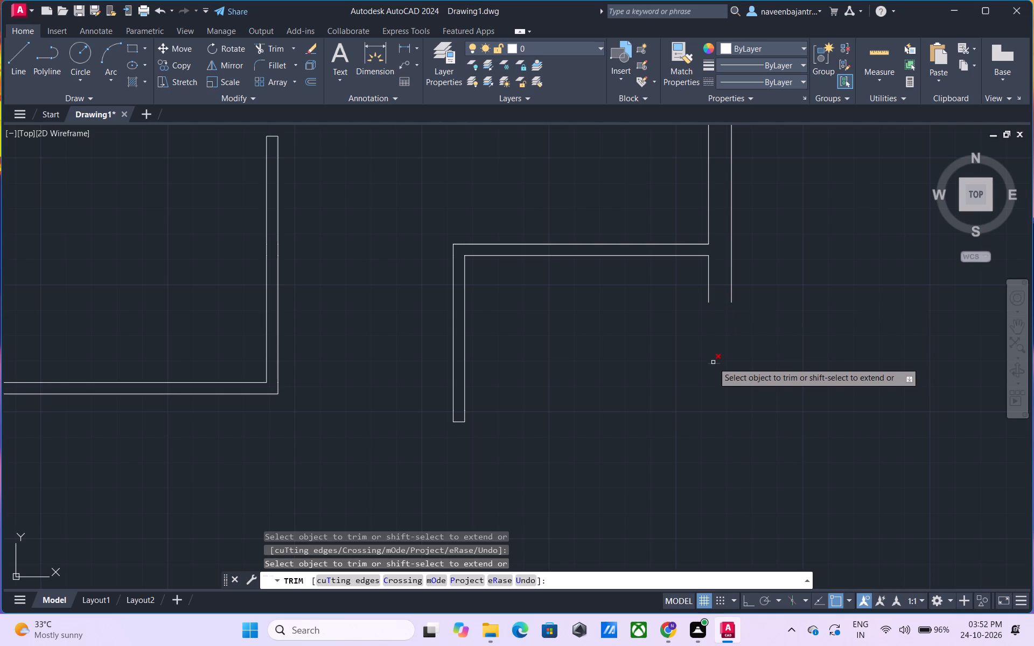
left_click(713, 362)
Trim away the entire L-shaped partition wall off the right exterior wall, including its end cap and the inner wall stub below it.
left_click(707, 298)
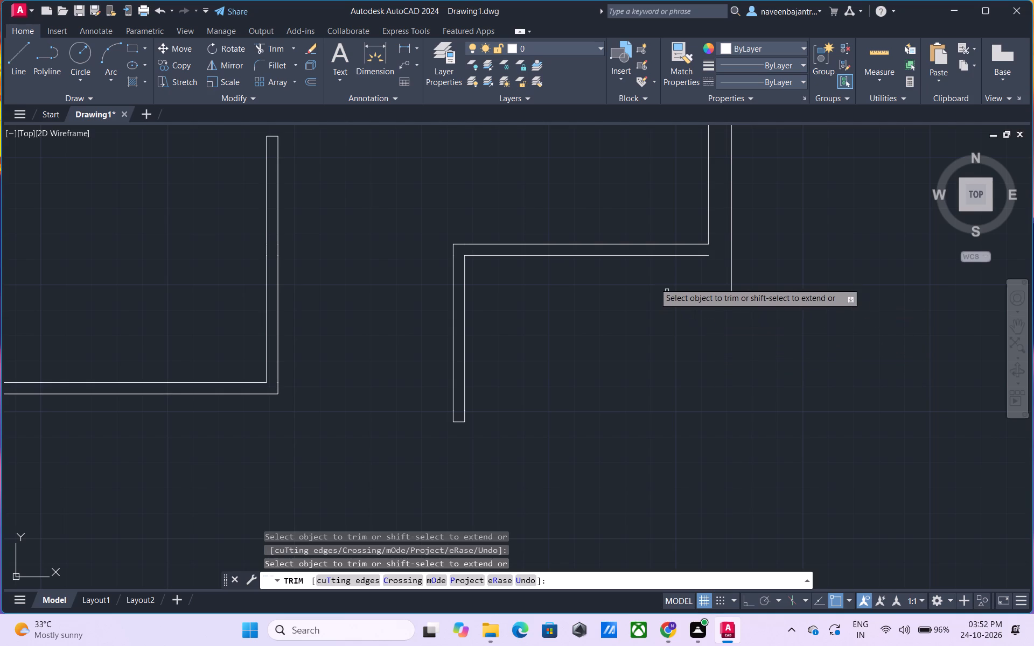
left_click(537, 257)
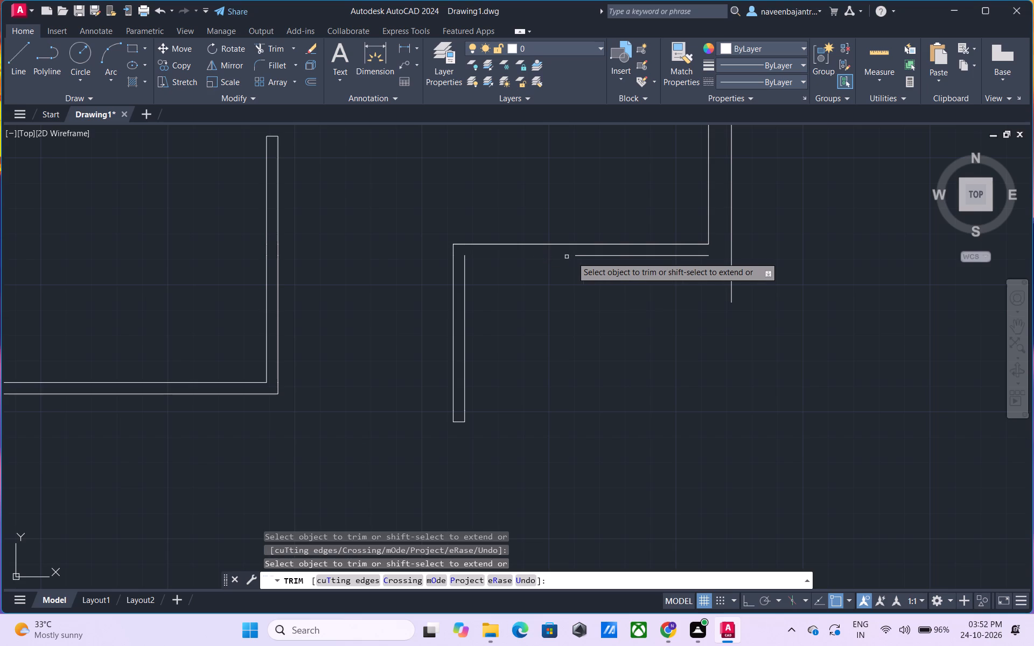
left_click(592, 257)
left_click(466, 314)
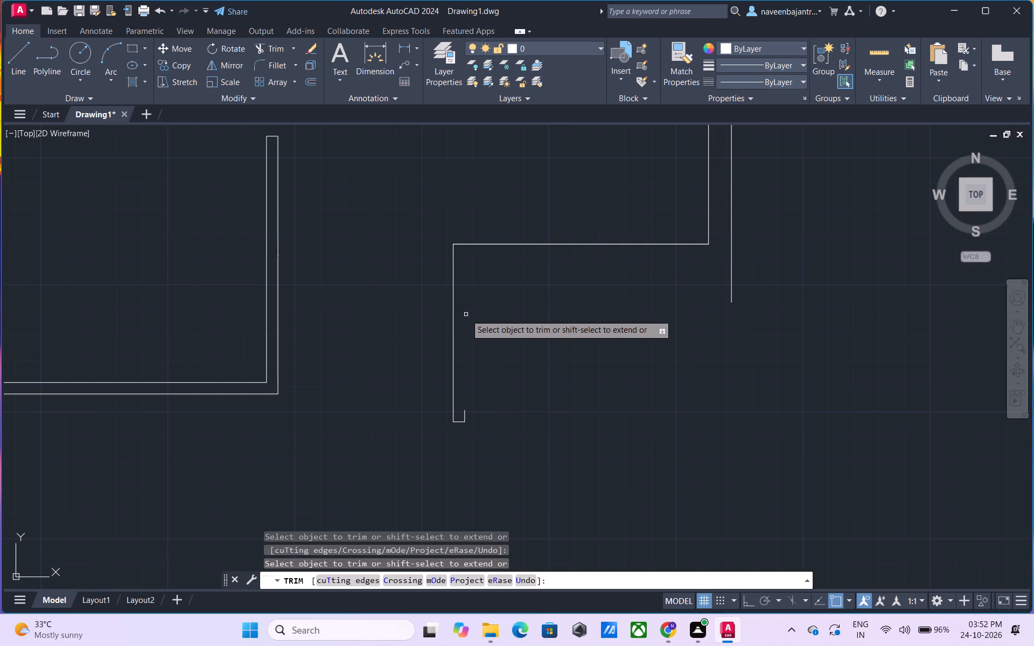
left_click(452, 396)
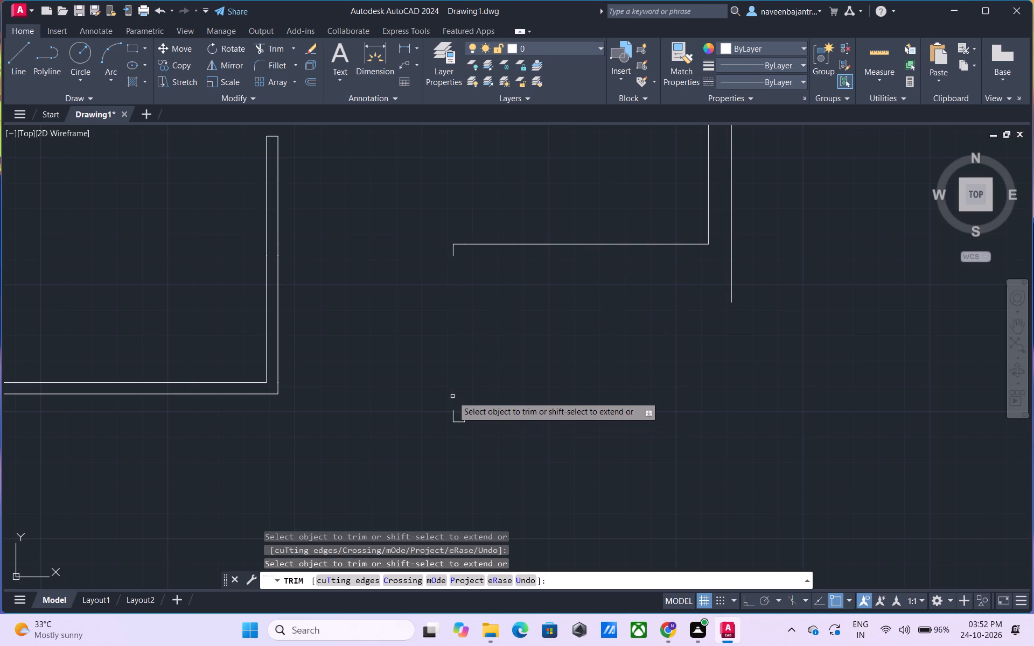
left_click(452, 410)
left_click(458, 422)
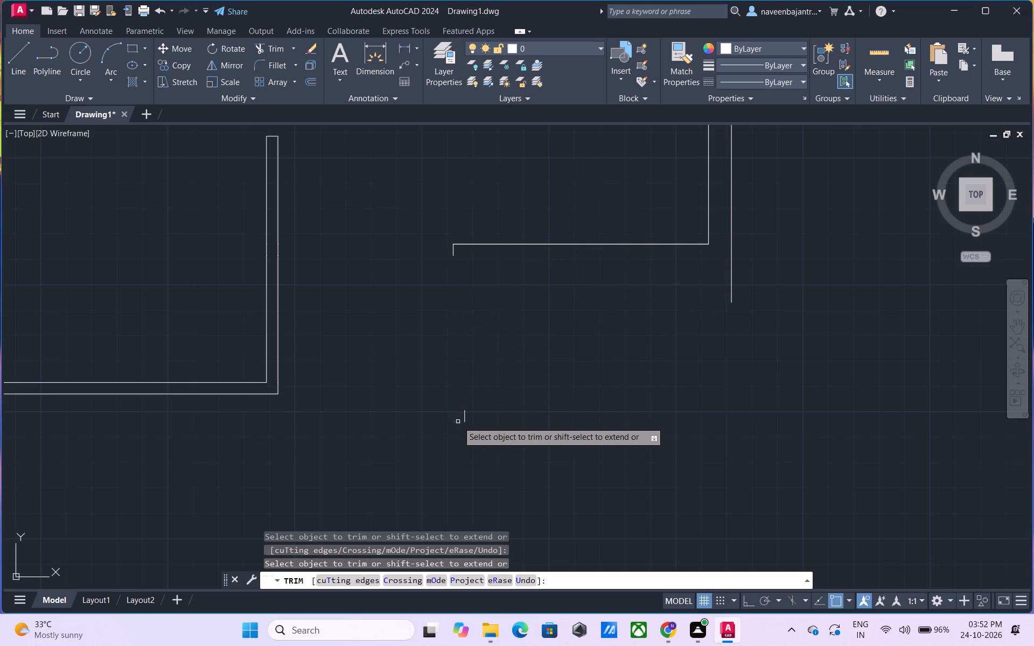
left_click(464, 418)
middle_click_drag(571, 333, 509, 509)
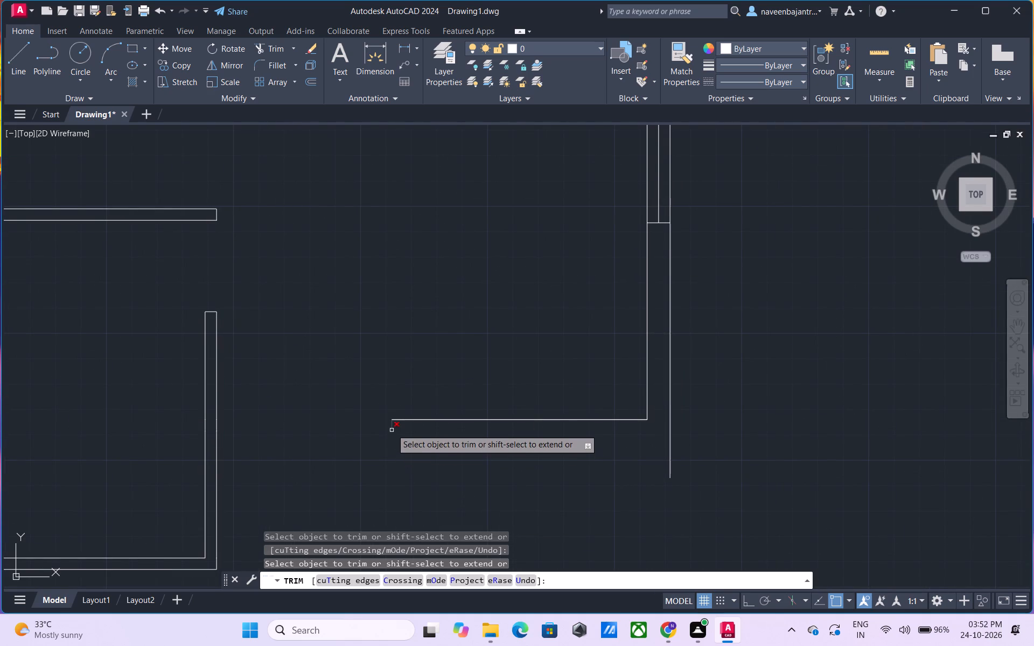
left_click(392, 429)
left_click(470, 420)
left_click(480, 419)
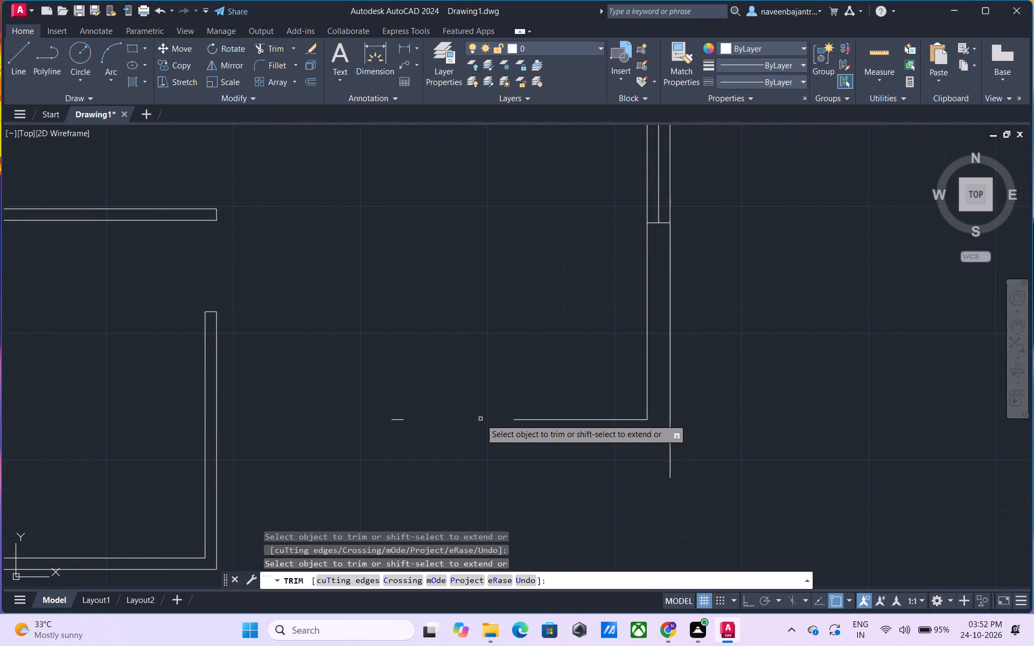
left_click(400, 420)
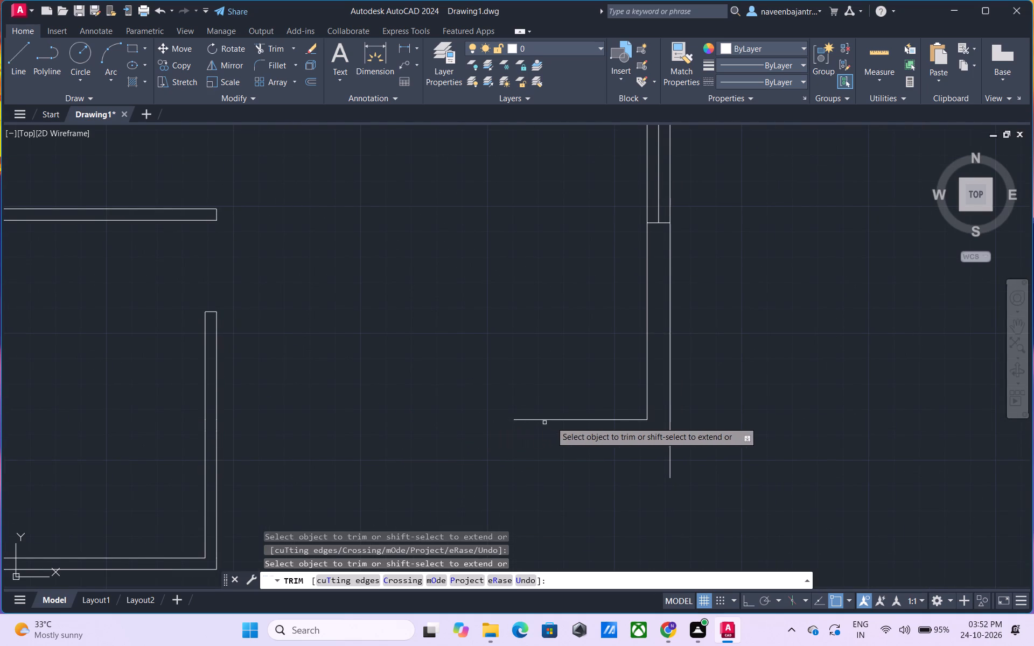
left_click(563, 419)
Trim away the top exterior wall lines on both sides of the top window, including the long inner line toward the left wall.
scroll(597, 427, "down", 2)
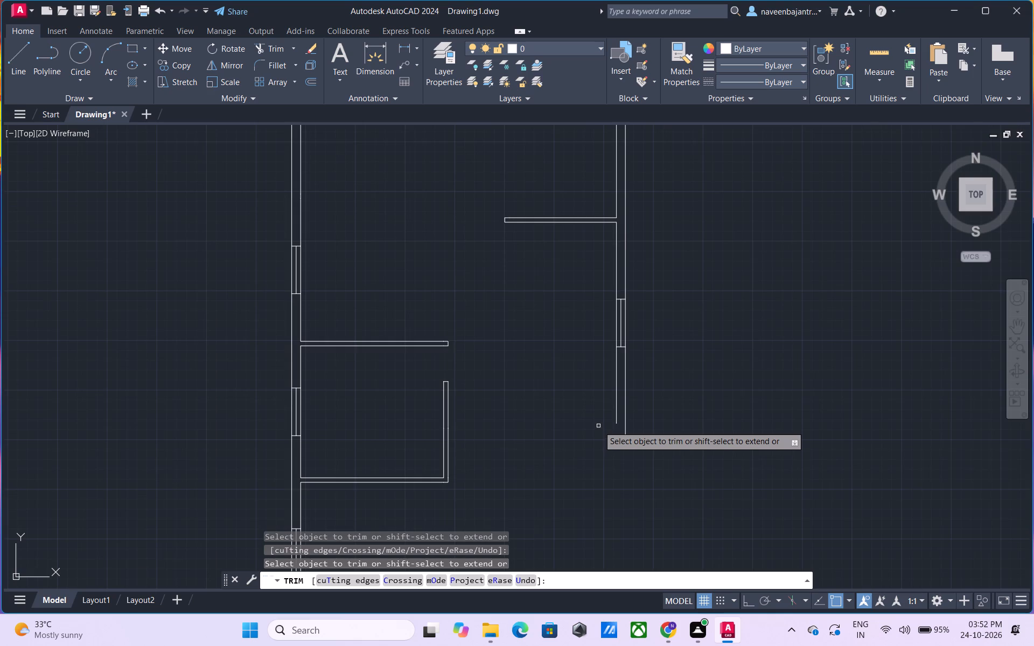
scroll(598, 426, "down", 1)
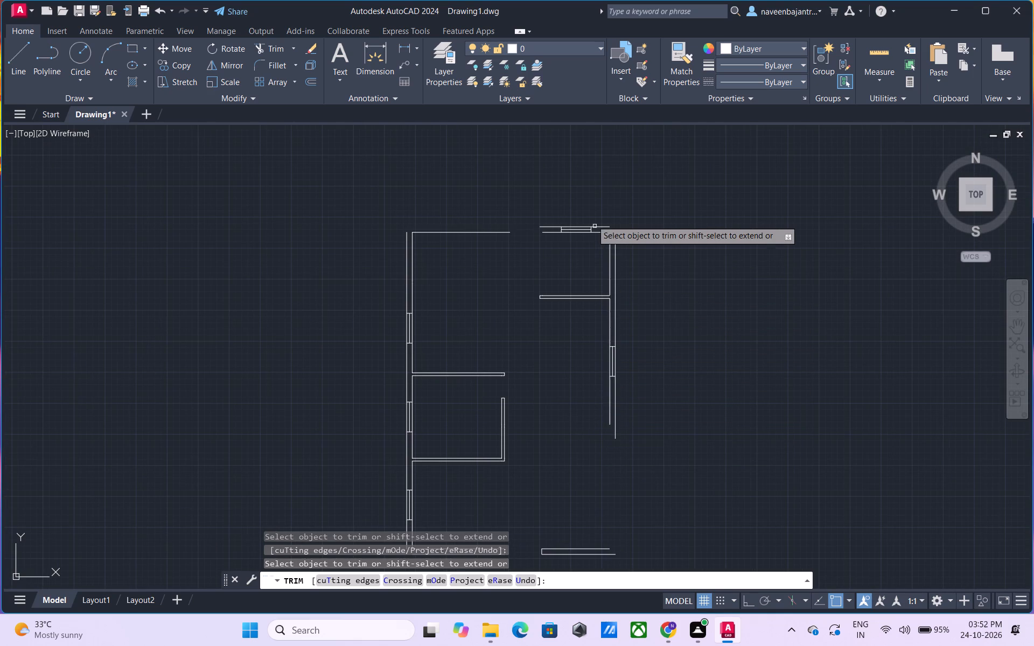
scroll(585, 209, "up", 2)
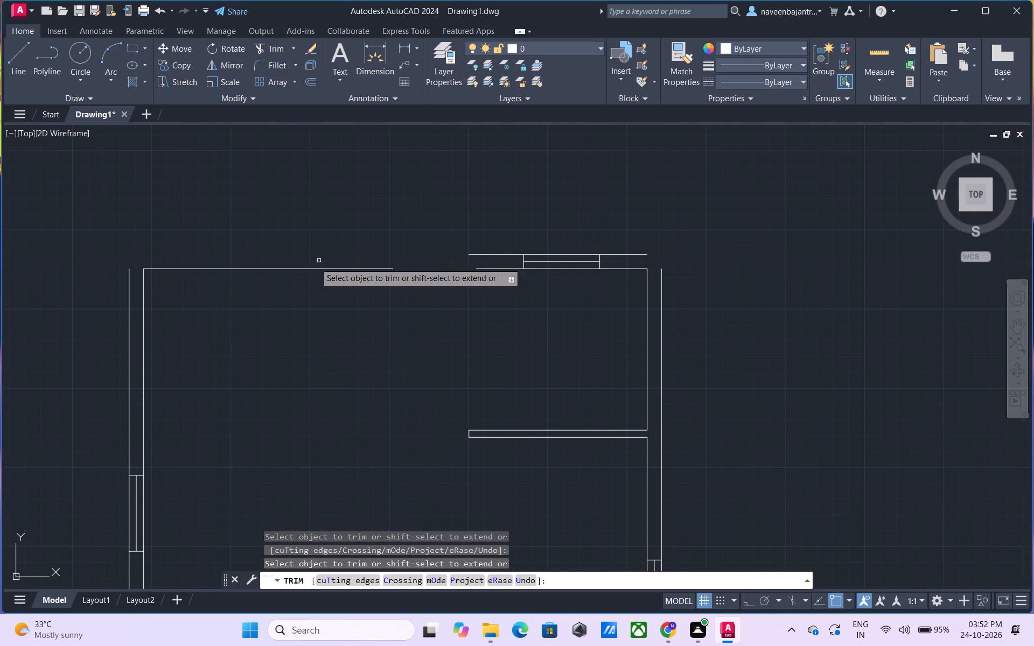
left_click(303, 269)
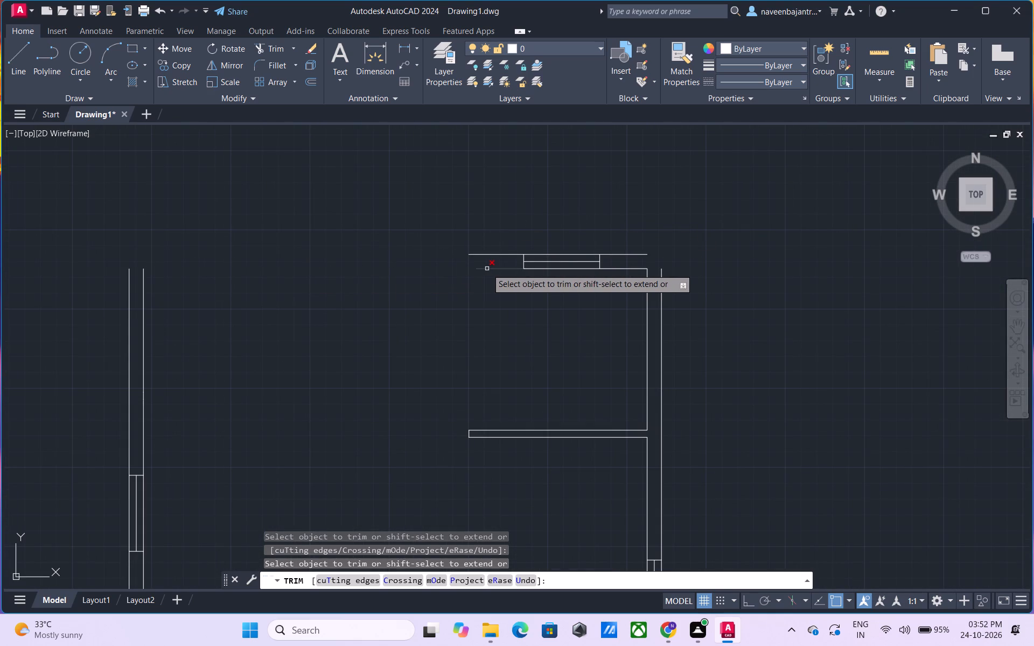
left_click(487, 269)
left_click(499, 253)
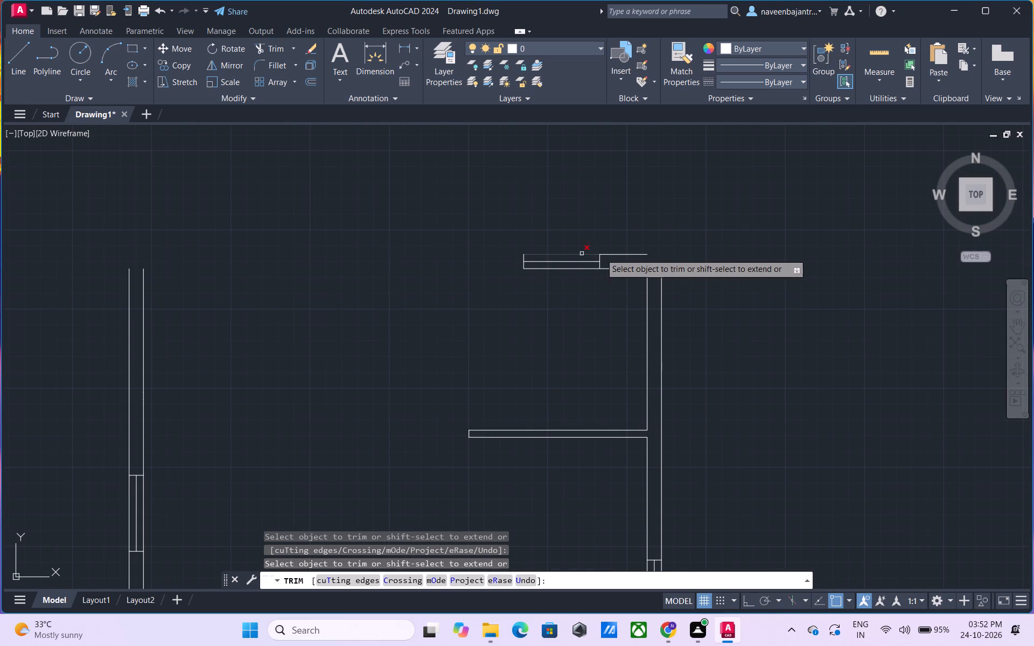
left_click(628, 254)
left_click(627, 268)
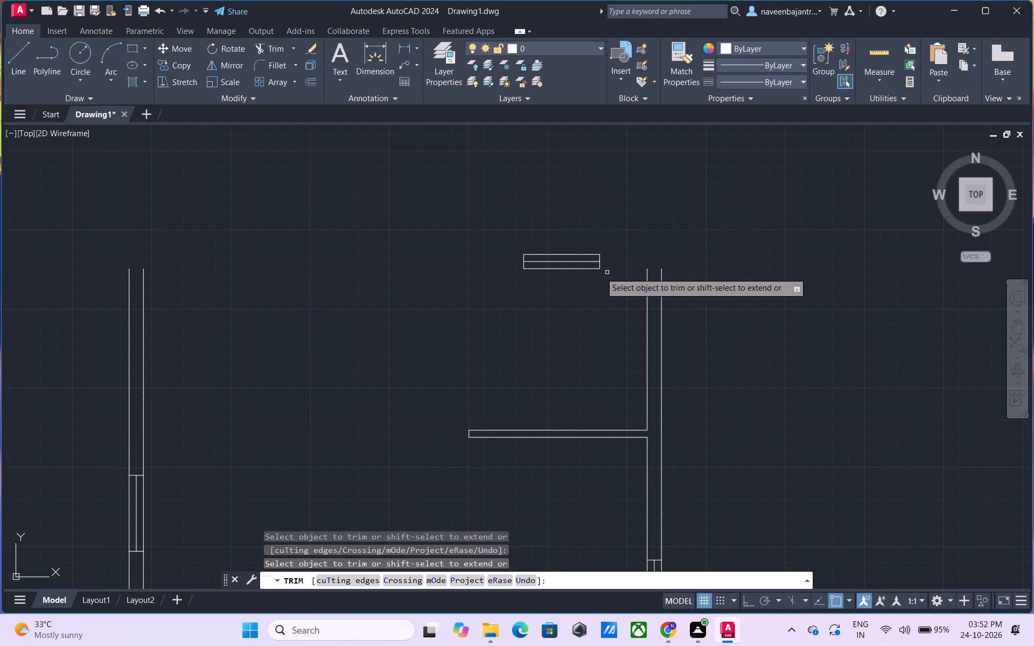
Trim away the entire top exterior wall window, including its end lines and centre line.
left_click(570, 269)
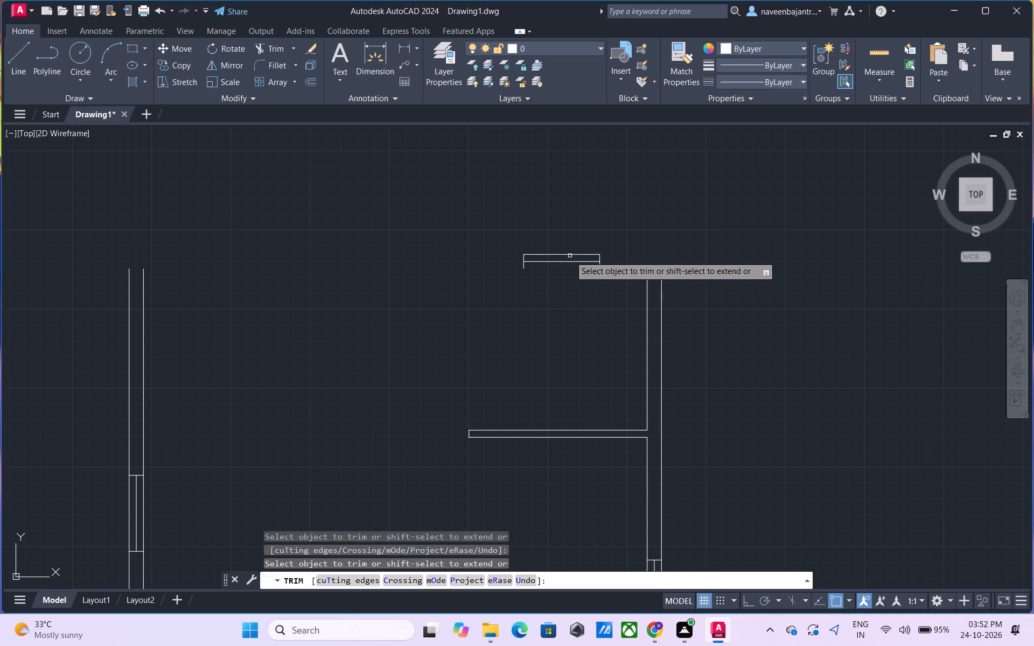
left_click(570, 256)
left_click(525, 255)
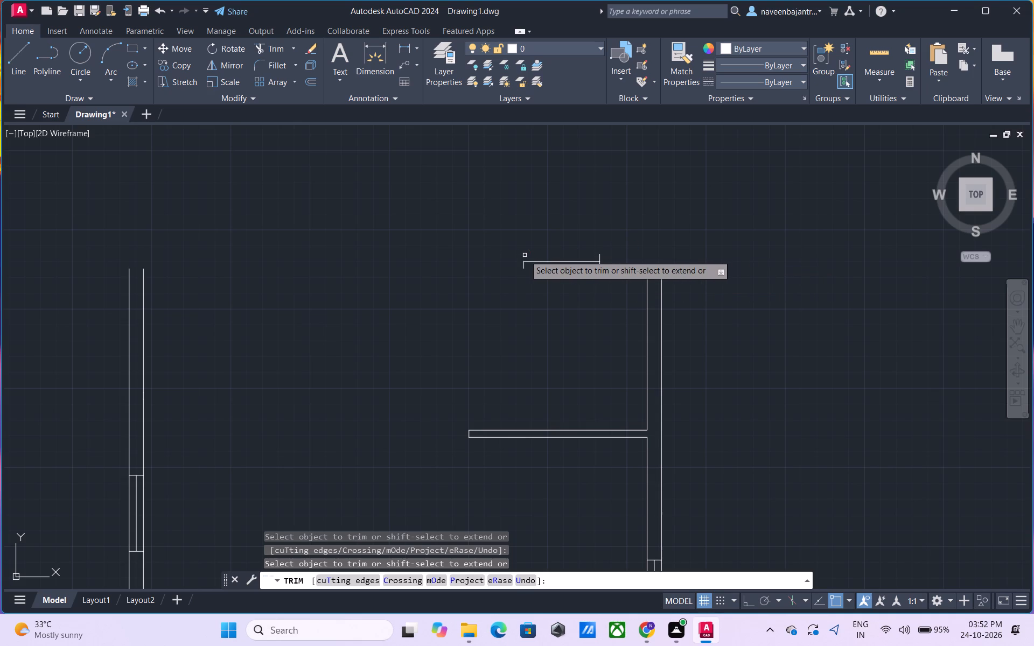
left_click(598, 268)
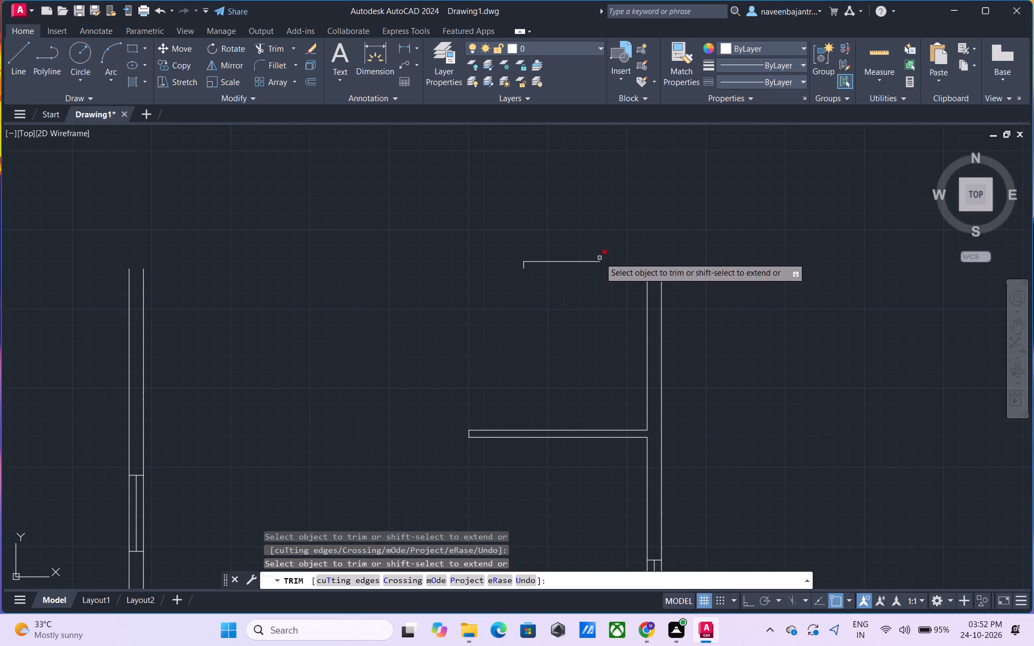
left_click(599, 257)
left_click(525, 268)
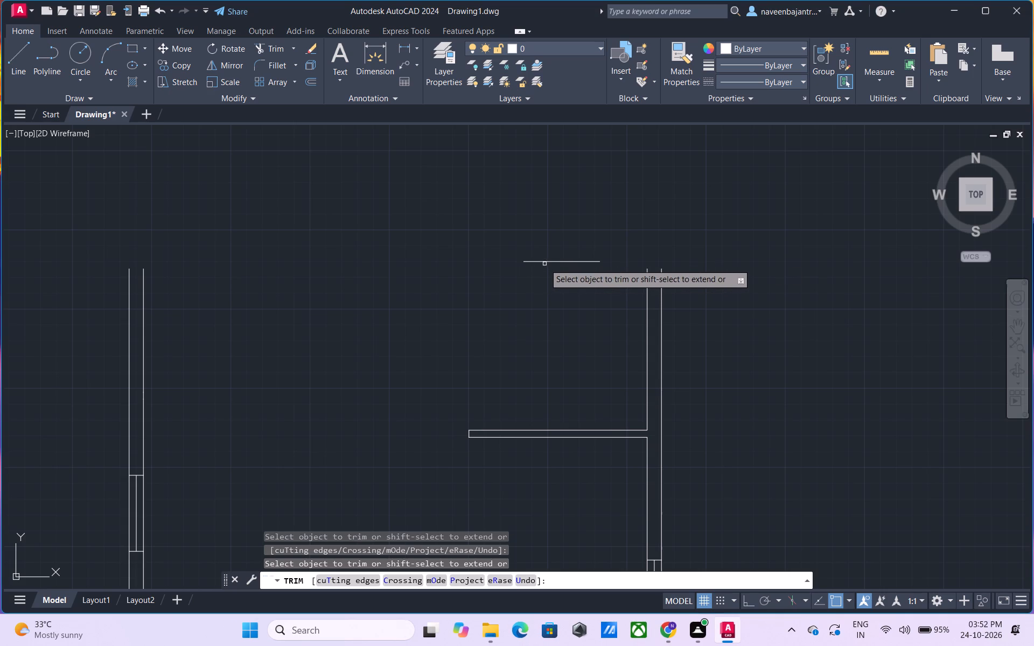
left_click(549, 262)
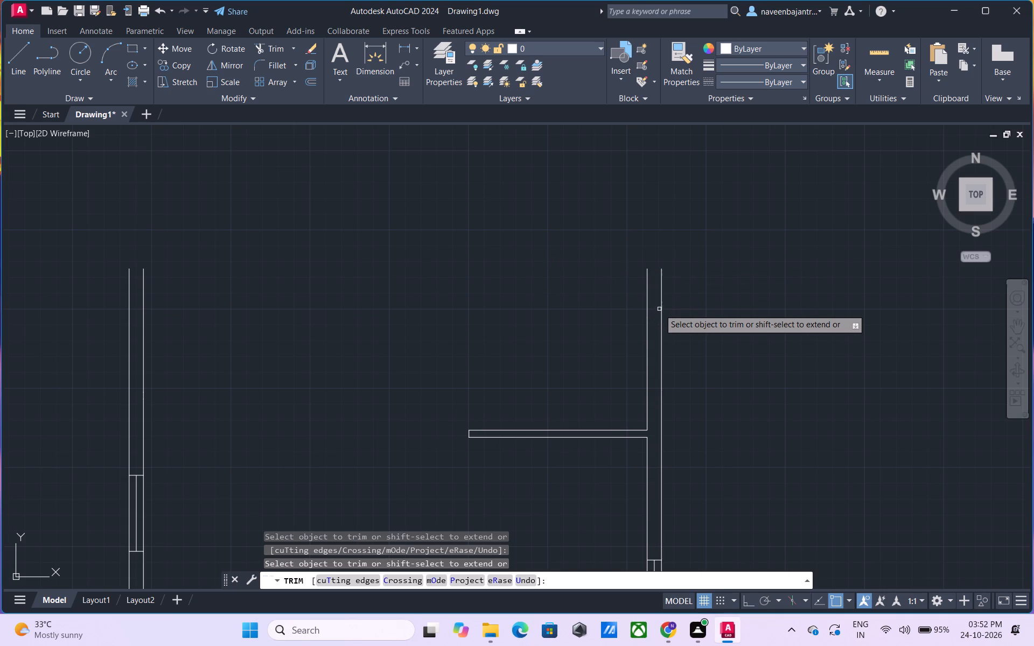
Trim the right exterior wall's outer line above its window and its inner line above the horizontal partition.
left_click(661, 311)
scroll(661, 311, "down", 2)
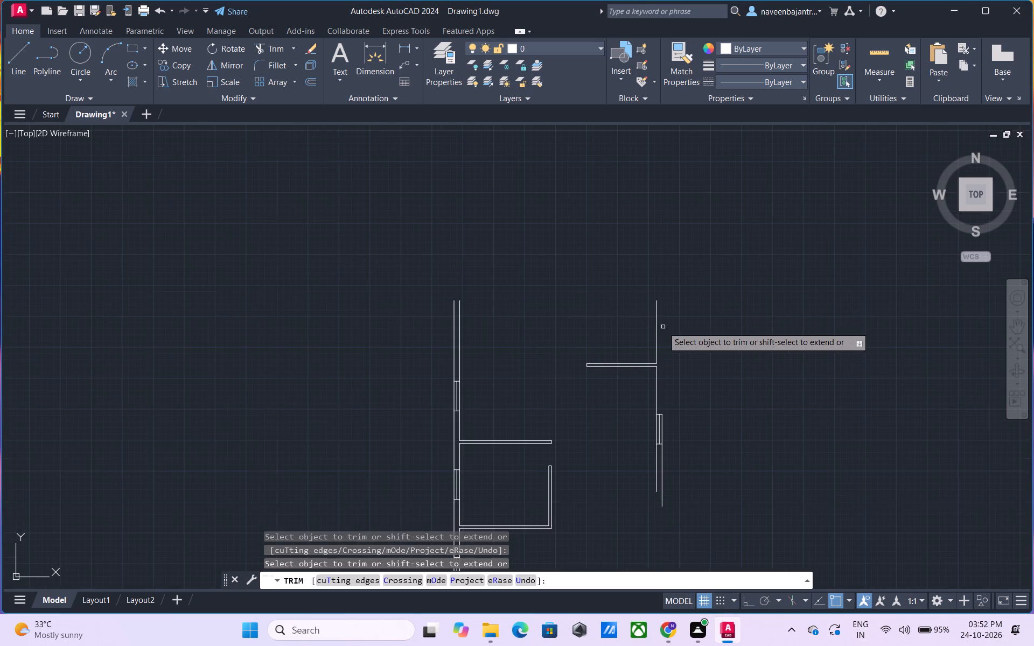
middle_click_drag(663, 327, 664, 296)
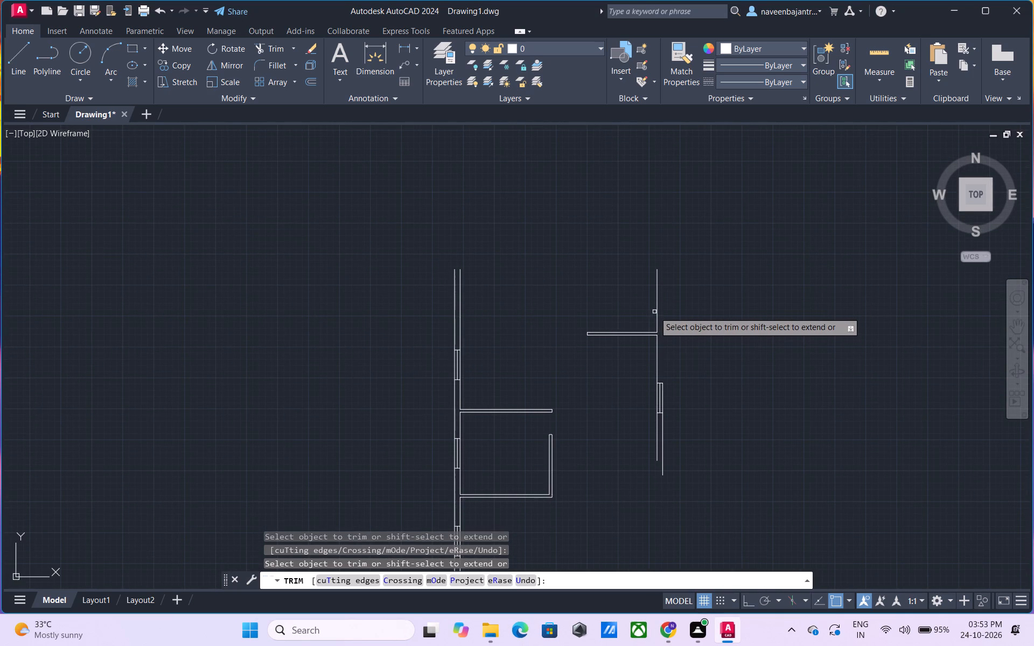
left_click(656, 311)
Trim away the horizontal partition off the right exterior wall, including its end cap and the inner wall line down to the window.
left_click(628, 333)
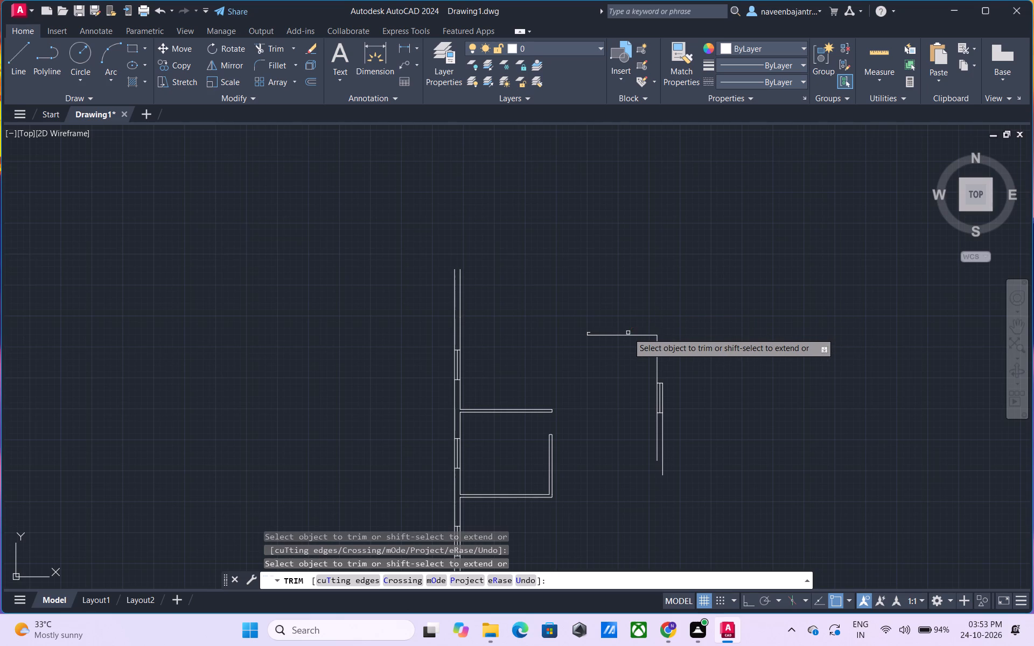
left_click(602, 333)
scroll(586, 342, "up", 3)
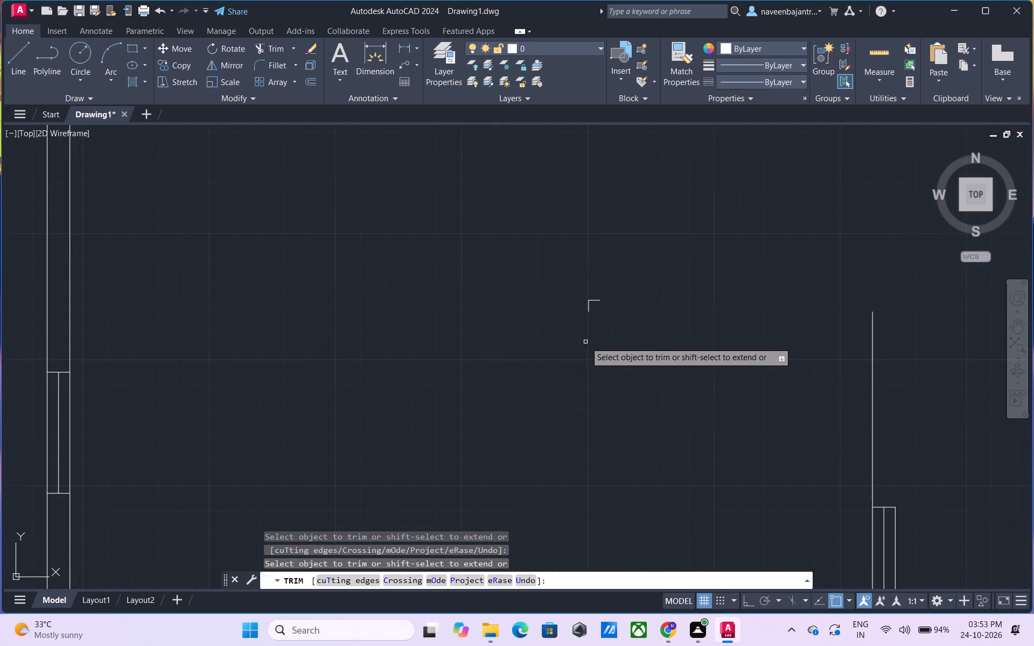
left_click(588, 308)
left_click(591, 302)
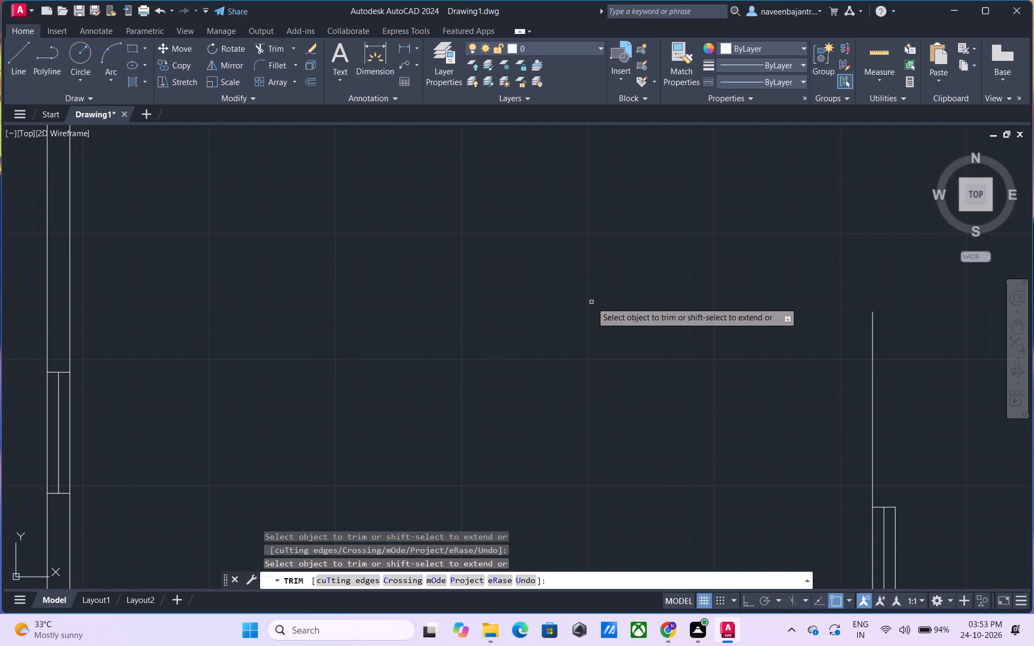
scroll(591, 302, "down", 2)
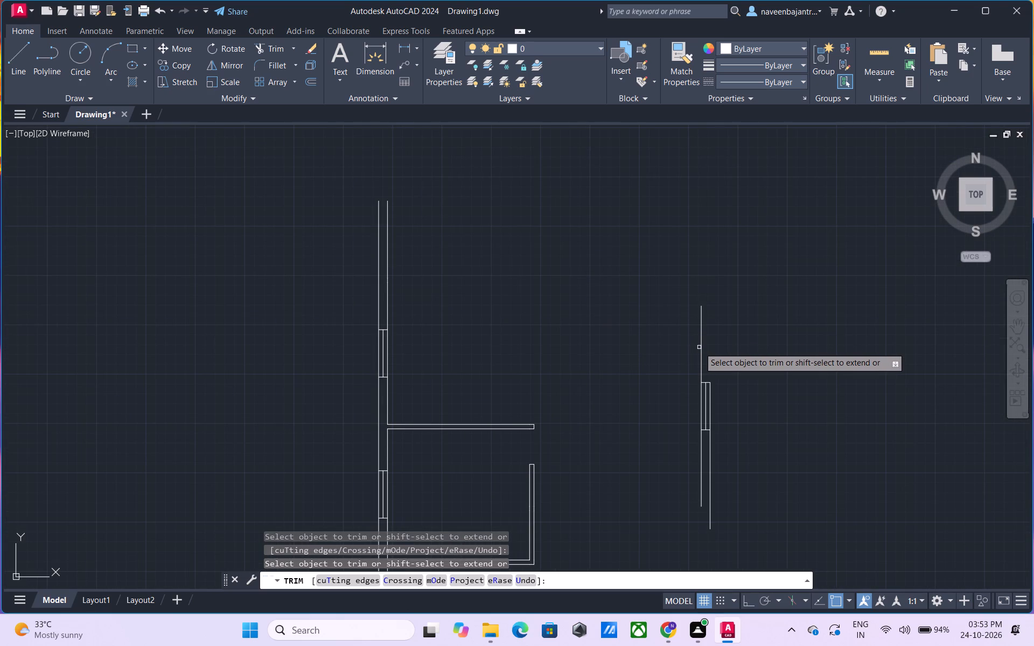
left_click(701, 350)
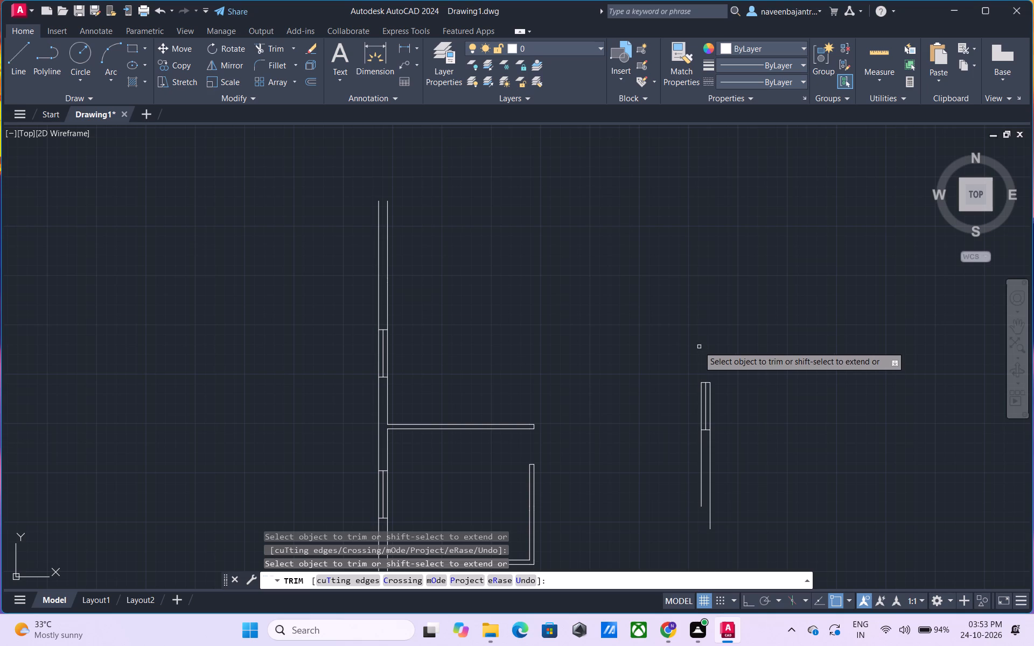
Trim away the left exterior wall's inner and outer lines above its uppermost window.
scroll(666, 333, "down", 1)
middle_click_drag(643, 350, 608, 287)
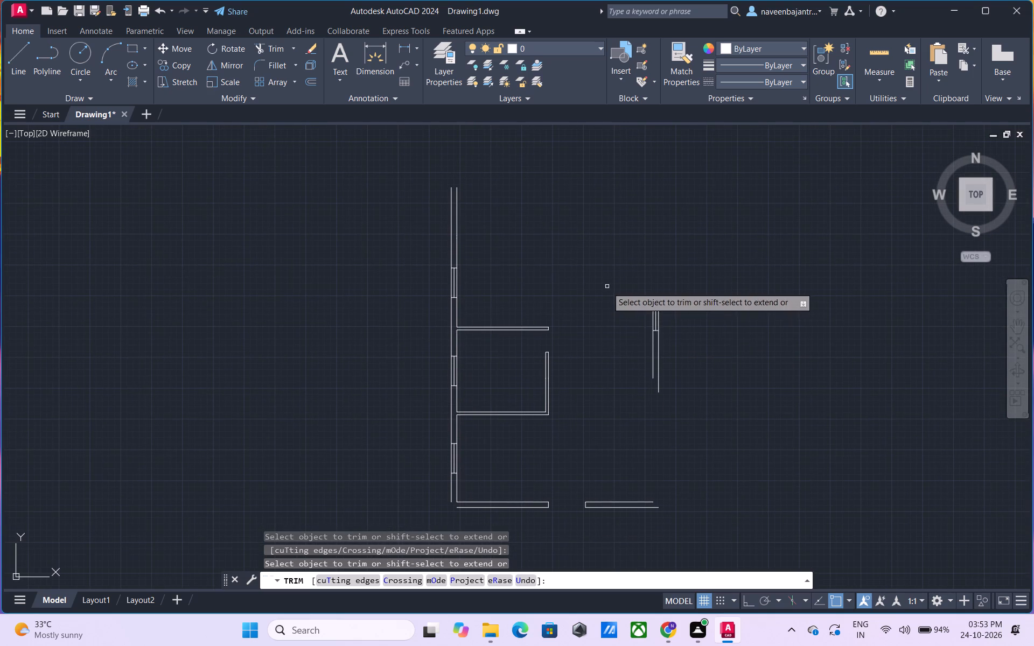
left_click(457, 210)
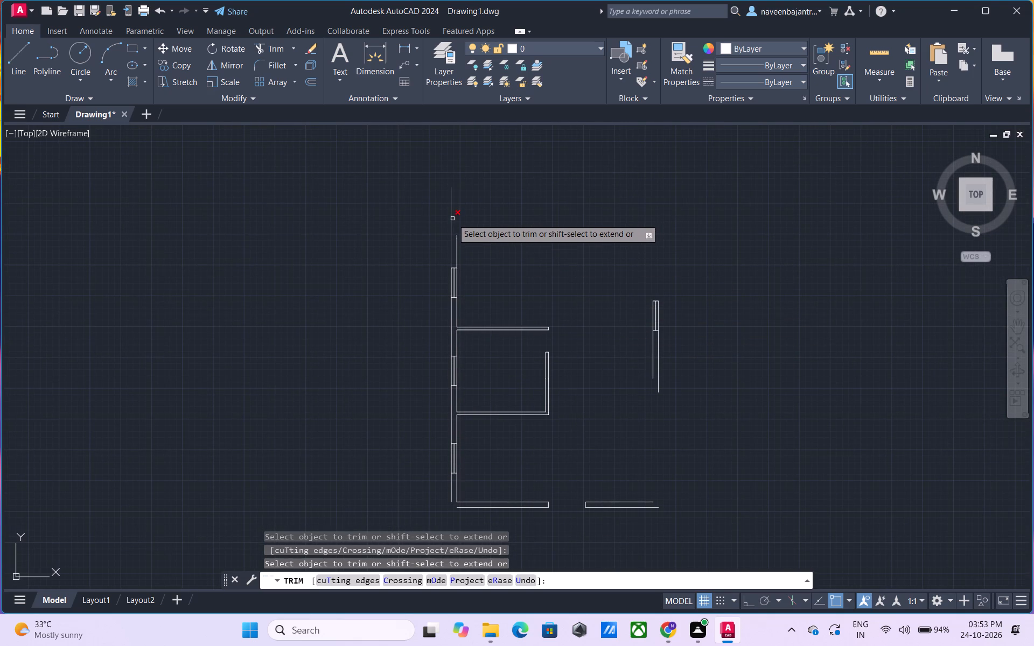
left_click(452, 219)
left_click(458, 236)
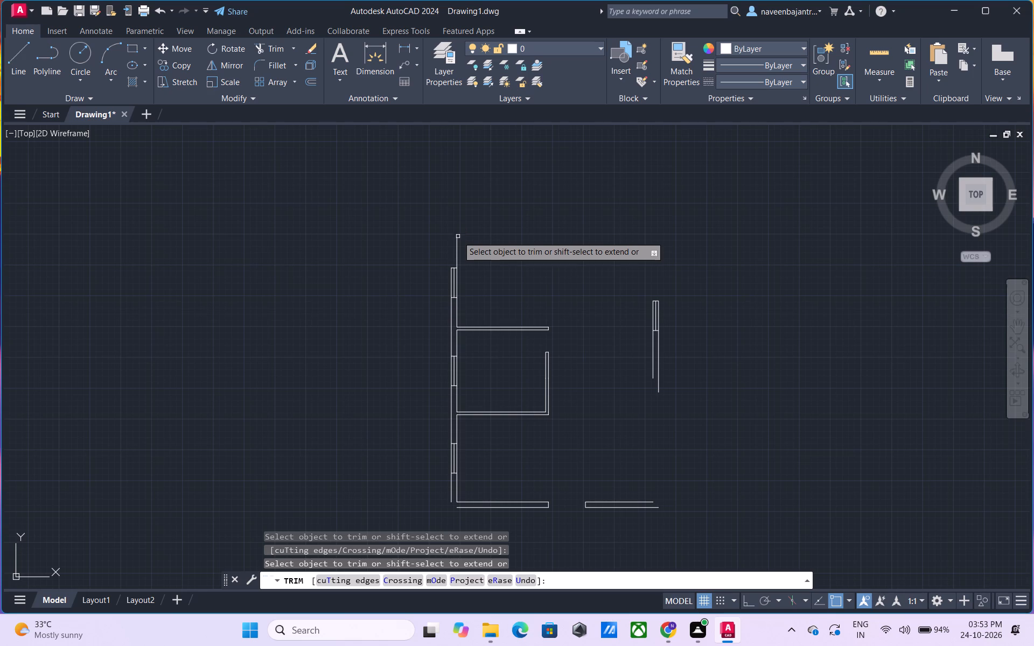
left_click(456, 246)
Trim away the left exterior wall's uppermost window, including its end lines and centre line.
scroll(453, 284, "up", 2)
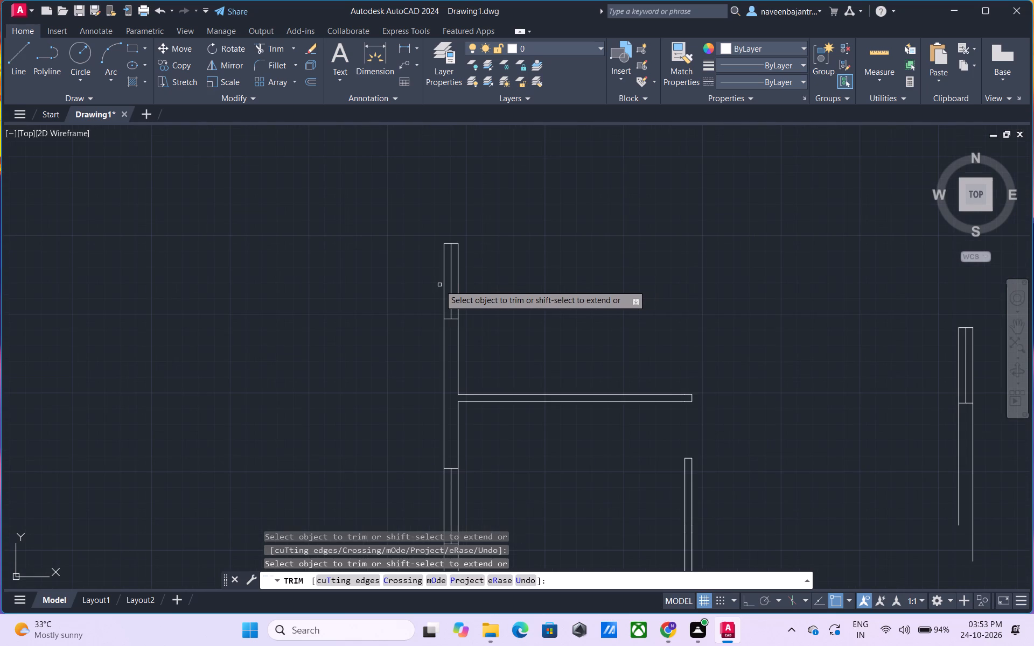
left_click(443, 277)
left_click(458, 272)
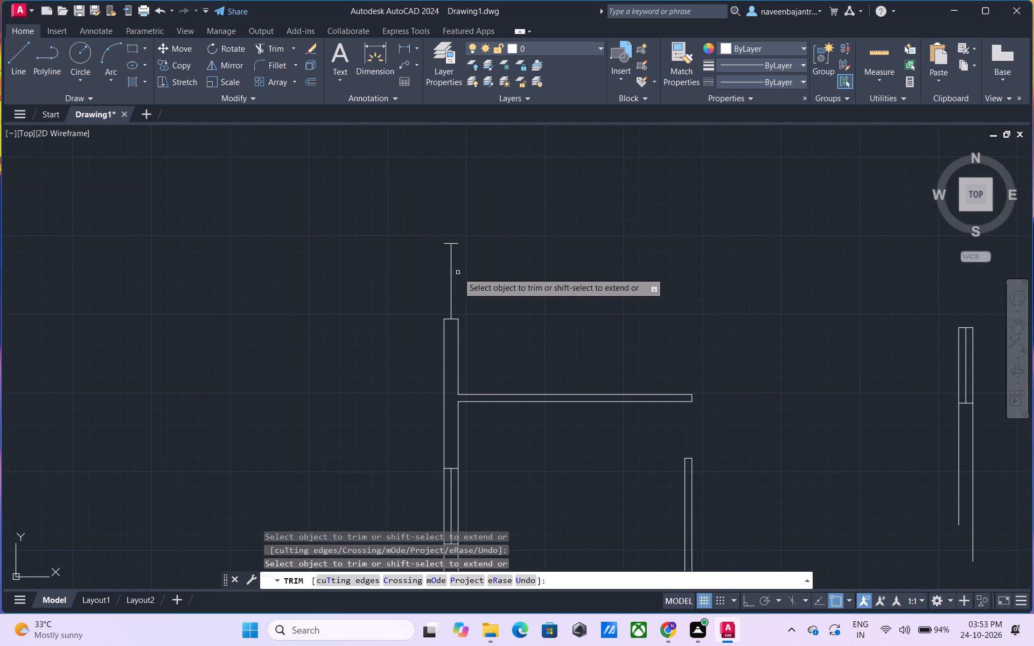
left_click(453, 320)
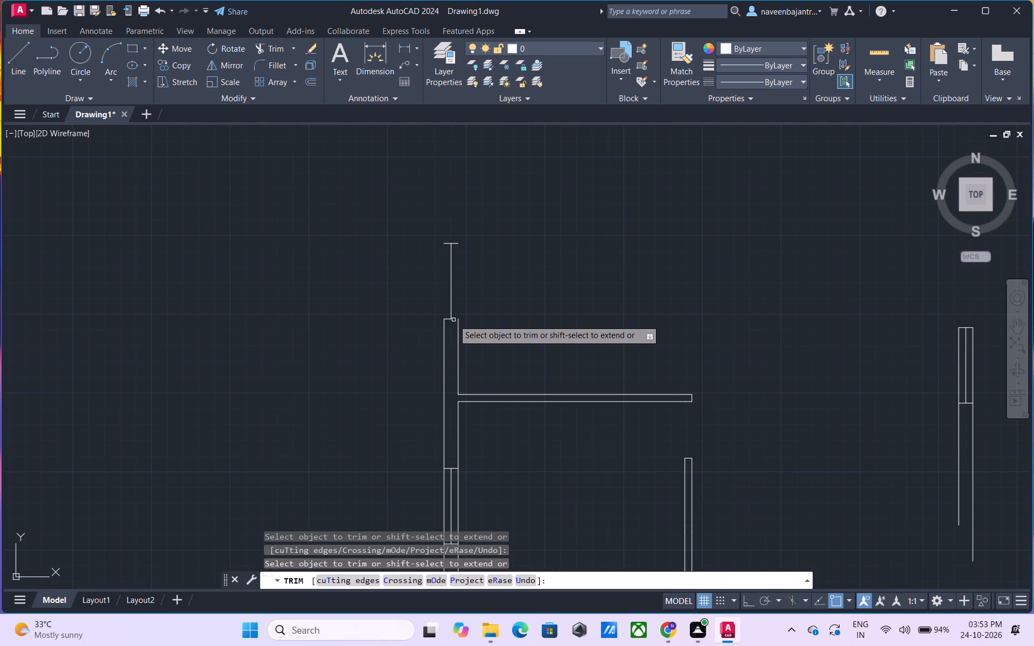
left_click(447, 319)
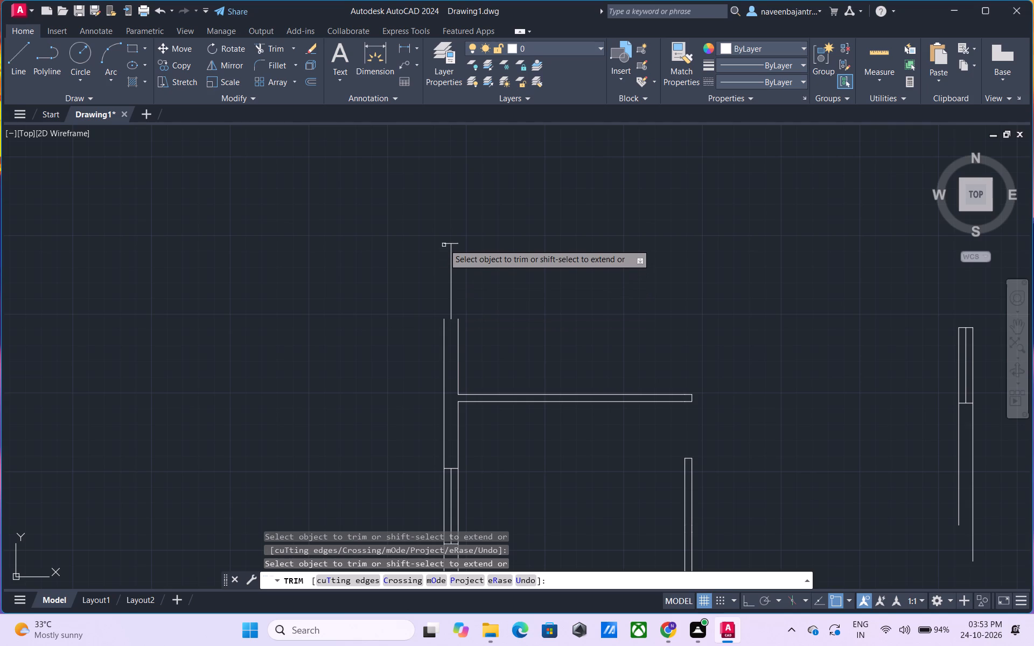
left_click(444, 243)
left_click(454, 242)
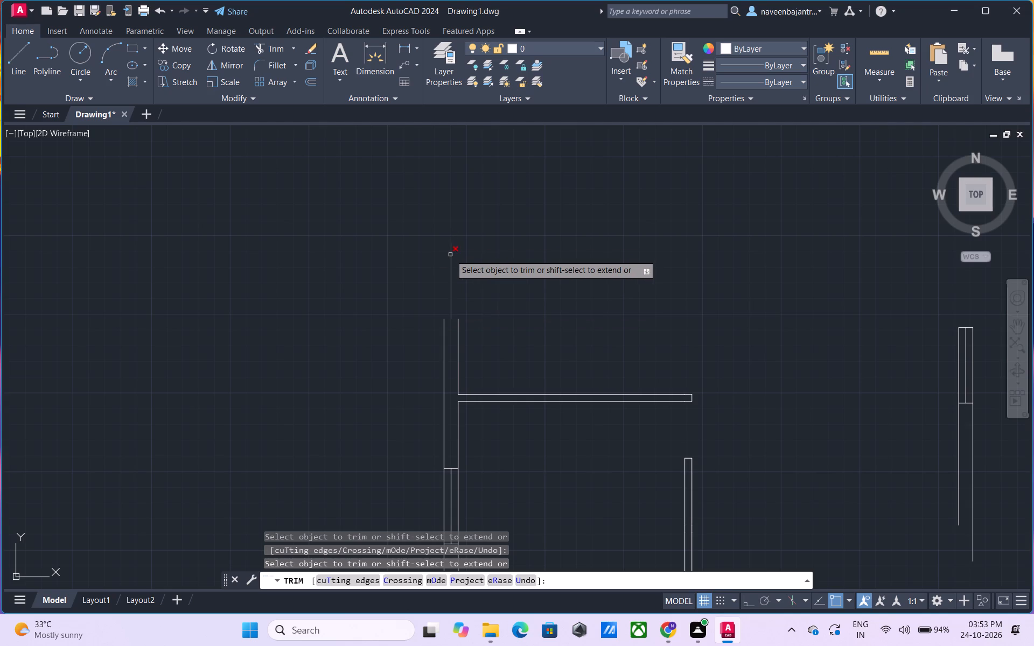
left_click(450, 255)
Trim the left exterior wall's inner line above the horizontal partition and its outer line down to the next window.
scroll(450, 255, "down", 1)
scroll(453, 345, "up", 2)
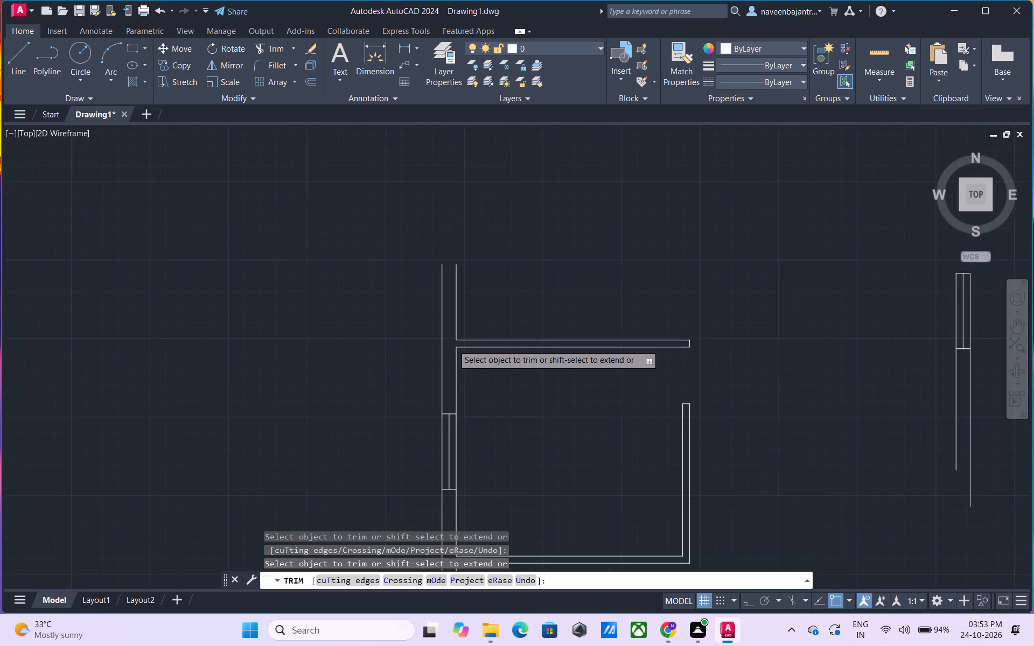
left_click(458, 327)
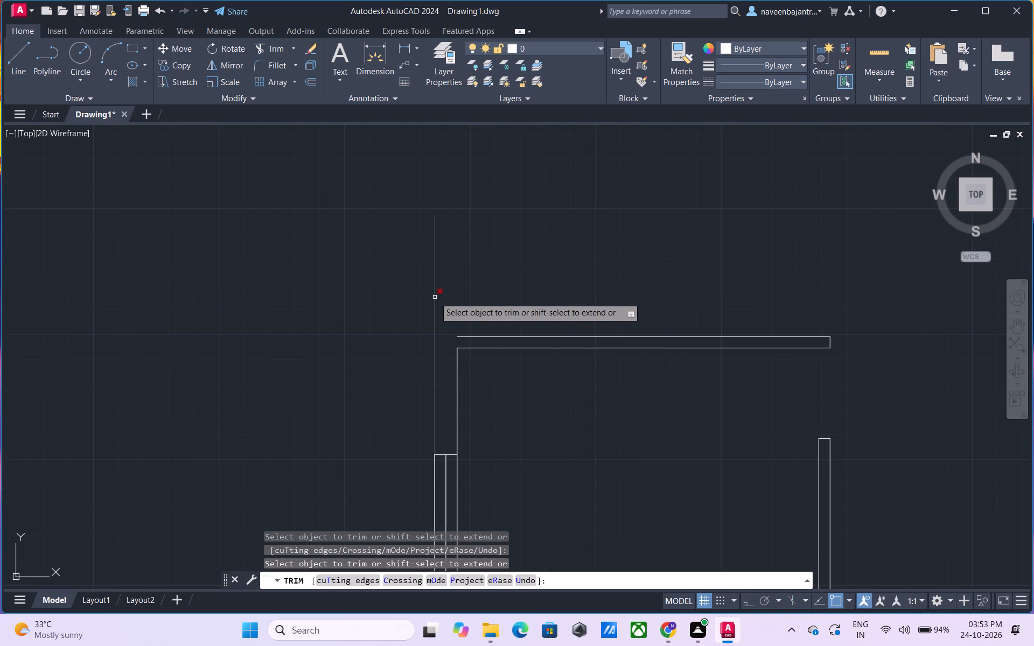
left_click(435, 297)
Trim away the horizontal partition off the left exterior wall, including its end cap and the inner wall stub below it.
left_click(511, 336)
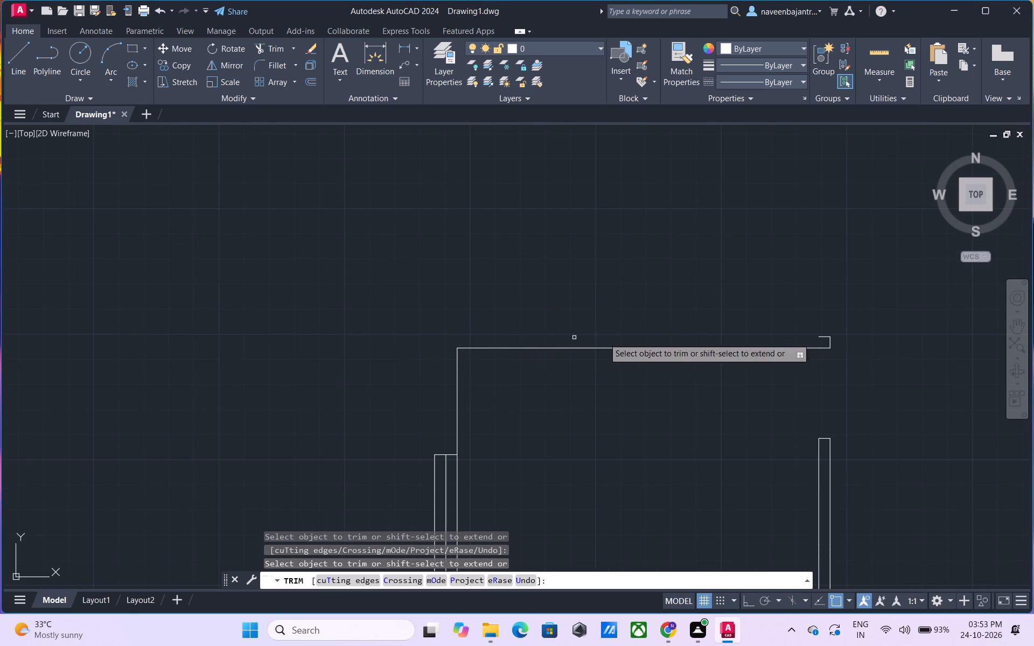
left_click(820, 335)
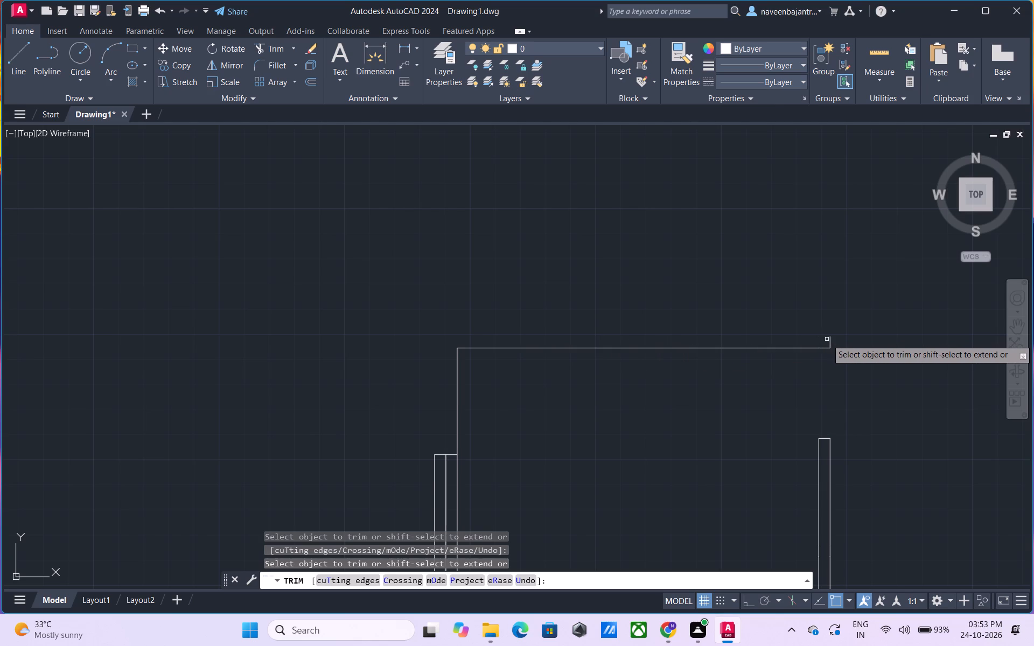
left_click(829, 340)
left_click(749, 347)
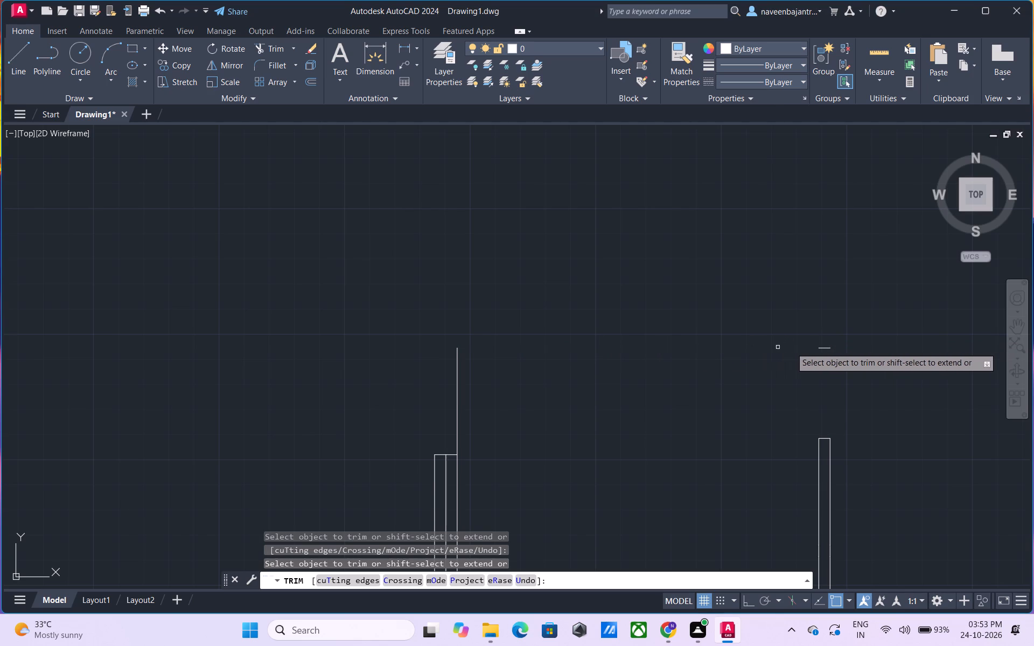
left_click(823, 347)
scroll(715, 345, "down", 2)
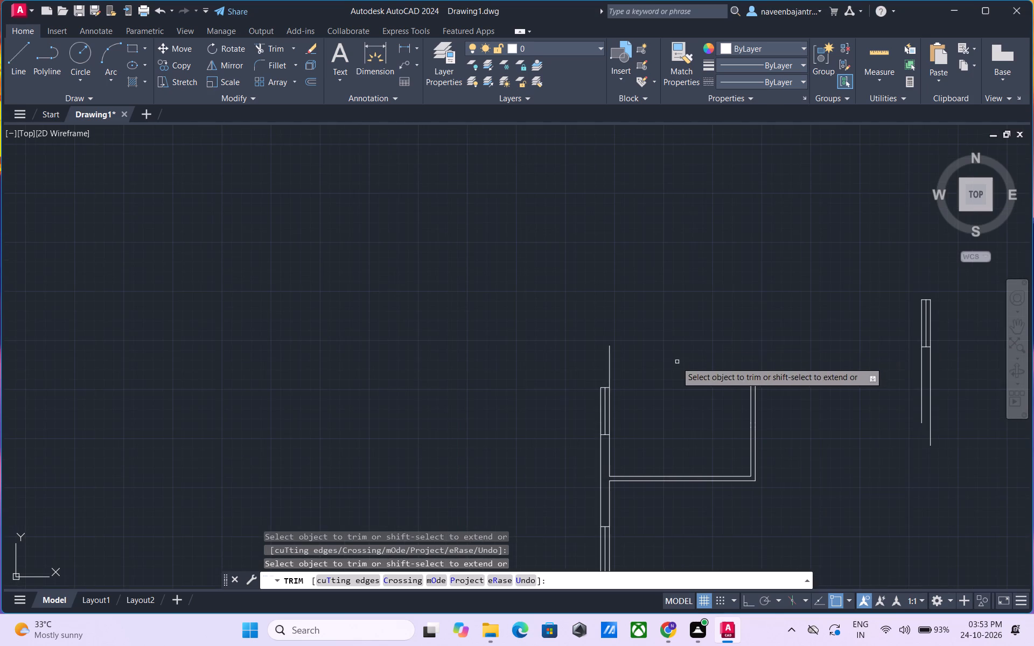
middle_click_drag(676, 362, 551, 253)
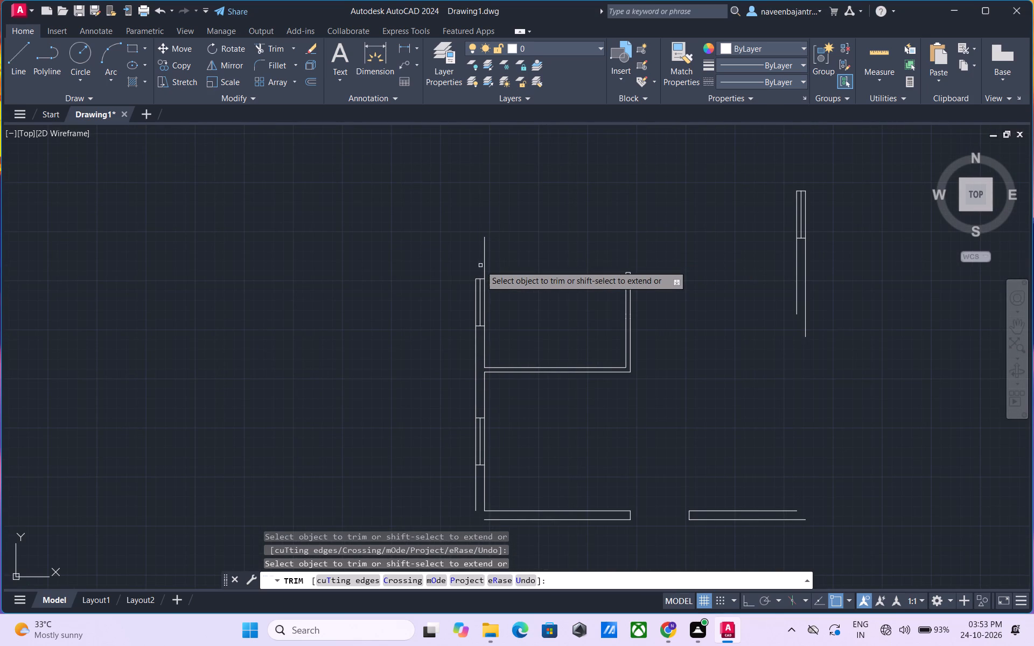
left_click(484, 259)
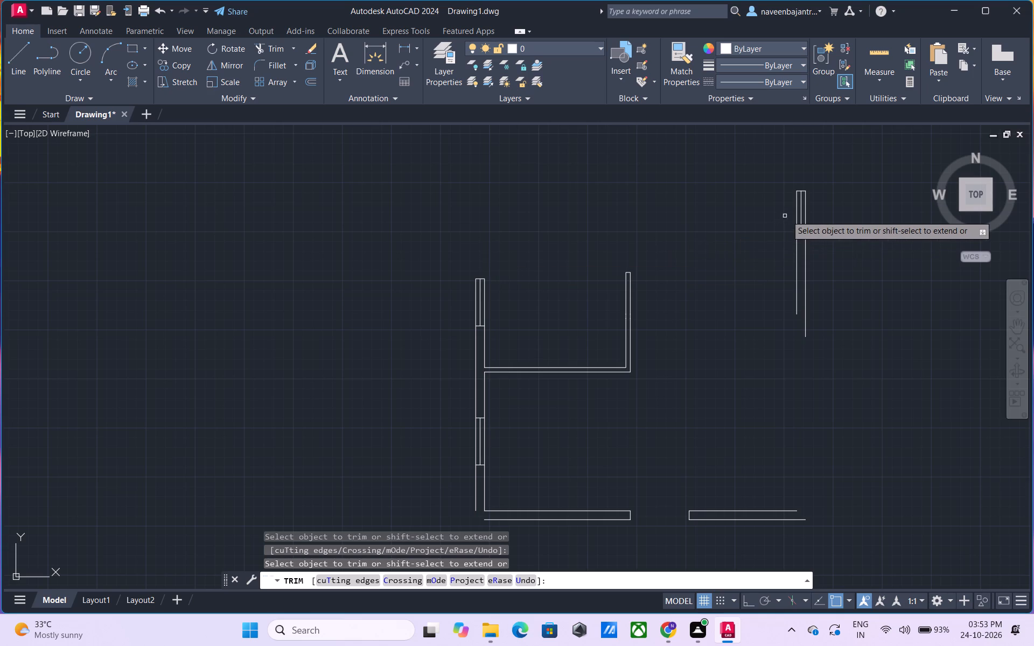
Trim away the right exterior wall's remaining window, including its end lines and centre line, and both wall lines below it.
left_click(797, 214)
left_click(805, 214)
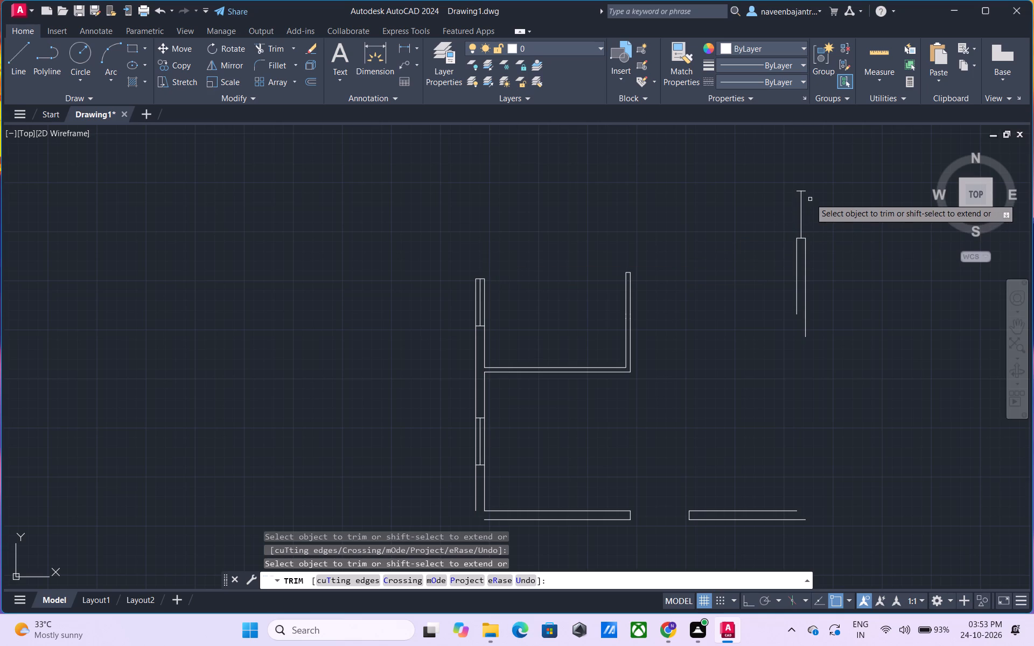
left_click(806, 191)
left_click(797, 190)
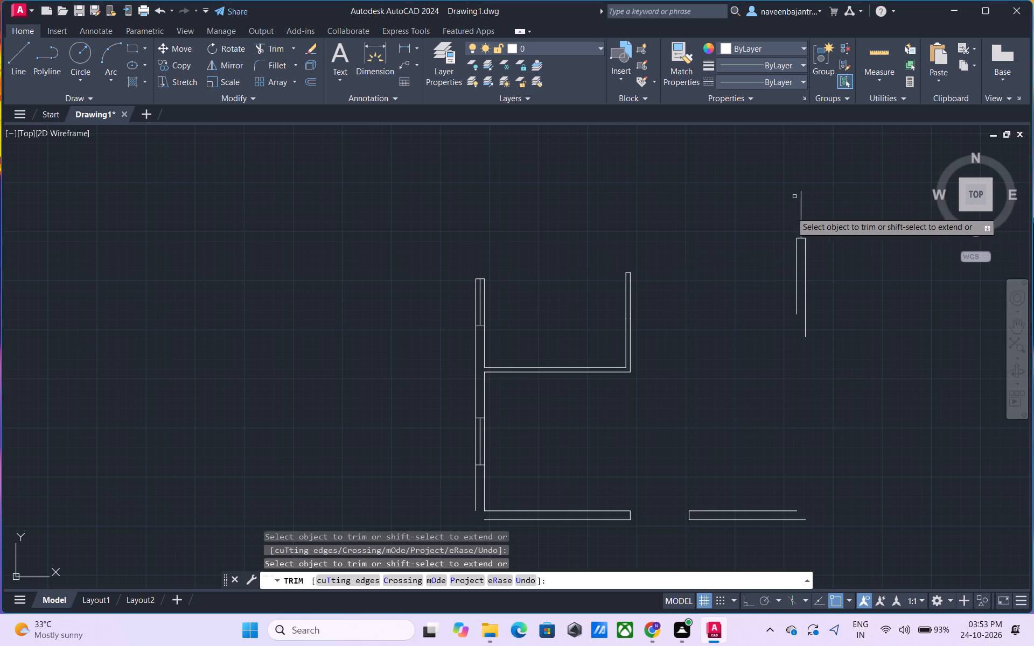
left_click(798, 238)
left_click(806, 238)
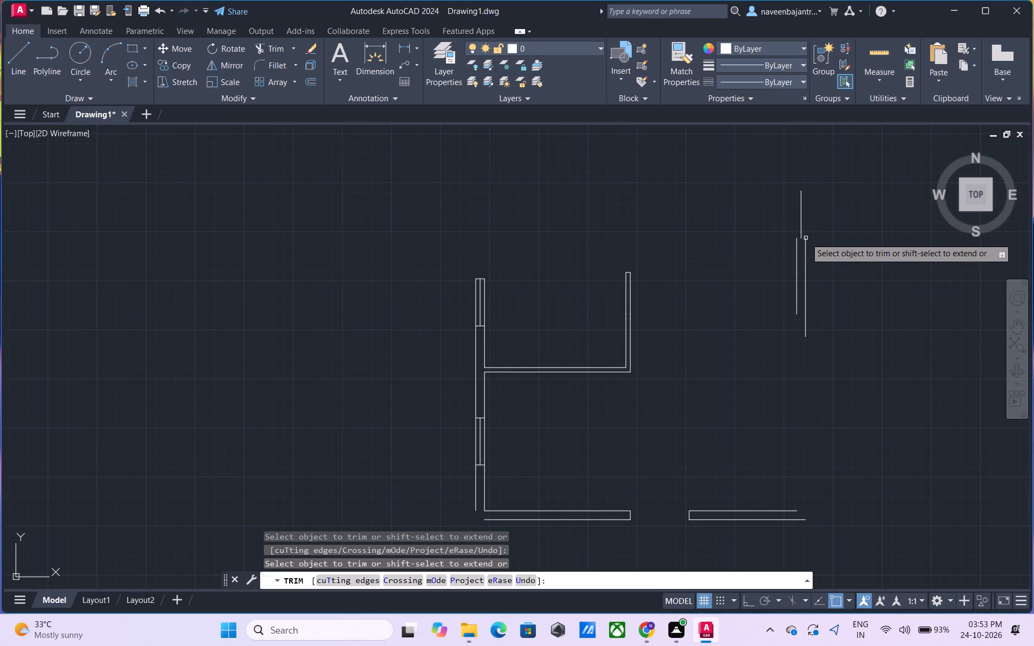
left_click(802, 226)
left_click(805, 257)
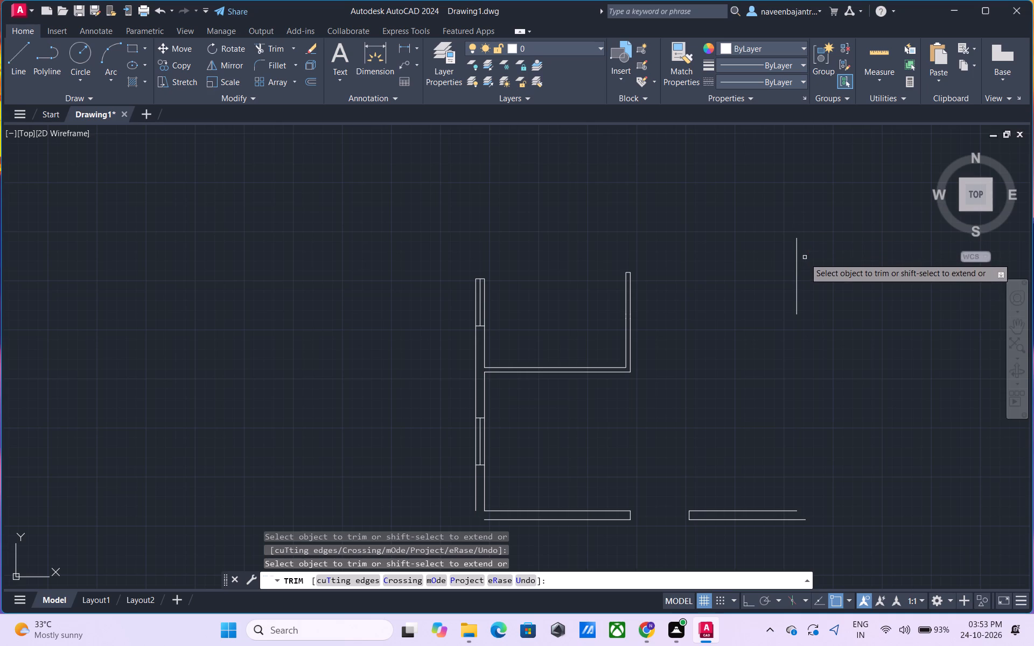
left_click(798, 271)
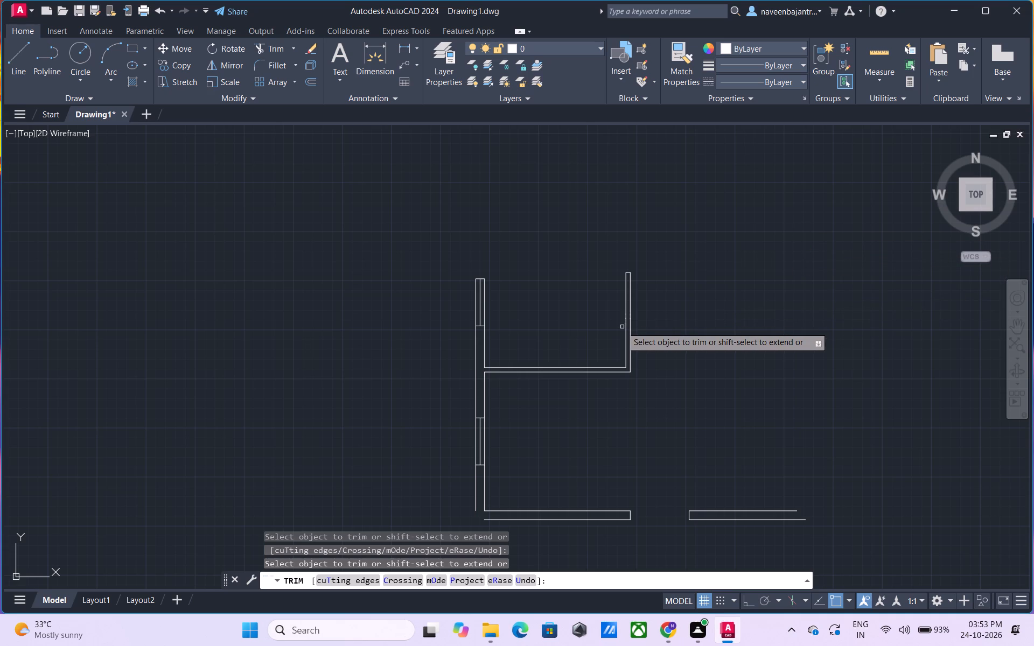
Trim away both lines of the vertical interior partition, along with its top end cap.
left_click(625, 326)
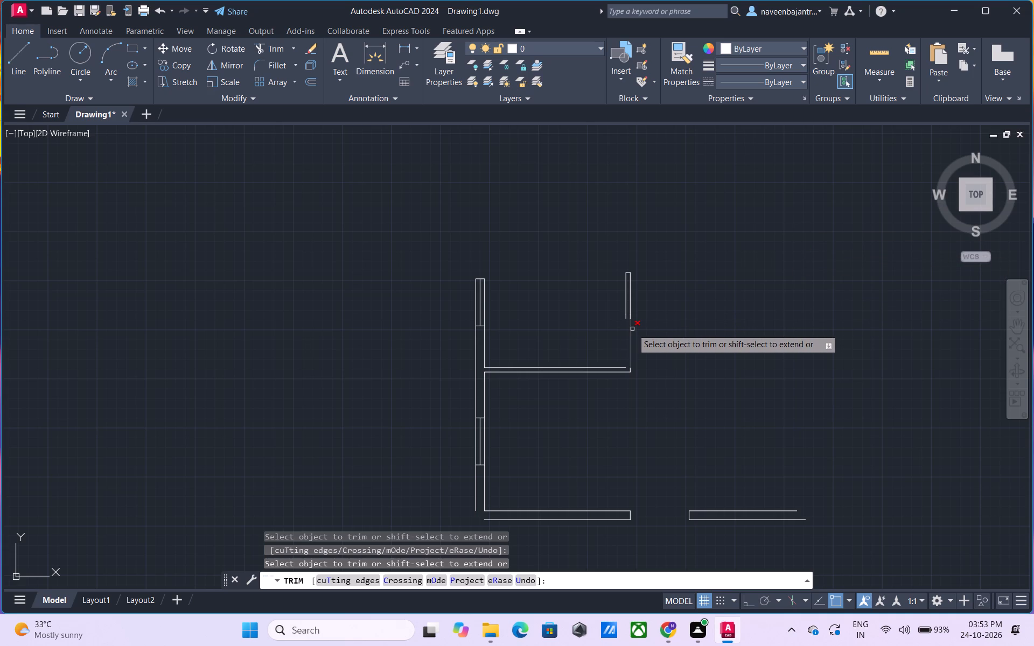
left_click(632, 329)
scroll(632, 329, "up", 2)
left_click(624, 297)
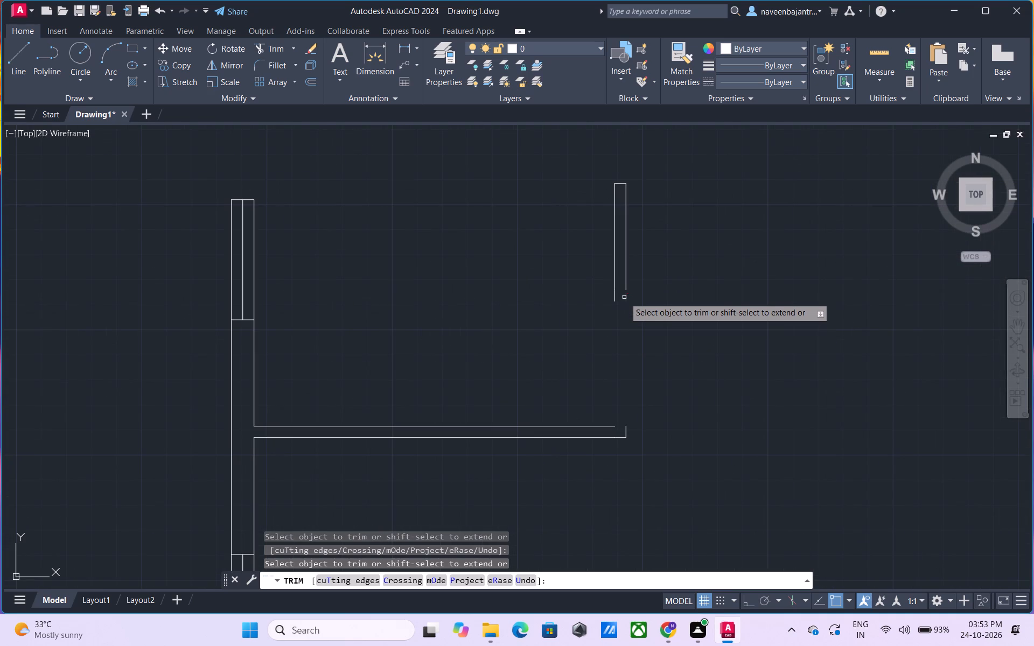
left_click(615, 300)
left_click(614, 284)
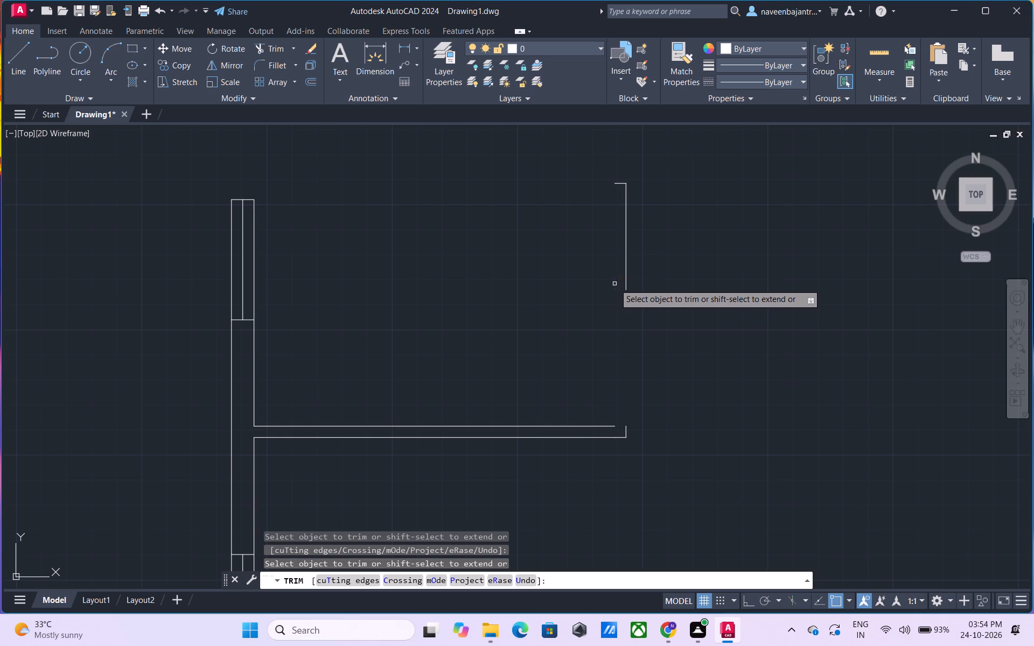
left_click(626, 251)
left_click(620, 185)
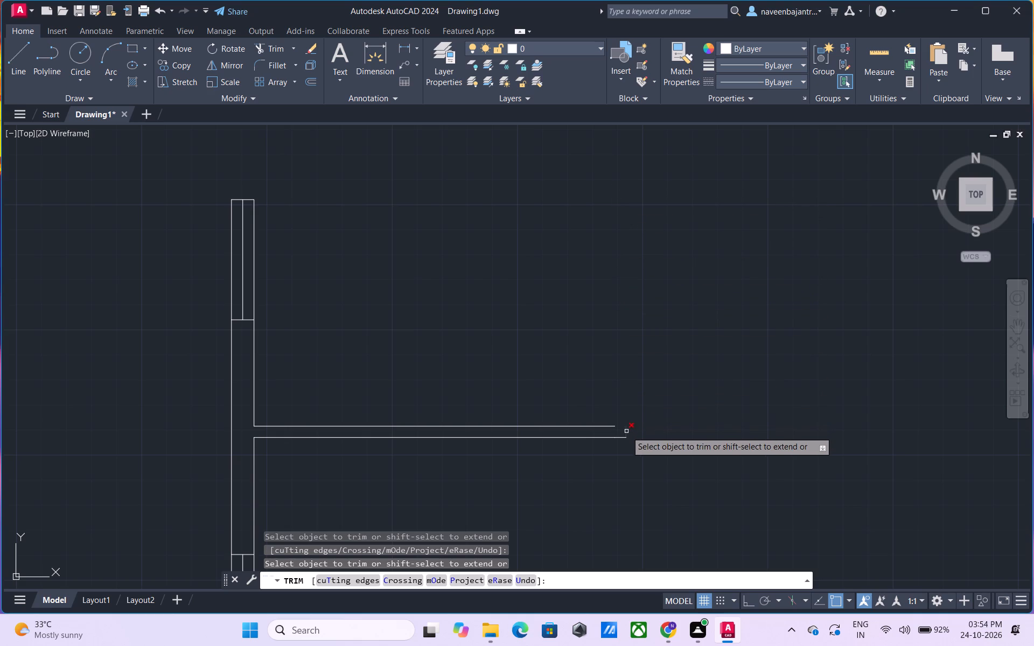
Trim away the corner stub and both lines of the horizontal partition running off the left exterior wall.
left_click(626, 431)
left_click(624, 438)
left_click(611, 437)
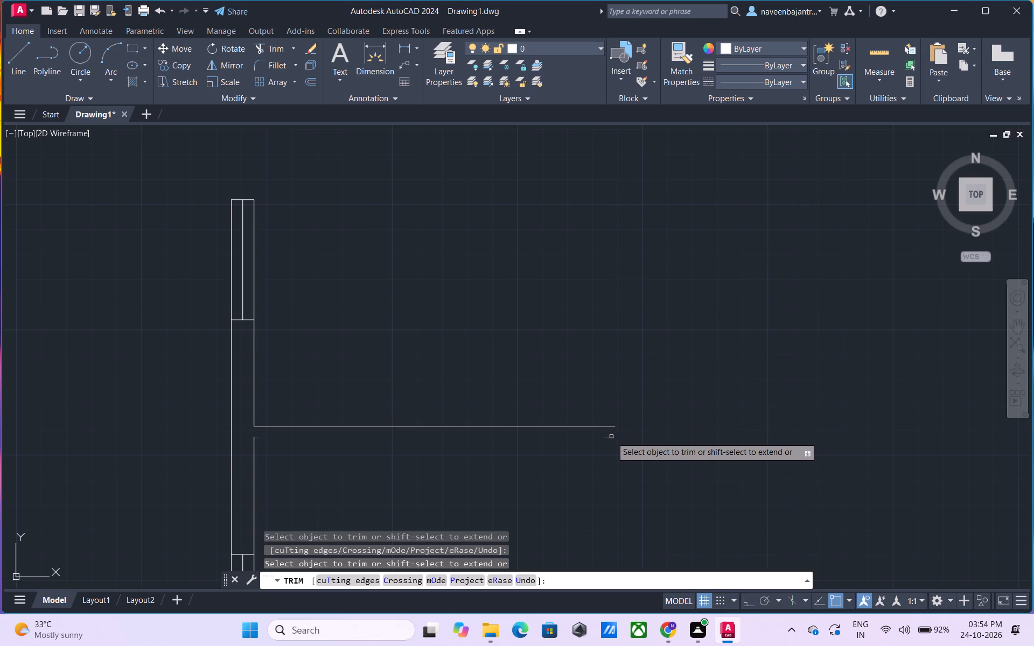
left_click(597, 427)
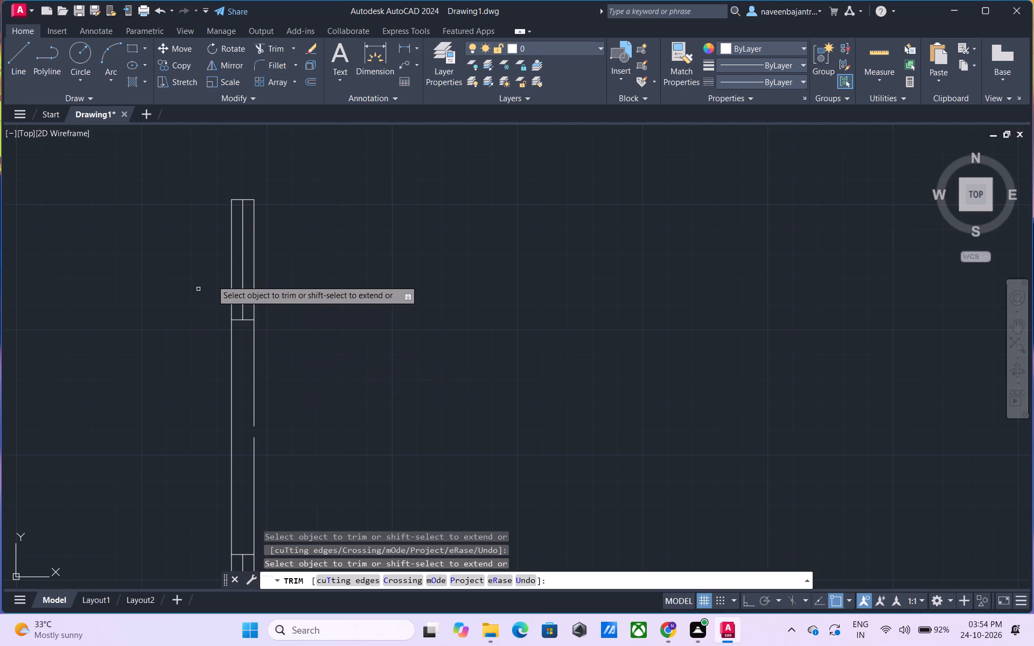
Trim away the upper of the left exterior wall's two remaining windows, including its end lines and centre line.
left_click(230, 266)
left_click(254, 261)
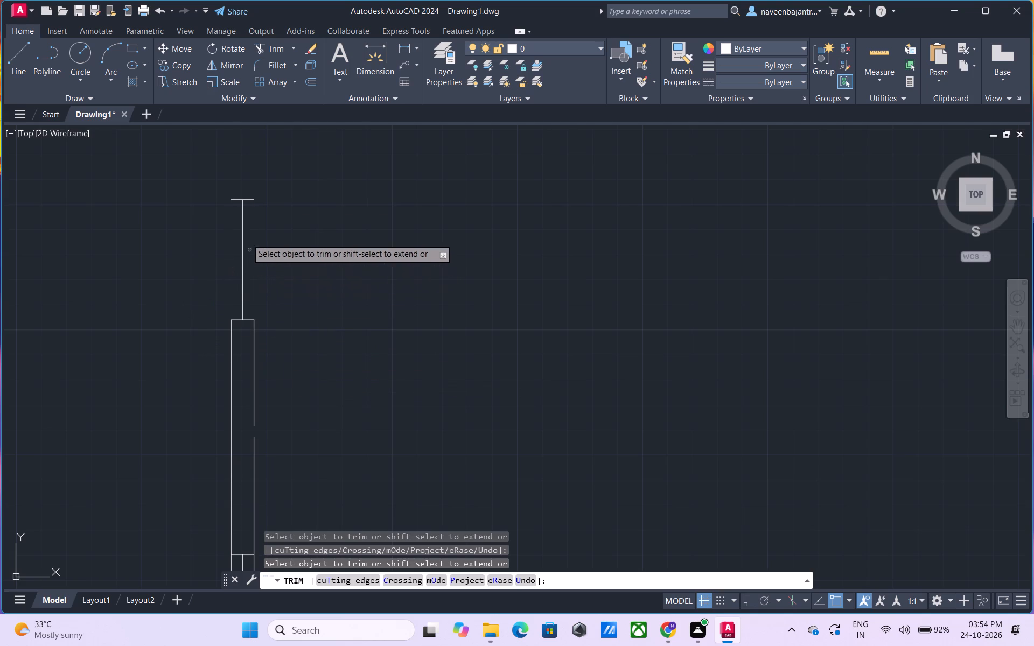
left_click_drag(233, 198, 233, 203)
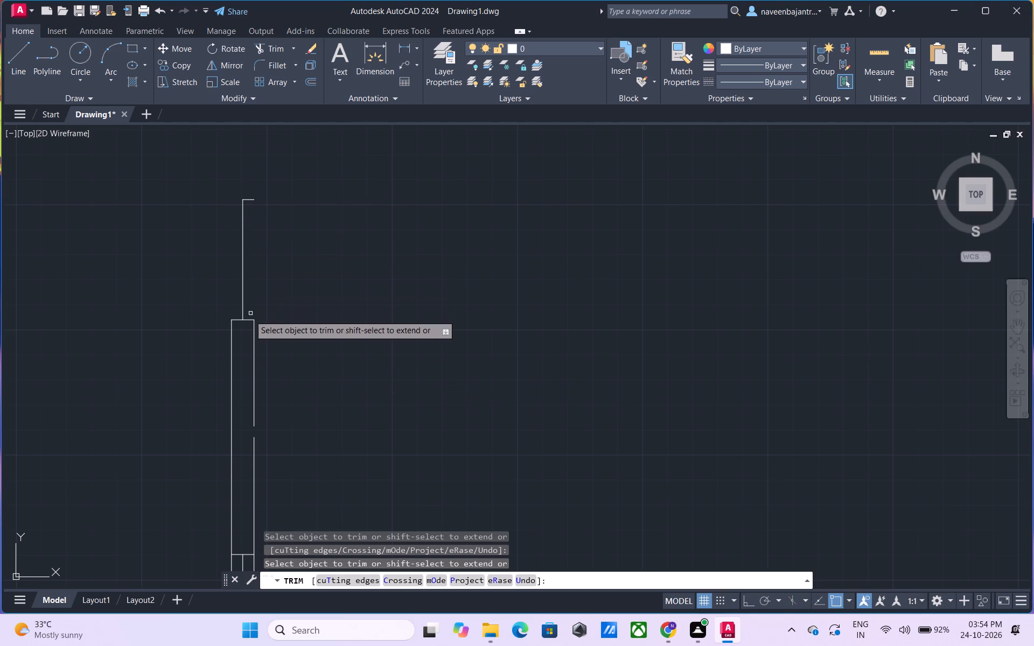
left_click(248, 319)
left_click(236, 320)
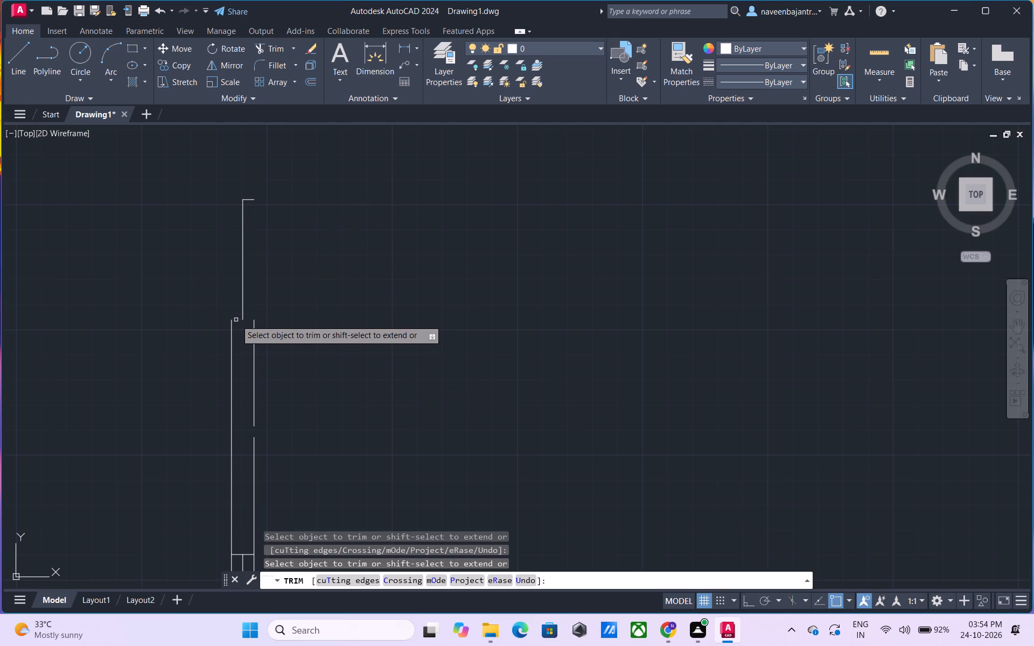
left_click(252, 198)
left_click(243, 213)
Trim away the left exterior wall's inner and outer lines above and below its last window.
scroll(280, 292, "down", 2)
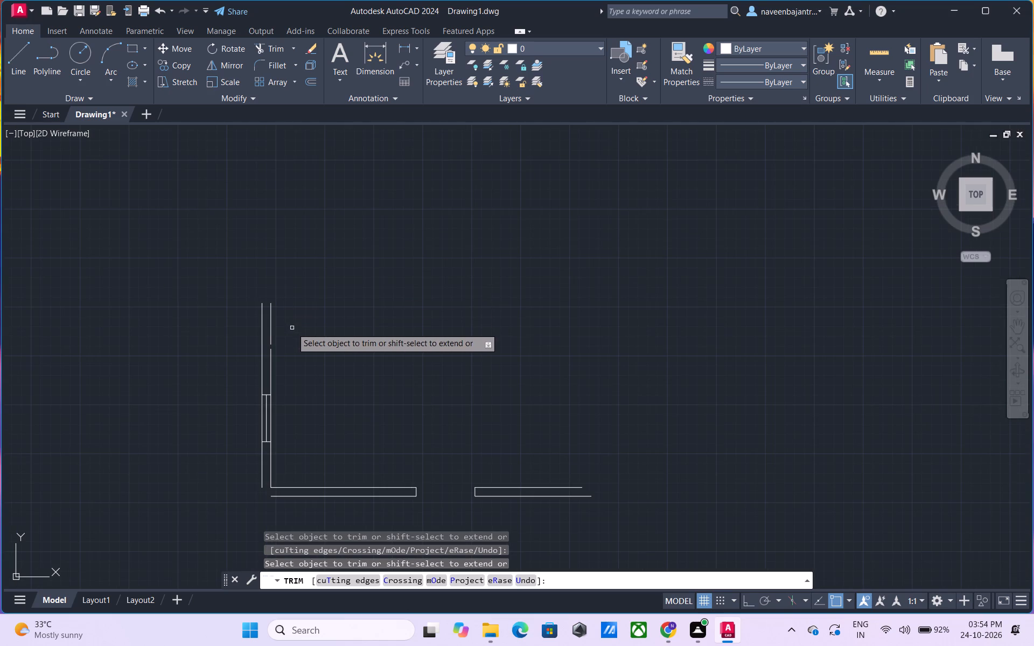
middle_click_drag(294, 328, 359, 276)
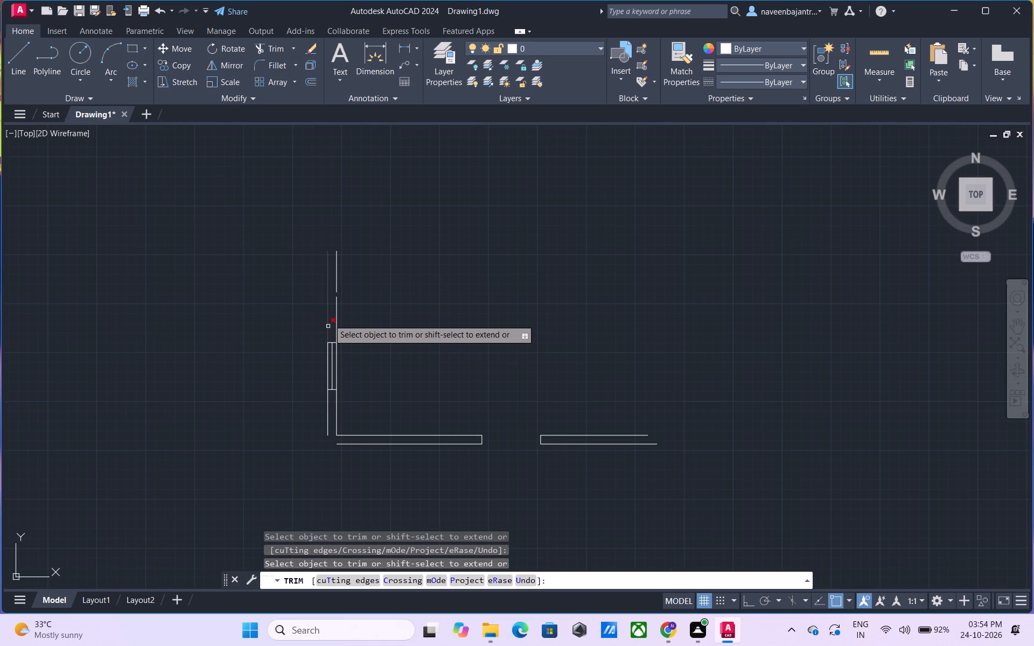
left_click(329, 317)
left_click(336, 303)
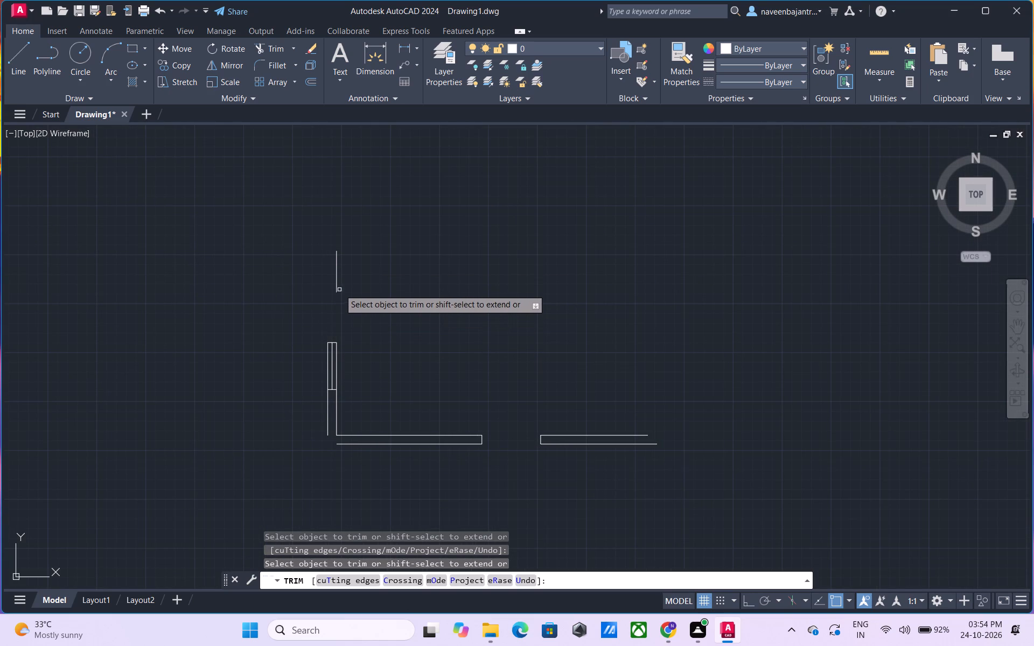
left_click(336, 284)
left_click(326, 408)
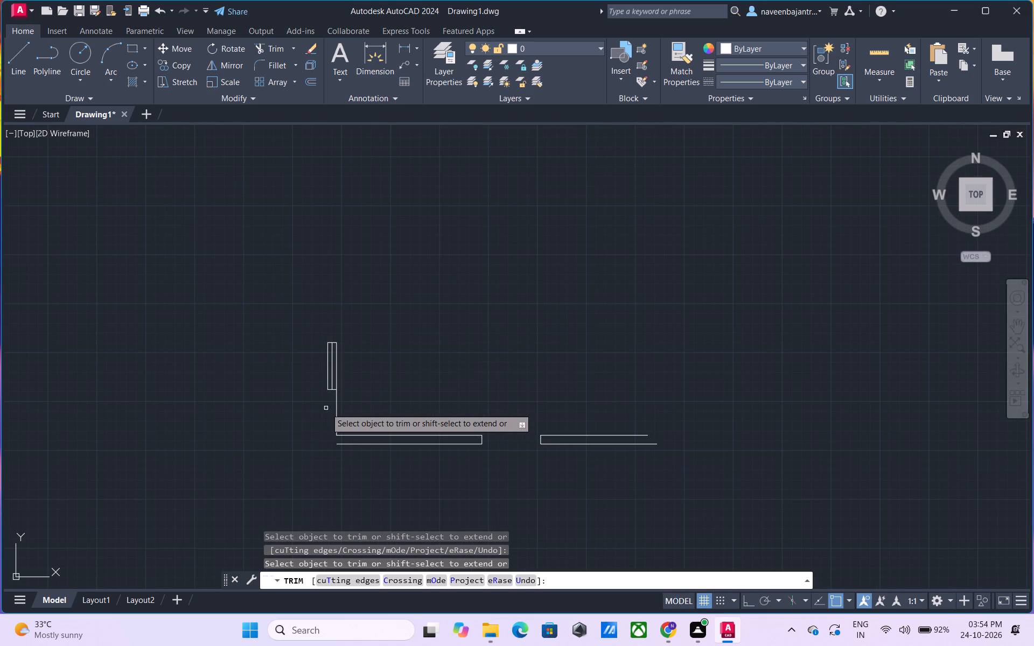
left_click(338, 415)
Trim away the bottom exterior wall's lines and end caps on both sides of the entrance opening.
left_click(383, 434)
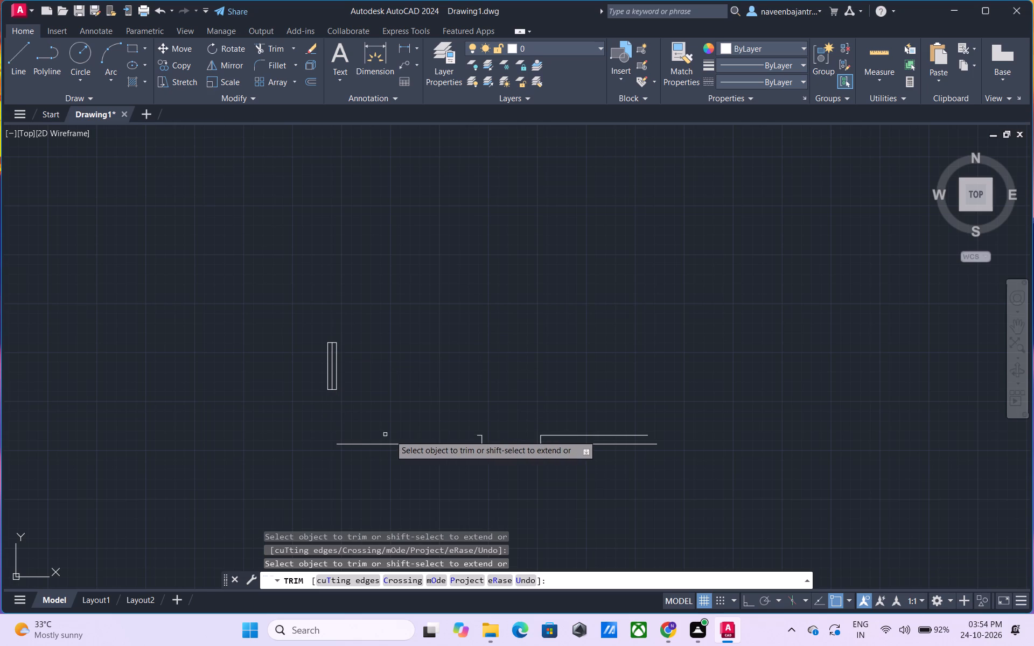
left_click(453, 446)
left_click(483, 440)
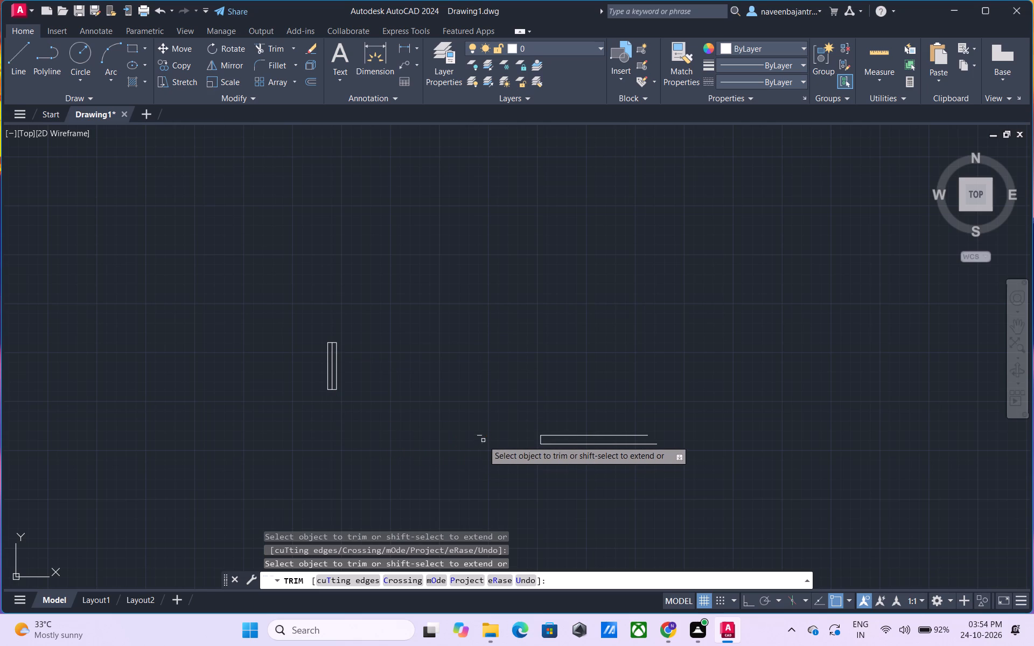
left_click(481, 436)
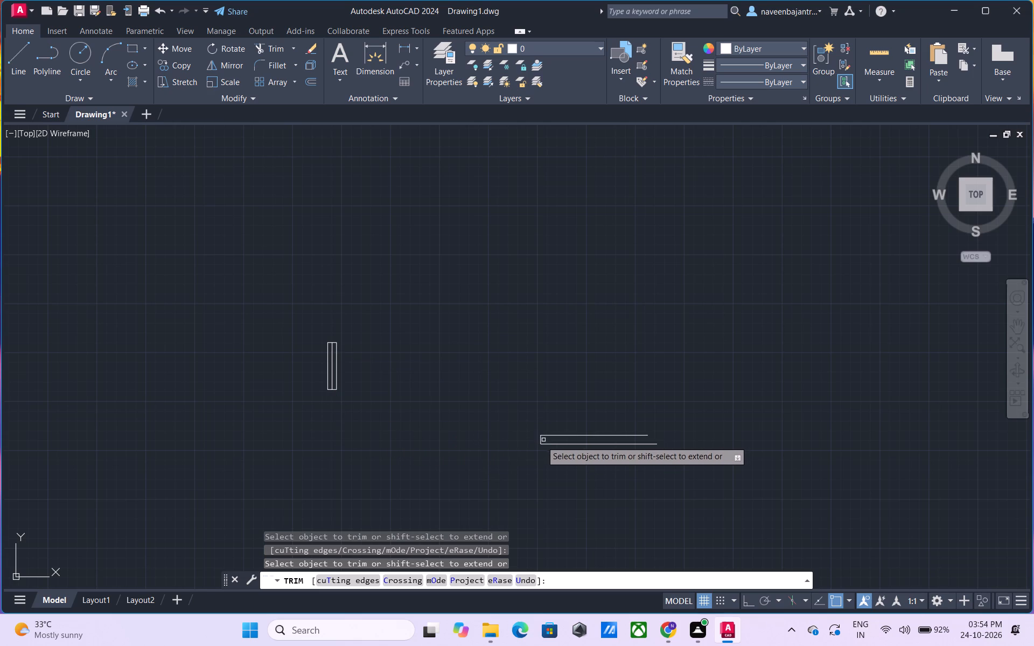
left_click(540, 441)
left_click(551, 444)
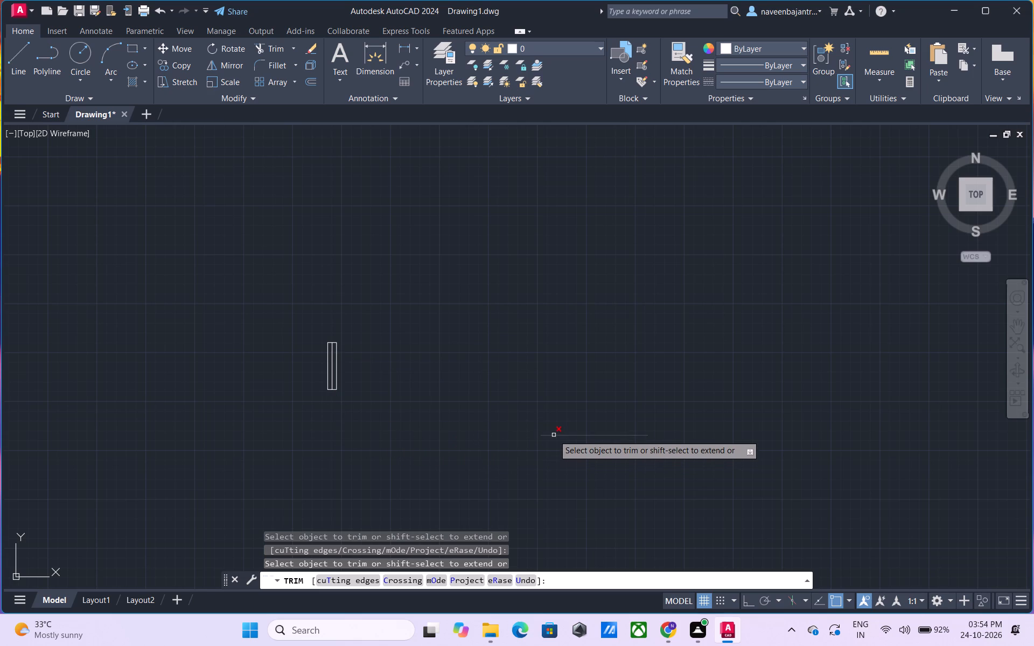
left_click(554, 435)
Trim away the left exterior wall's last window, including its side, end and centre lines, and end the Trim command.
scroll(295, 370, "up", 2)
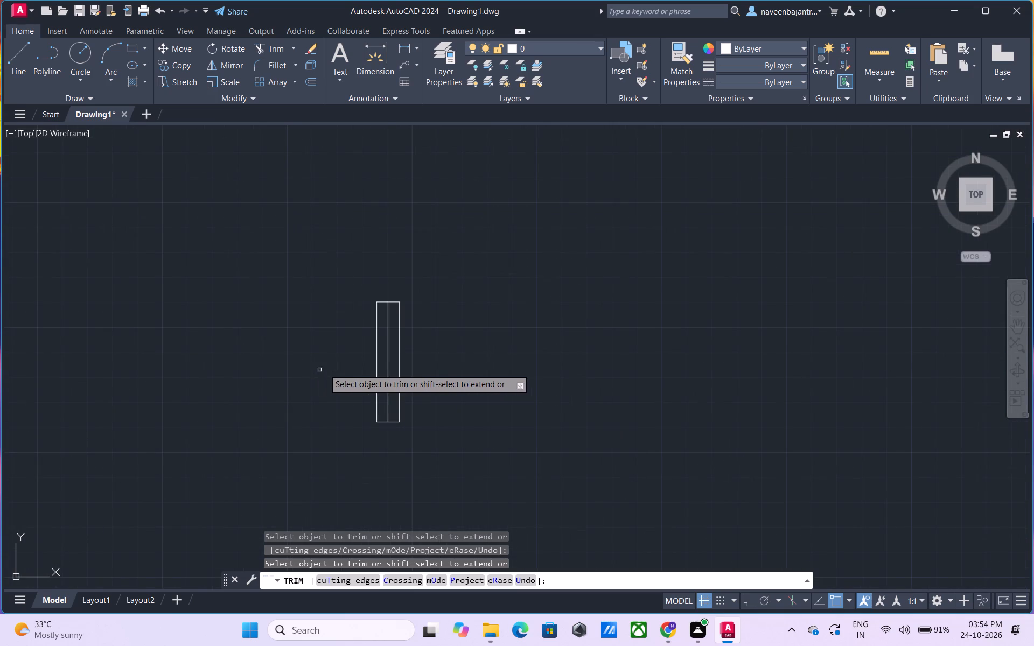
left_click(375, 361)
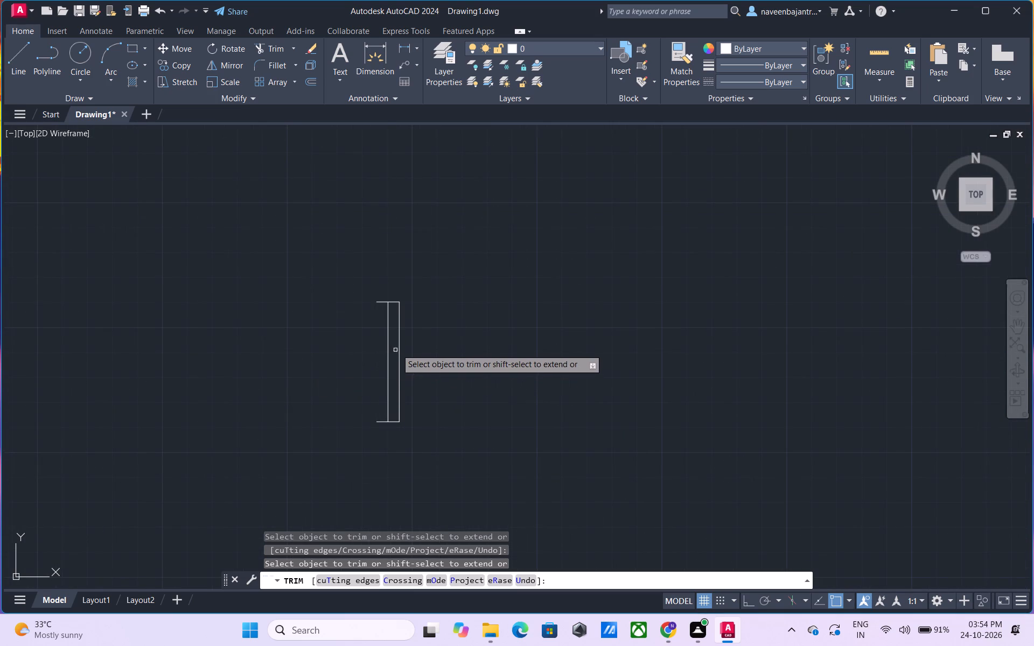
left_click(400, 345)
left_click(397, 304)
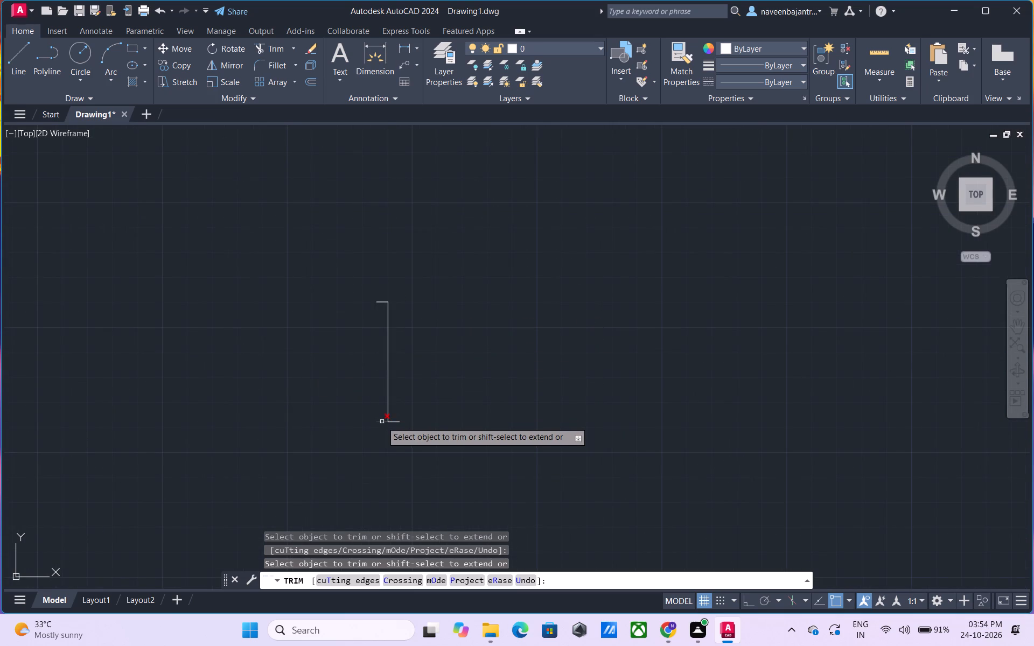
left_click(382, 422)
left_click(379, 299)
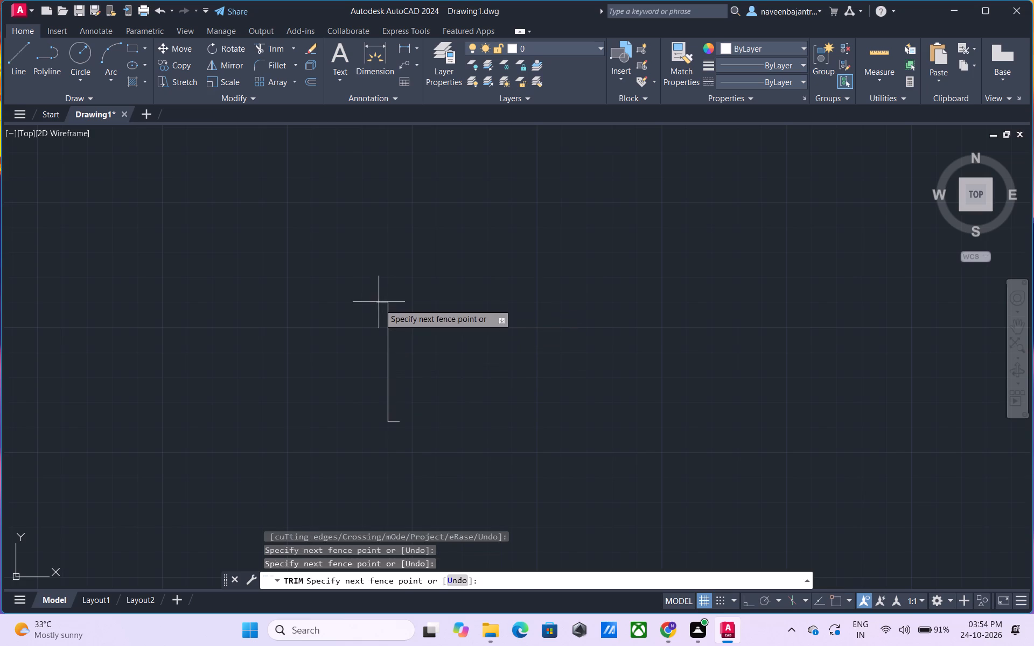
left_click(379, 304)
left_click_drag(386, 332, 386, 338)
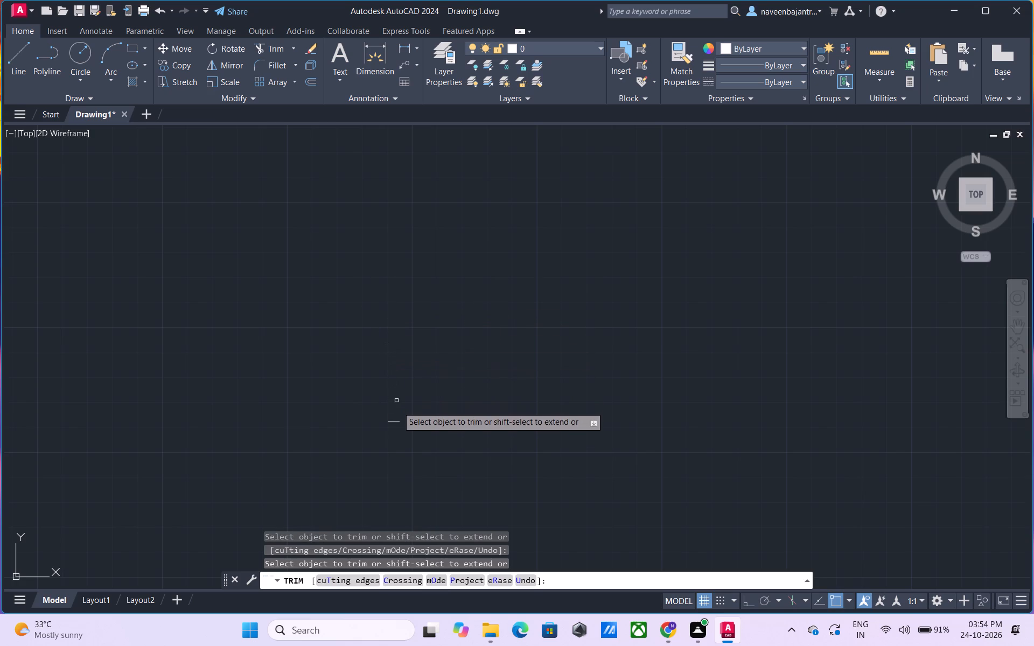
left_click(397, 421)
scroll(397, 421, "down", 3)
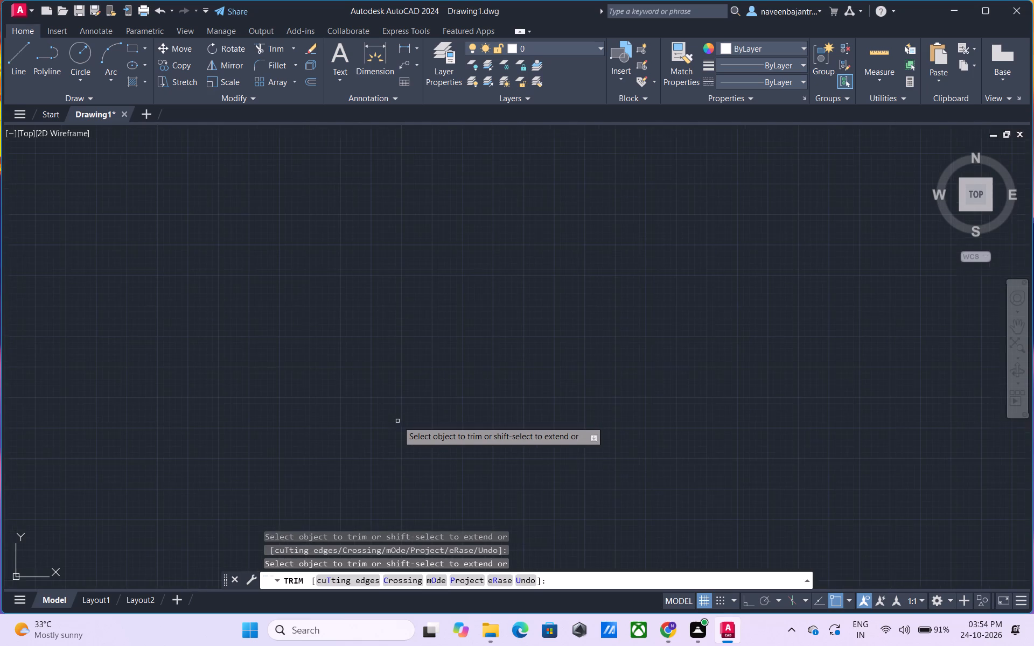
scroll(397, 421, "down", 4)
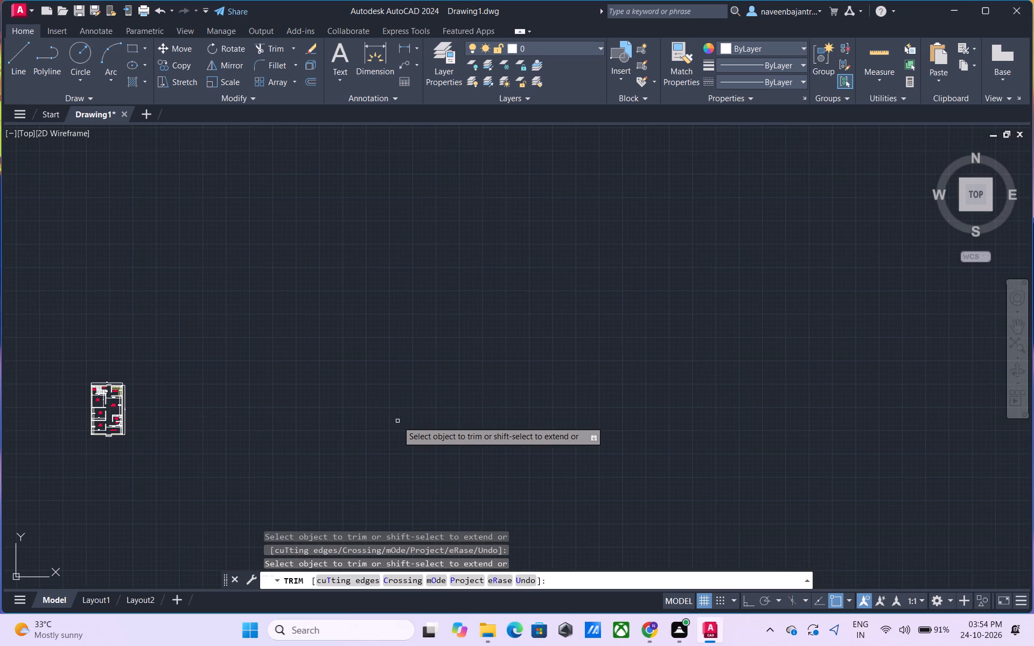
key("Escape")
Draw a rectangle about 33'-6" by 50'-9" around the complete labelled floor plan, enclosing its overall dimensions and entrance steps.
middle_click_drag(210, 391, 471, 348)
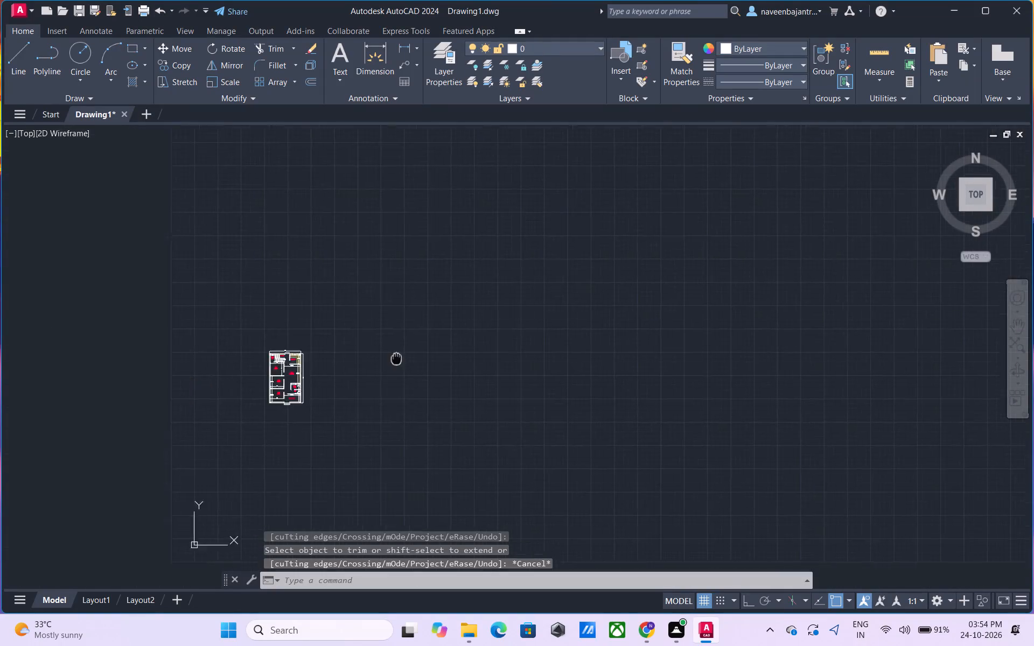
middle_click_drag(471, 348, 624, 345)
scroll(457, 391, "up", 2)
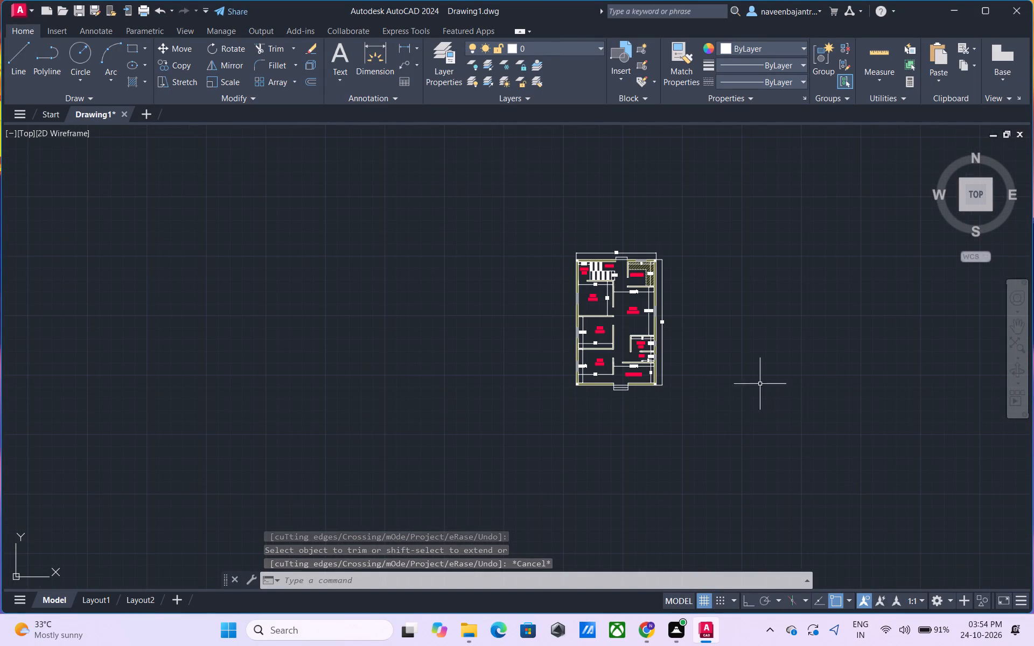
scroll(731, 350, "up", 1)
middle_click_drag(701, 324, 709, 347)
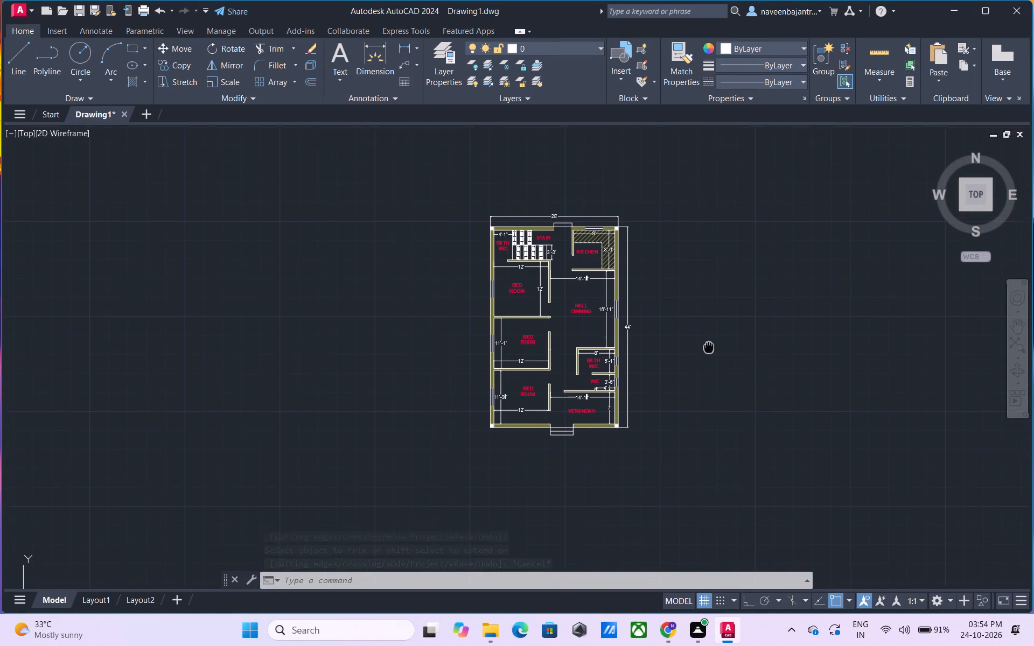
scroll(710, 352, "up", 1)
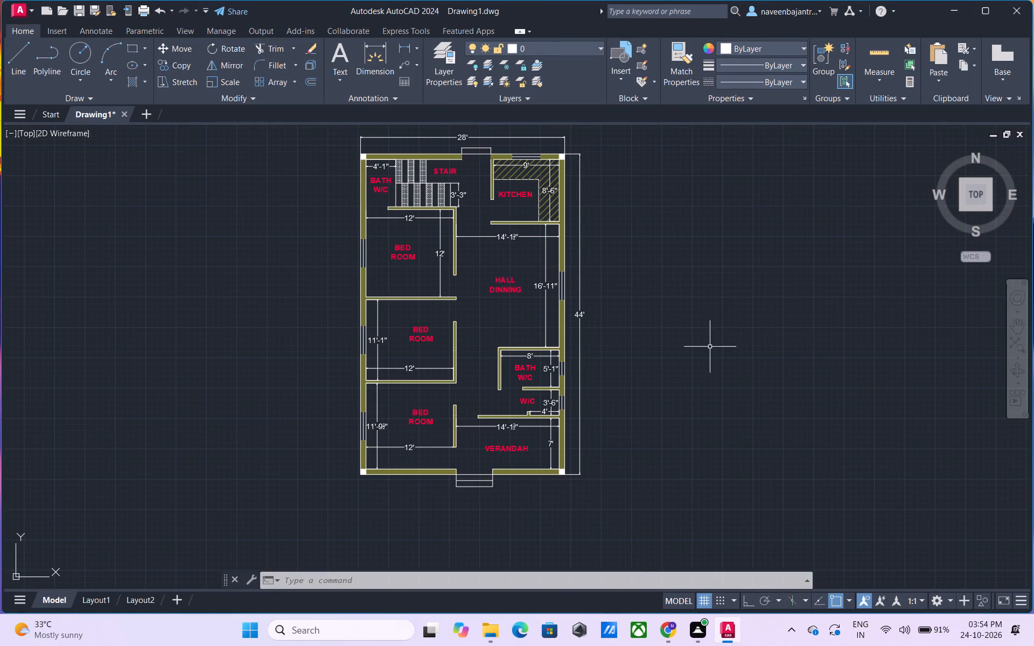
middle_click_drag(701, 329, 750, 365)
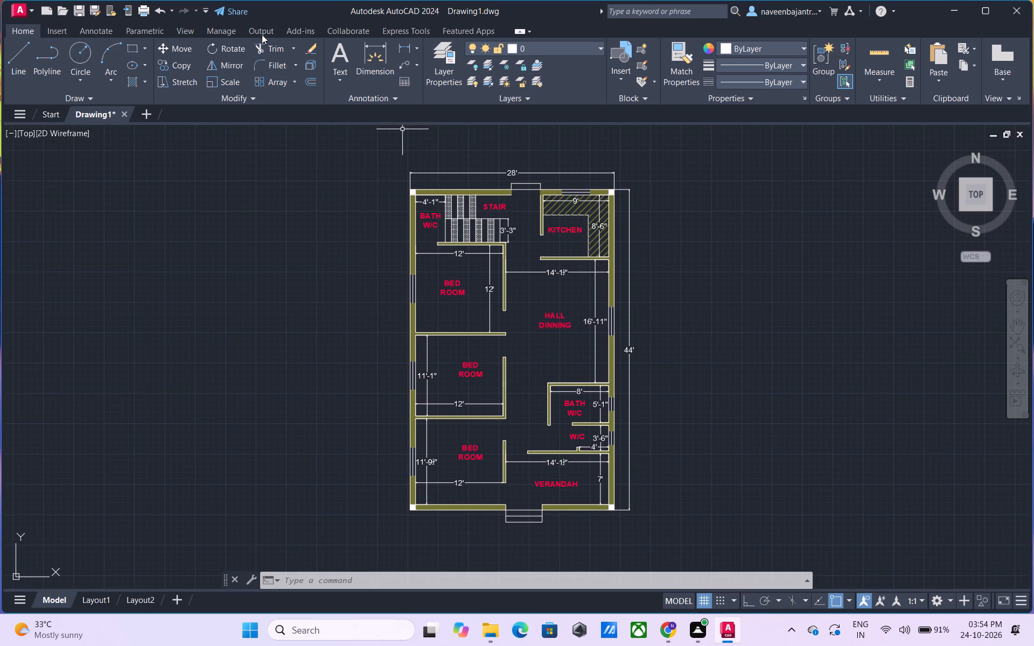
left_click(135, 53)
left_click(396, 159)
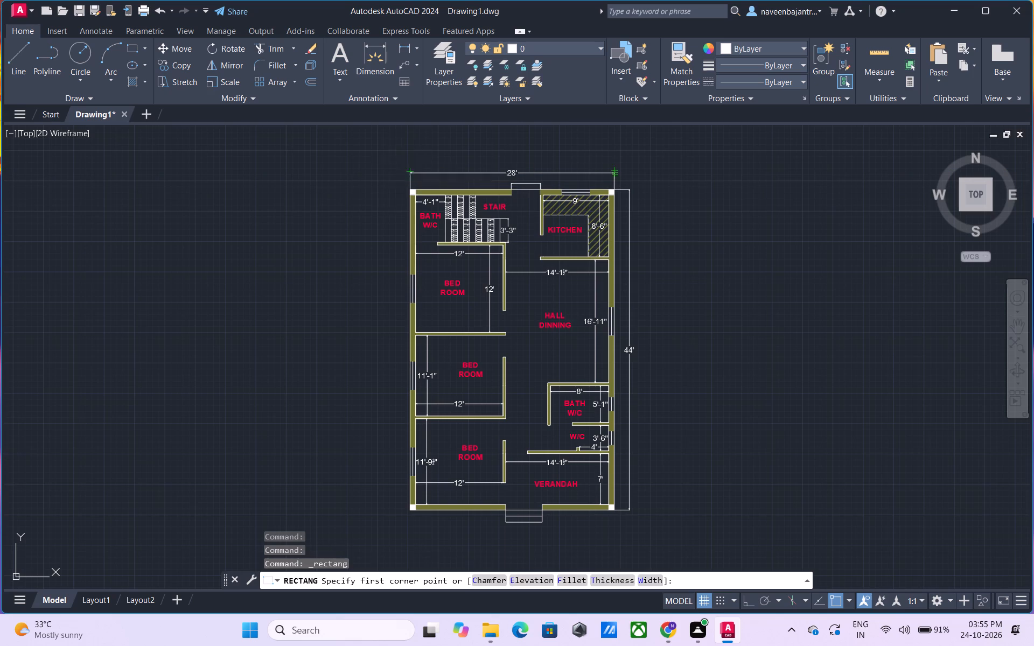
left_click(641, 530)
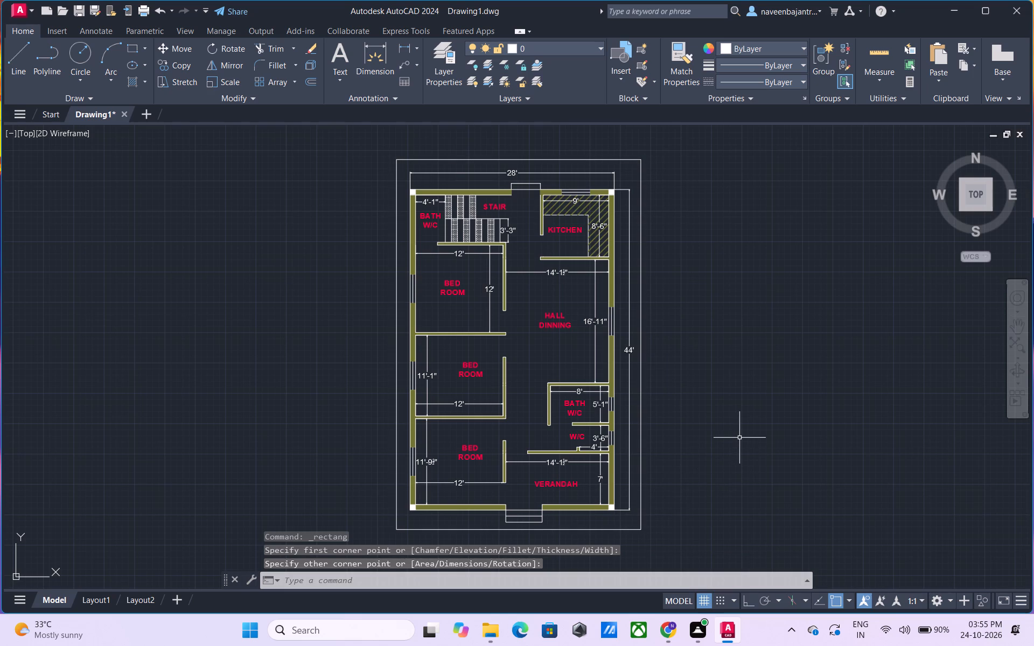
key("Escape")
Browse the DIC COLOR GUIDE(R) color book for a current object color, leaving it at ByLayer.
middle_click_drag(739, 438, 743, 411)
scroll(743, 411, "down", 2)
middle_click_drag(754, 397, 705, 391)
scroll(705, 391, "up", 2)
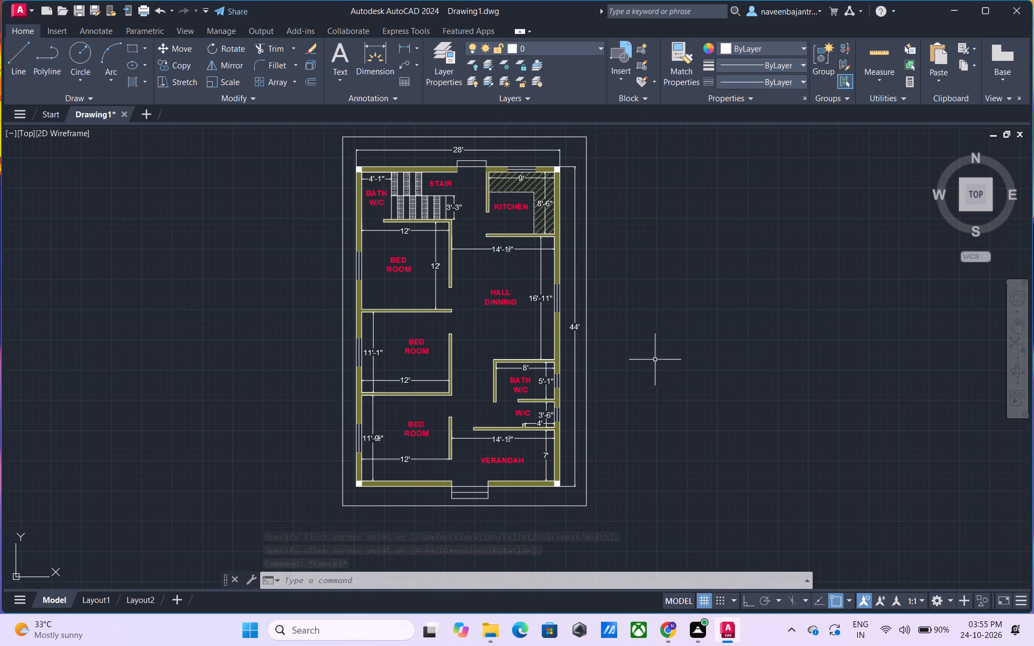
middle_click_drag(655, 346, 666, 369)
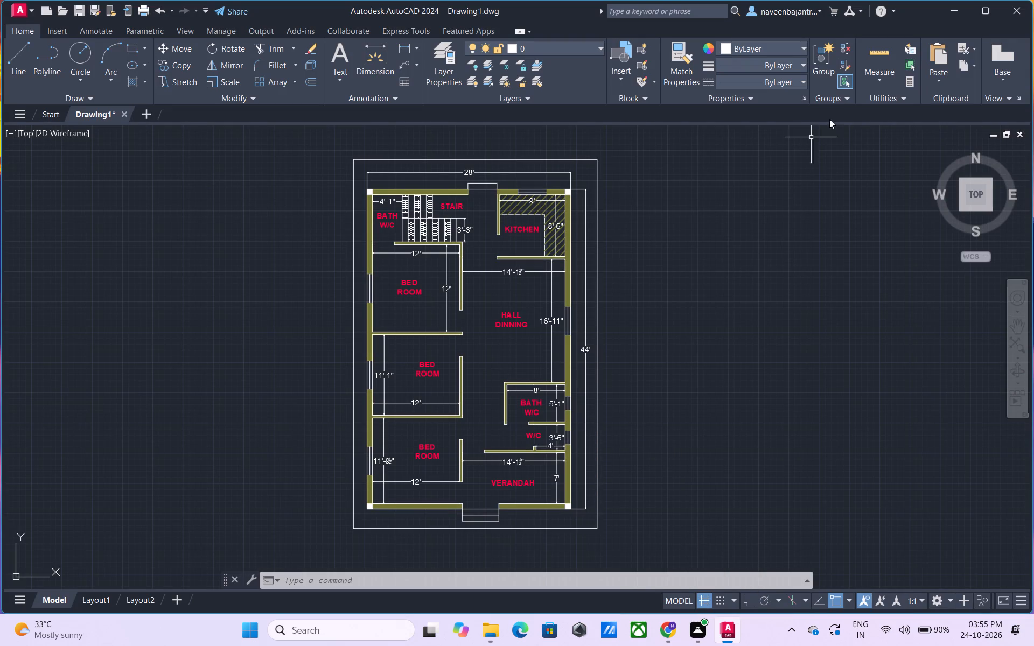
left_click(722, 50)
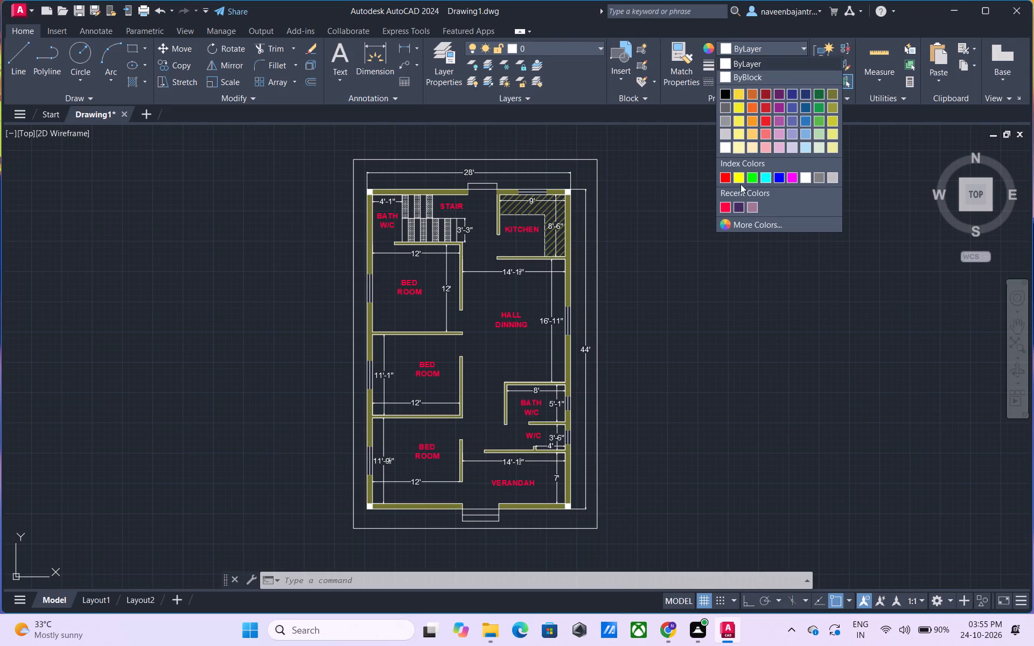
left_click(744, 223)
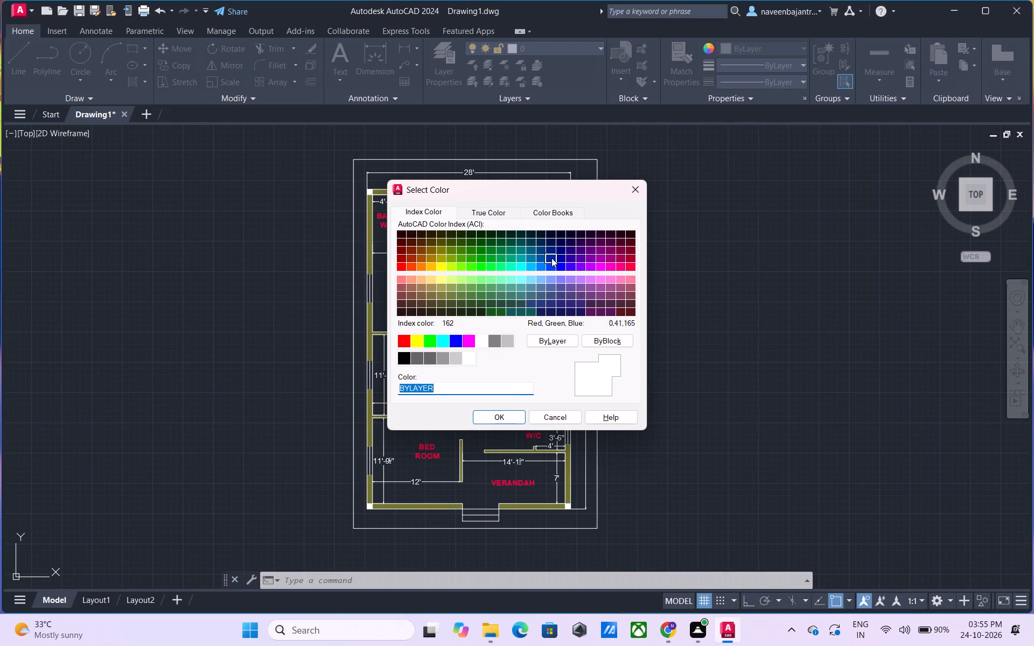
left_click(557, 212)
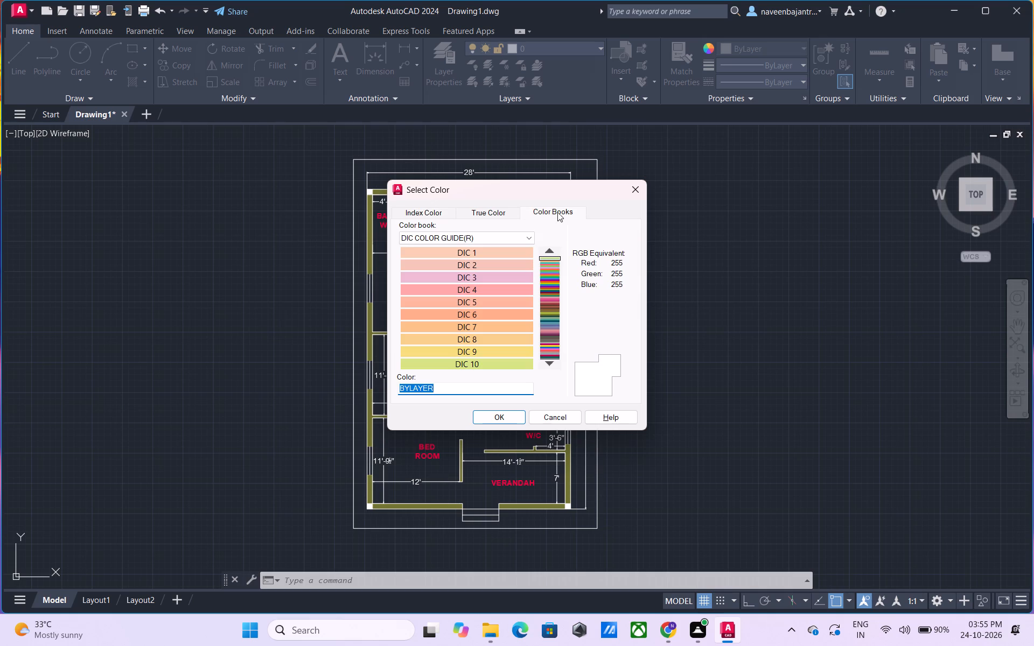
left_click(549, 364)
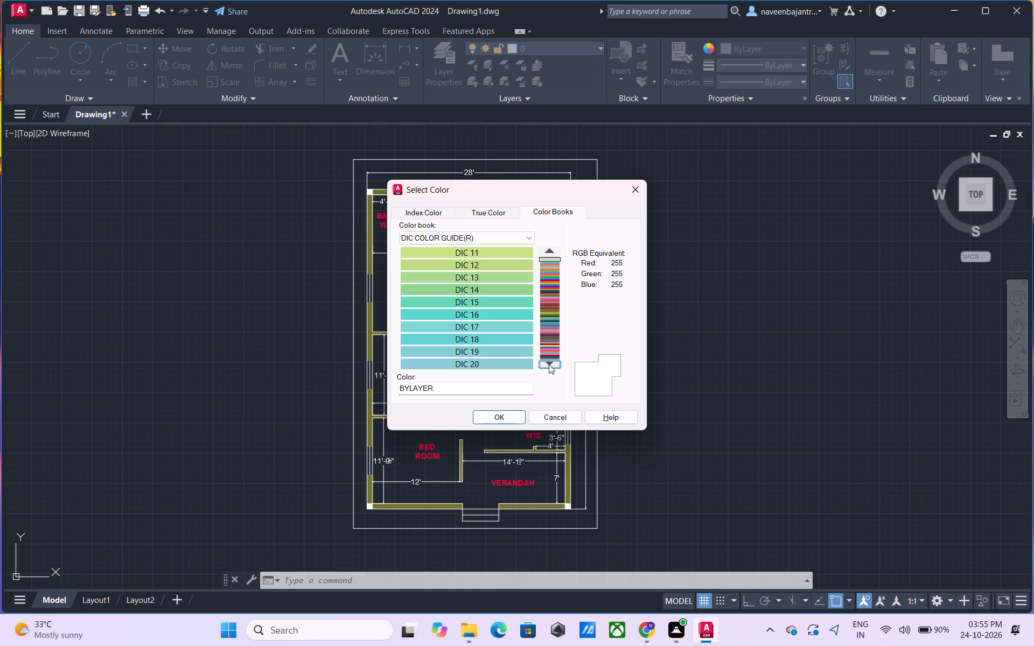
left_click(549, 364)
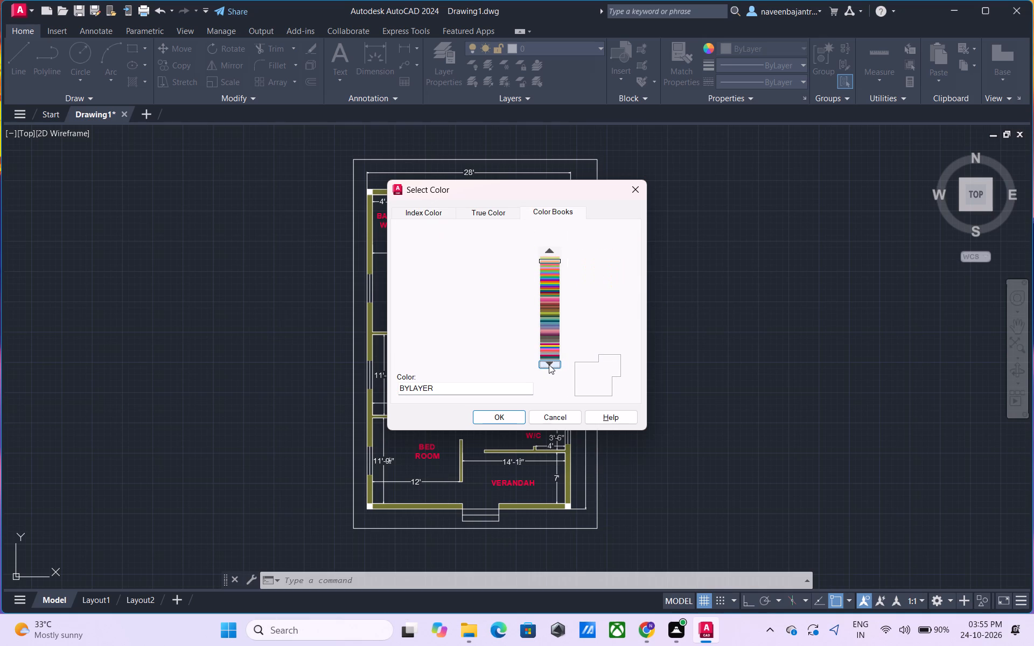
left_click(549, 364)
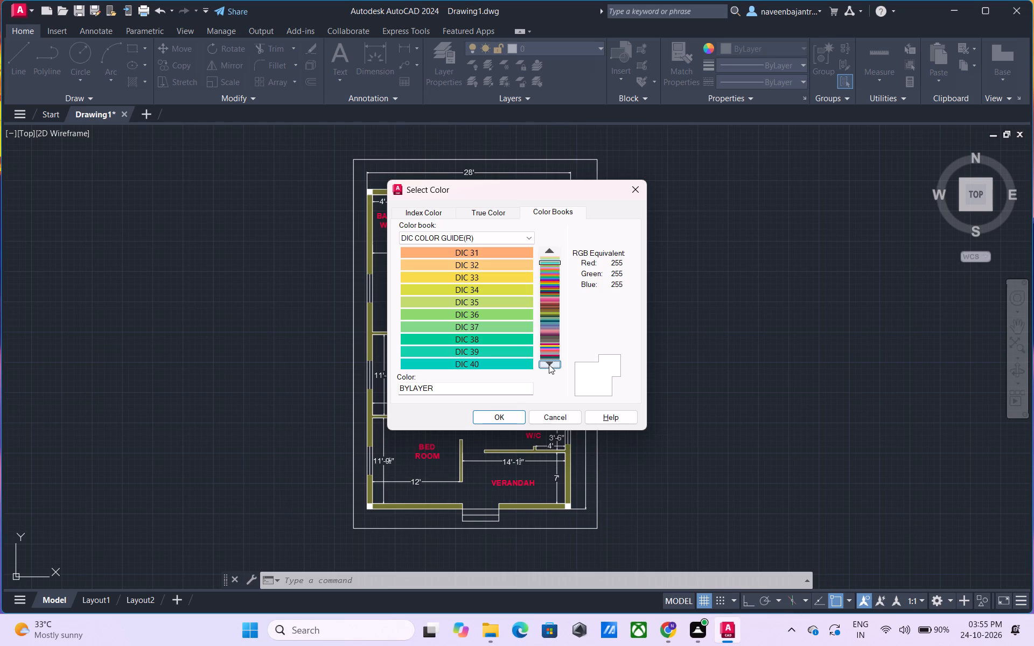
left_click(549, 364)
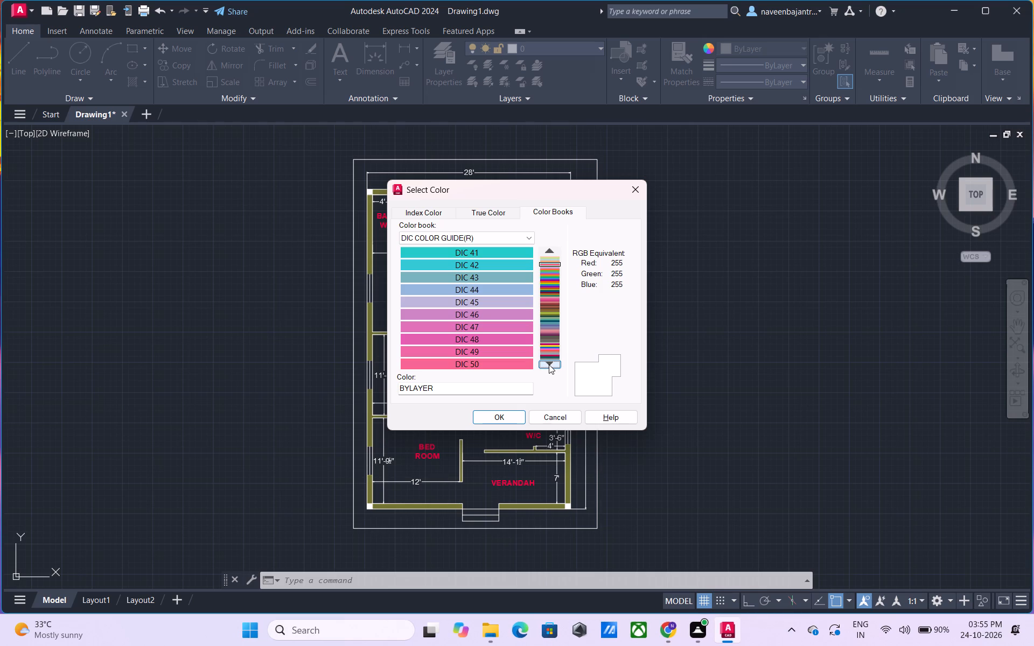
left_click(549, 364)
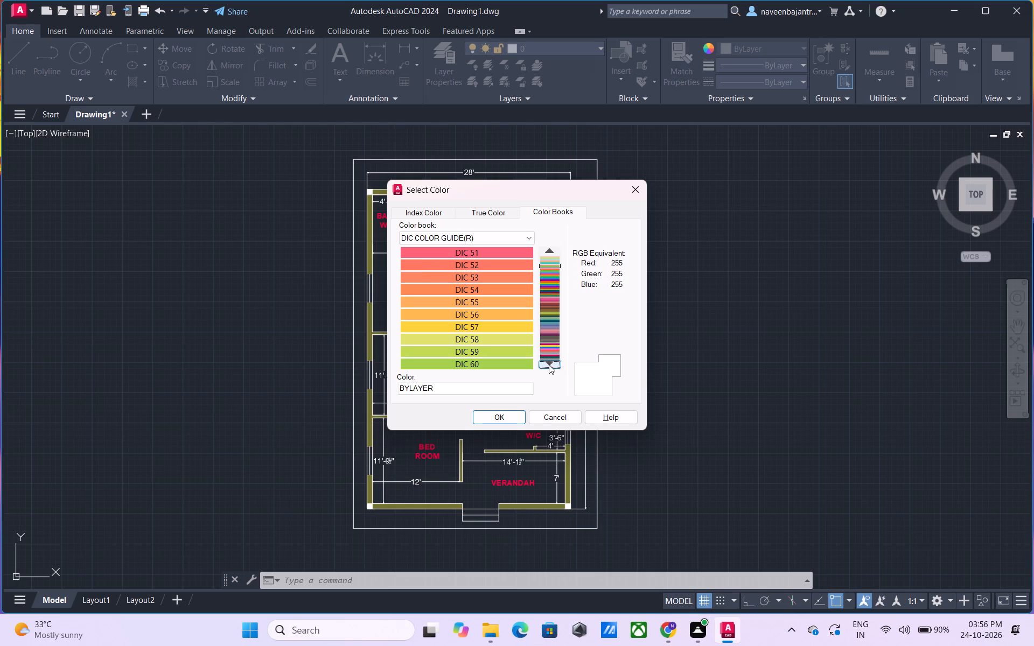
left_click(549, 364)
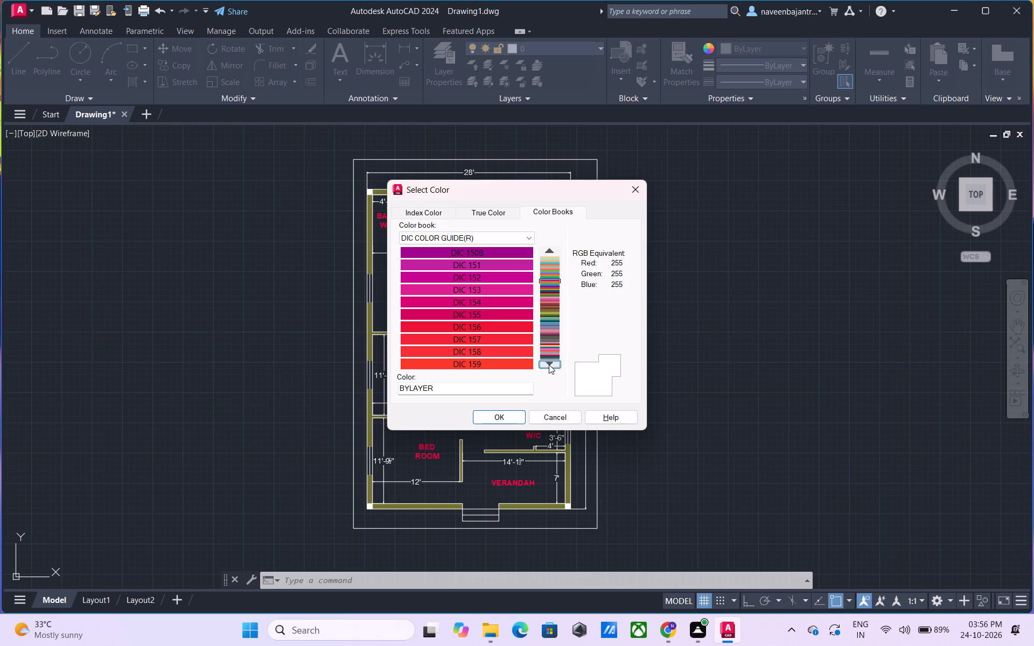
left_click(549, 364)
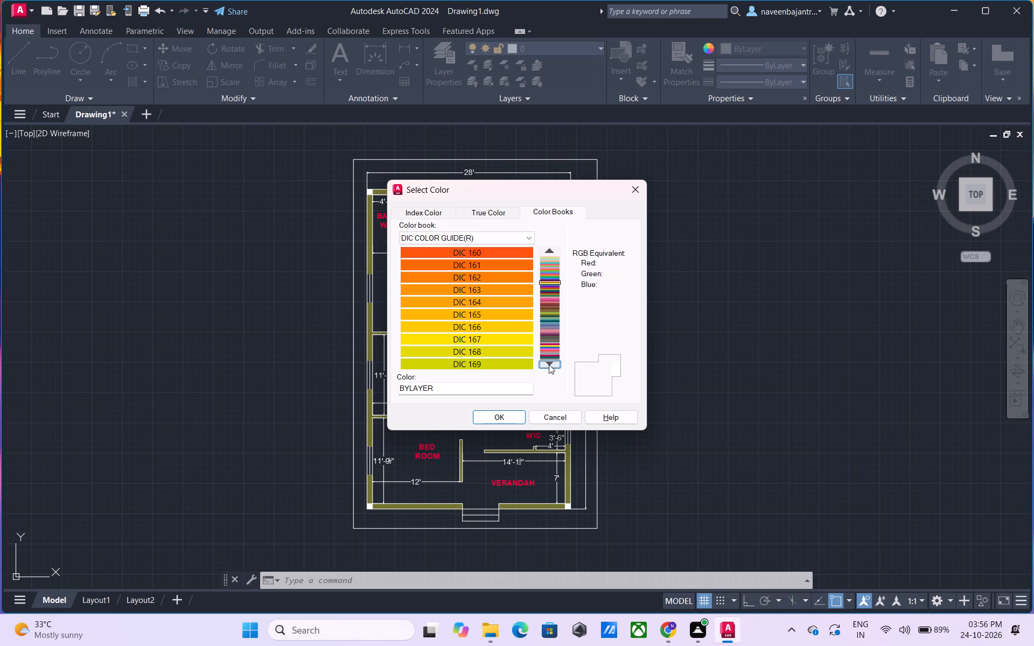
left_click(549, 364)
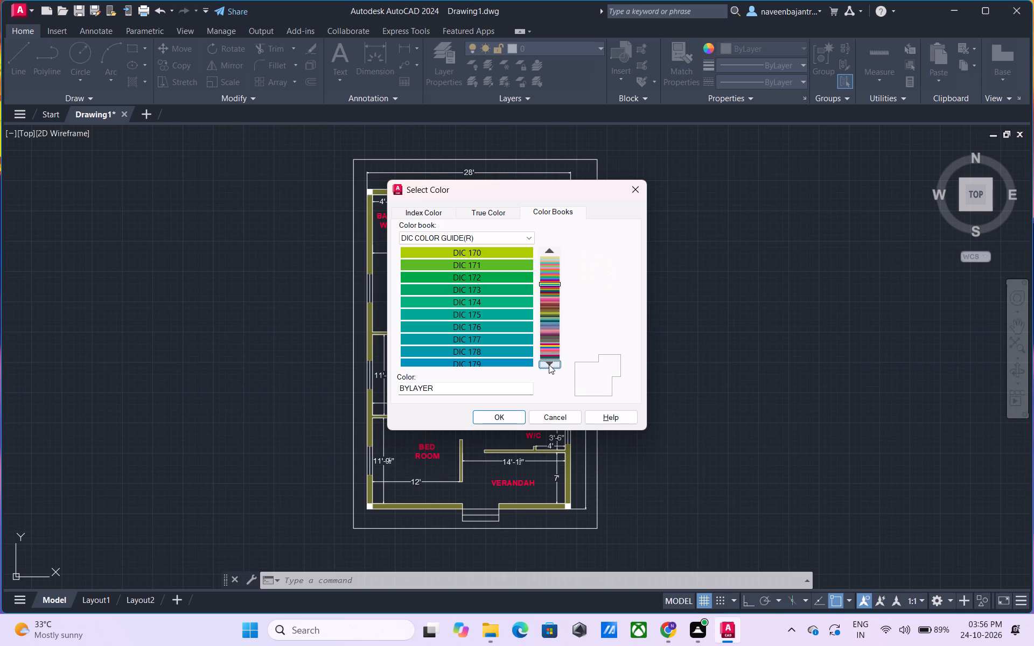
left_click(549, 364)
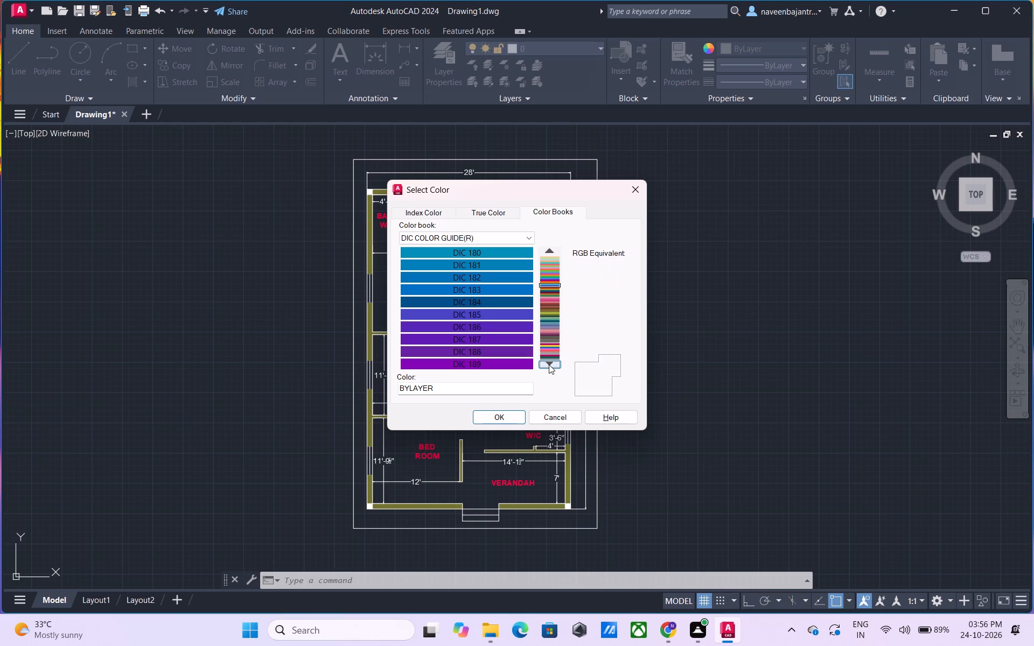
left_click(549, 364)
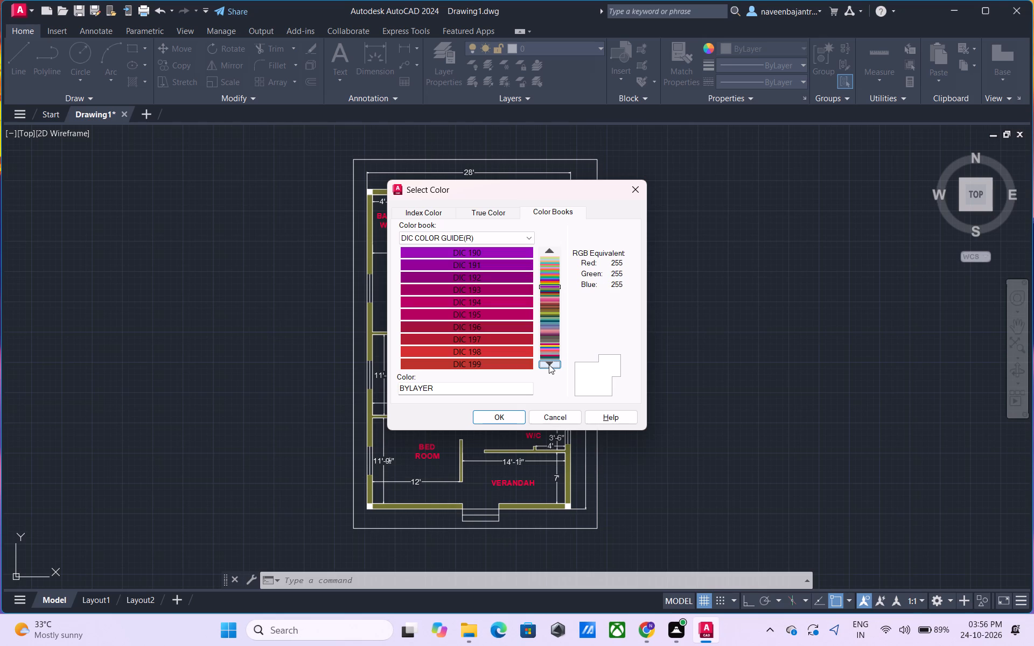
left_click(549, 364)
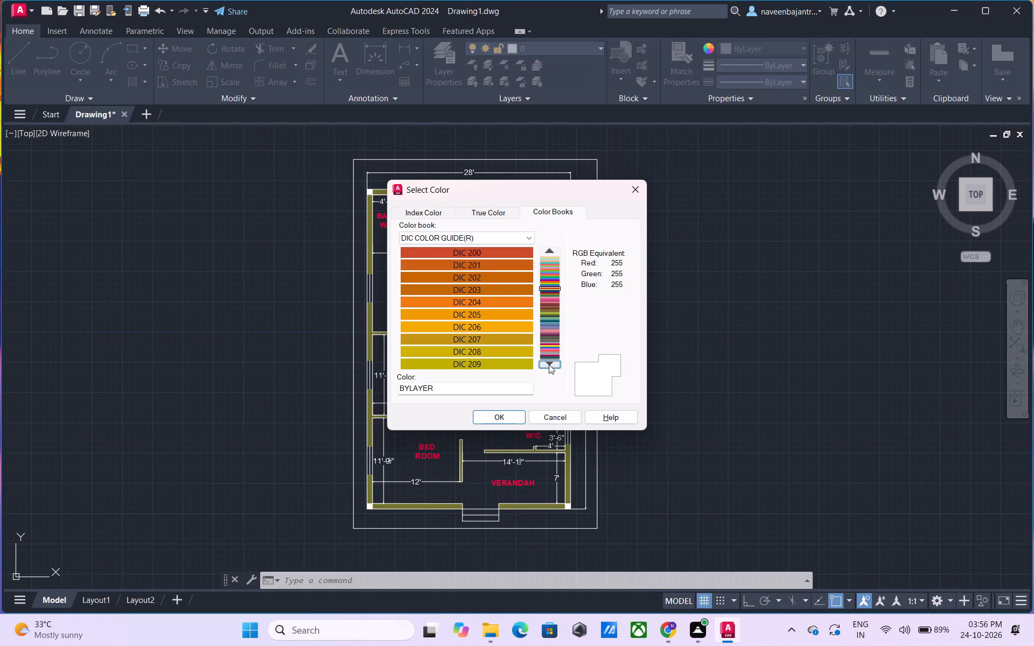
left_click(549, 364)
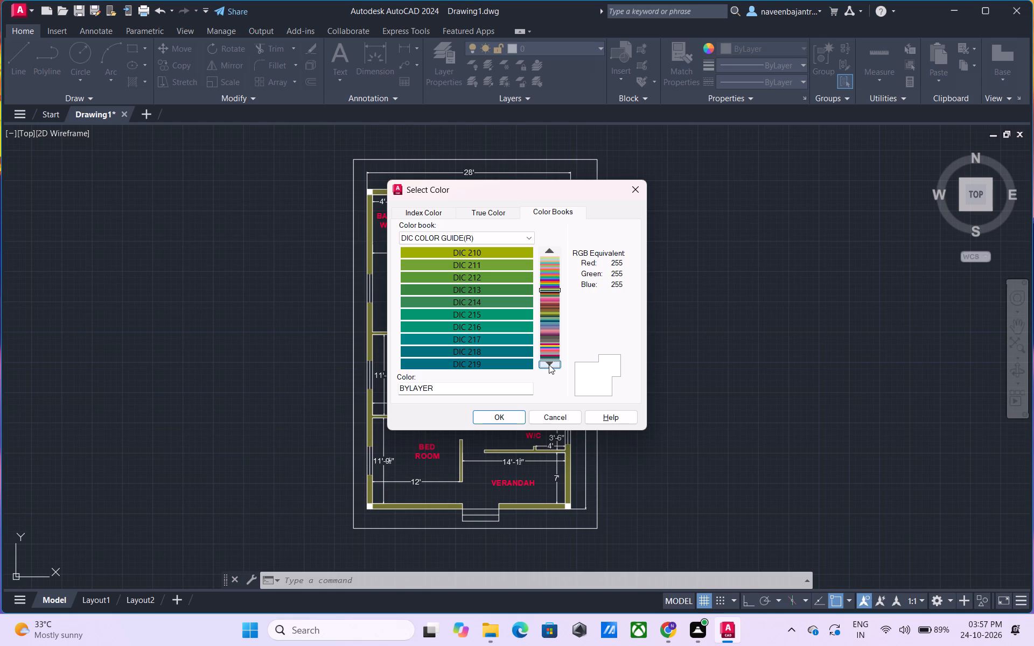
left_click(549, 364)
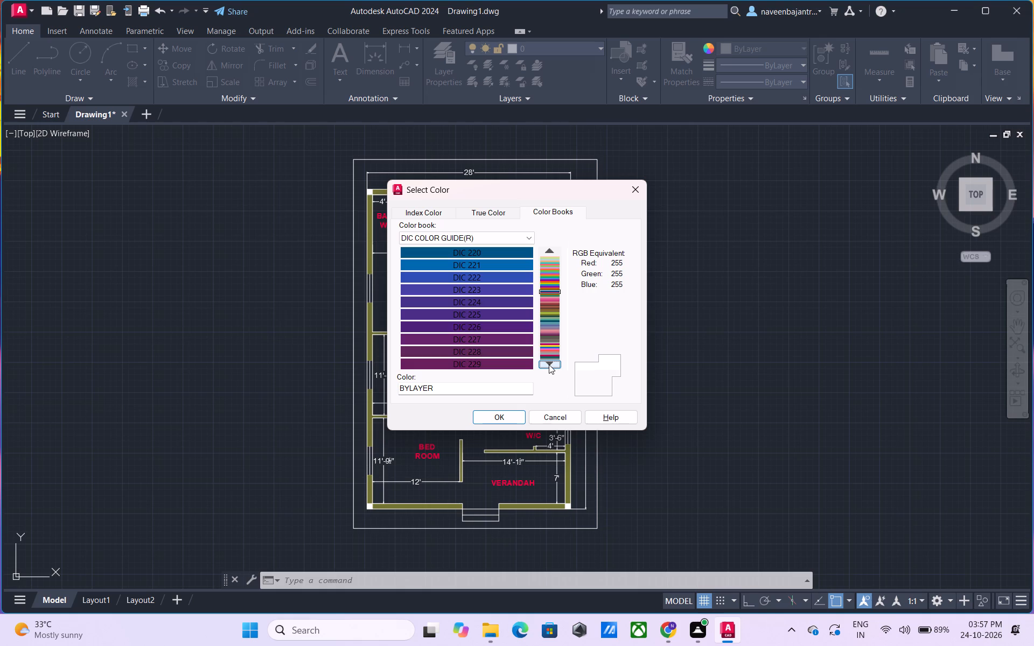
left_click(549, 364)
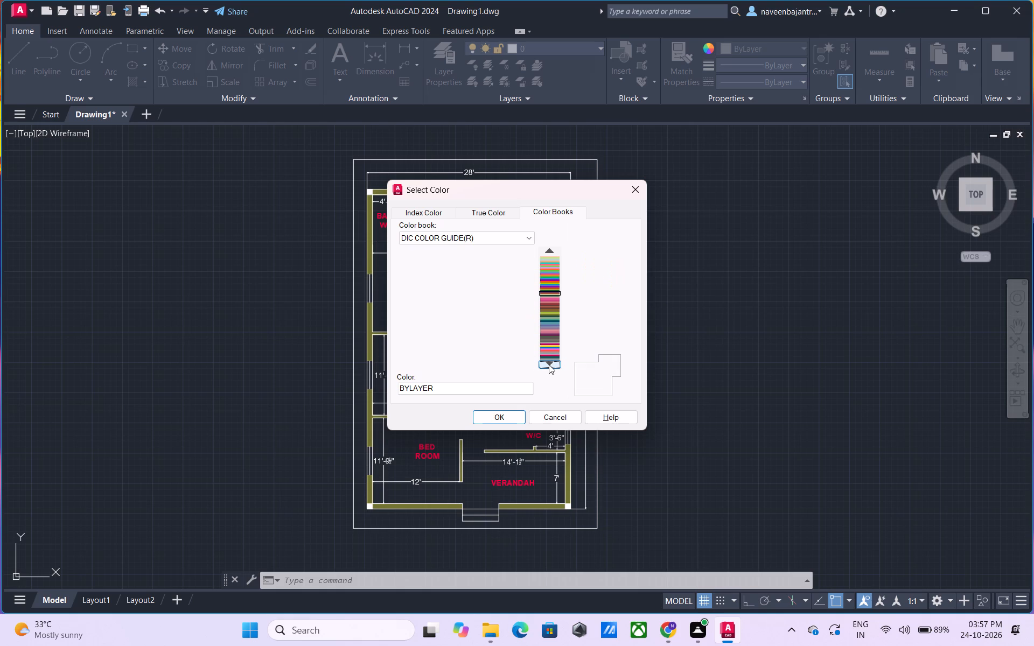
left_click(549, 364)
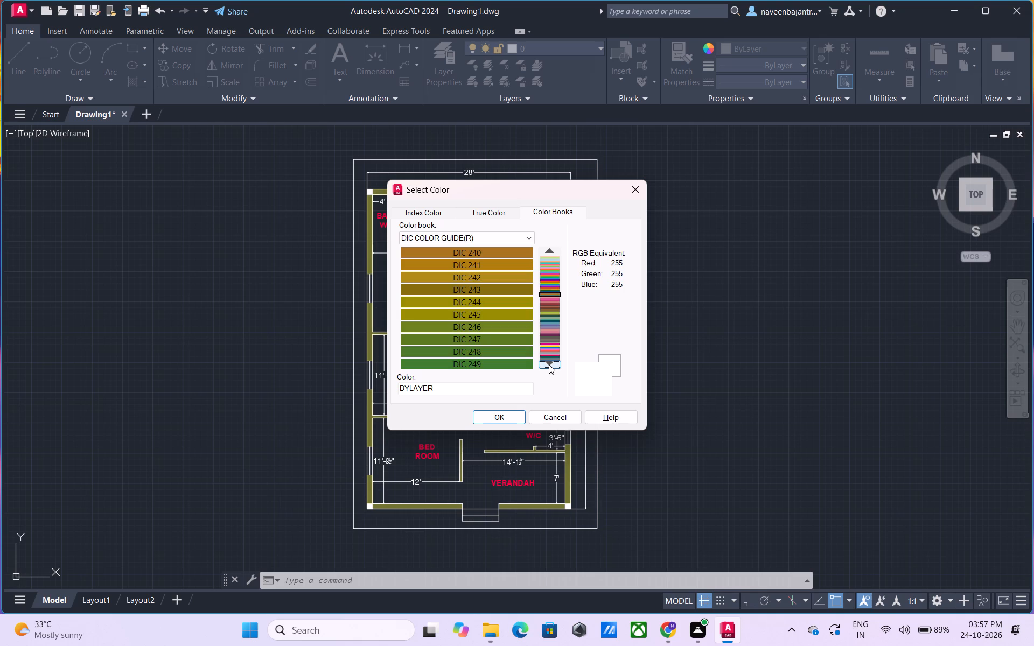
left_click(549, 364)
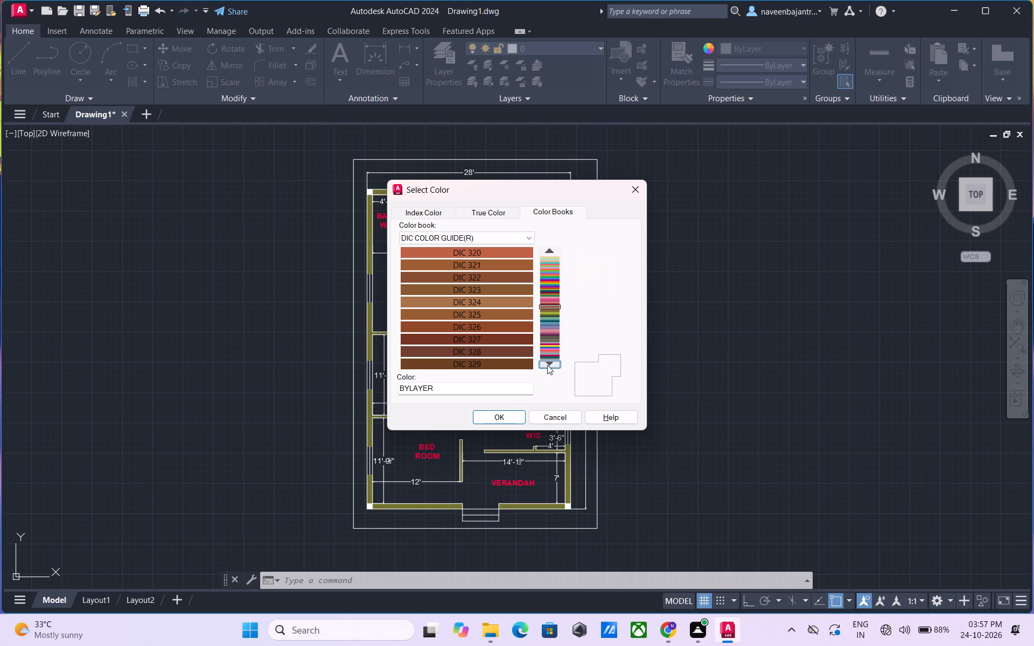
left_click(547, 365)
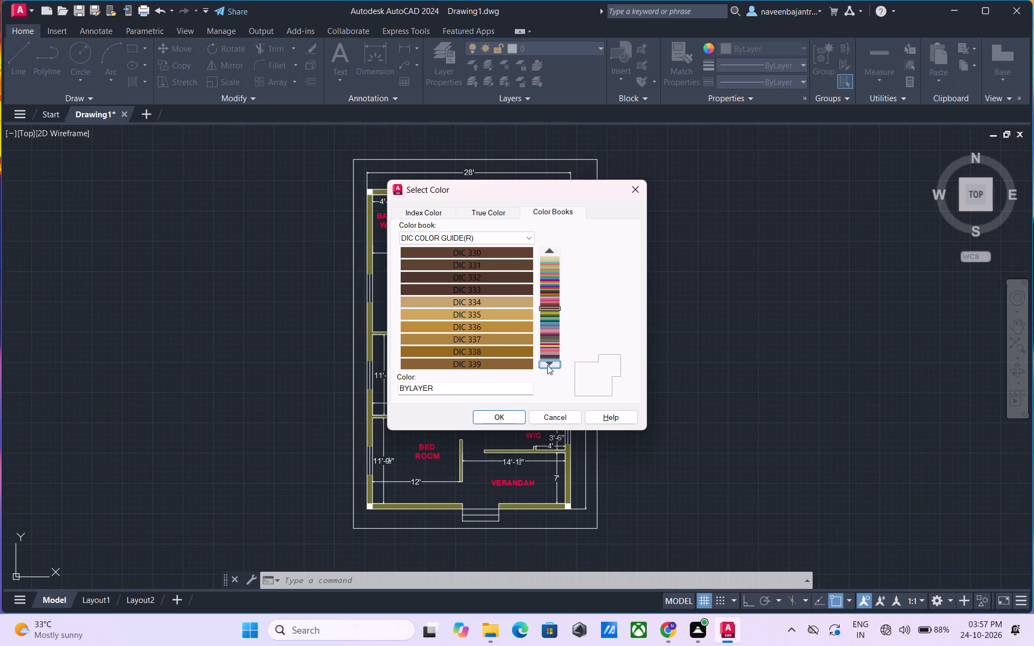
left_click(547, 365)
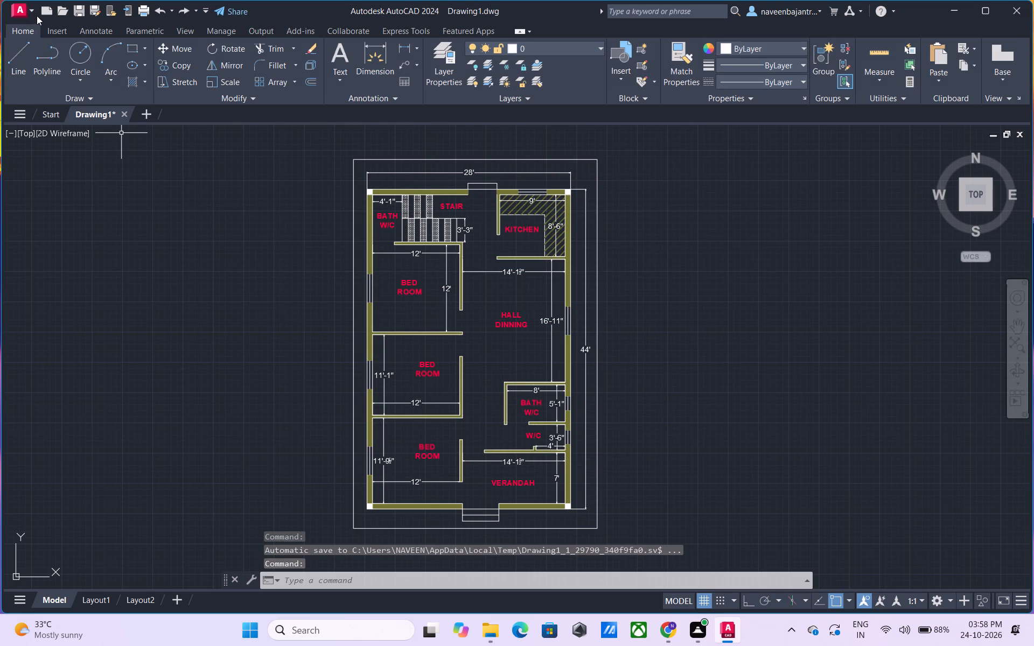
Start saving a copy of the drawing in DWG format and open the Desktop folder ddddd as its destination.
left_click(33, 11)
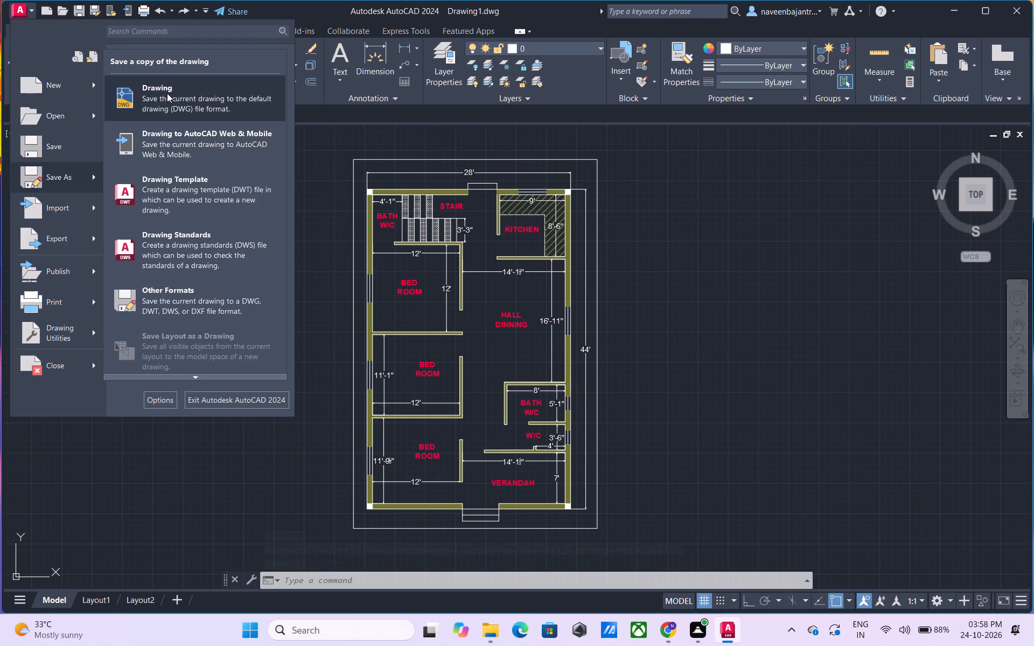
left_click(167, 93)
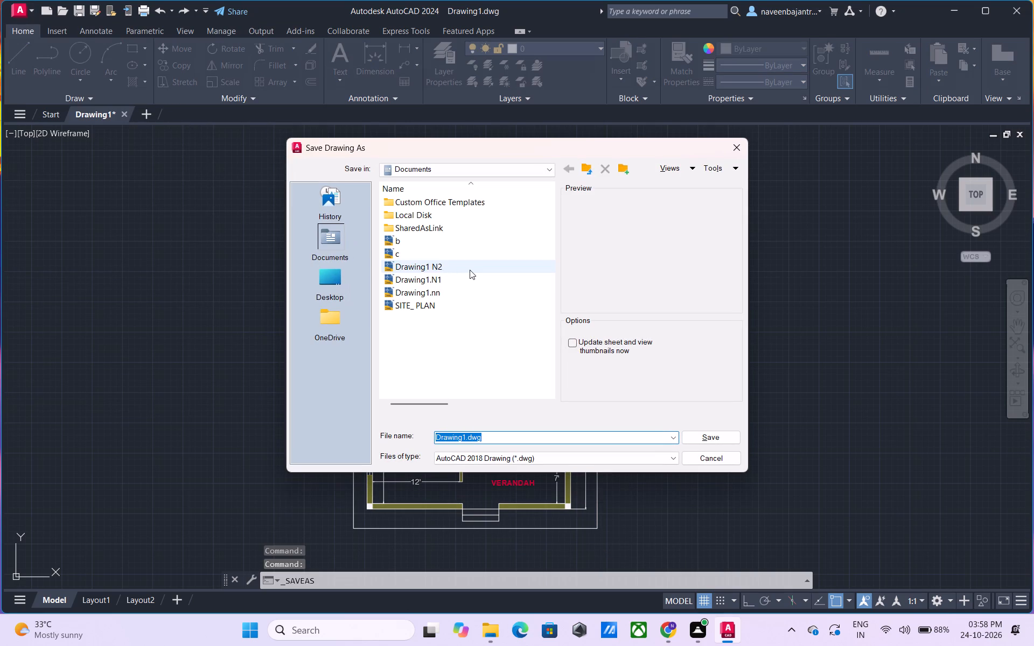
left_click(316, 275)
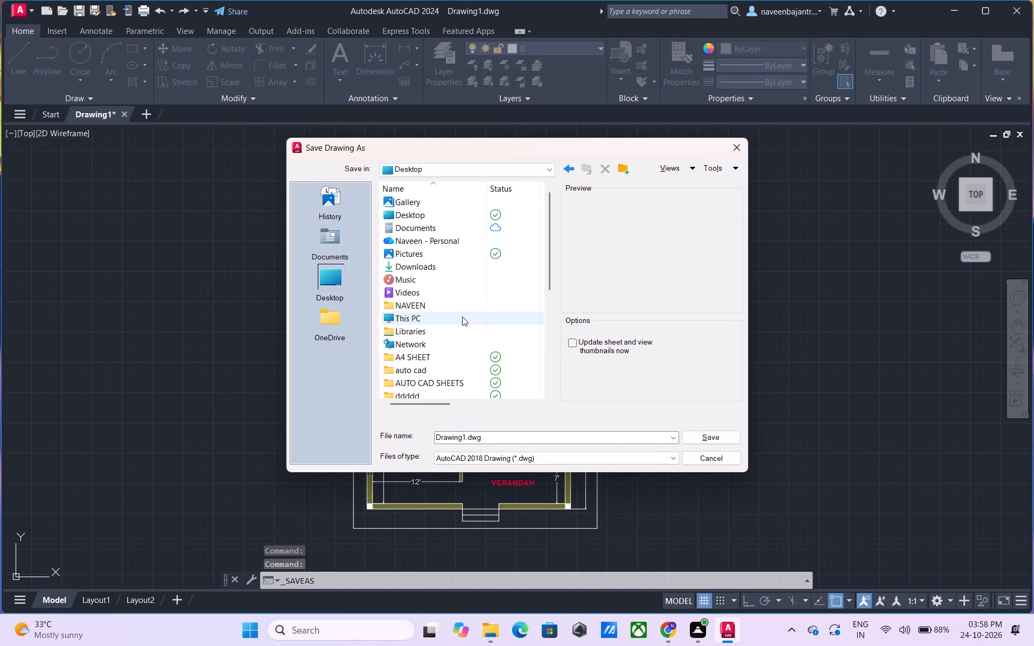
scroll(439, 370, "down", 1)
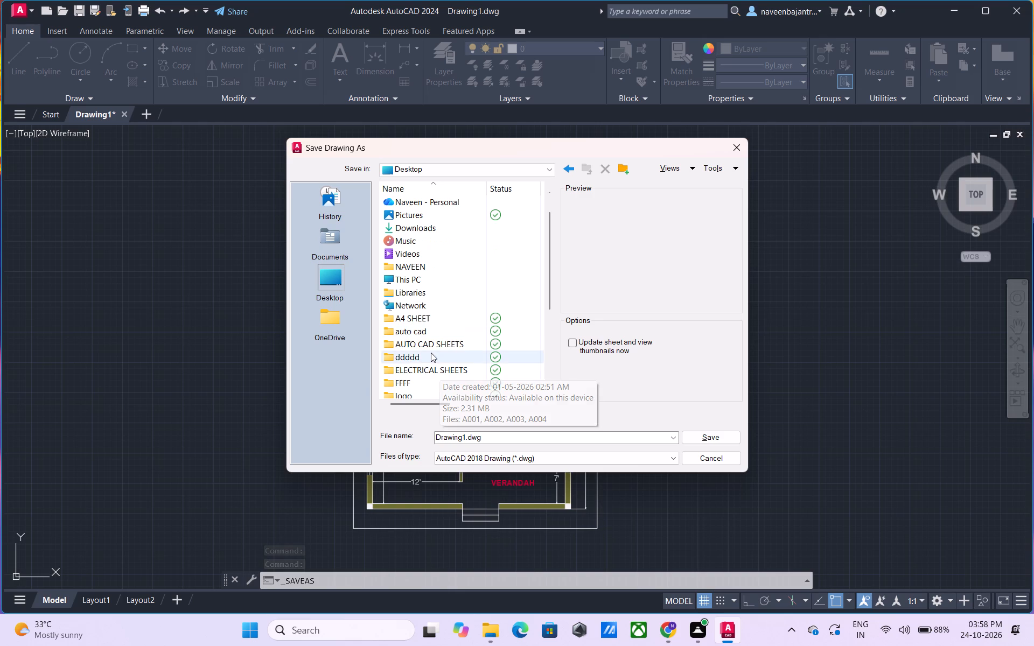
double_click(430, 359)
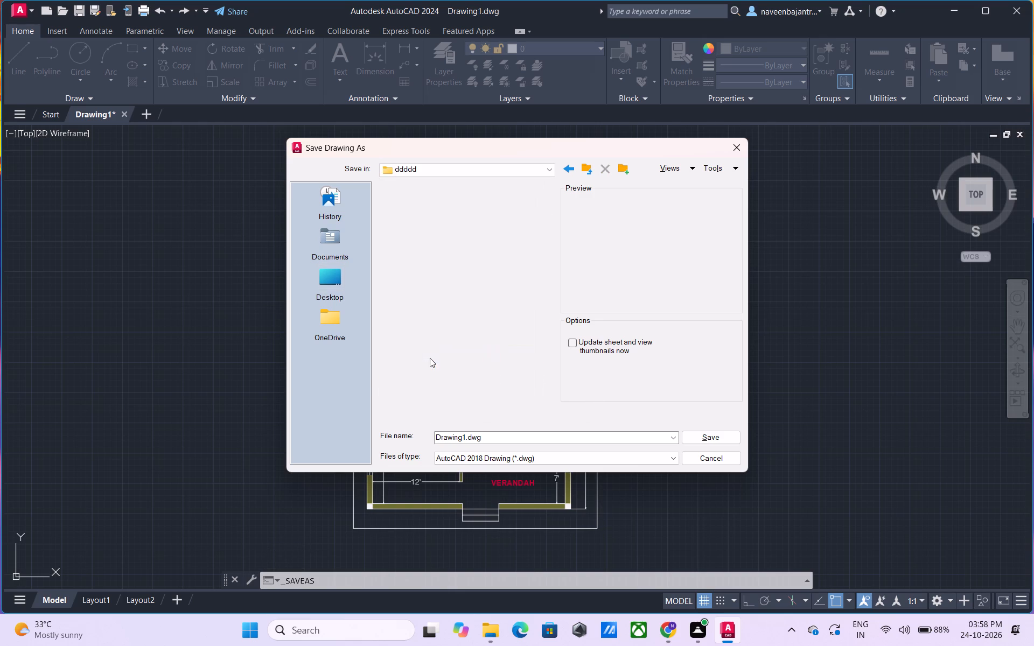
Examine the names of the existing drawings in the ddddd folder to work out the next number in the sequence.
scroll(526, 311, "down", 2)
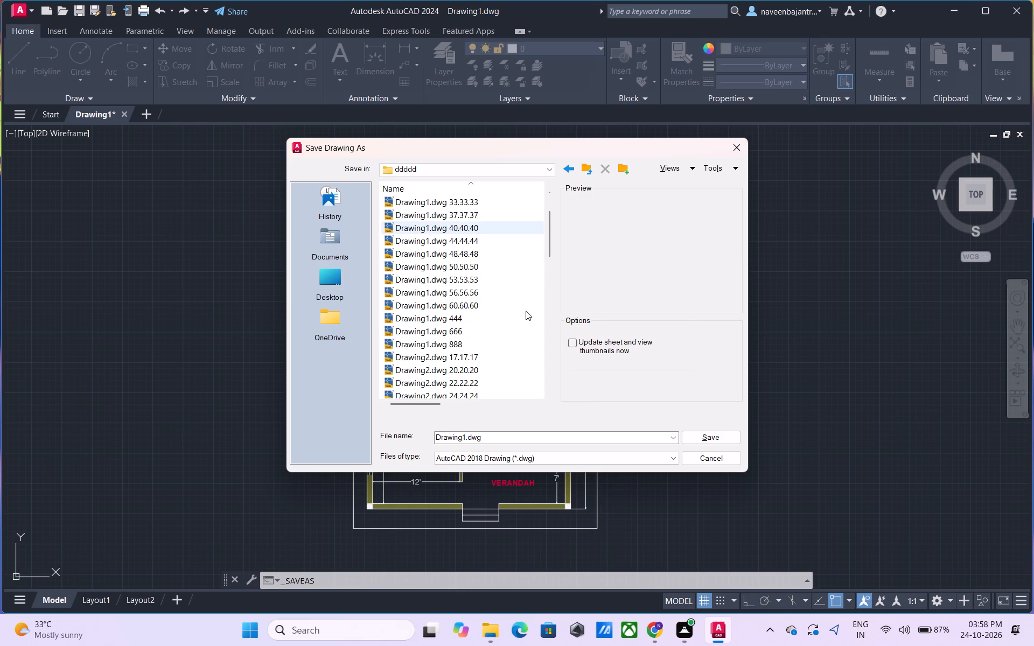
scroll(526, 311, "down", 2)
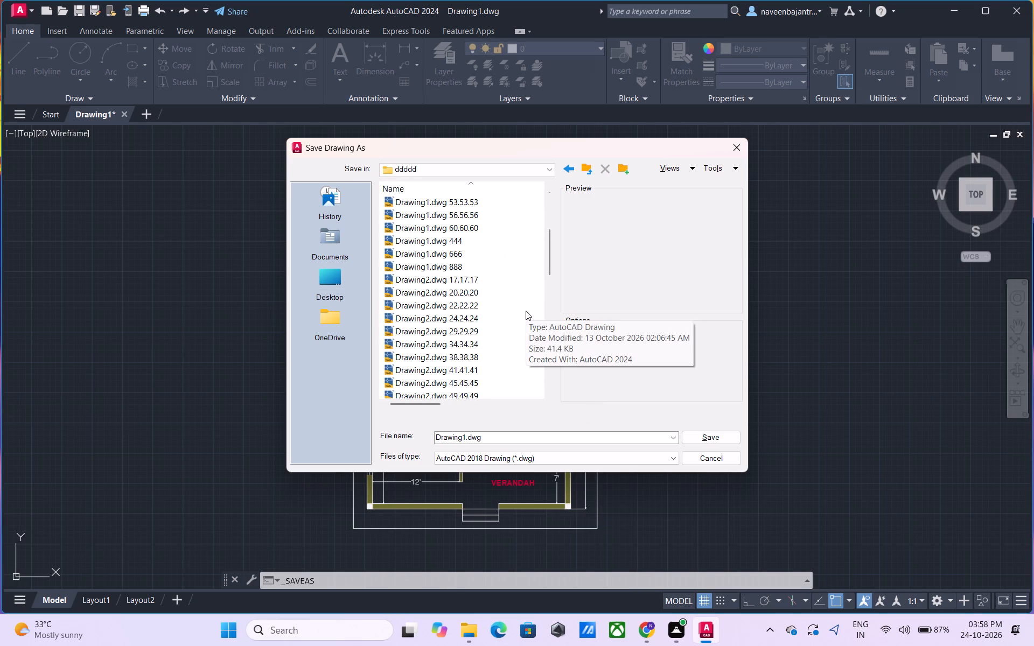
scroll(526, 311, "down", 3)
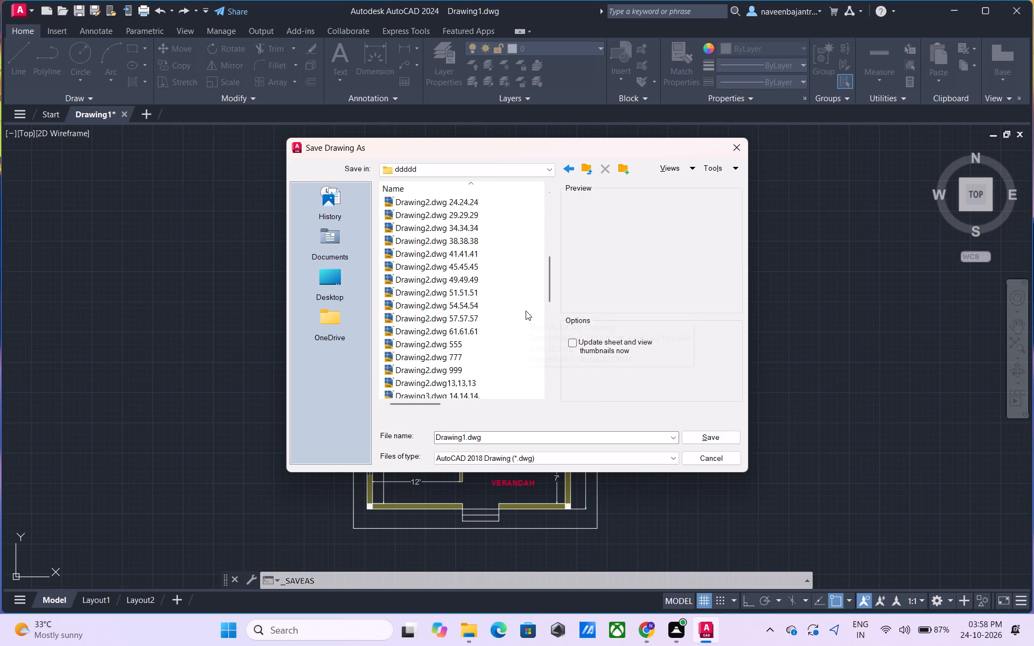
scroll(526, 311, "down", 3)
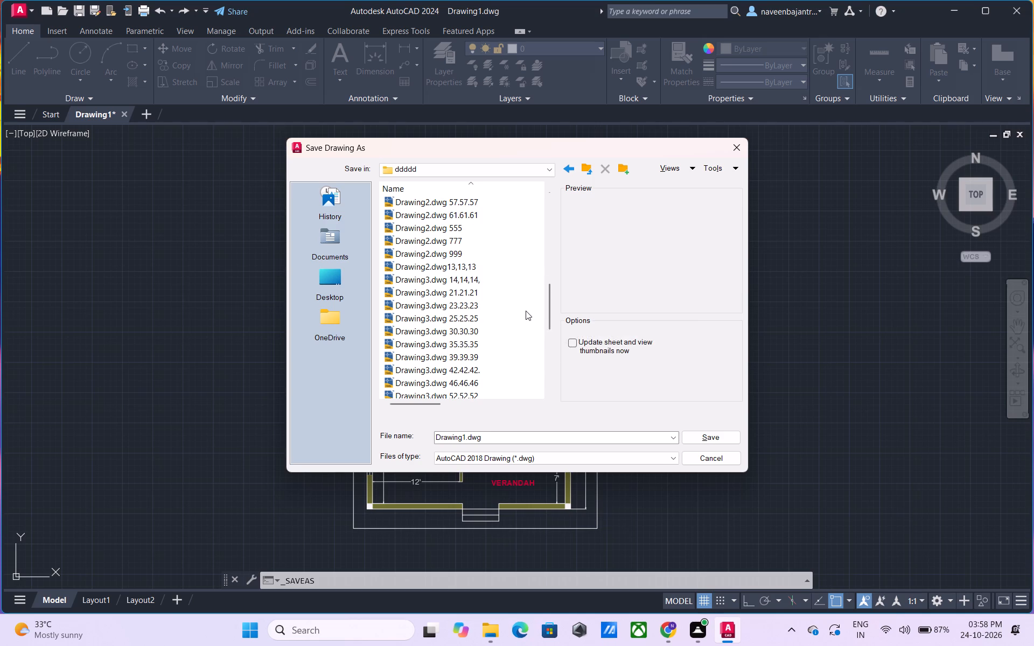
scroll(526, 311, "down", 1)
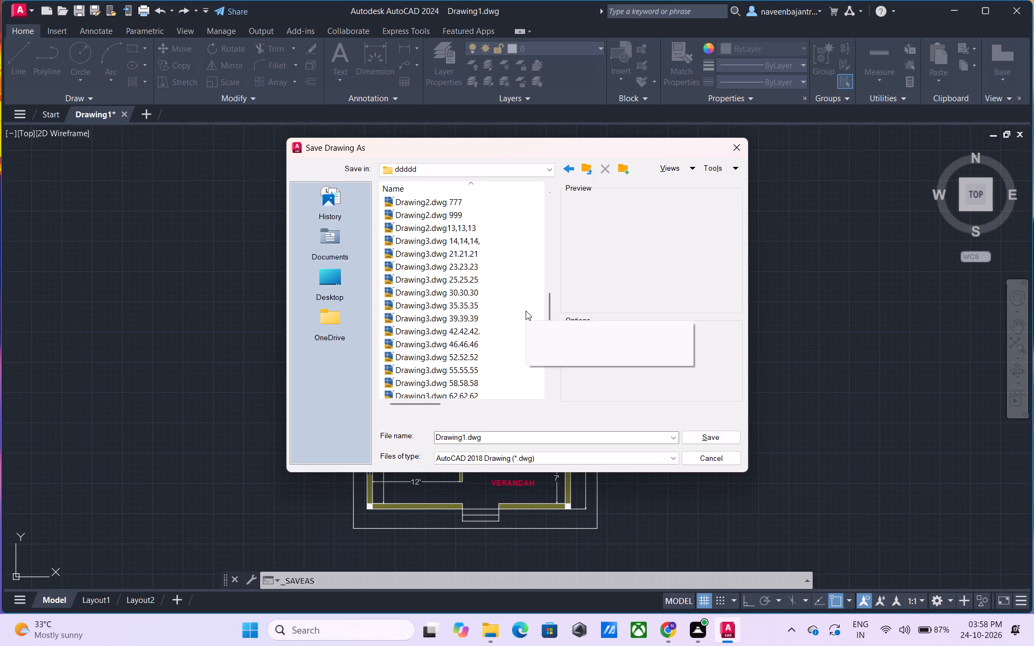
scroll(526, 311, "down", 2)
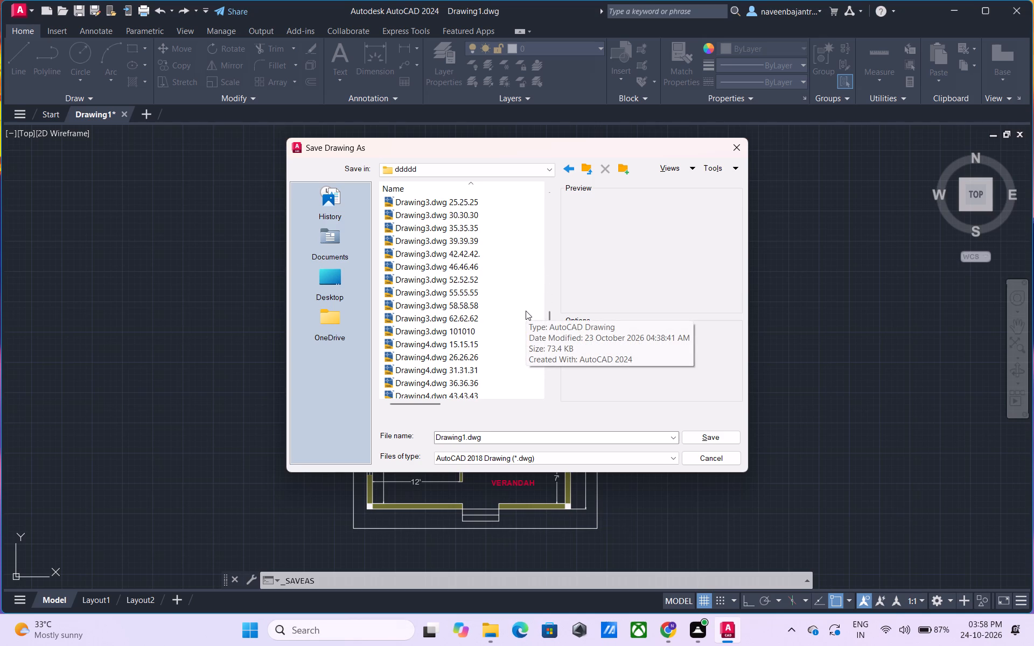
scroll(526, 311, "down", 2)
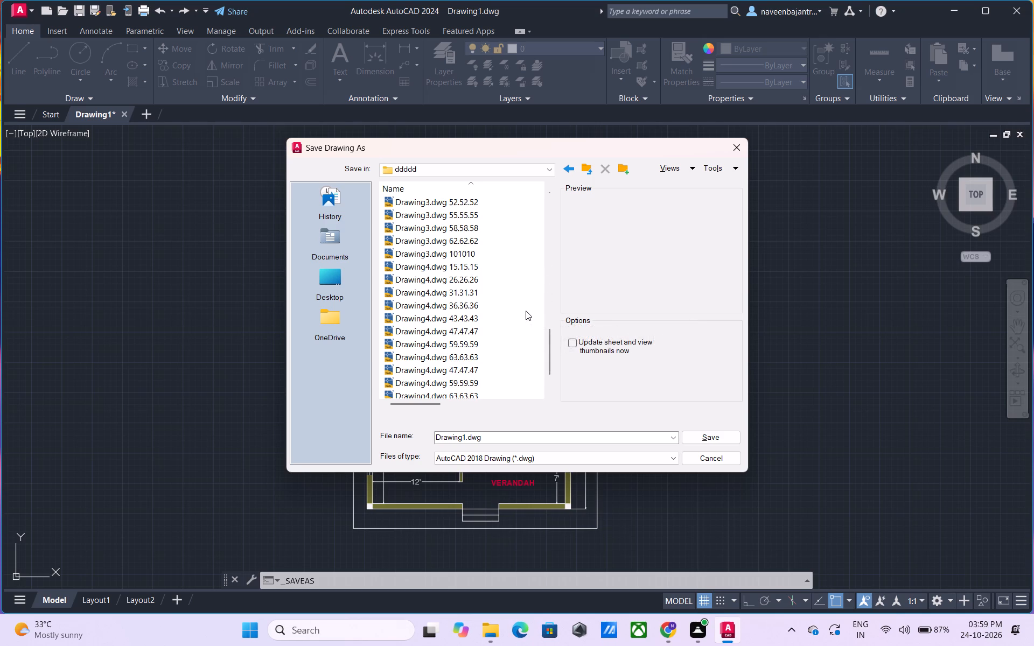
scroll(526, 311, "down", 2)
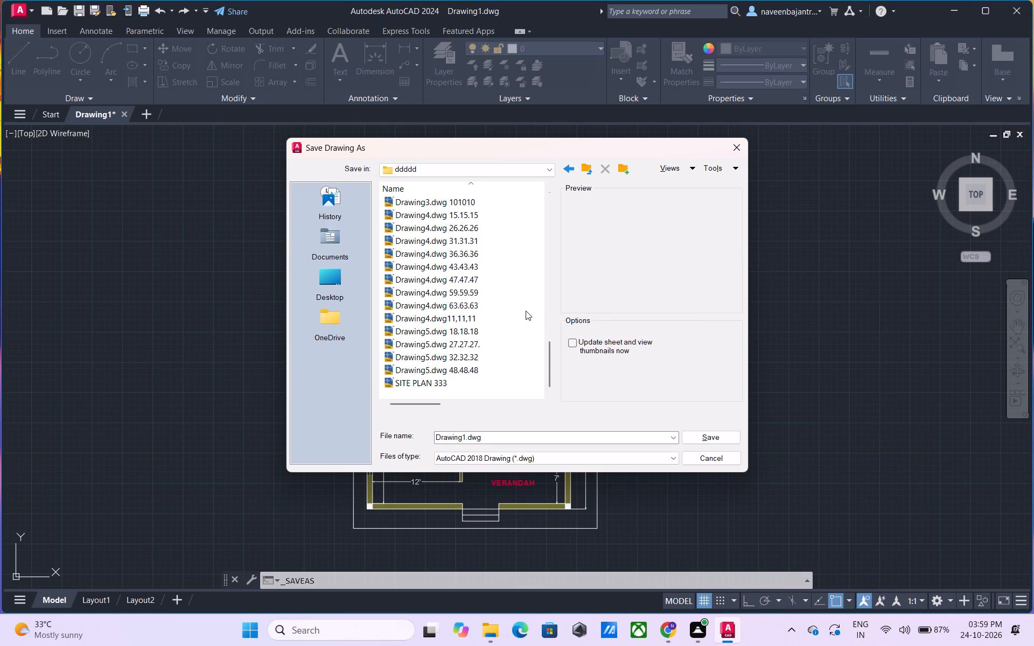
scroll(526, 311, "down", 1)
Save the drawing in the ddddd folder under the name Drawing1.dwg 64.64.64.
left_click(507, 440)
left_click(519, 431)
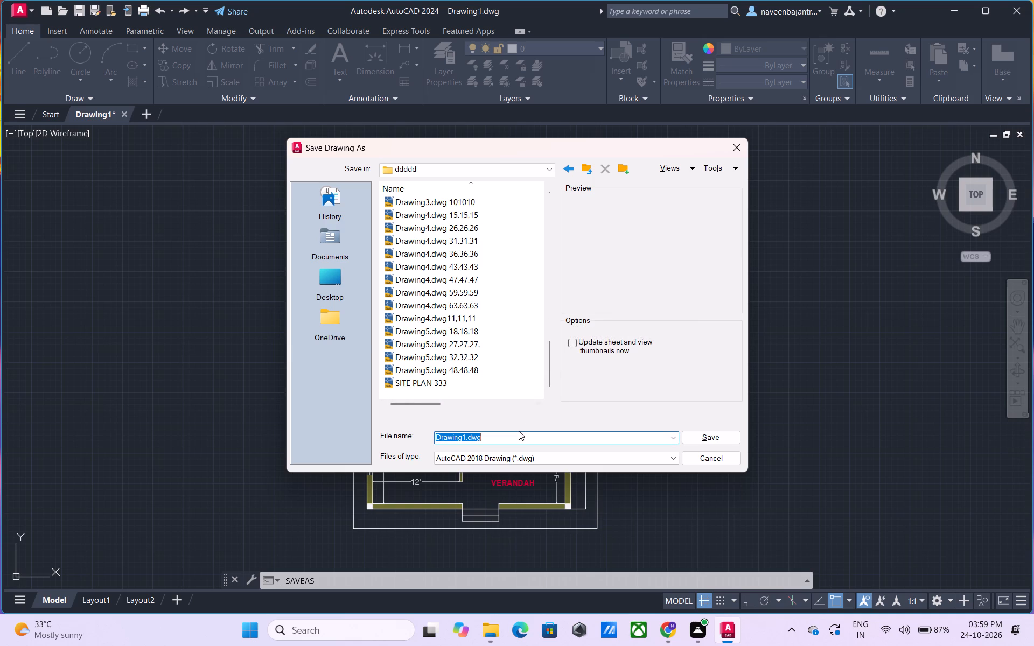
left_click(516, 438)
key("space")
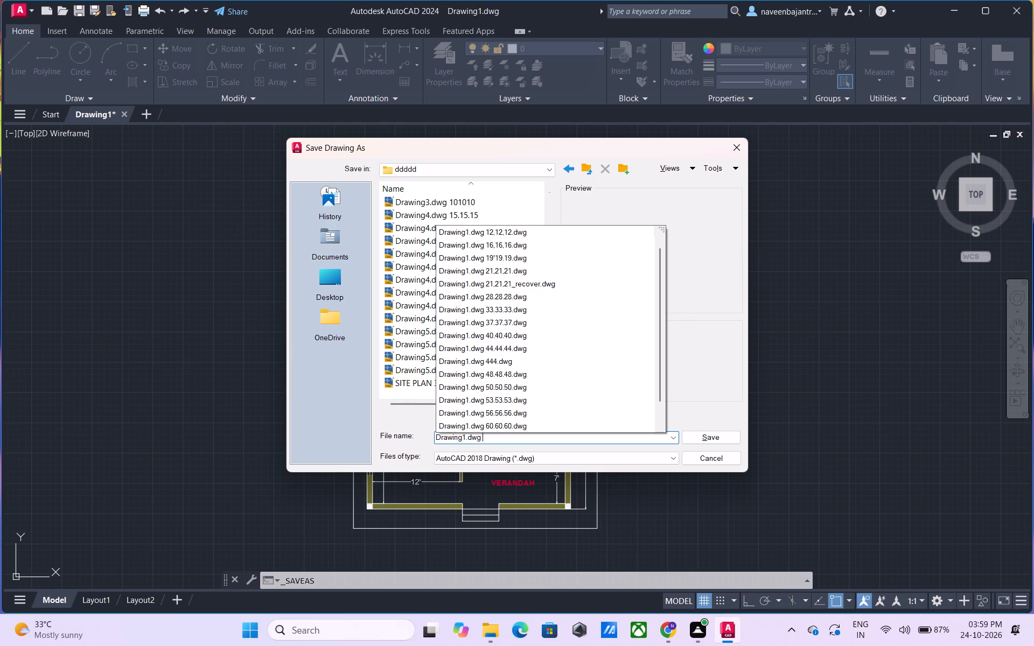
type("64.64.64")
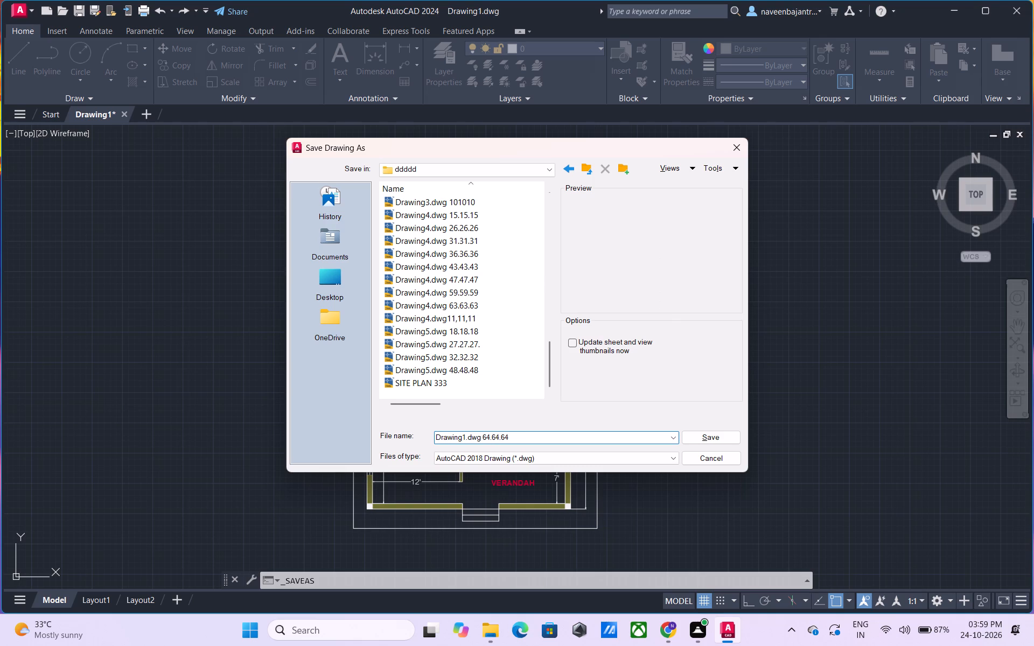
left_click(691, 436)
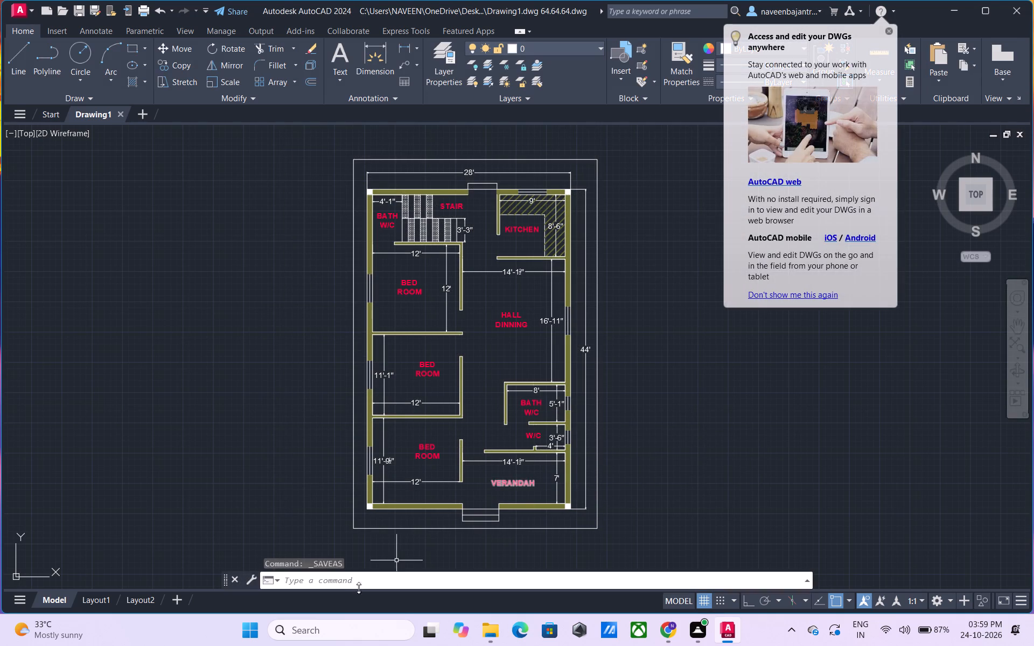
Turn off log file recording with the LOGFILEOFF command.
left_click(352, 584)
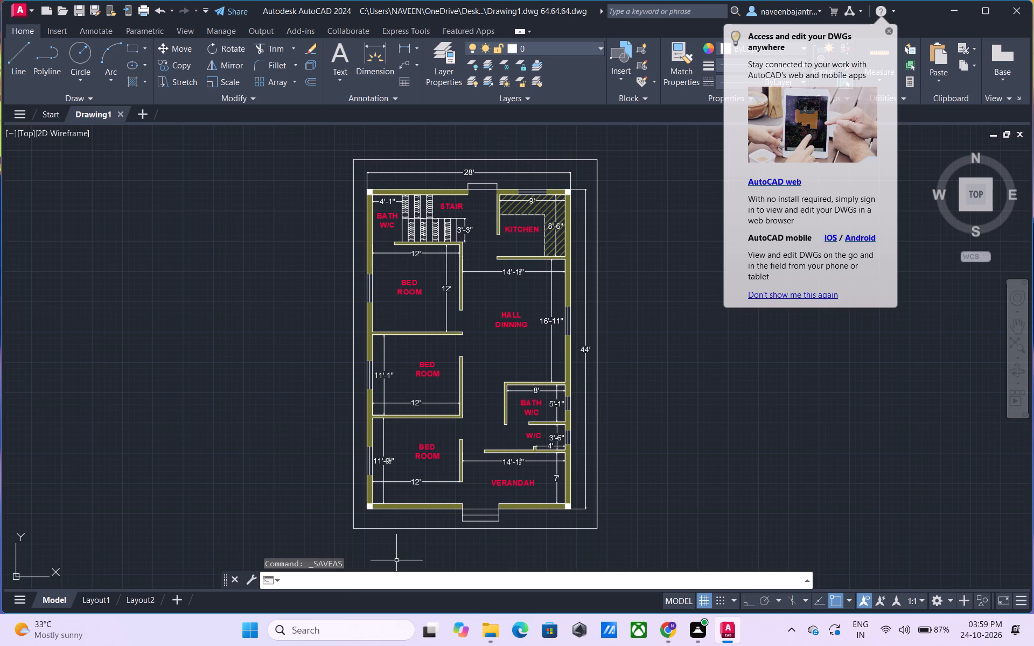
type("LO")
key("g")
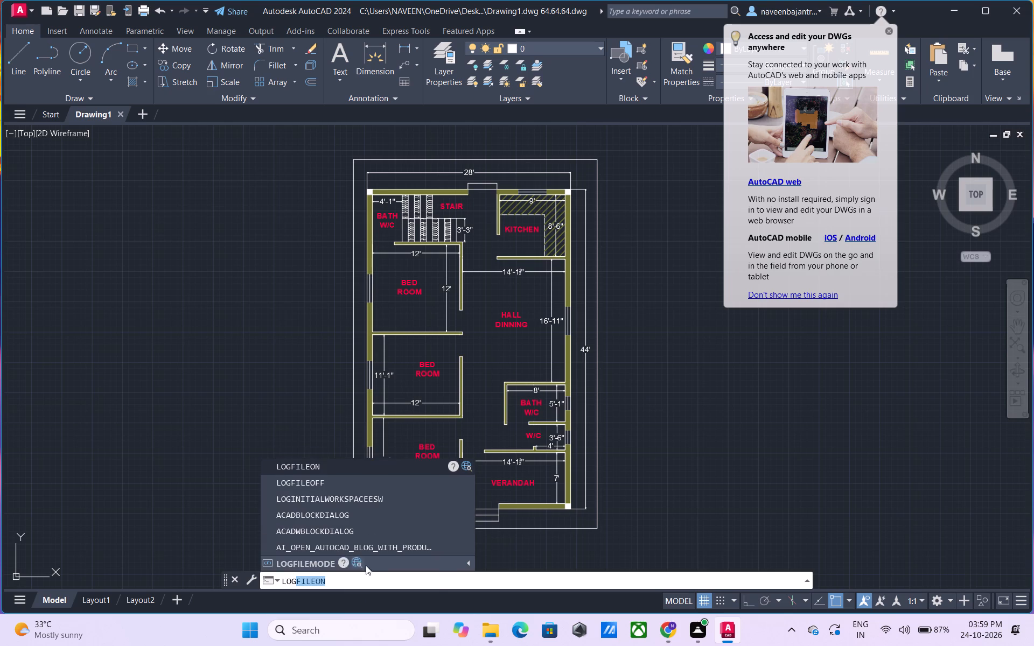
left_click(372, 486)
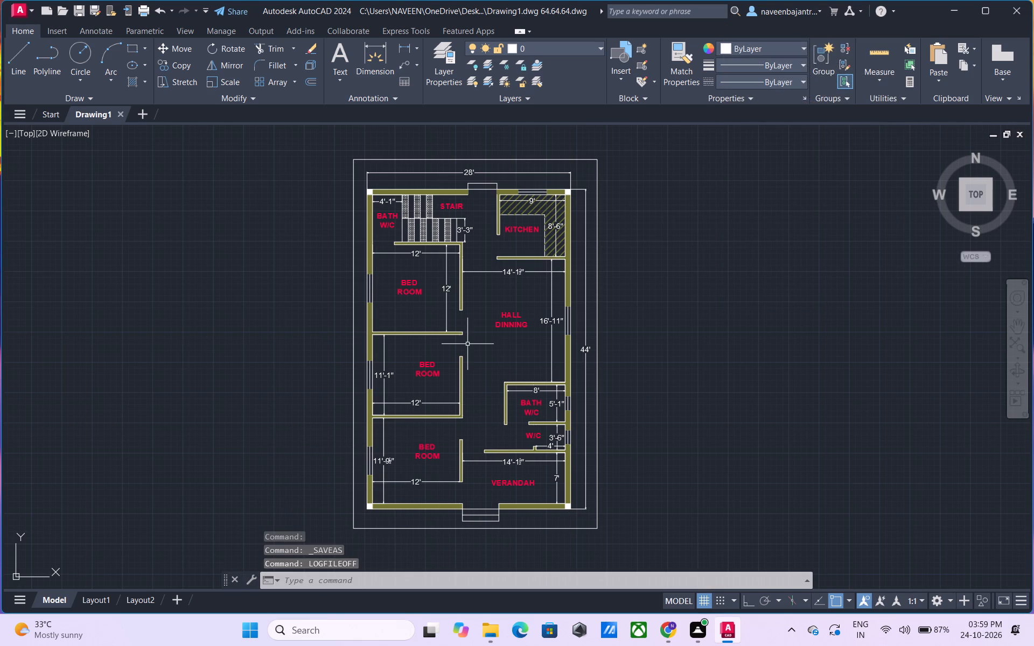
Set up a centred plot with DWG To PDF.pc3, using the rectangle around the floor plan as the plot window.
key("ctrl+p")
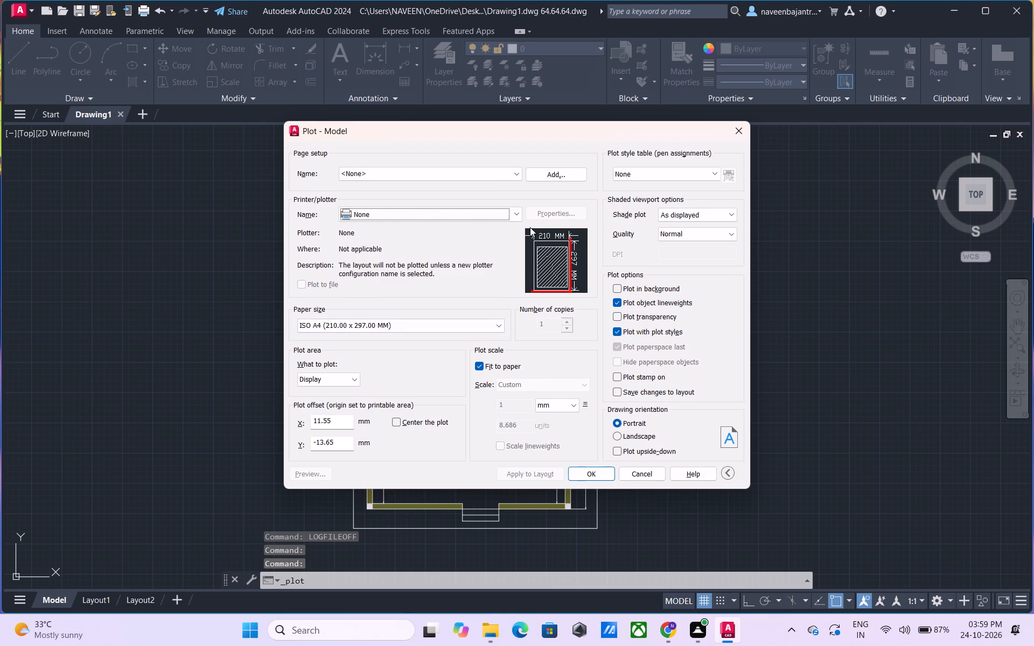
left_click(514, 216)
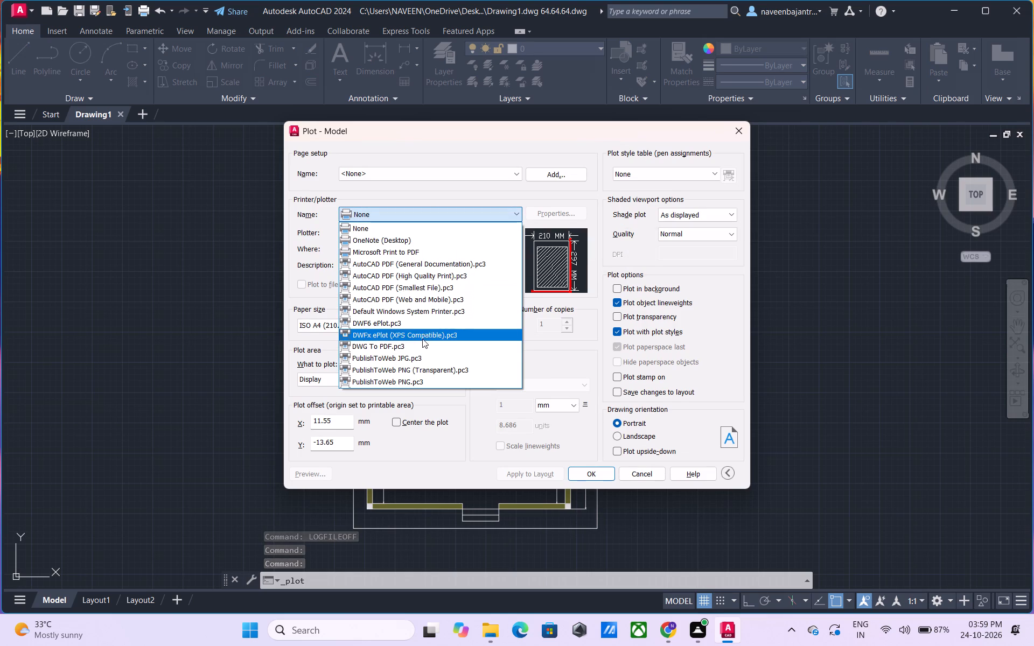
left_click(421, 345)
left_click(354, 377)
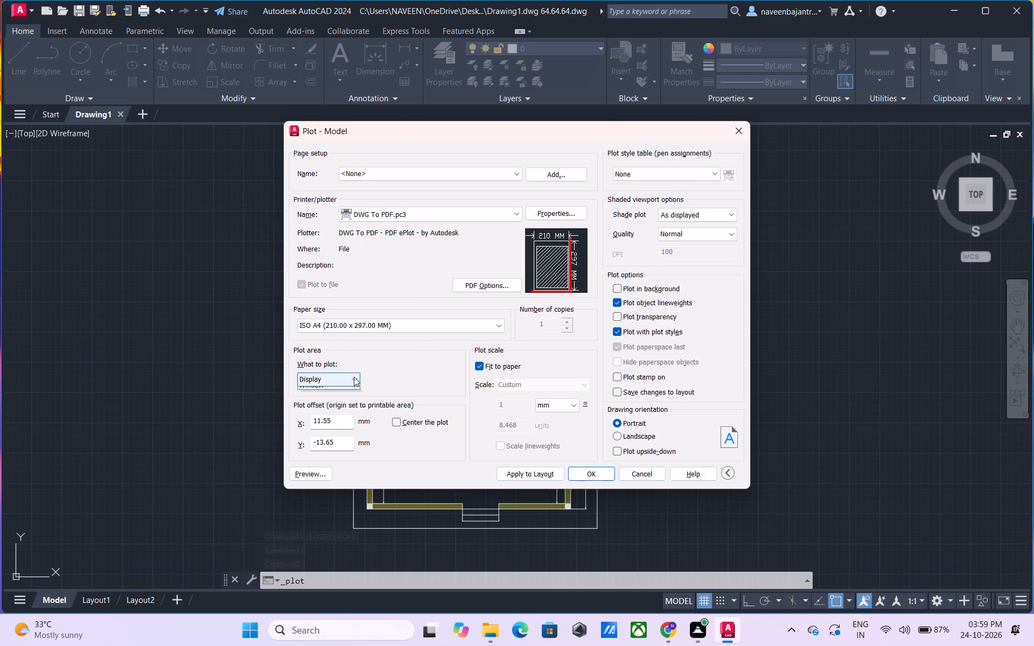
left_click(320, 420)
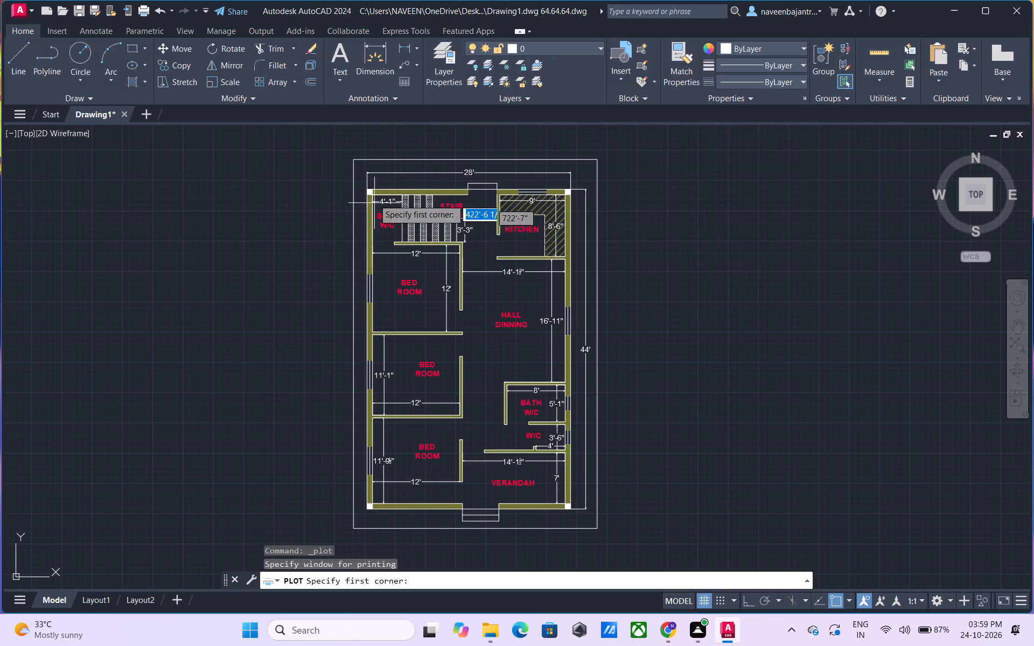
left_click(354, 162)
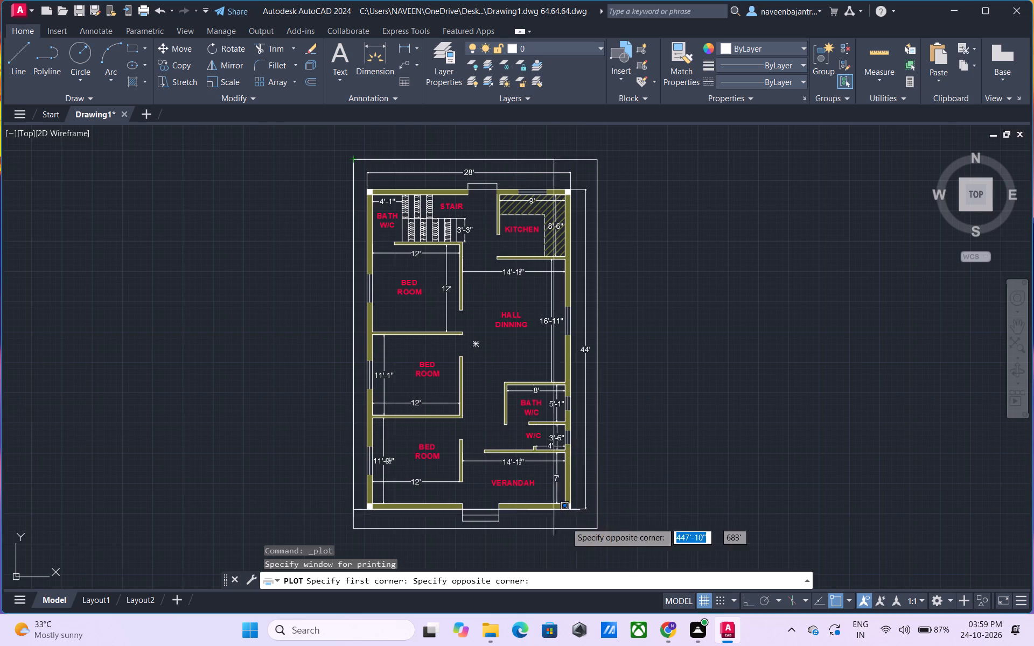
left_click(596, 528)
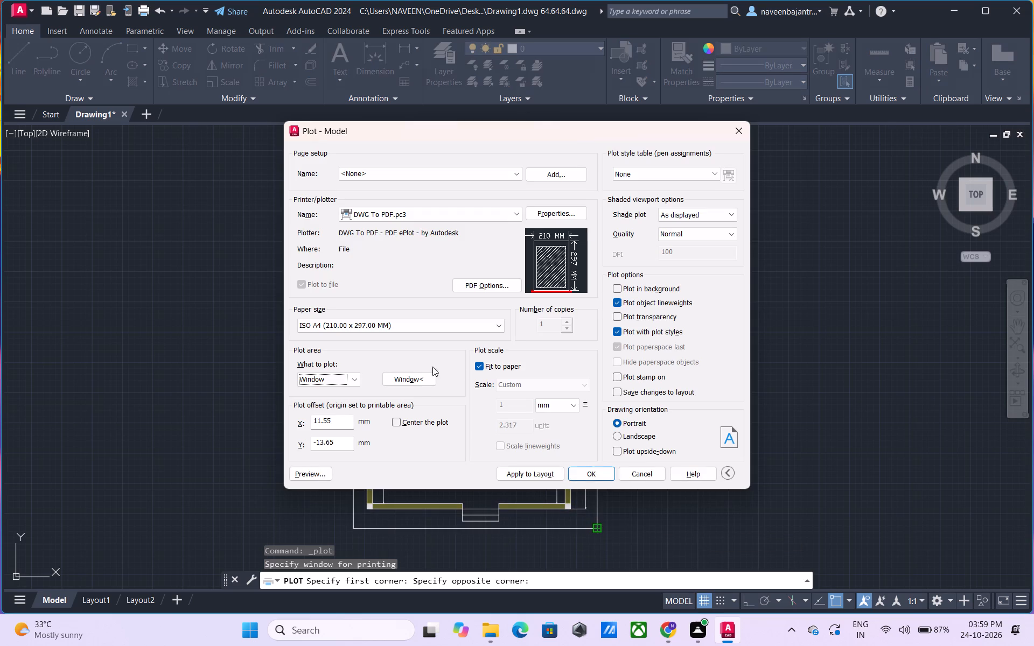
left_click(397, 423)
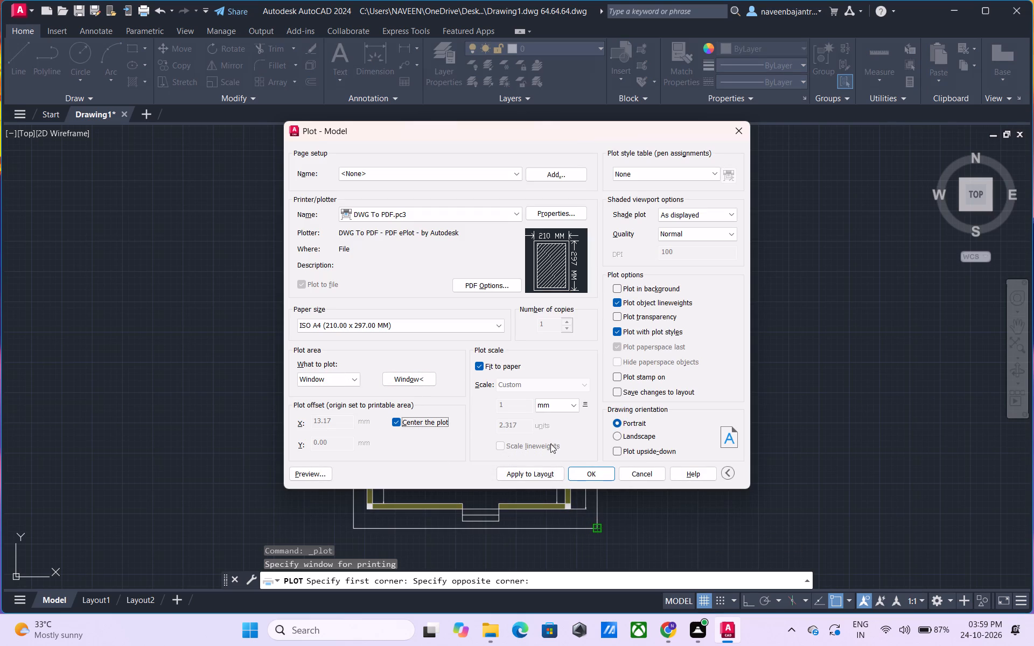
Preview the plot of the framed floor plan and close the preview.
left_click(309, 479)
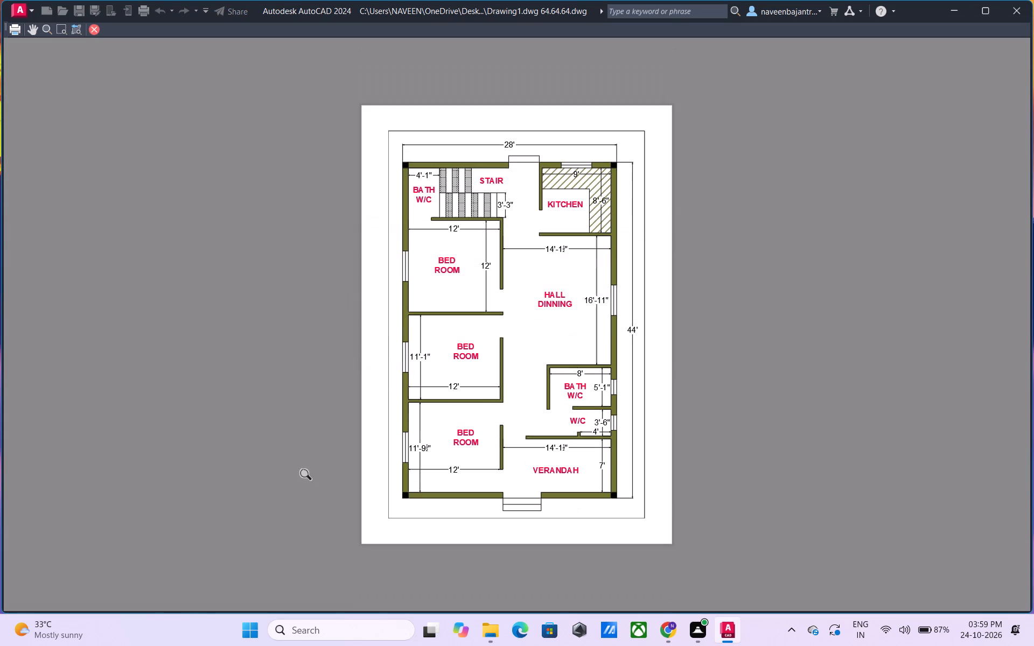
left_click(94, 26)
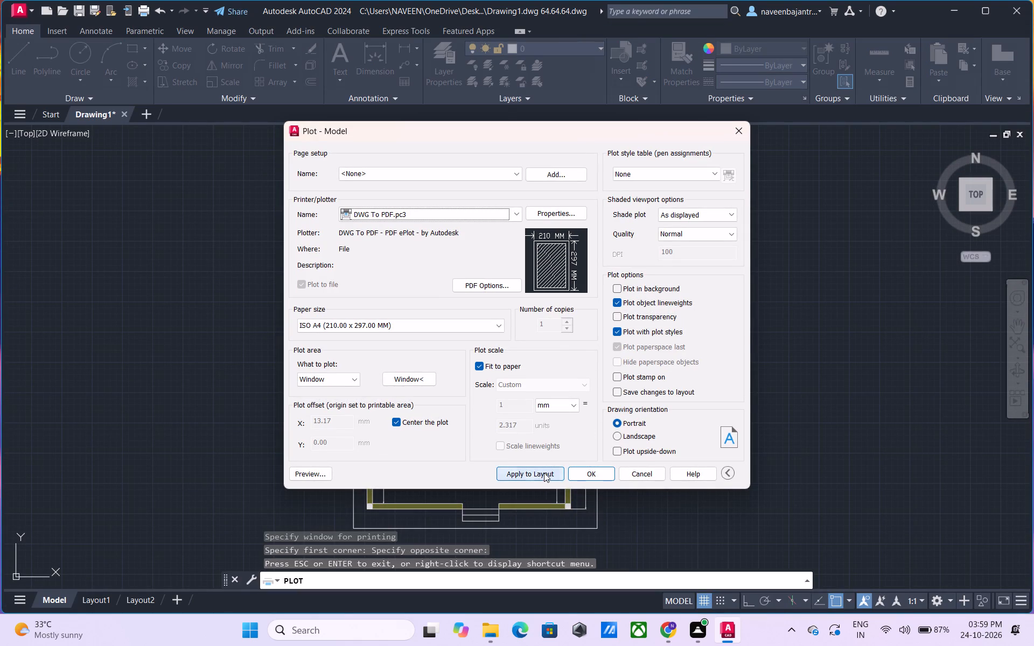
Apply the plot settings to the layout and plot the PDF into the Desktop folder ddddd under its suggested name.
left_click(544, 473)
left_click(593, 475)
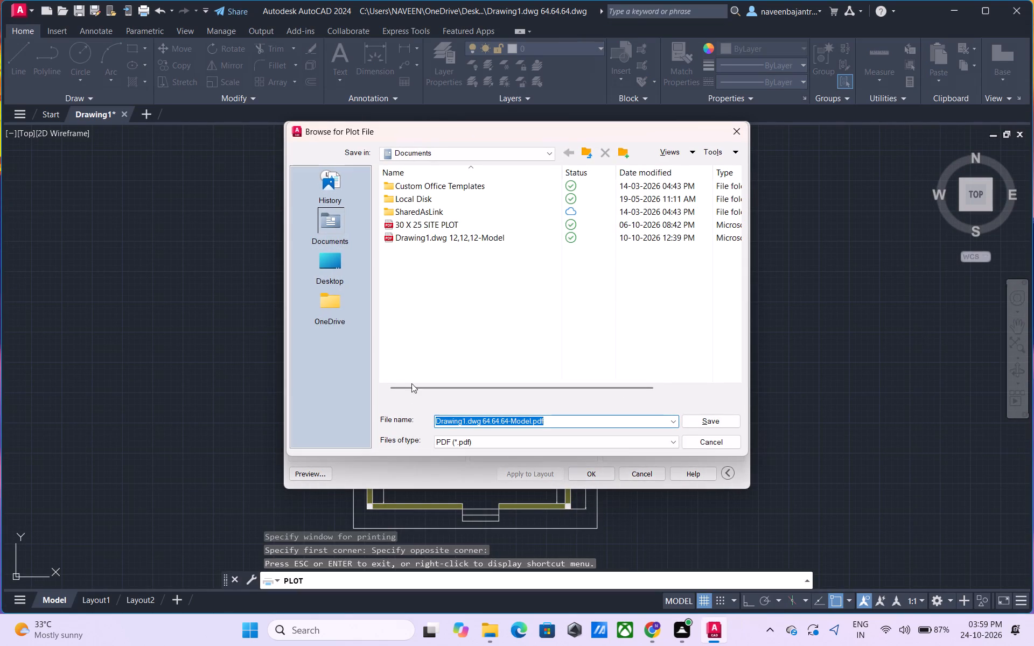
left_click(325, 270)
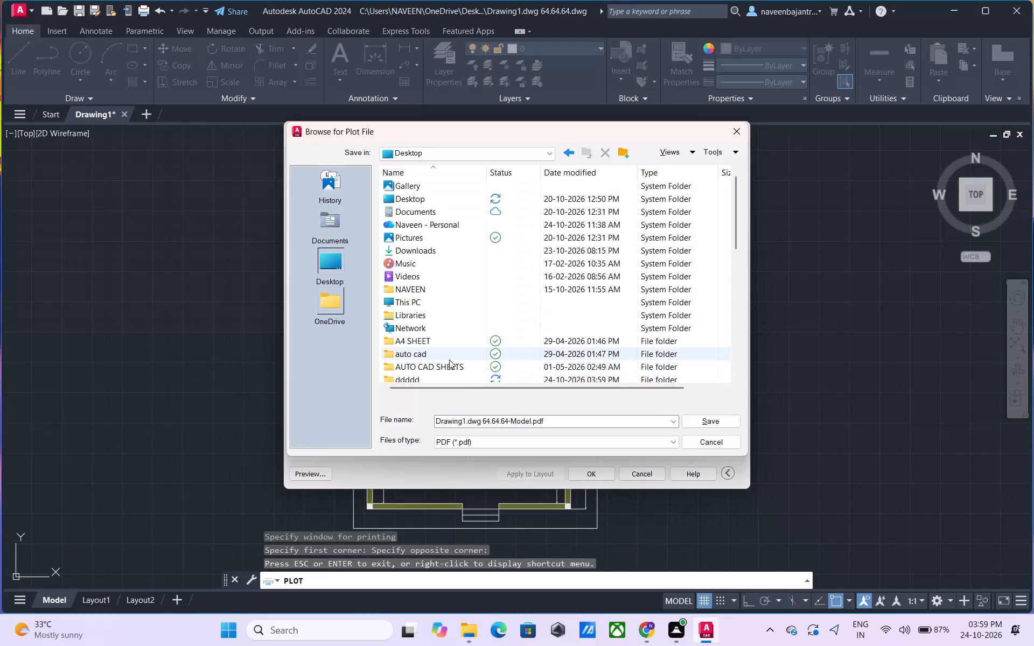
double_click(418, 380)
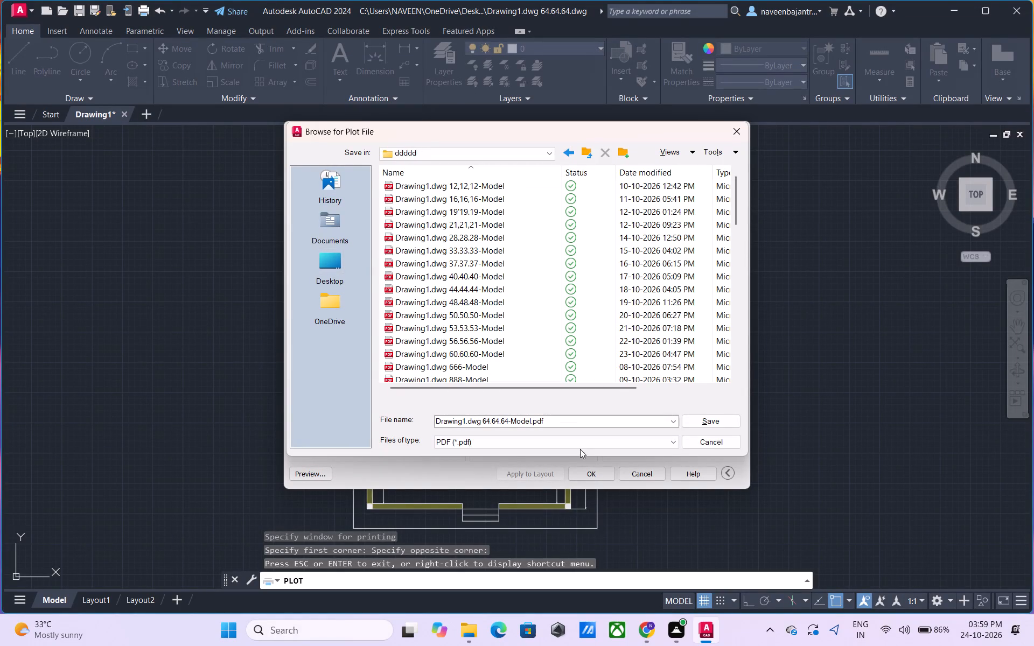
left_click(698, 419)
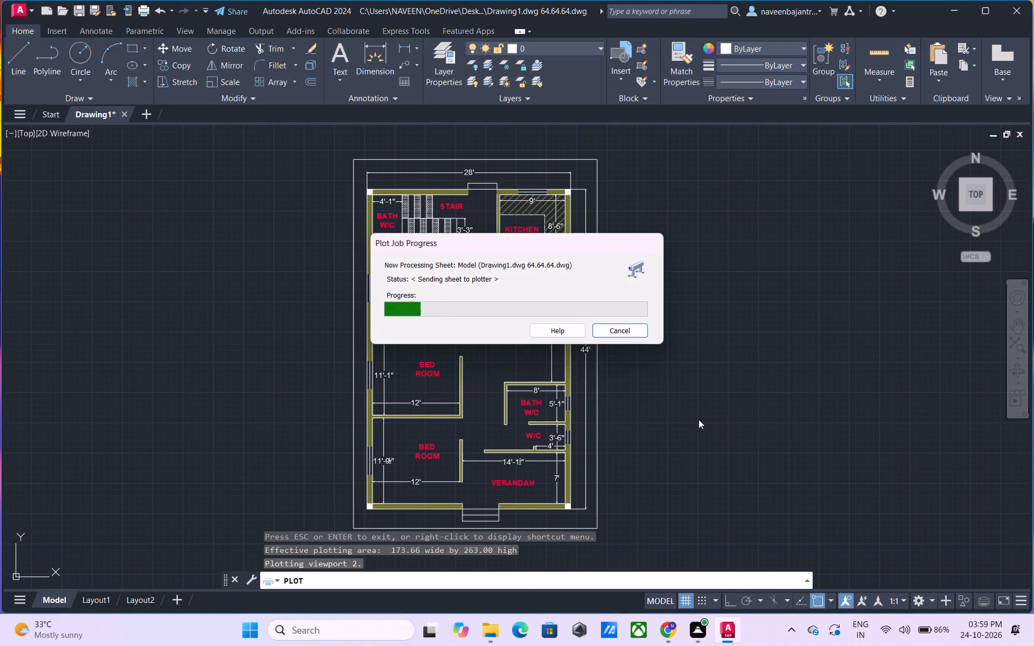
Review the plotted floor plan PDF in Microsoft Edge down to the entrance steps and close it.
scroll(698, 419, "down", 2)
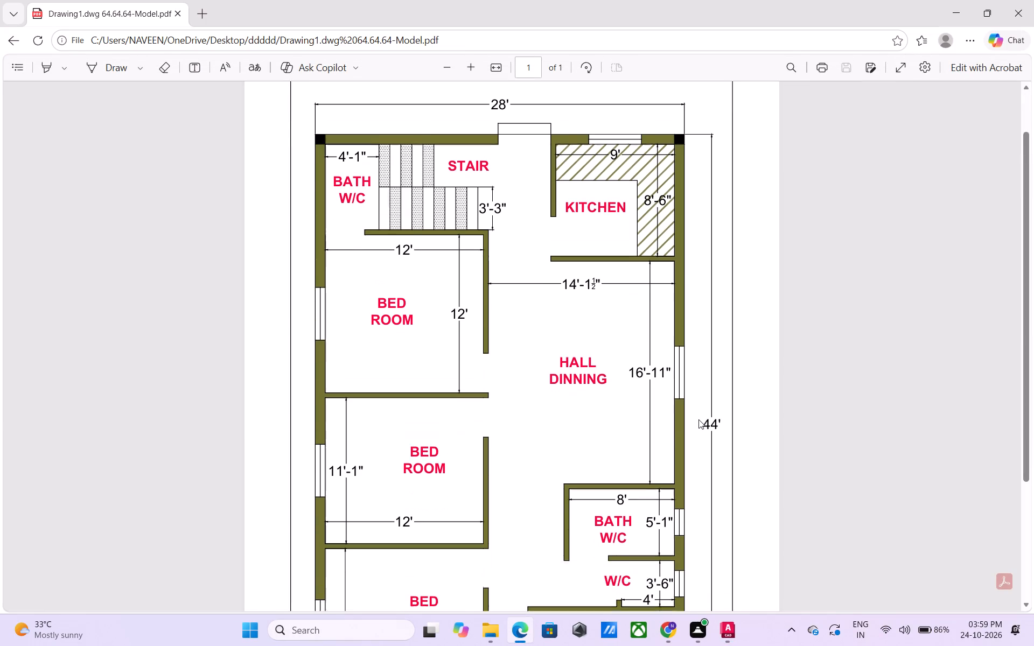
scroll(698, 419, "down", 3)
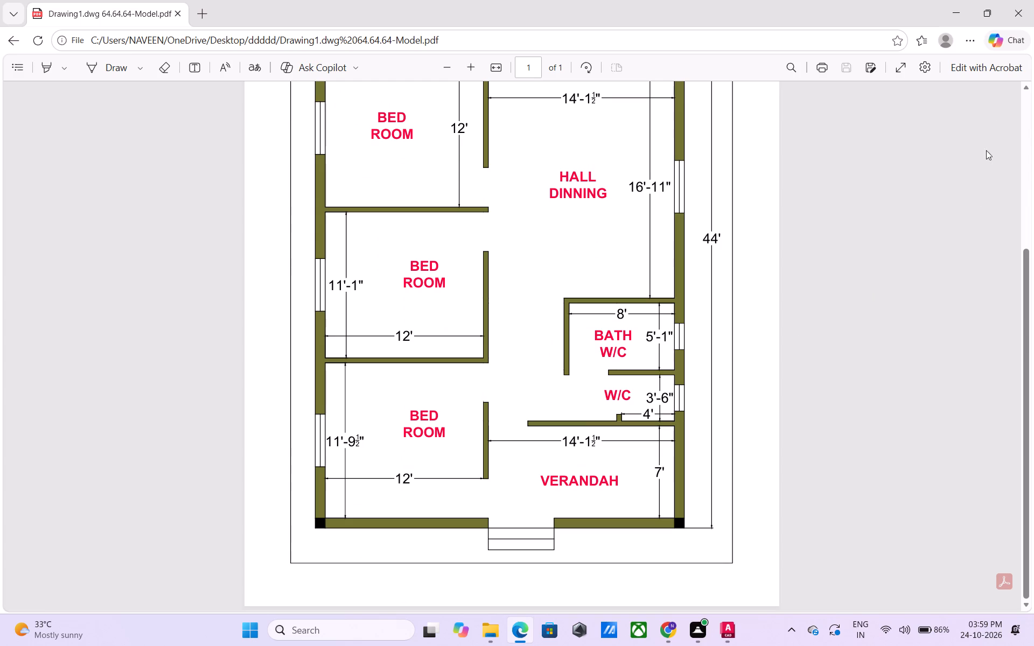
left_click(1032, 14)
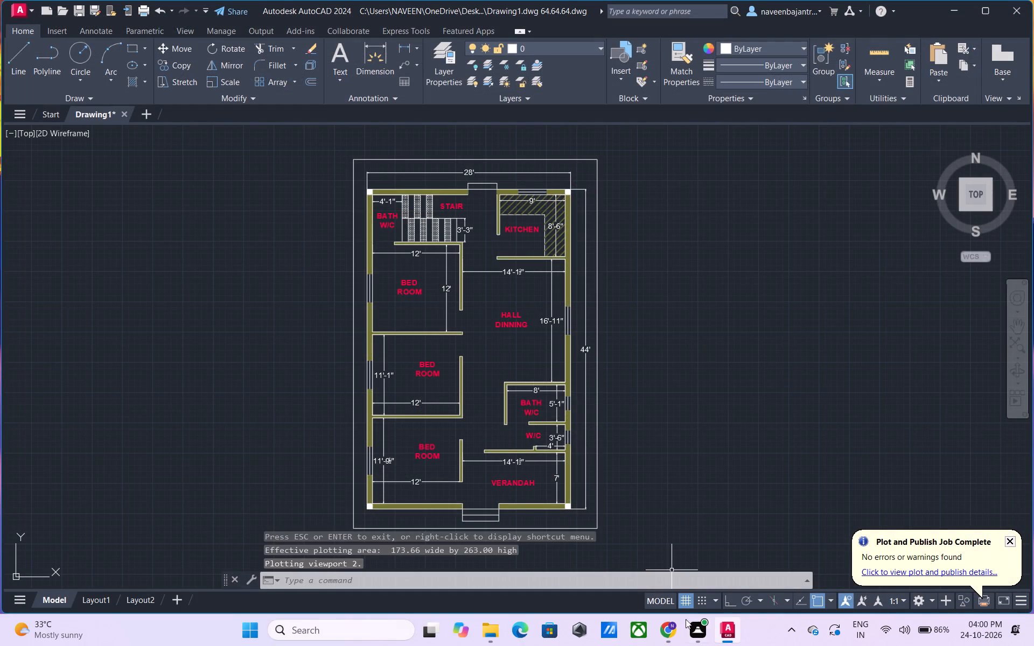